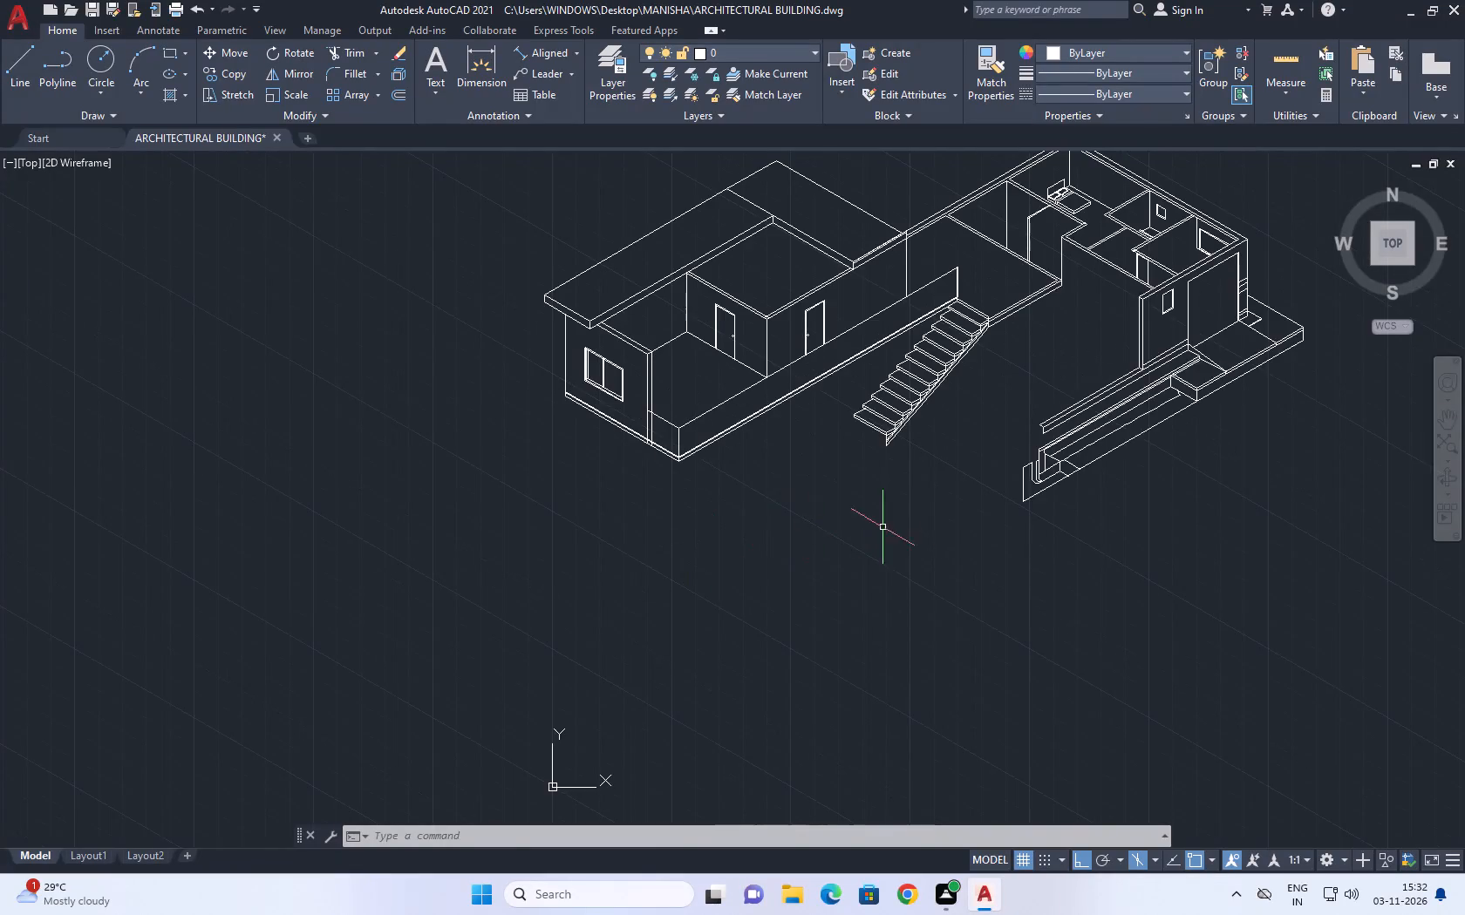
# Draw a vertical line about 4200 units long downward from the outer base corner of the wall with the window.
pyautogui.moveTo(898, 524); pyautogui.dragTo(850, 517, button='middle')
pyautogui.moveTo(878, 495); pyautogui.dragTo(814, 534, button='middle')
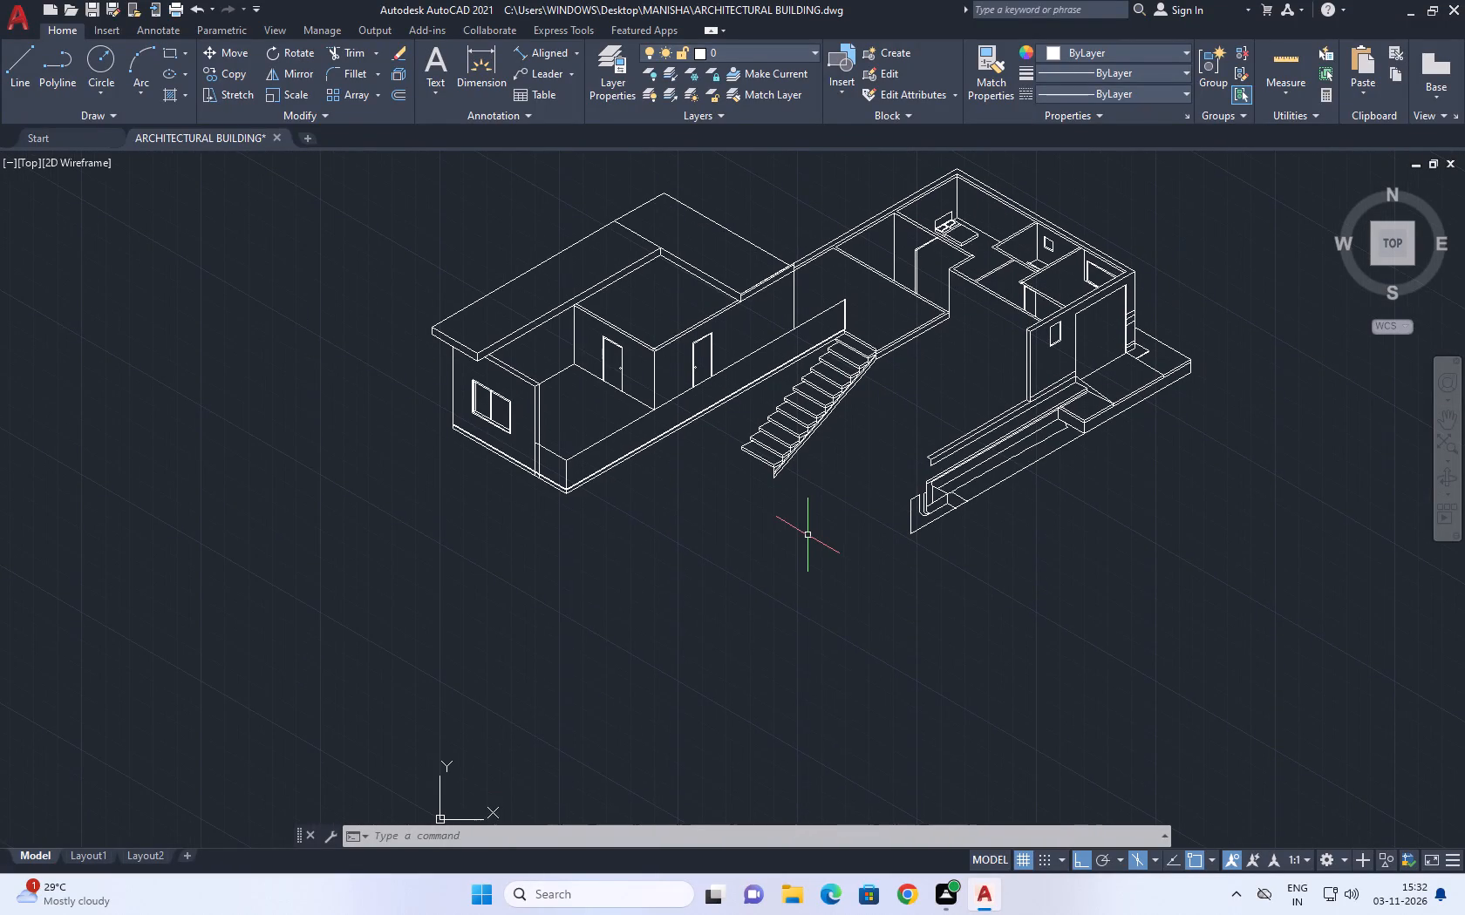
pyautogui.moveTo(402, 539); pyautogui.dragTo(480, 510, button='middle')
pyautogui.click(14, 79)
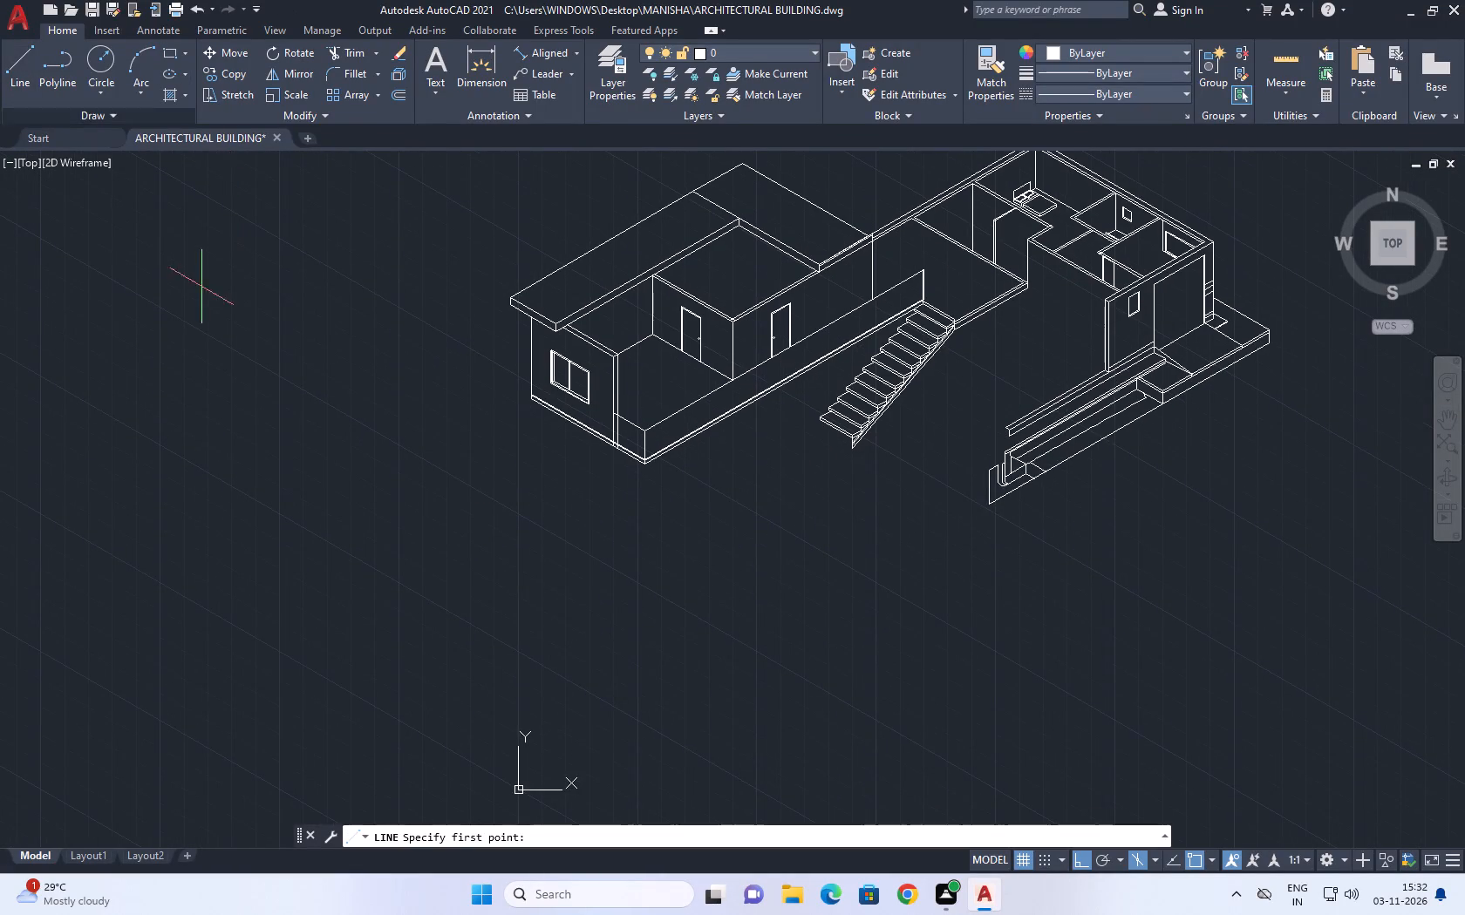
pyautogui.scroll(3, 518, 423)
pyautogui.click(549, 348)
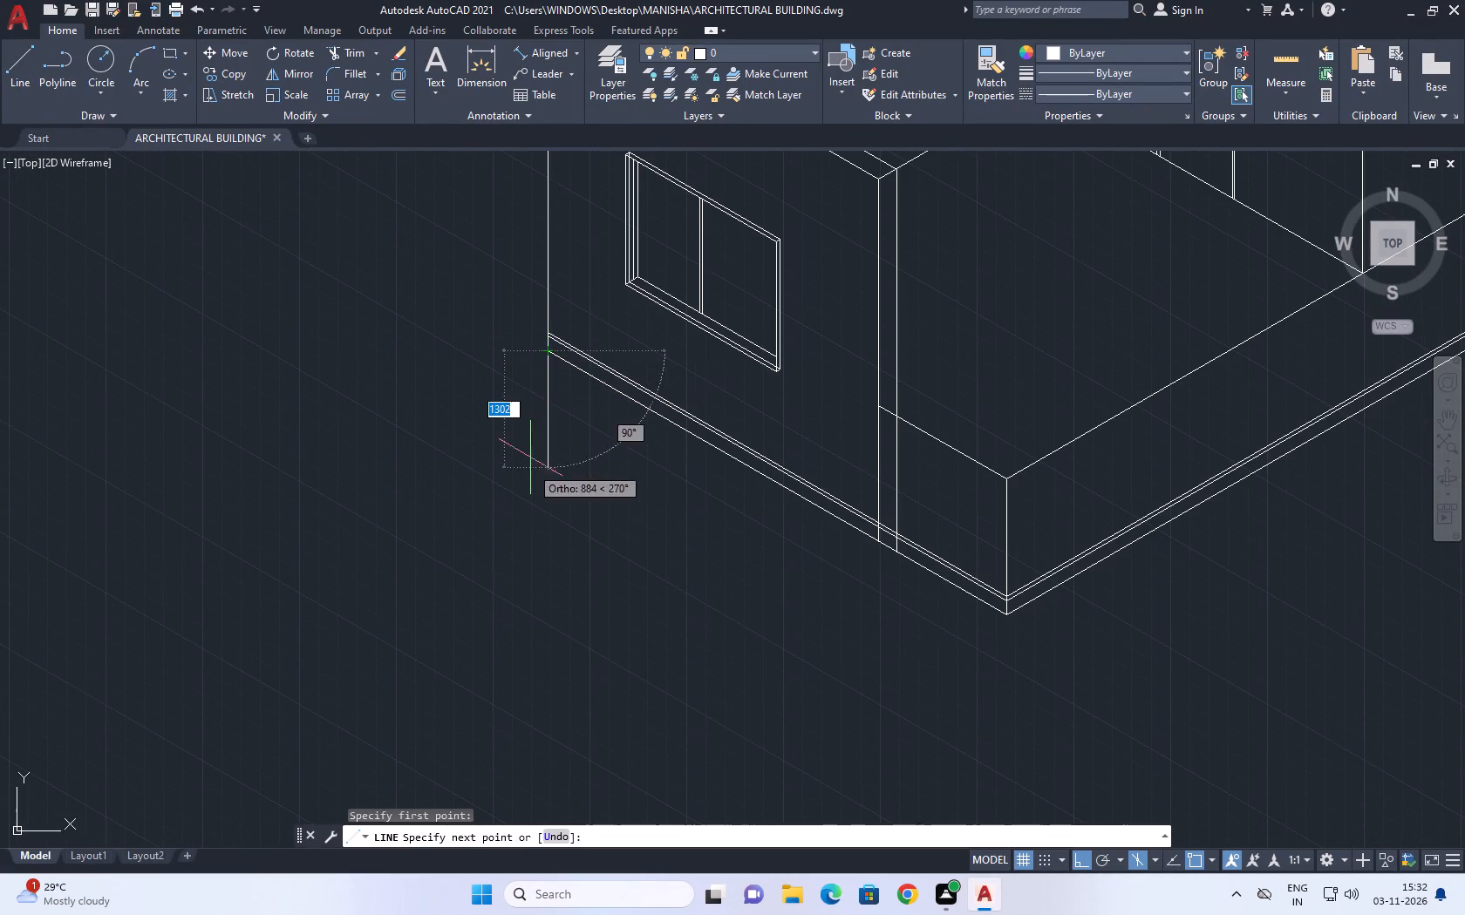
pyautogui.scroll(-1, 531, 537)
pyautogui.moveTo(573, 661); pyautogui.dragTo(613, 588, button='middle')
pyautogui.scroll(-3, 622, 523)
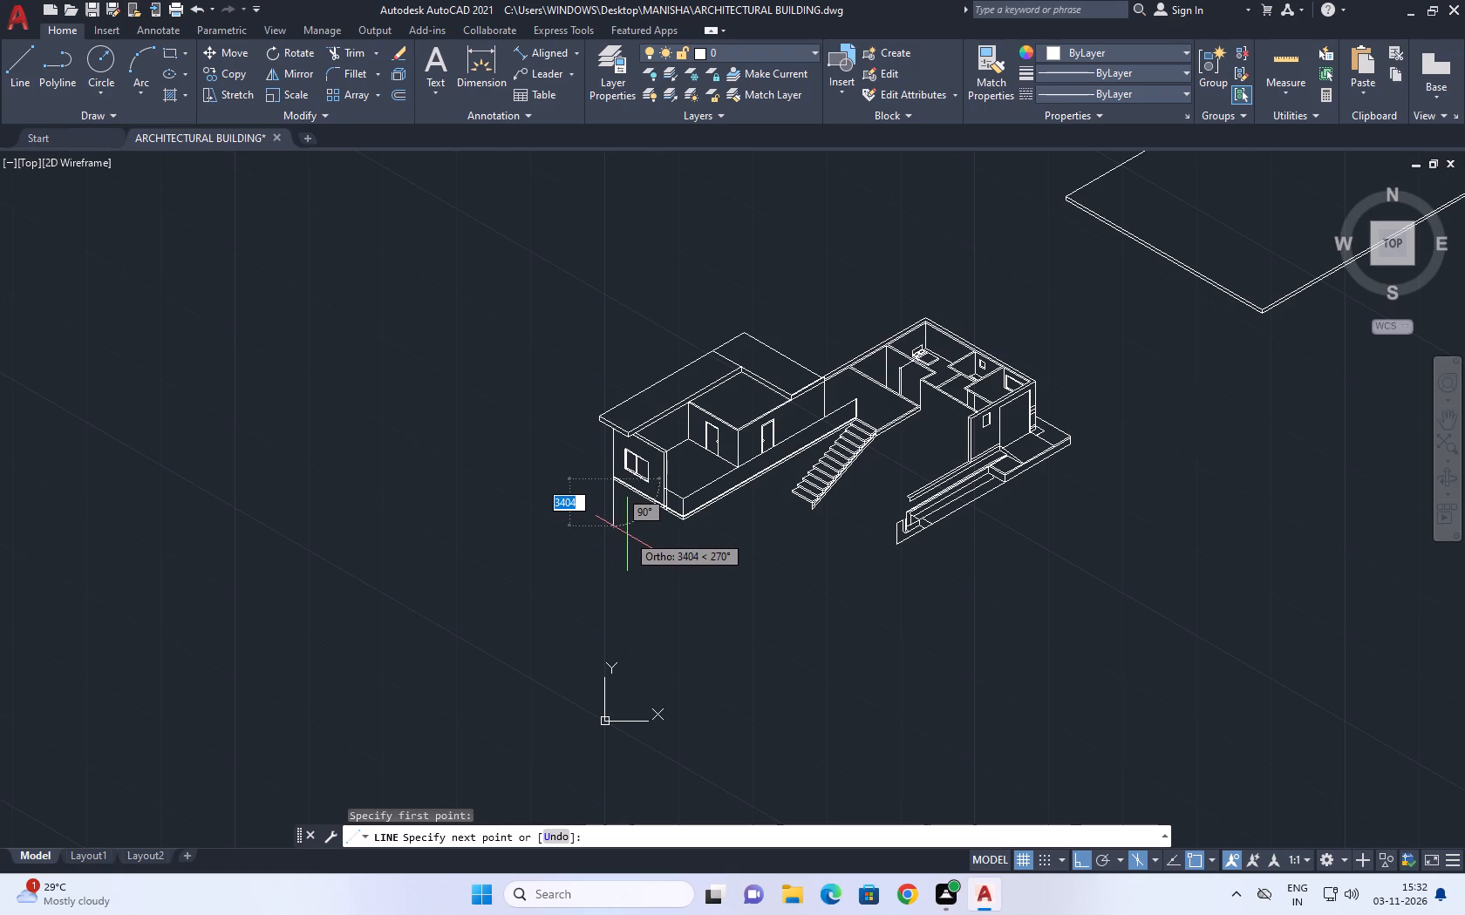
pyautogui.scroll(2, 622, 534)
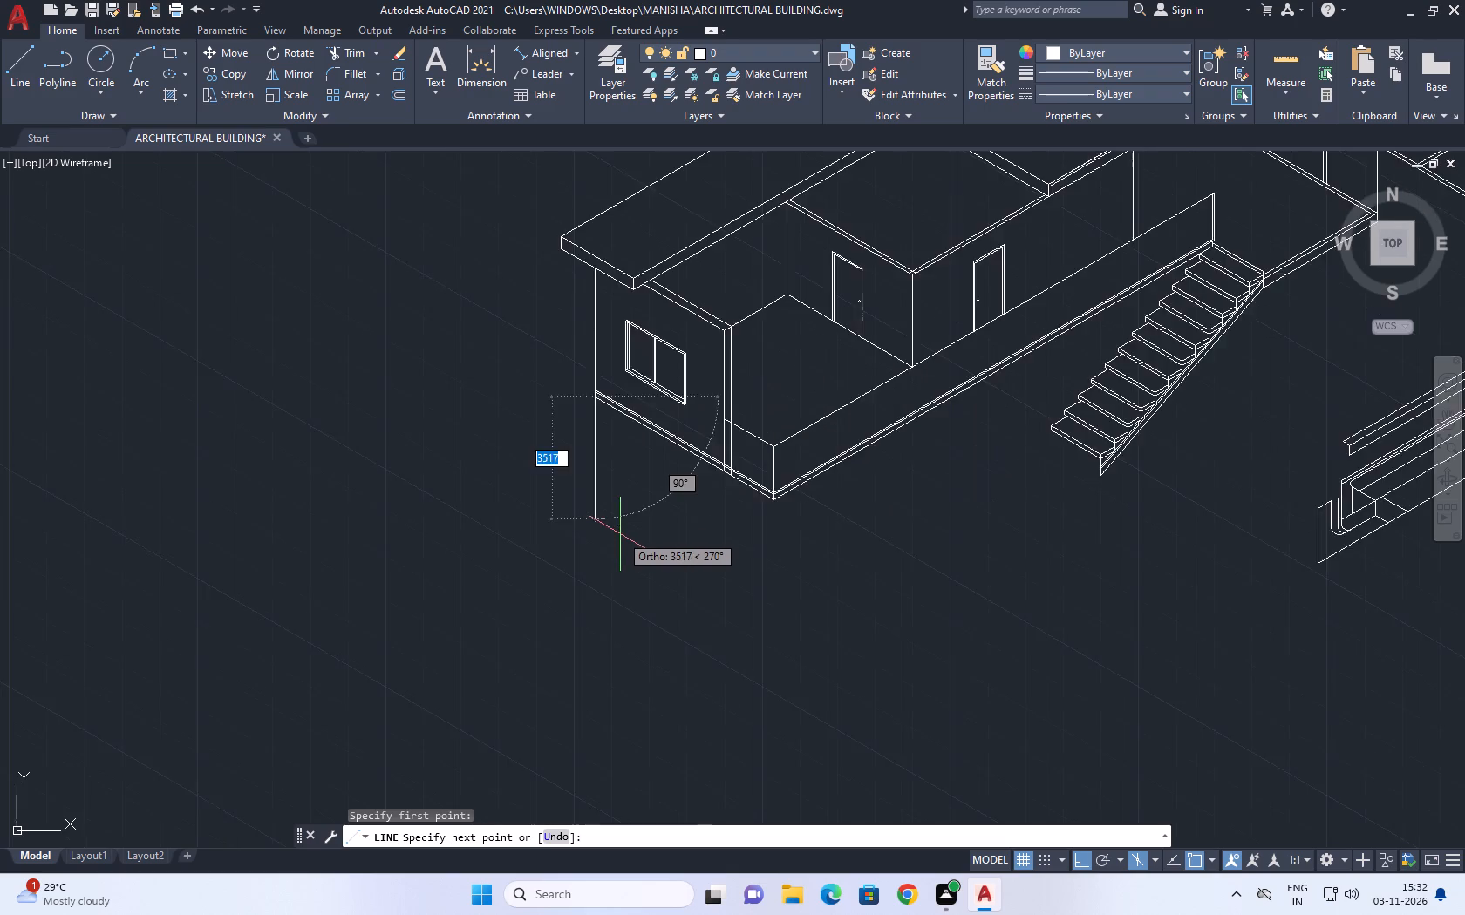
pyautogui.scroll(1, 617, 534)
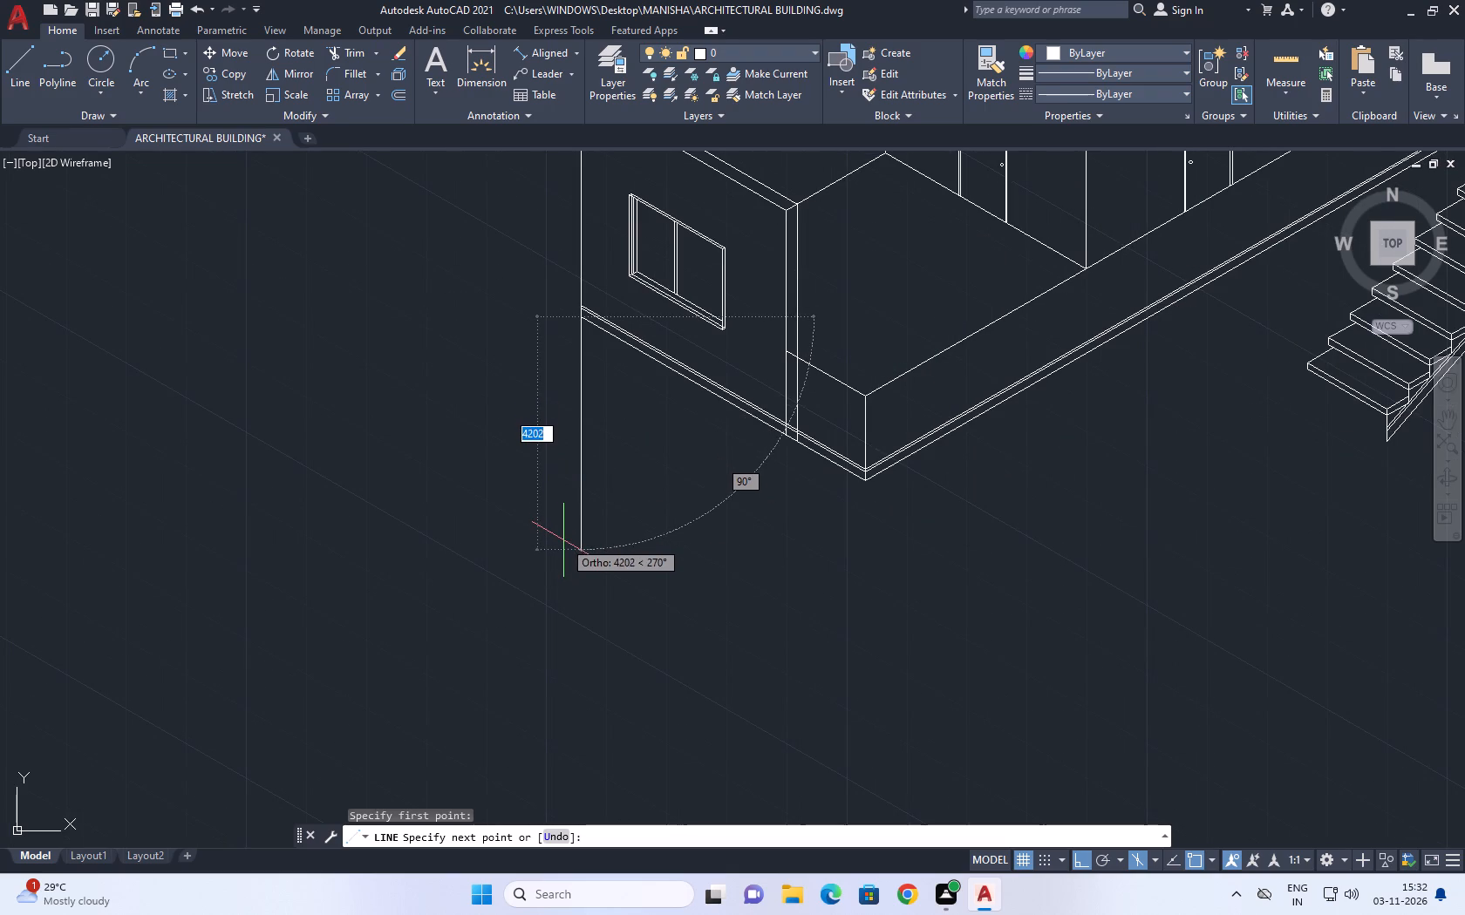
pyautogui.click(563, 540)
pyautogui.press('space')
# Switch to the top isoplane and draw an isometric line outward from the bottom corner of the ramp's lower end, continuing its bottom edge.
pyautogui.scroll(-2, 679, 582)
pyautogui.moveTo(816, 593); pyautogui.dragTo(617, 554, button='middle')
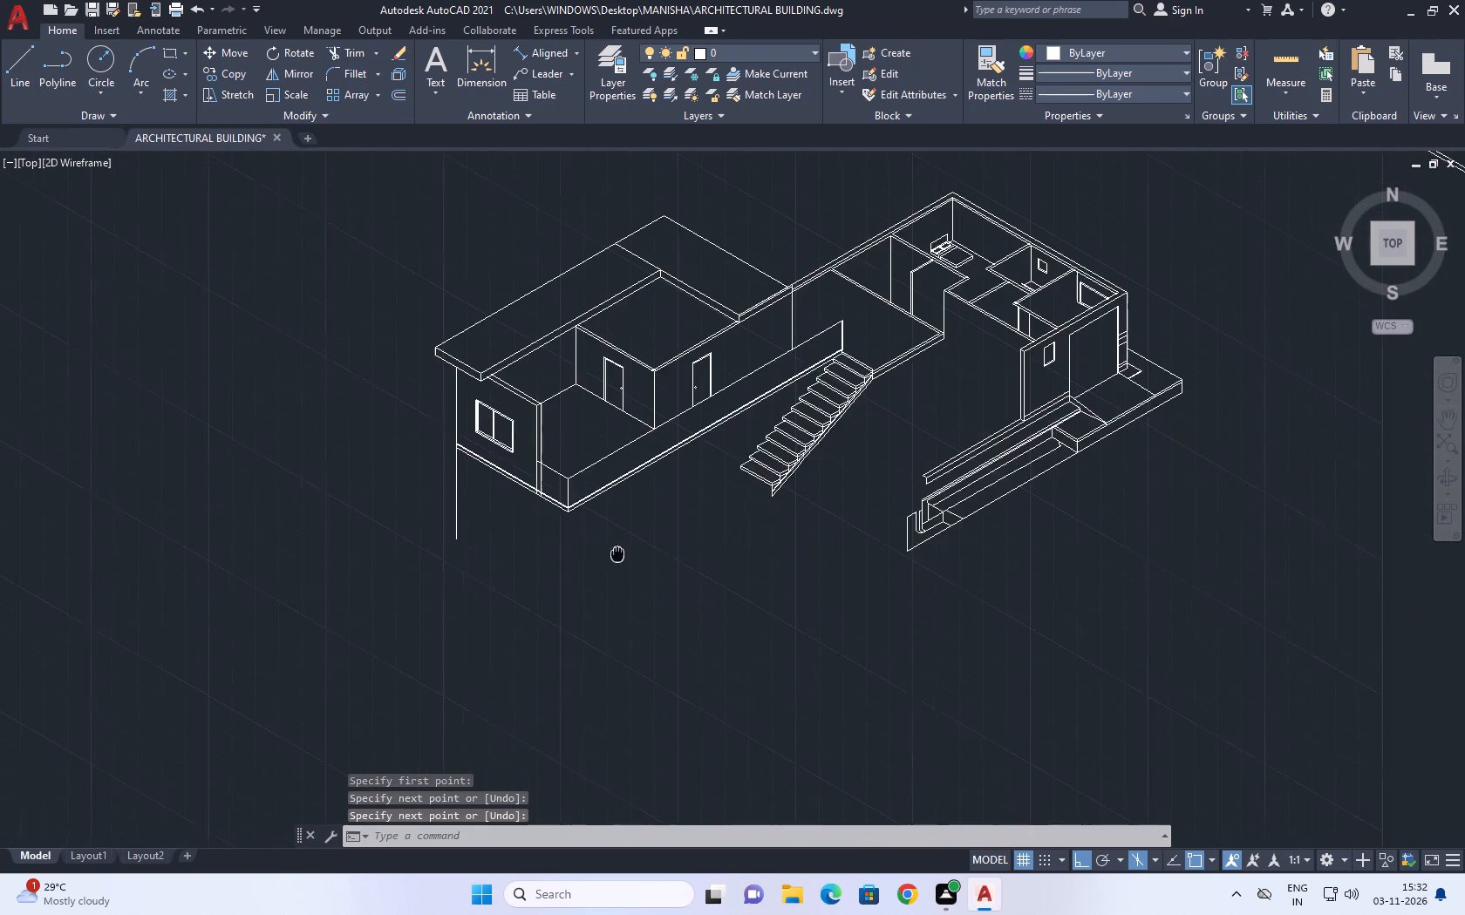
pyautogui.scroll(2, 884, 539)
pyautogui.middleClick(915, 551)
pyautogui.press('l')
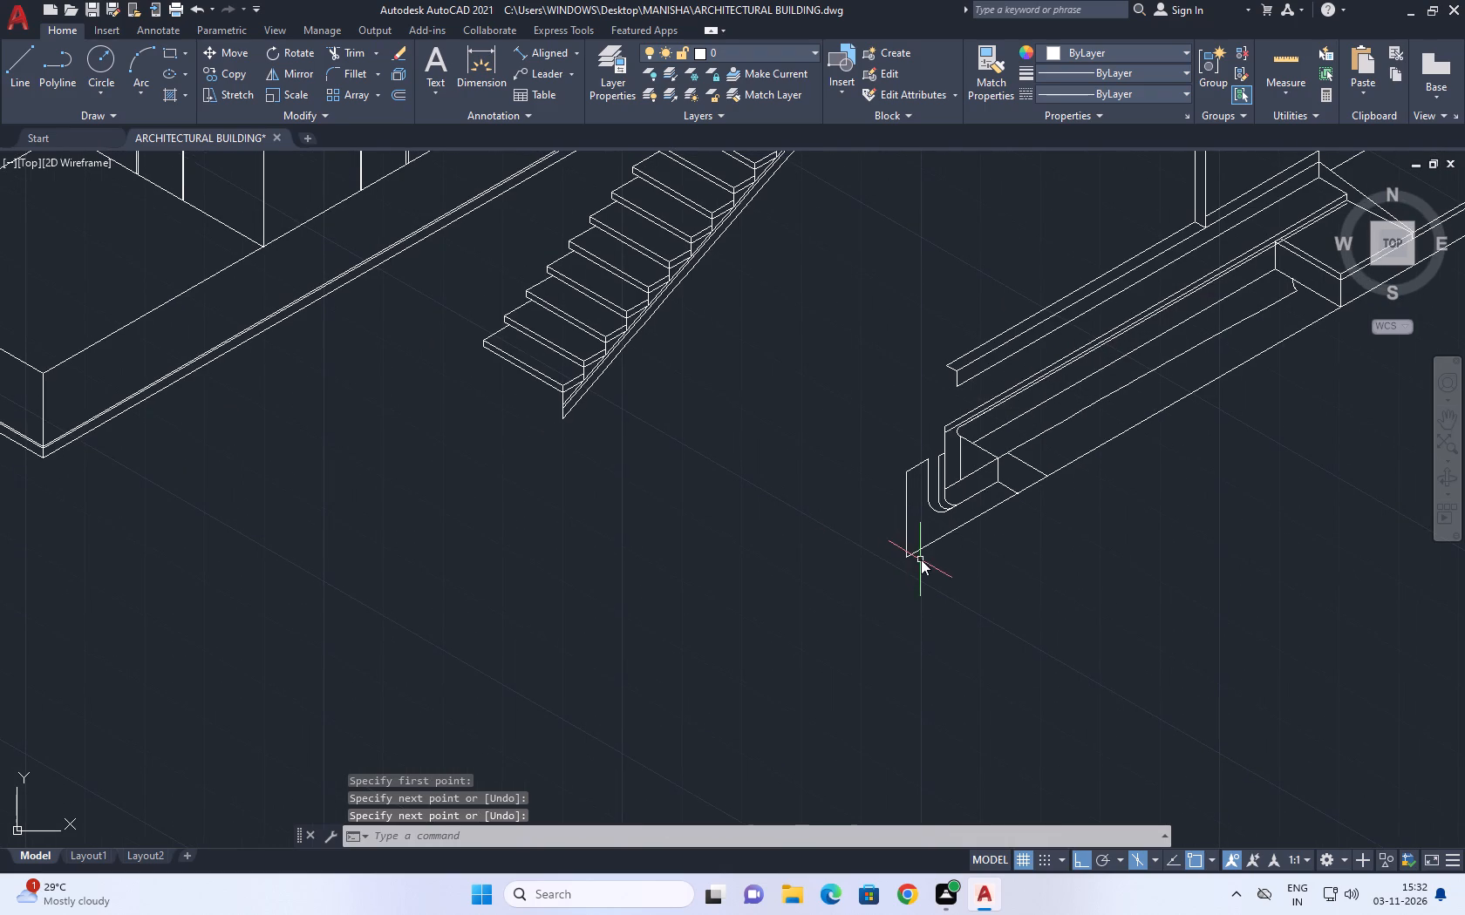
pyautogui.press('space')
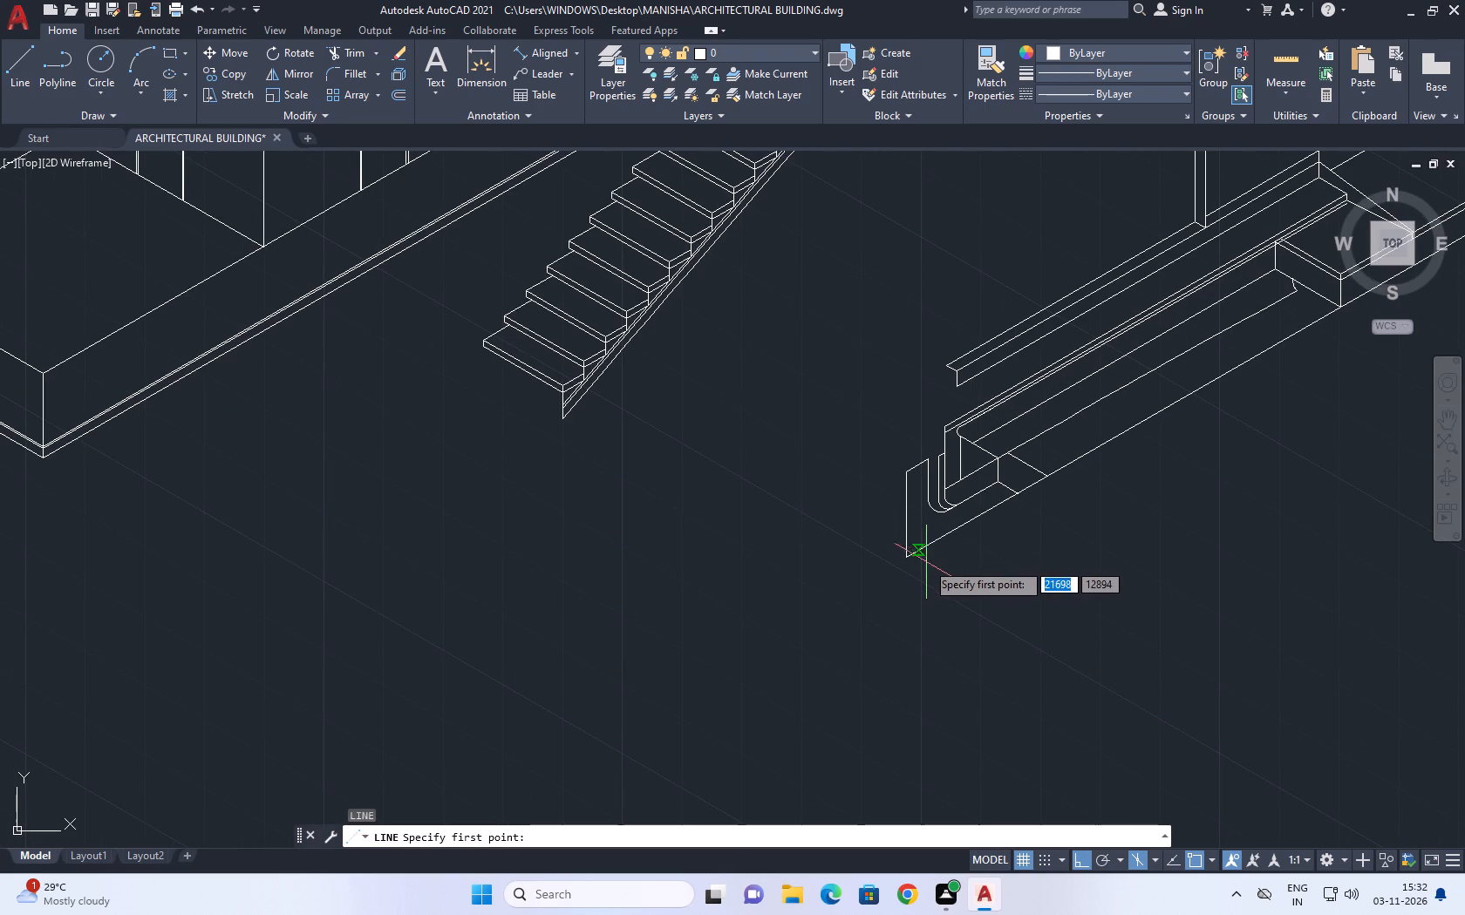
pyautogui.click(904, 558)
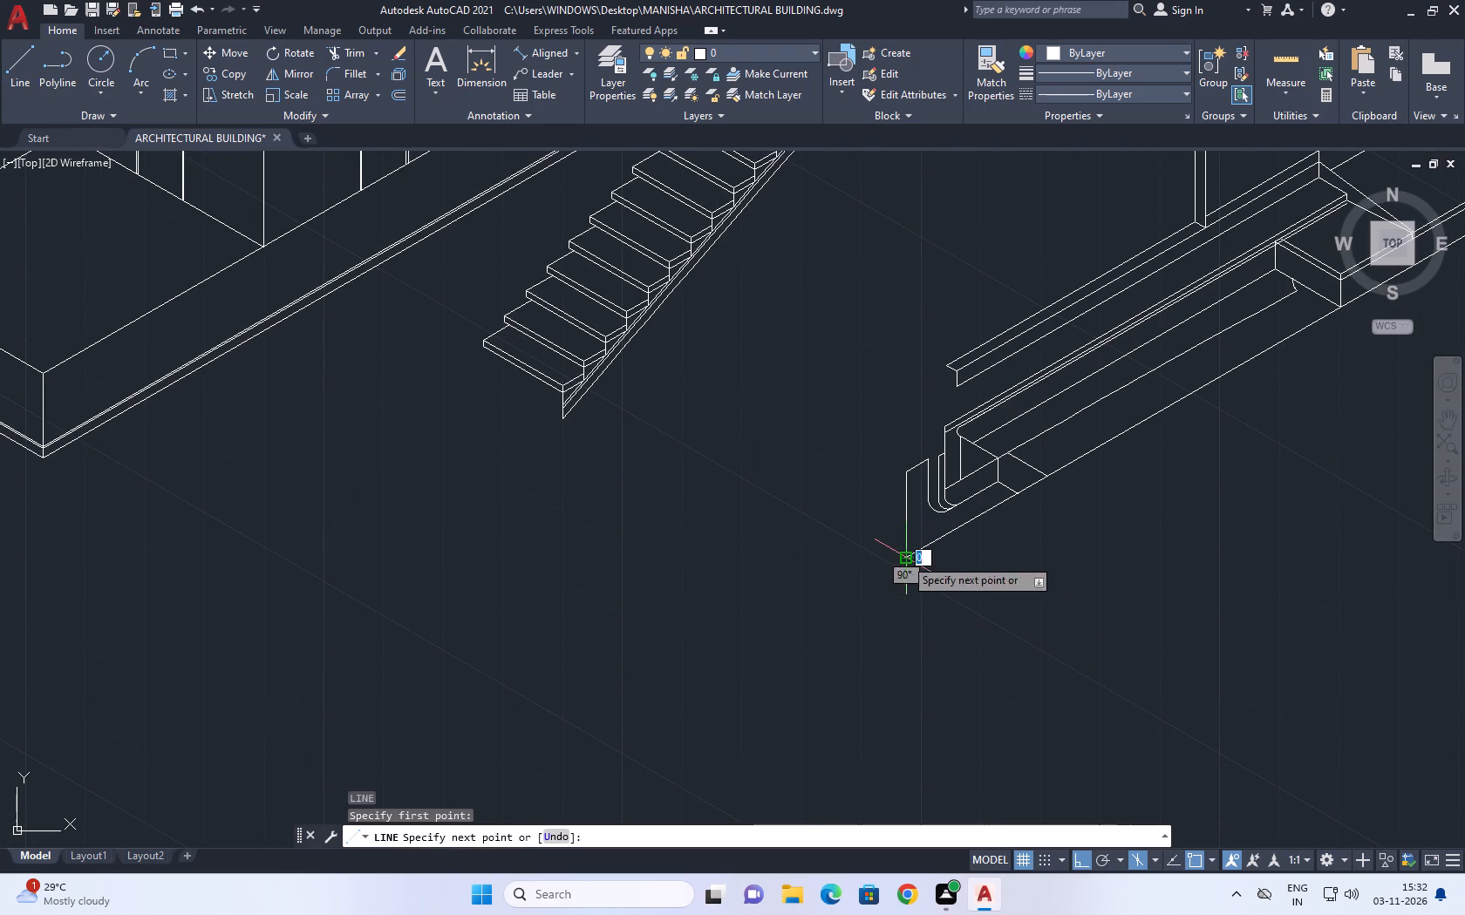
pyautogui.scroll(-3, 643, 624)
pyautogui.moveTo(657, 660); pyautogui.dragTo(712, 653, button='middle')
pyautogui.press('F5')
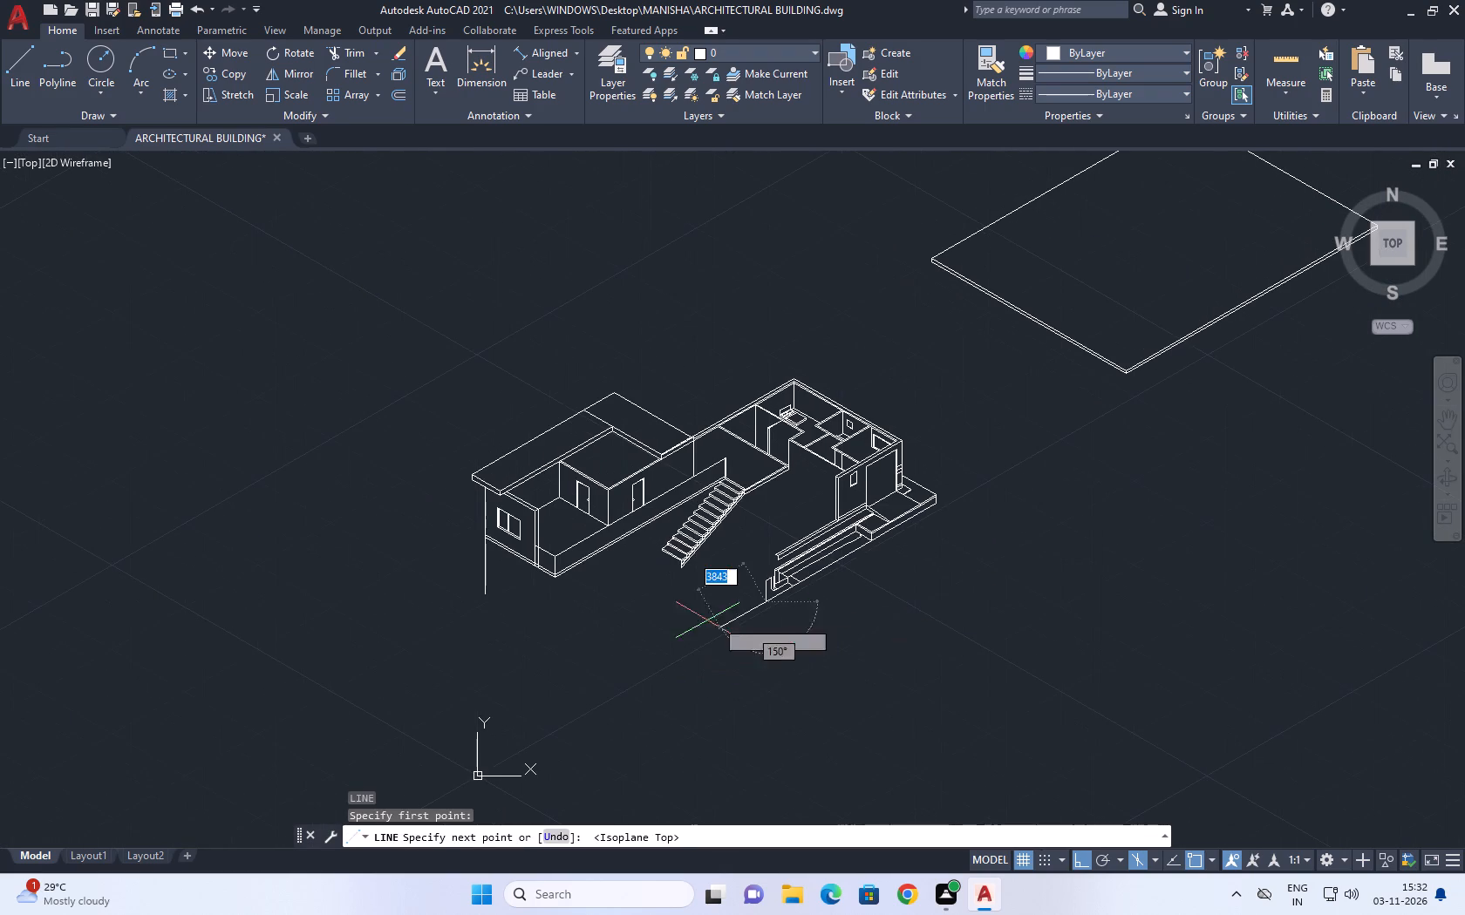
pyautogui.click(562, 666)
pyautogui.press('Escape')
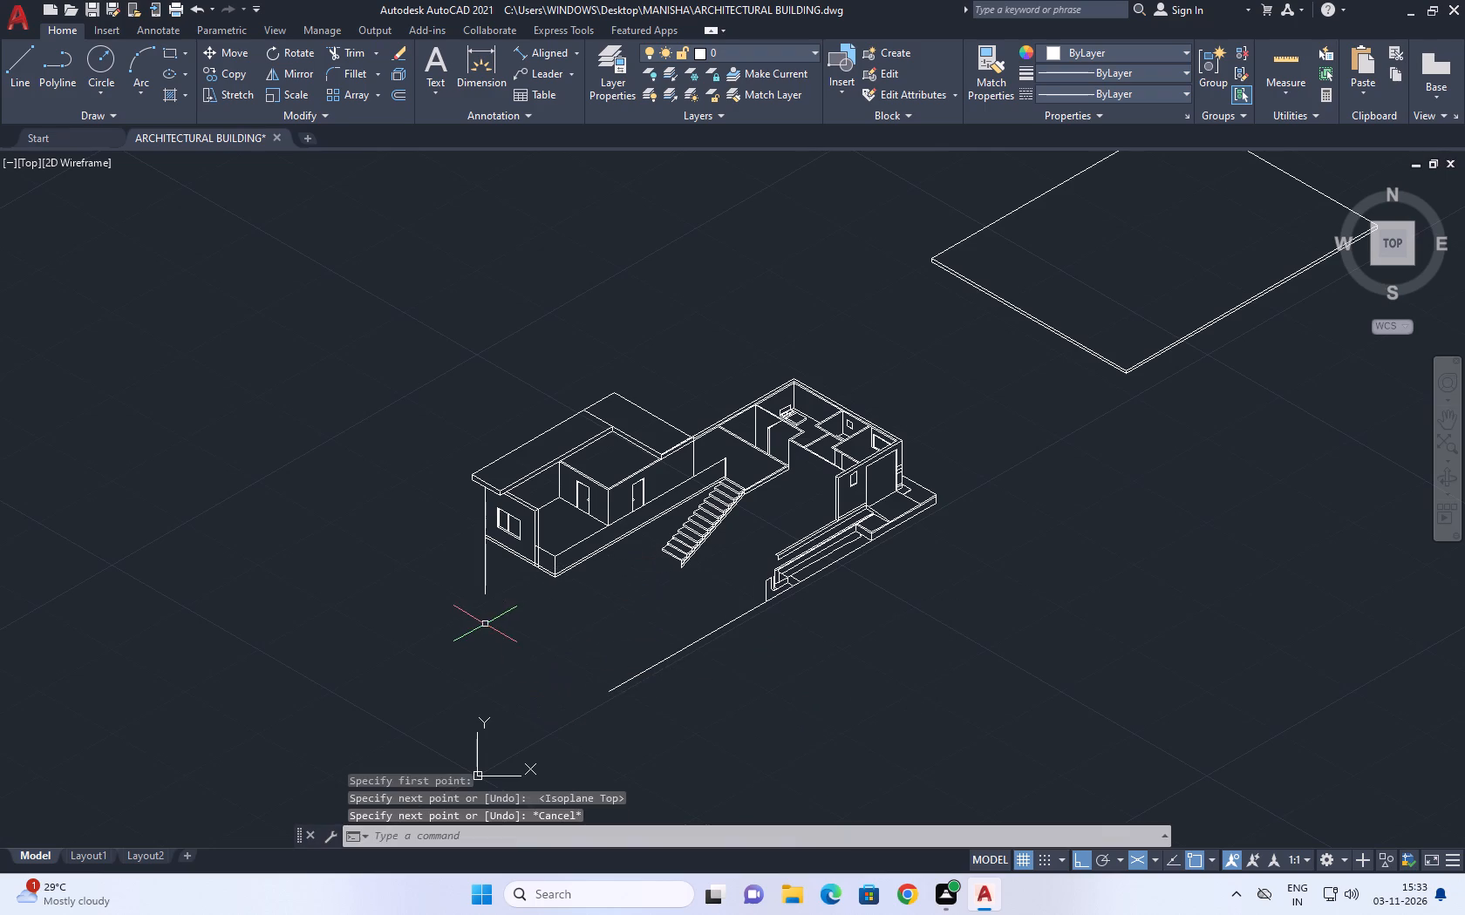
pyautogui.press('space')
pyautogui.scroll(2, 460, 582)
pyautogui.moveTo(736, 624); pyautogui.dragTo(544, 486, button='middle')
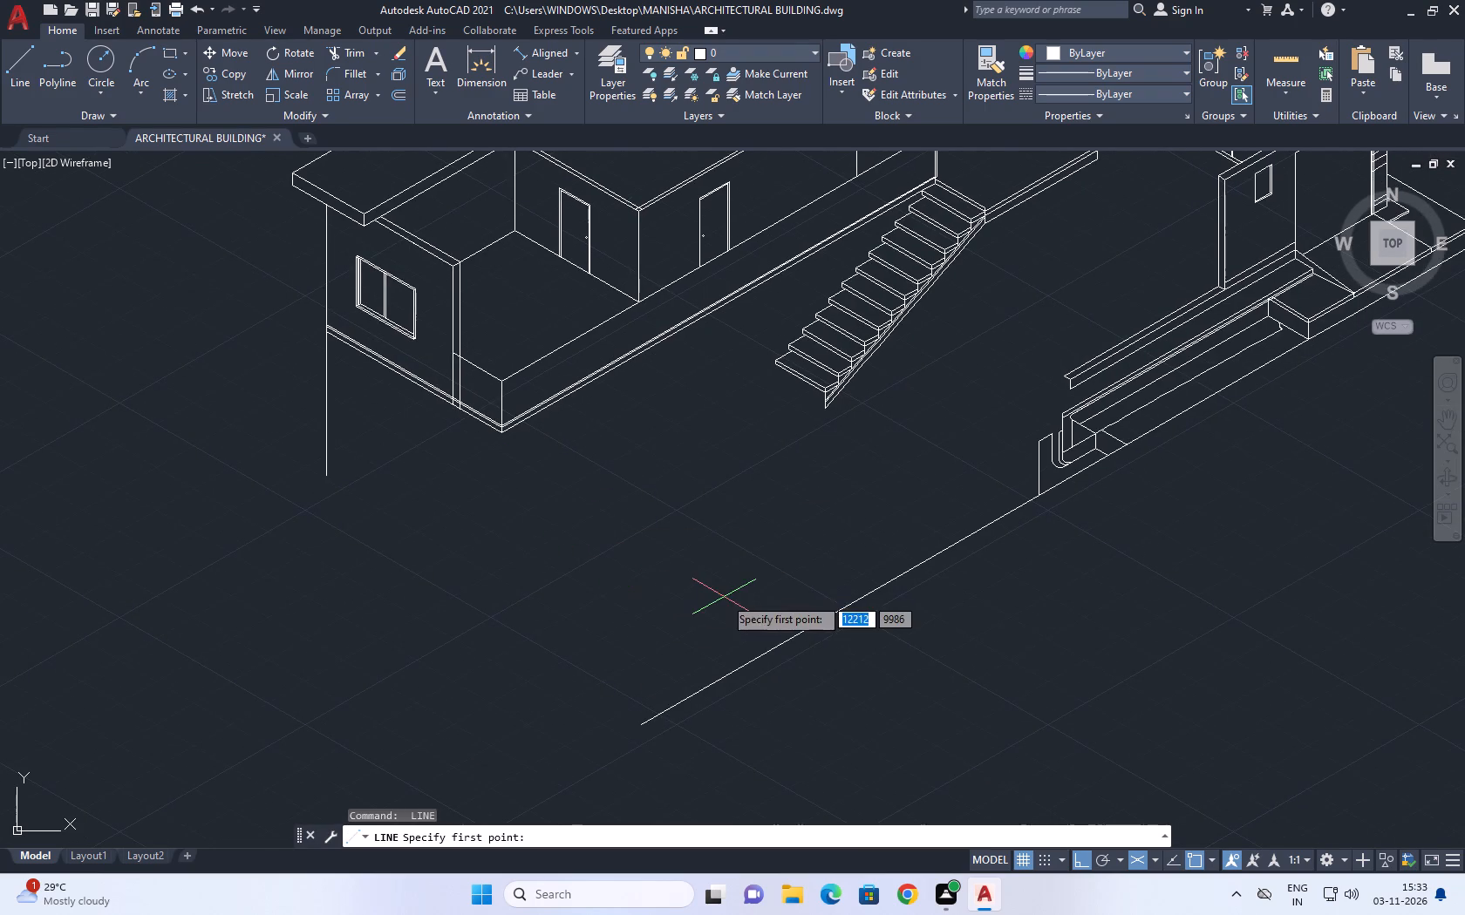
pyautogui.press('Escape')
# Stretch the ramp's lower end with its side walls along the 210° isometric axis, toward the free end of its extension line.
pyautogui.scroll(-1, 688, 564)
pyautogui.middleClick(691, 565)
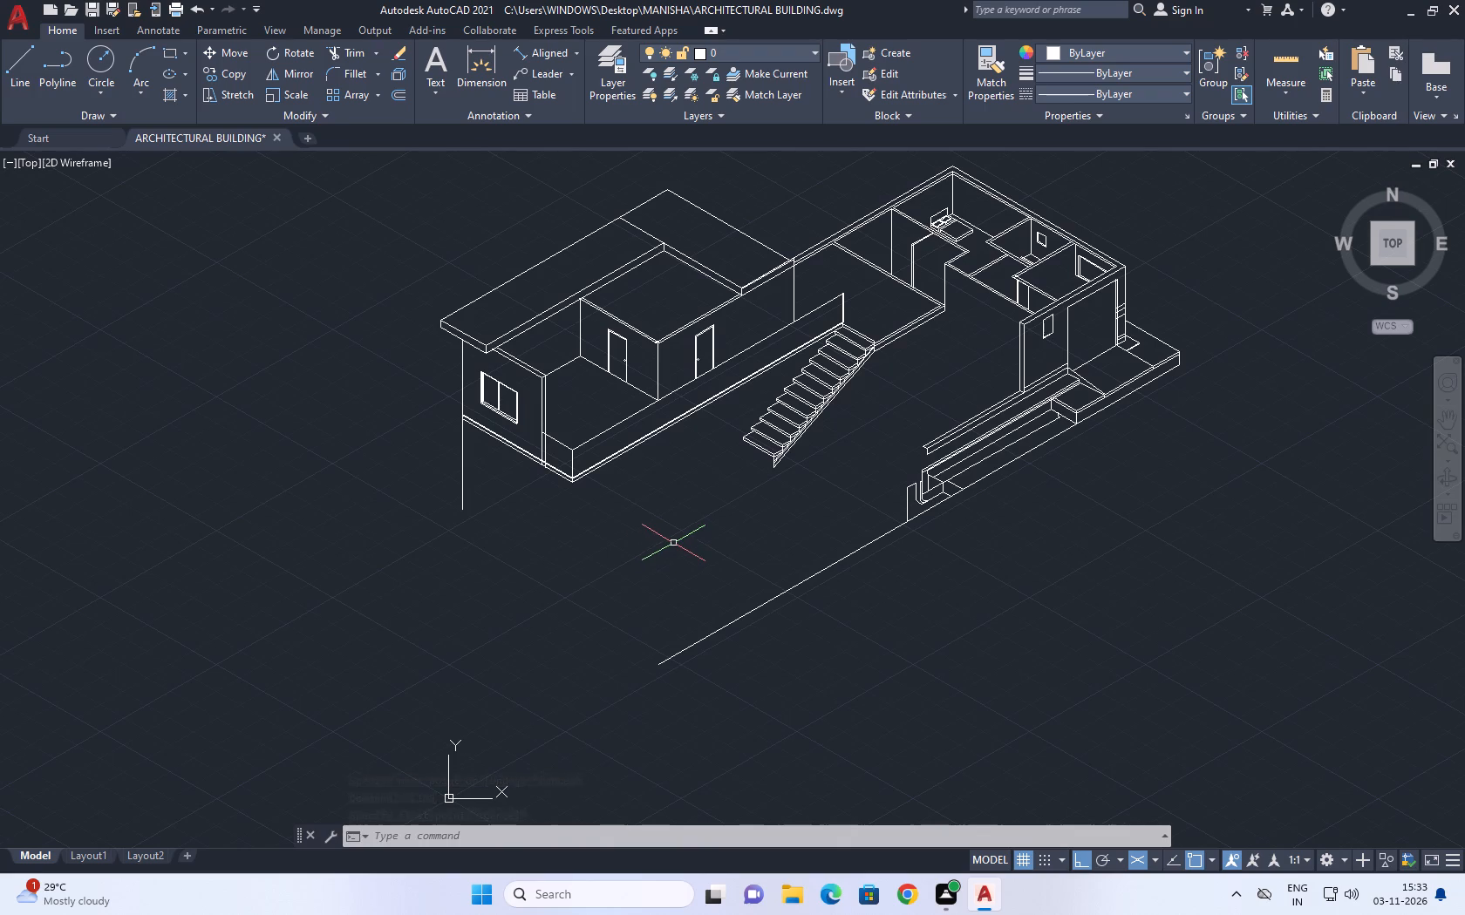
pyautogui.moveTo(895, 473); pyautogui.dragTo(897, 489, button='middle')
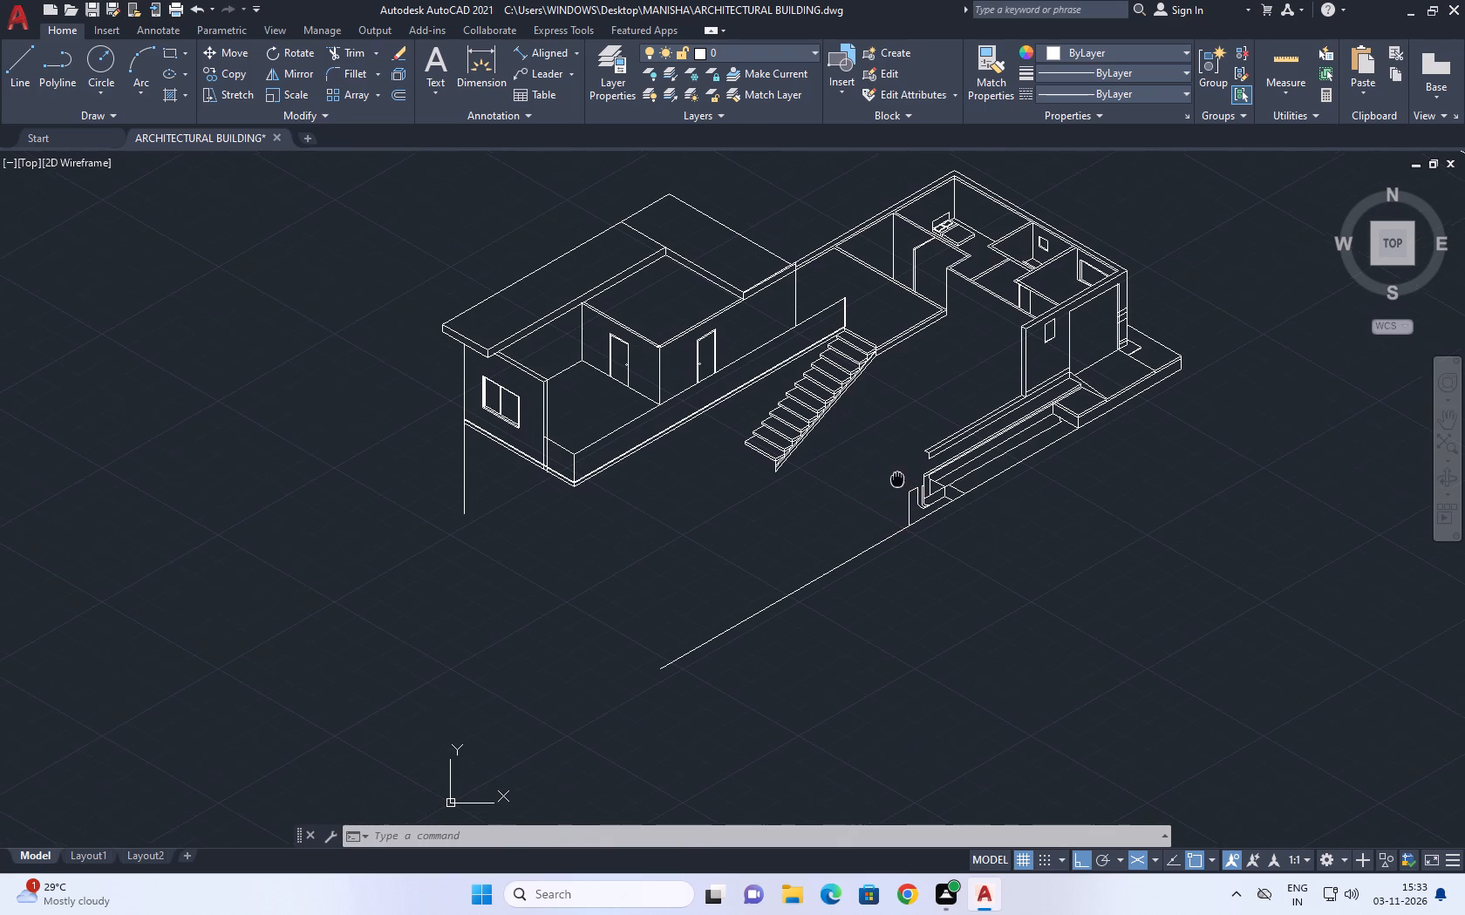
pyautogui.moveTo(897, 489); pyautogui.dragTo(904, 575, button='middle')
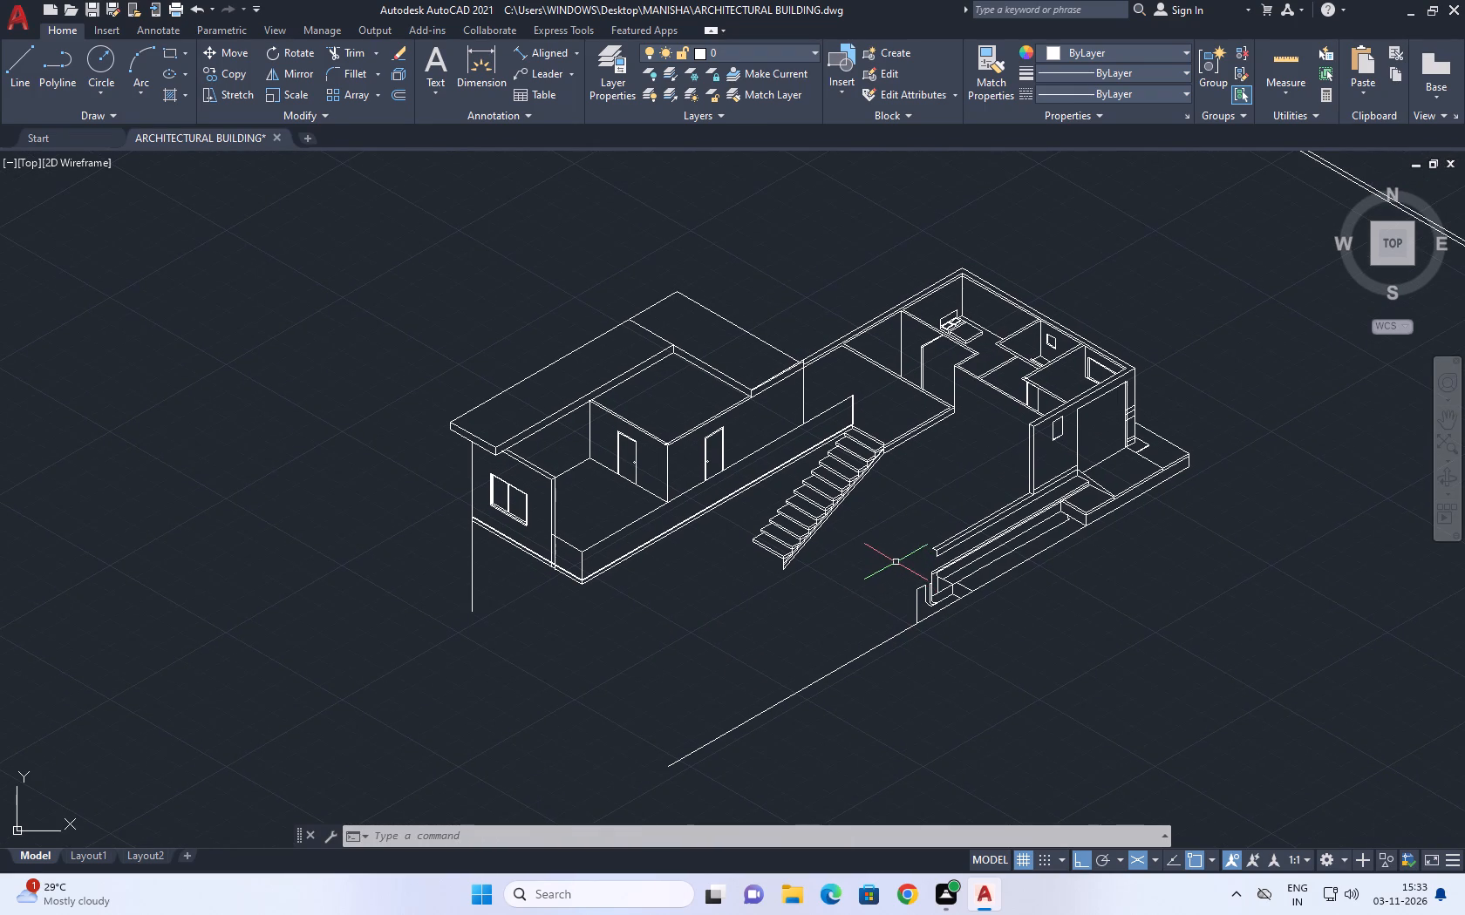
pyautogui.moveTo(904, 498); pyautogui.dragTo(910, 521, button='middle')
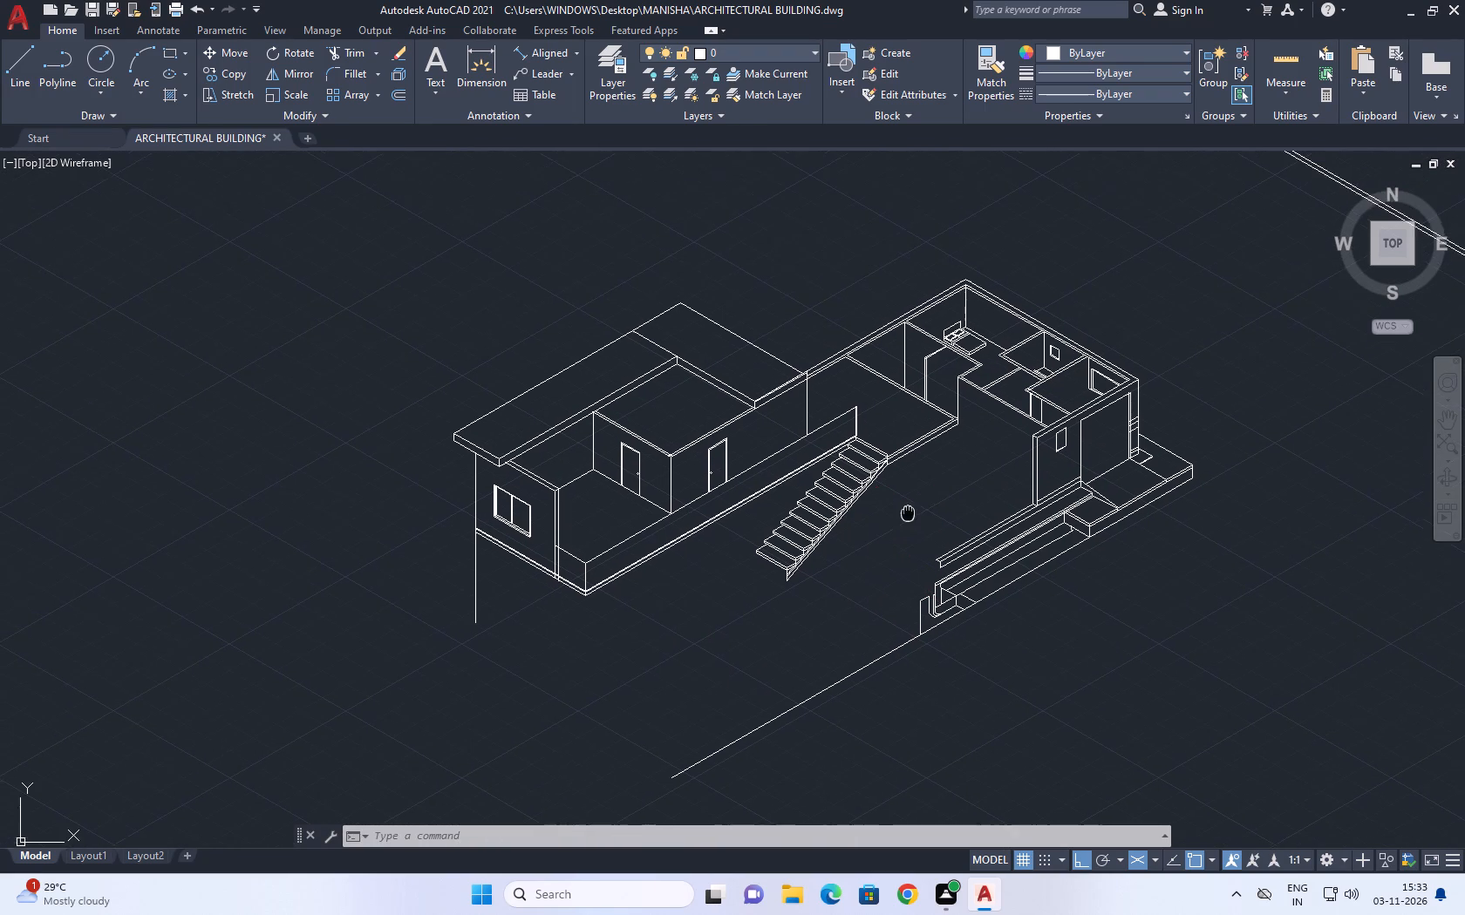
pyautogui.moveTo(910, 521); pyautogui.dragTo(913, 530, button='middle')
pyautogui.click(1032, 723)
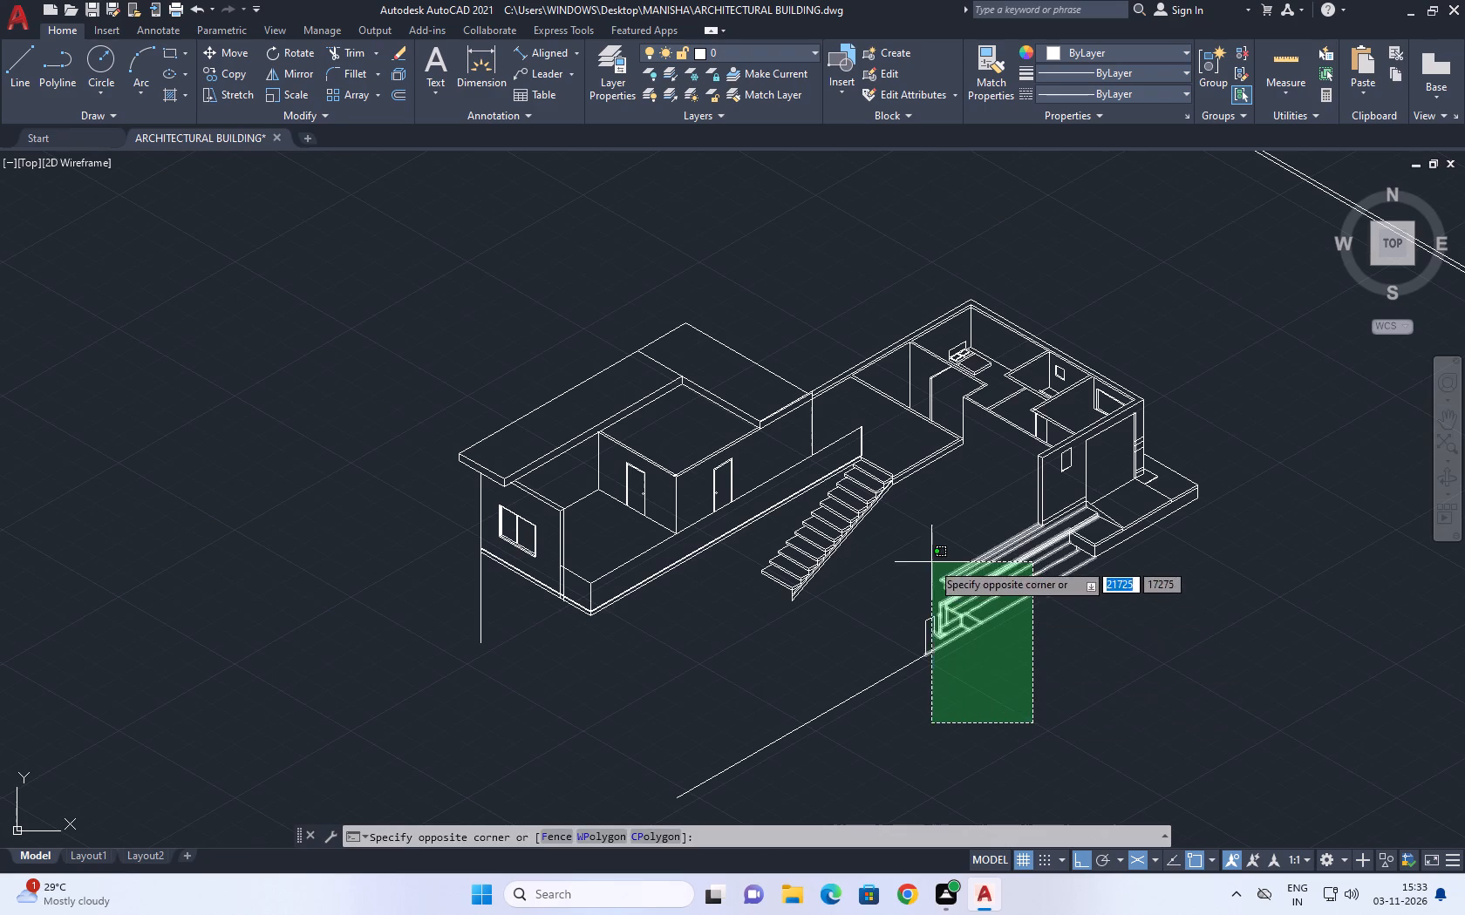
pyautogui.click(912, 553)
pyautogui.moveTo(959, 614); pyautogui.dragTo(904, 574, button='middle')
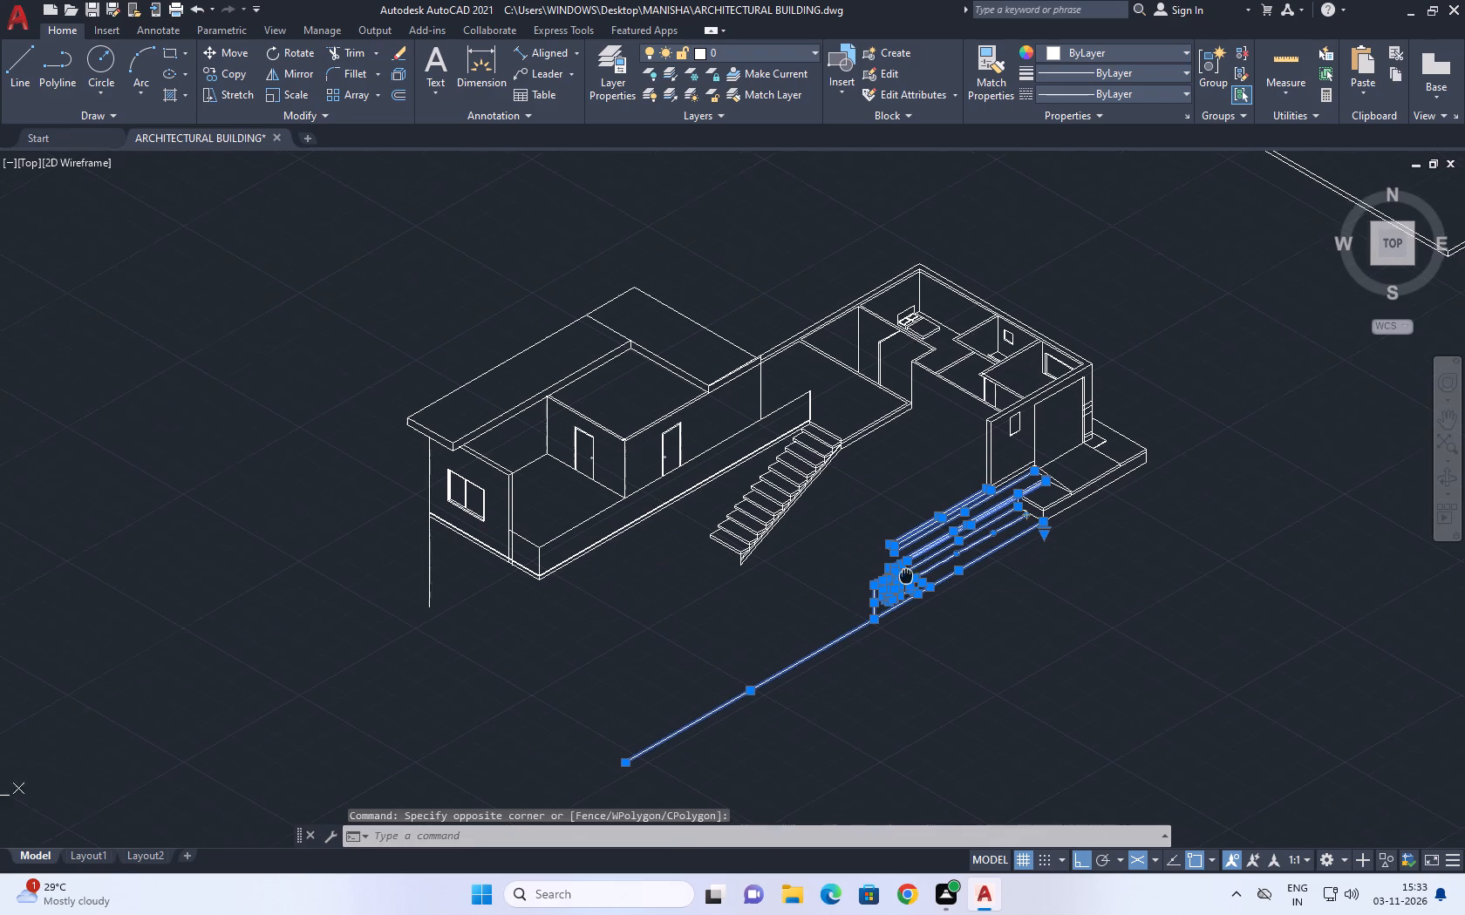
pyautogui.moveTo(904, 574); pyautogui.dragTo(893, 564, button='middle')
pyautogui.moveTo(932, 658); pyautogui.dragTo(905, 628)
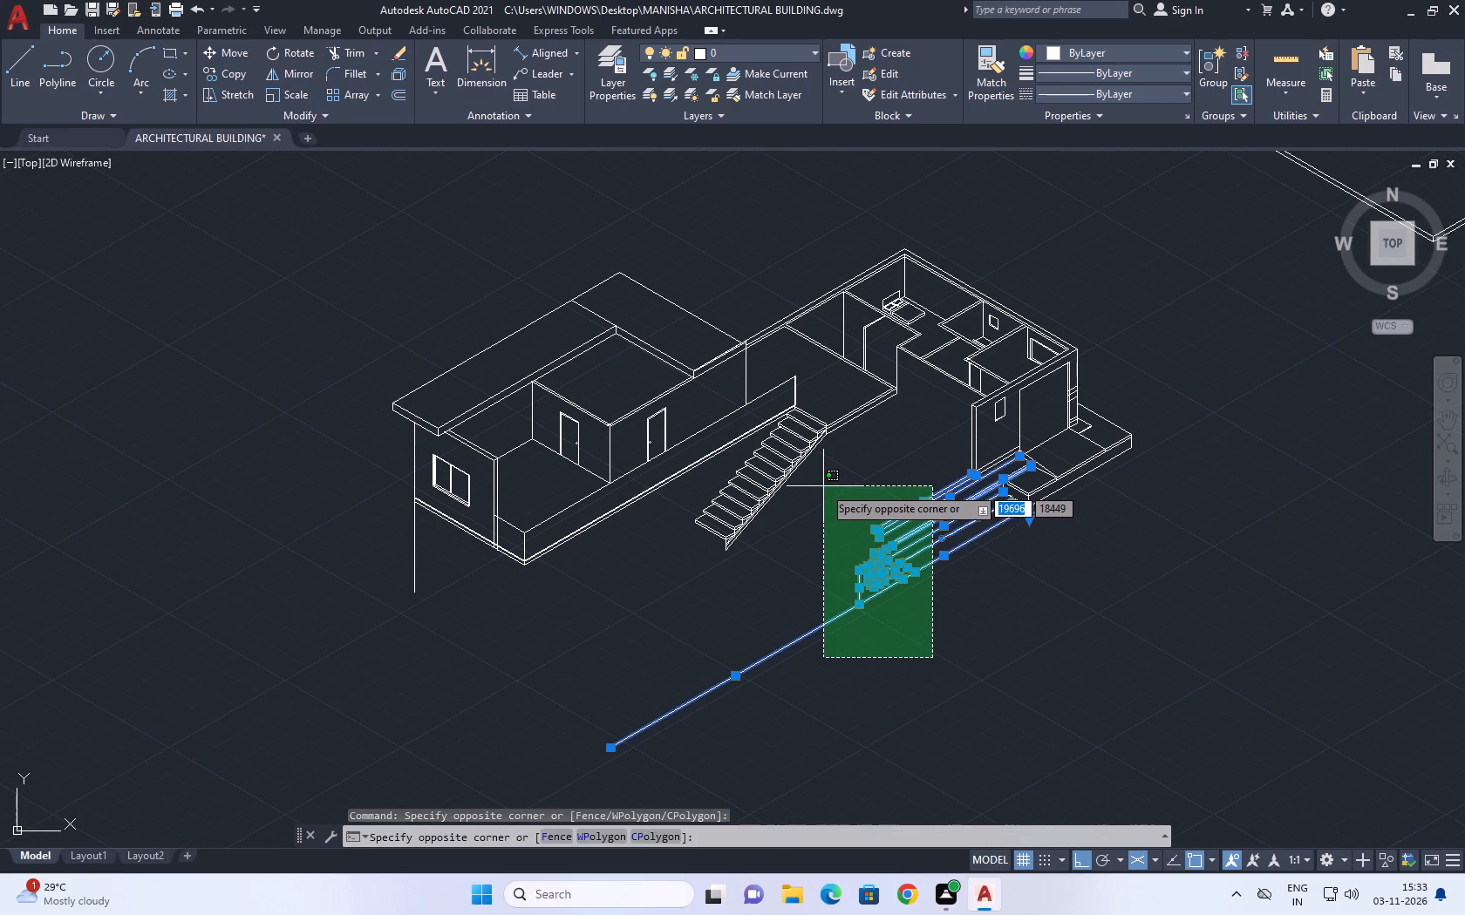
pyautogui.click(823, 486)
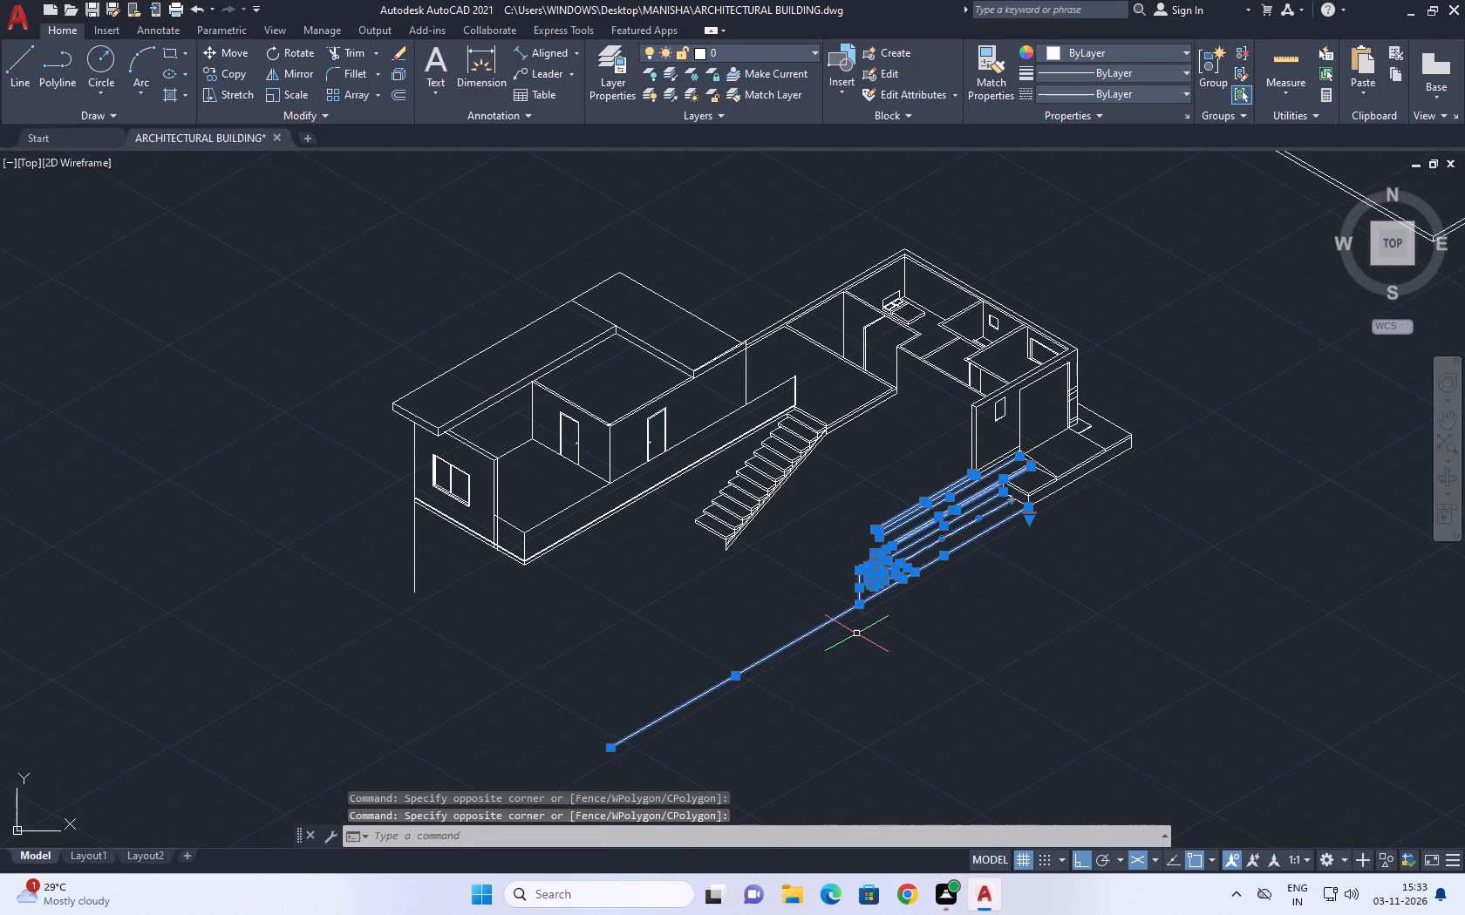
pyautogui.write('s')
pyautogui.press('space')
pyautogui.click(782, 607)
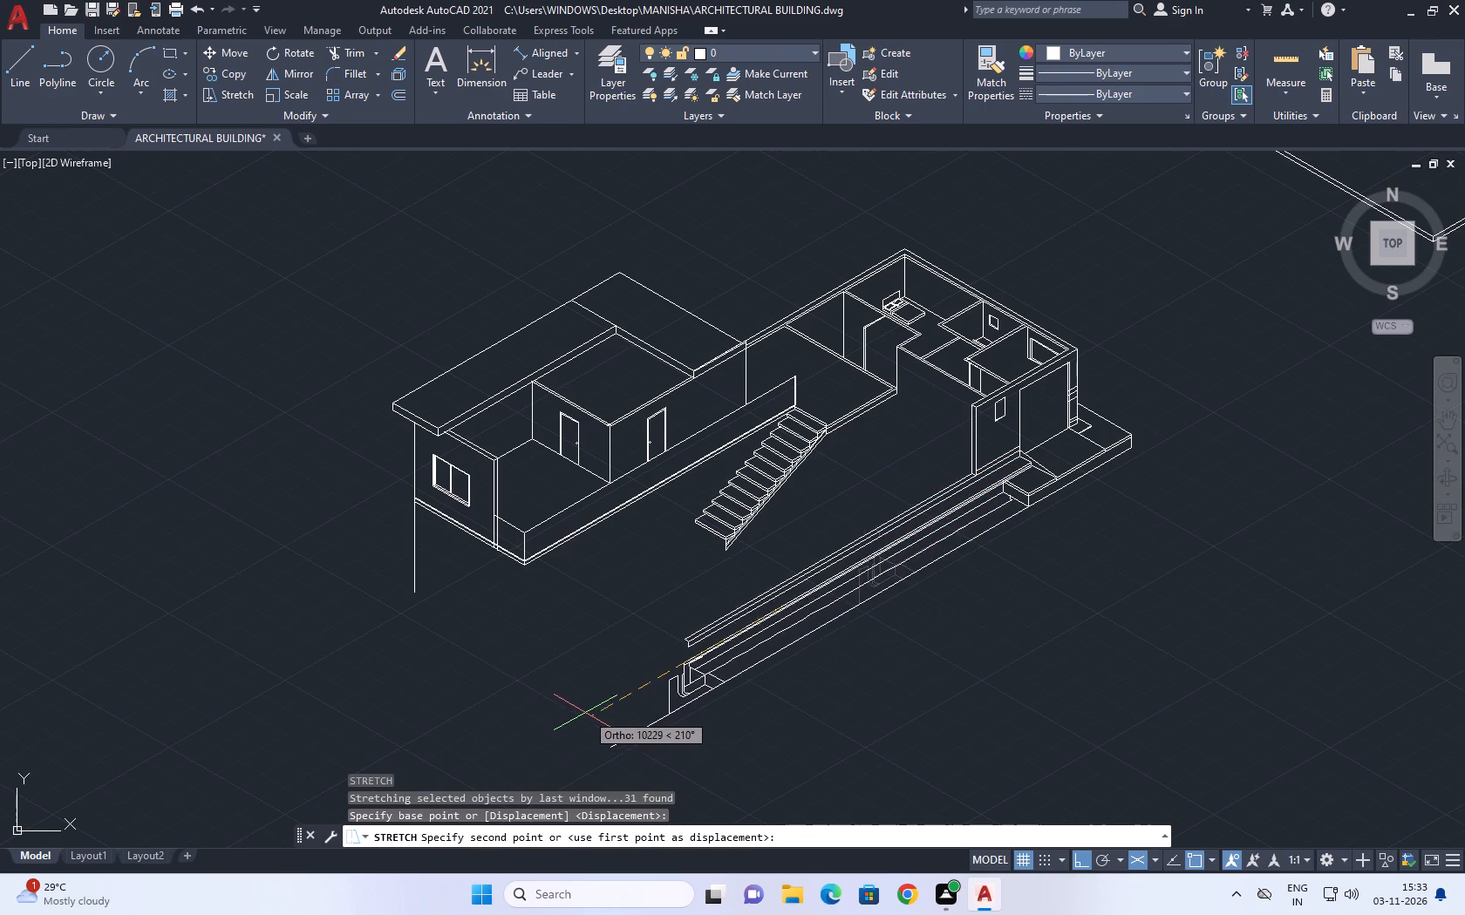
pyautogui.click(535, 721)
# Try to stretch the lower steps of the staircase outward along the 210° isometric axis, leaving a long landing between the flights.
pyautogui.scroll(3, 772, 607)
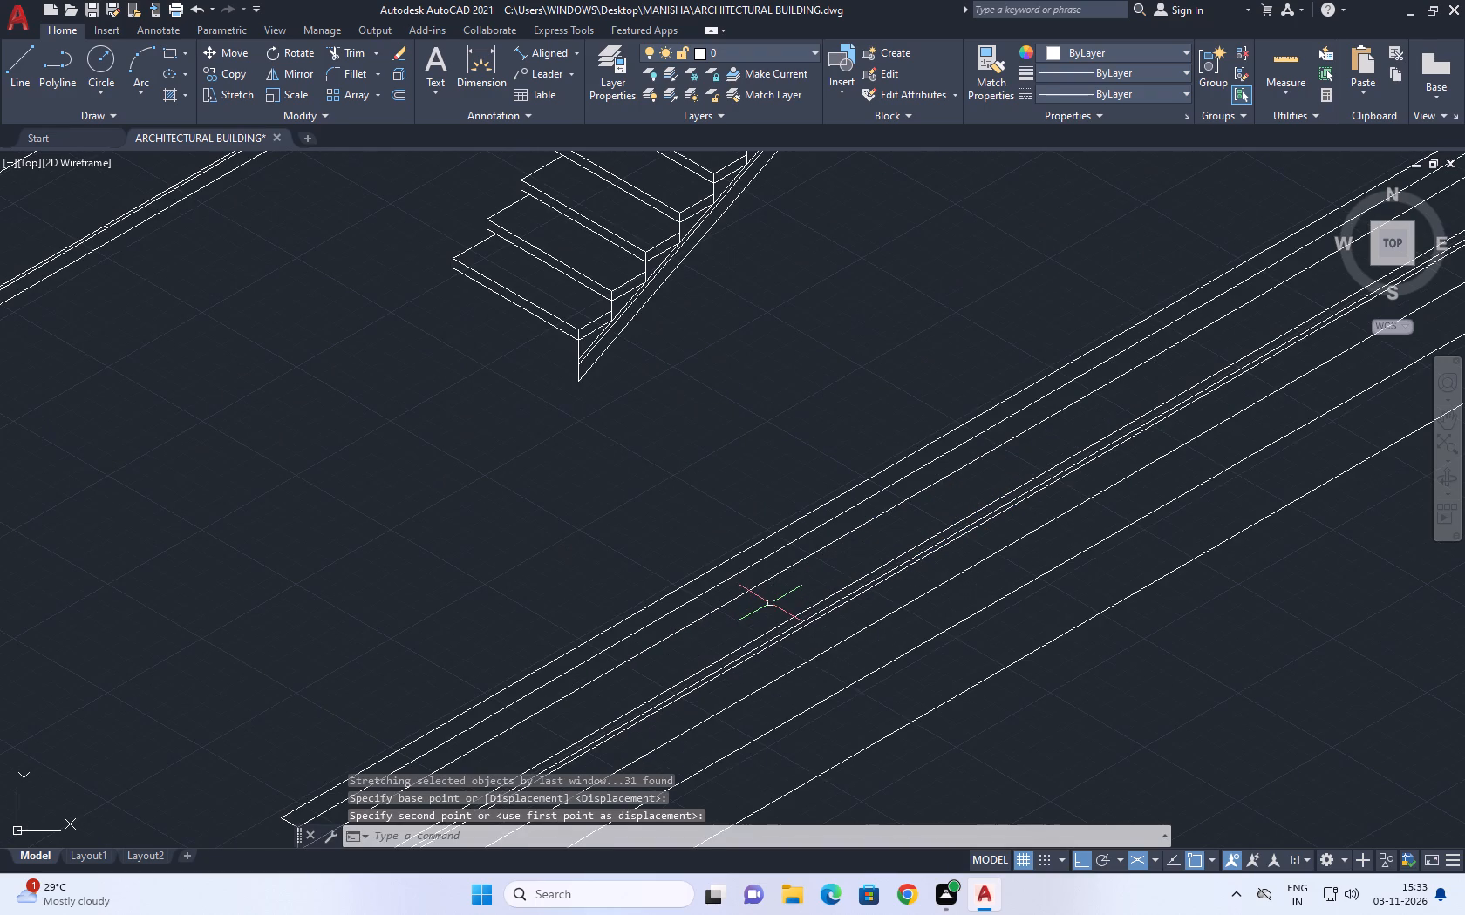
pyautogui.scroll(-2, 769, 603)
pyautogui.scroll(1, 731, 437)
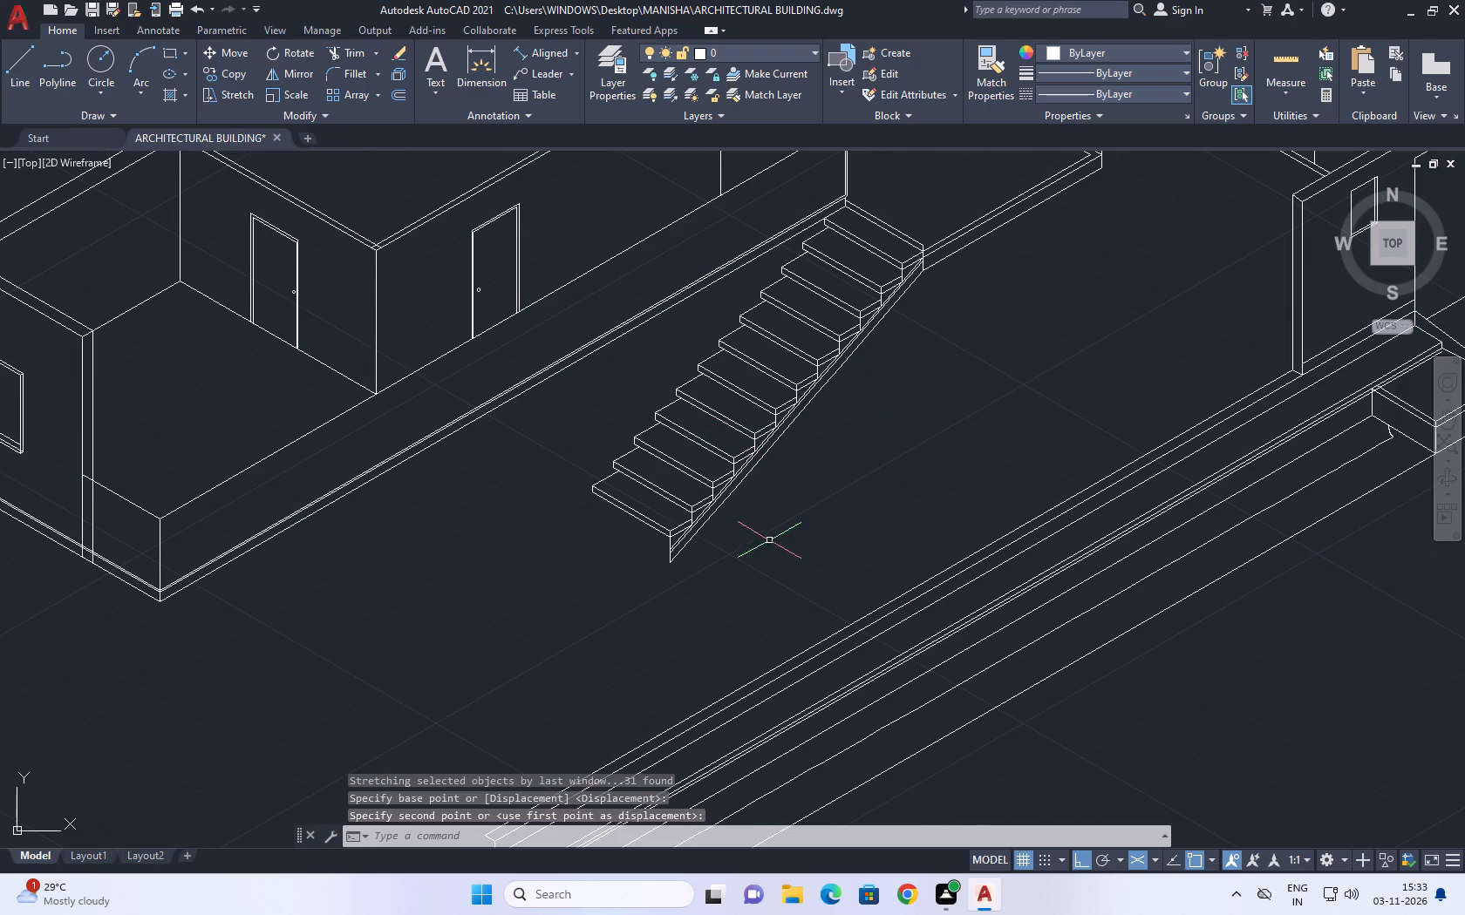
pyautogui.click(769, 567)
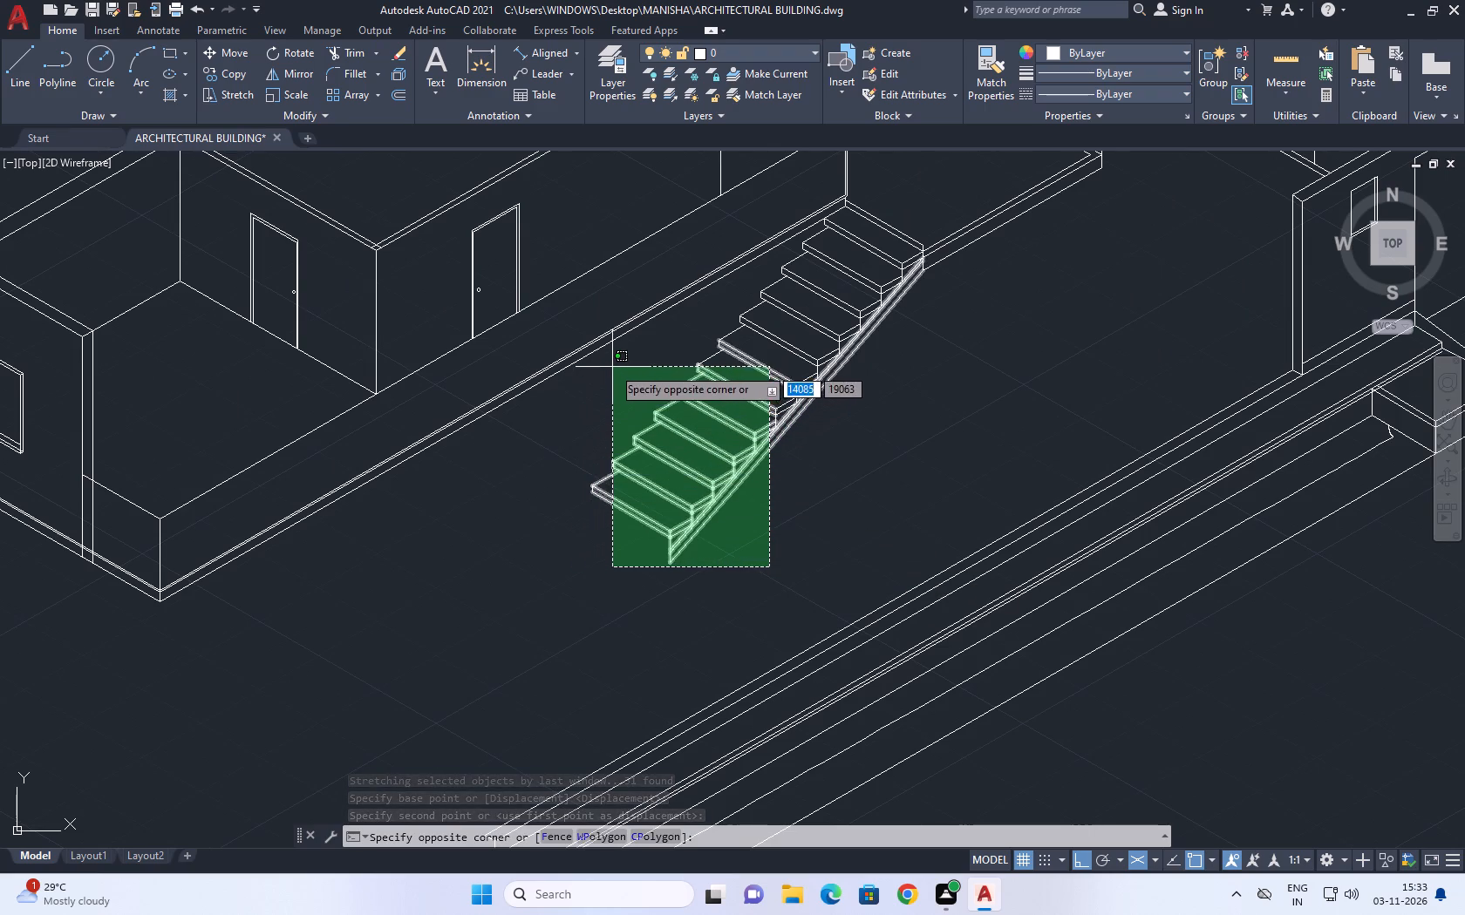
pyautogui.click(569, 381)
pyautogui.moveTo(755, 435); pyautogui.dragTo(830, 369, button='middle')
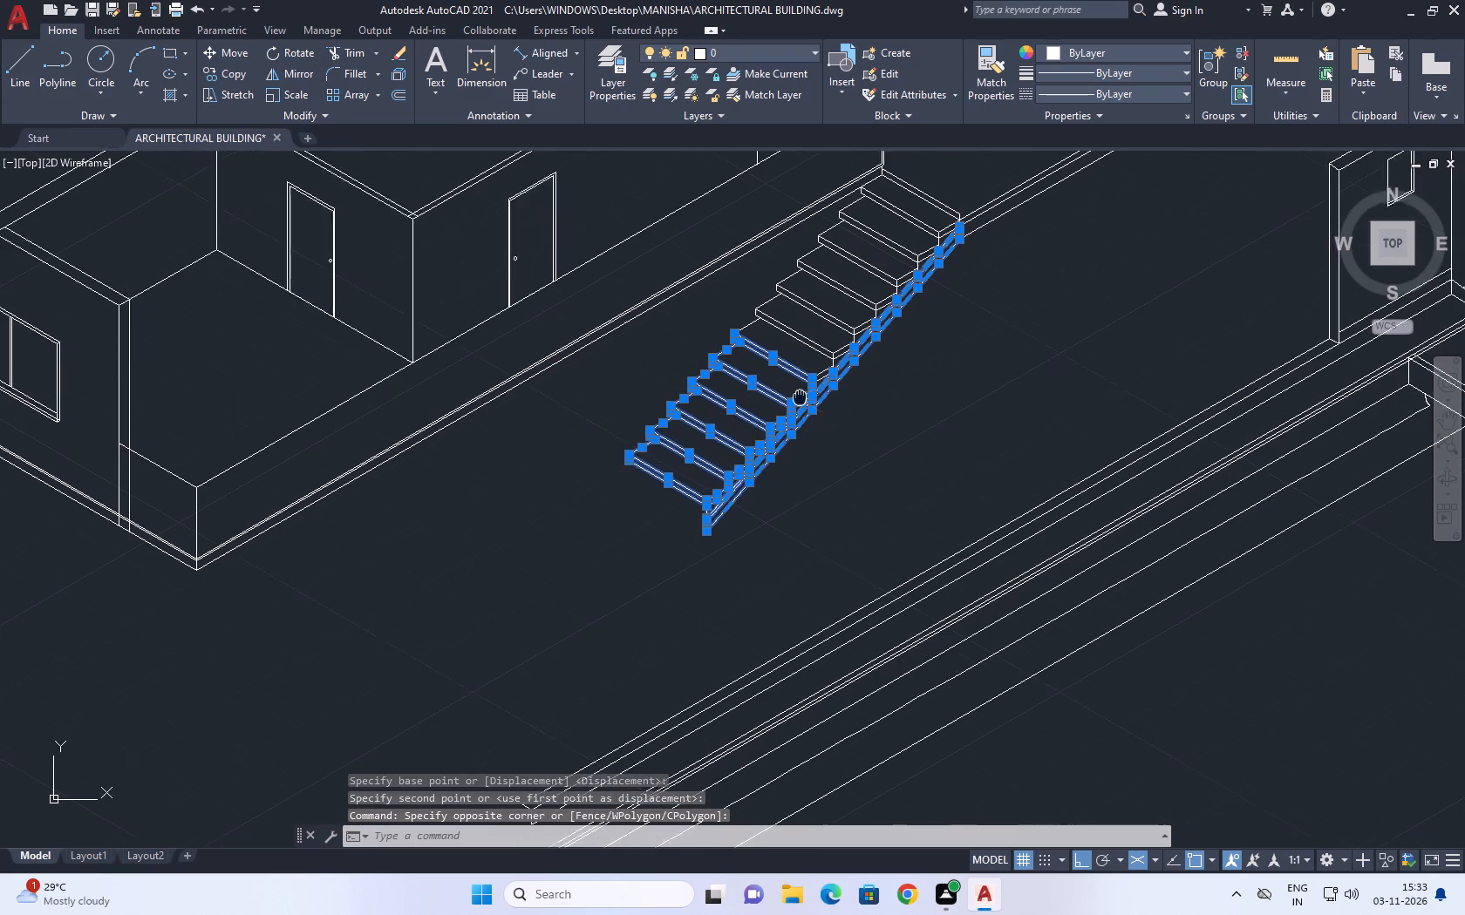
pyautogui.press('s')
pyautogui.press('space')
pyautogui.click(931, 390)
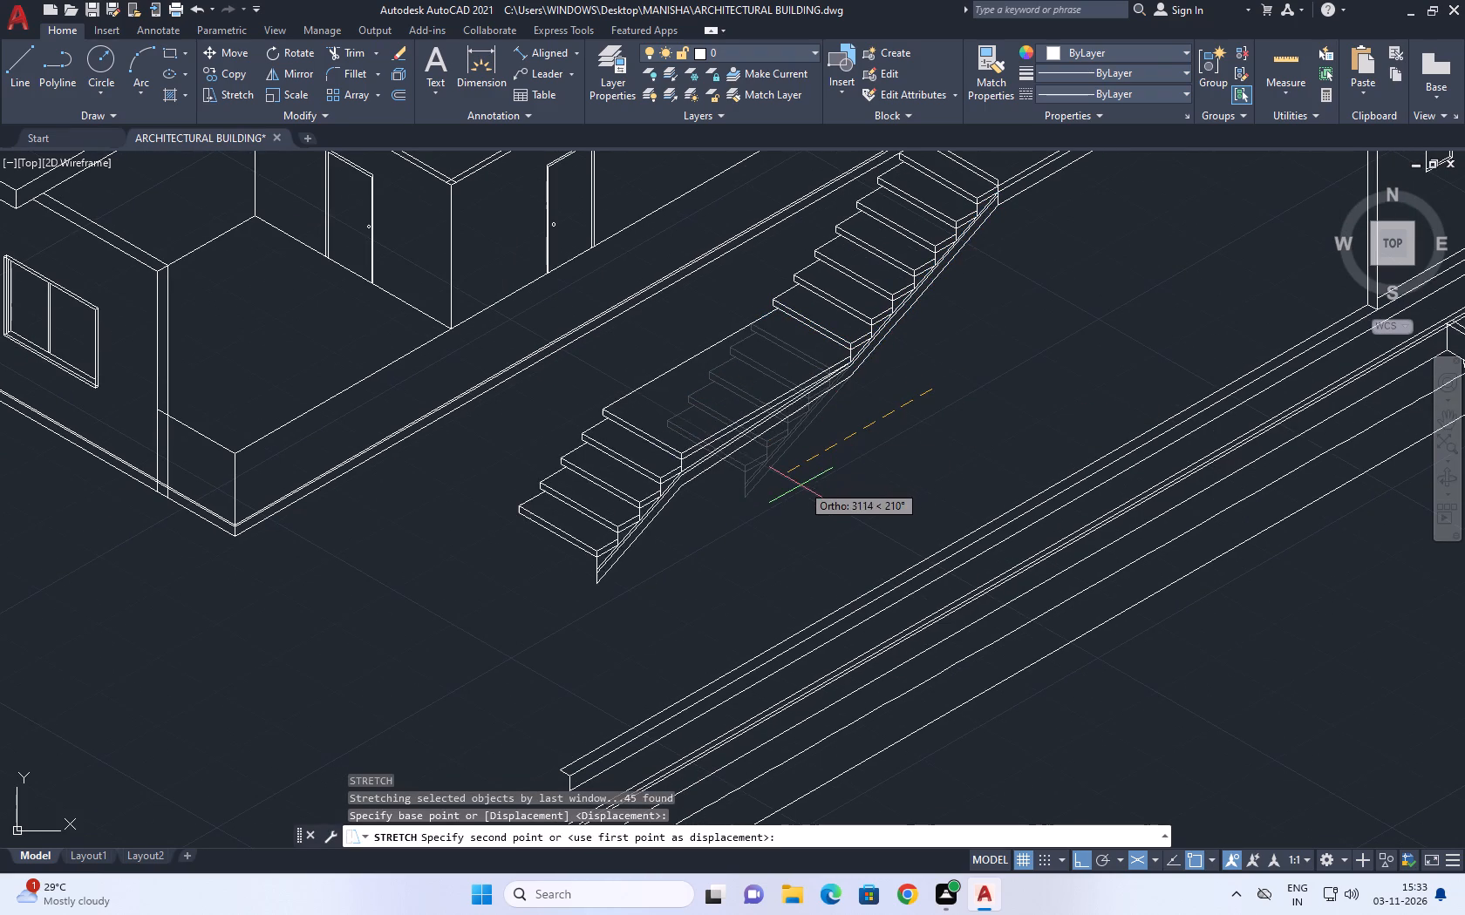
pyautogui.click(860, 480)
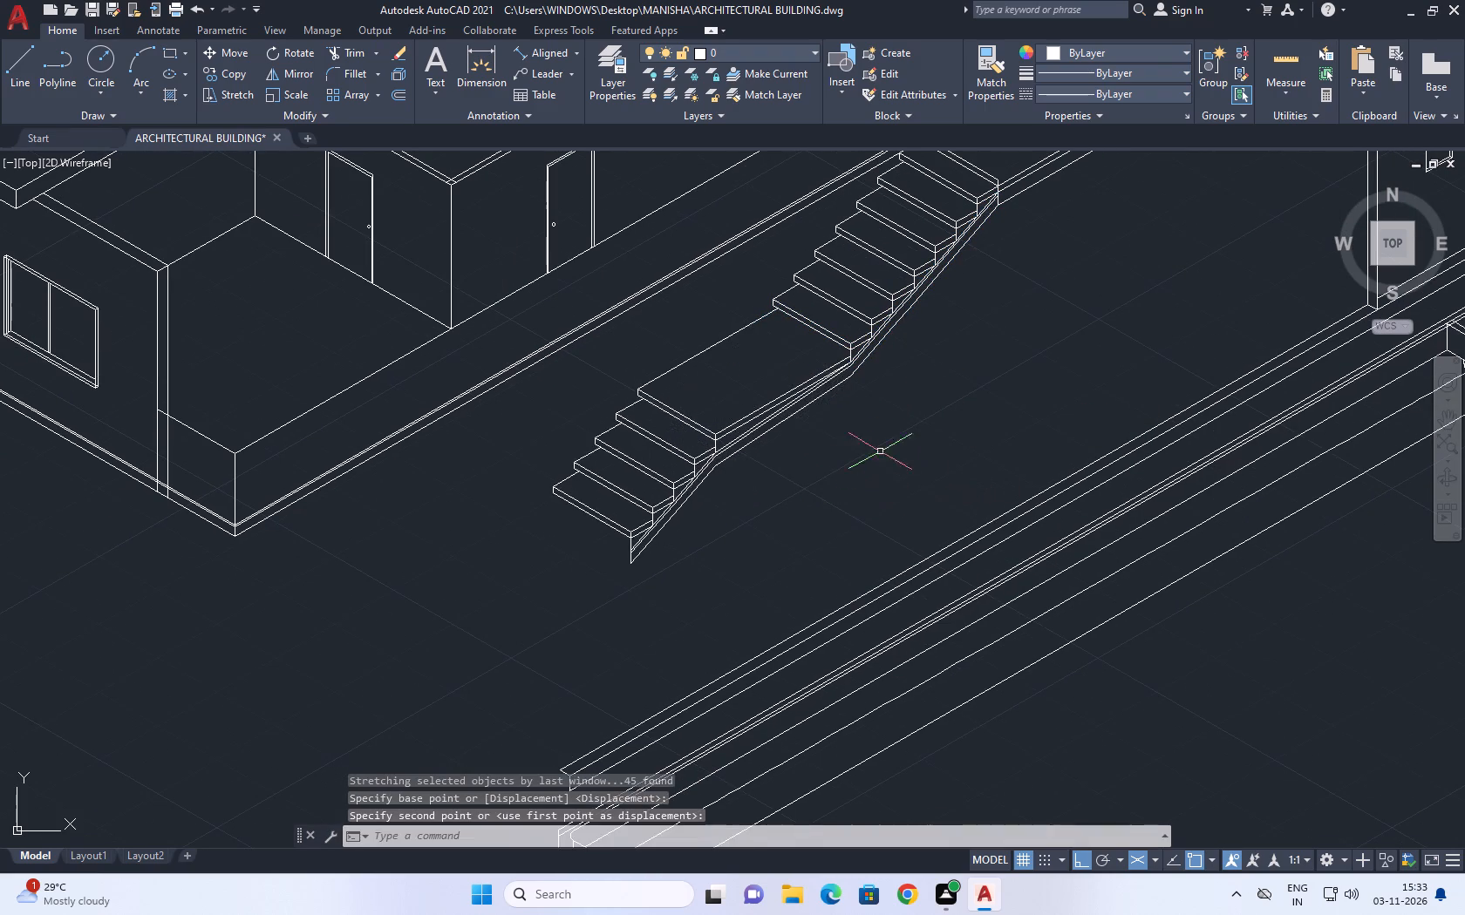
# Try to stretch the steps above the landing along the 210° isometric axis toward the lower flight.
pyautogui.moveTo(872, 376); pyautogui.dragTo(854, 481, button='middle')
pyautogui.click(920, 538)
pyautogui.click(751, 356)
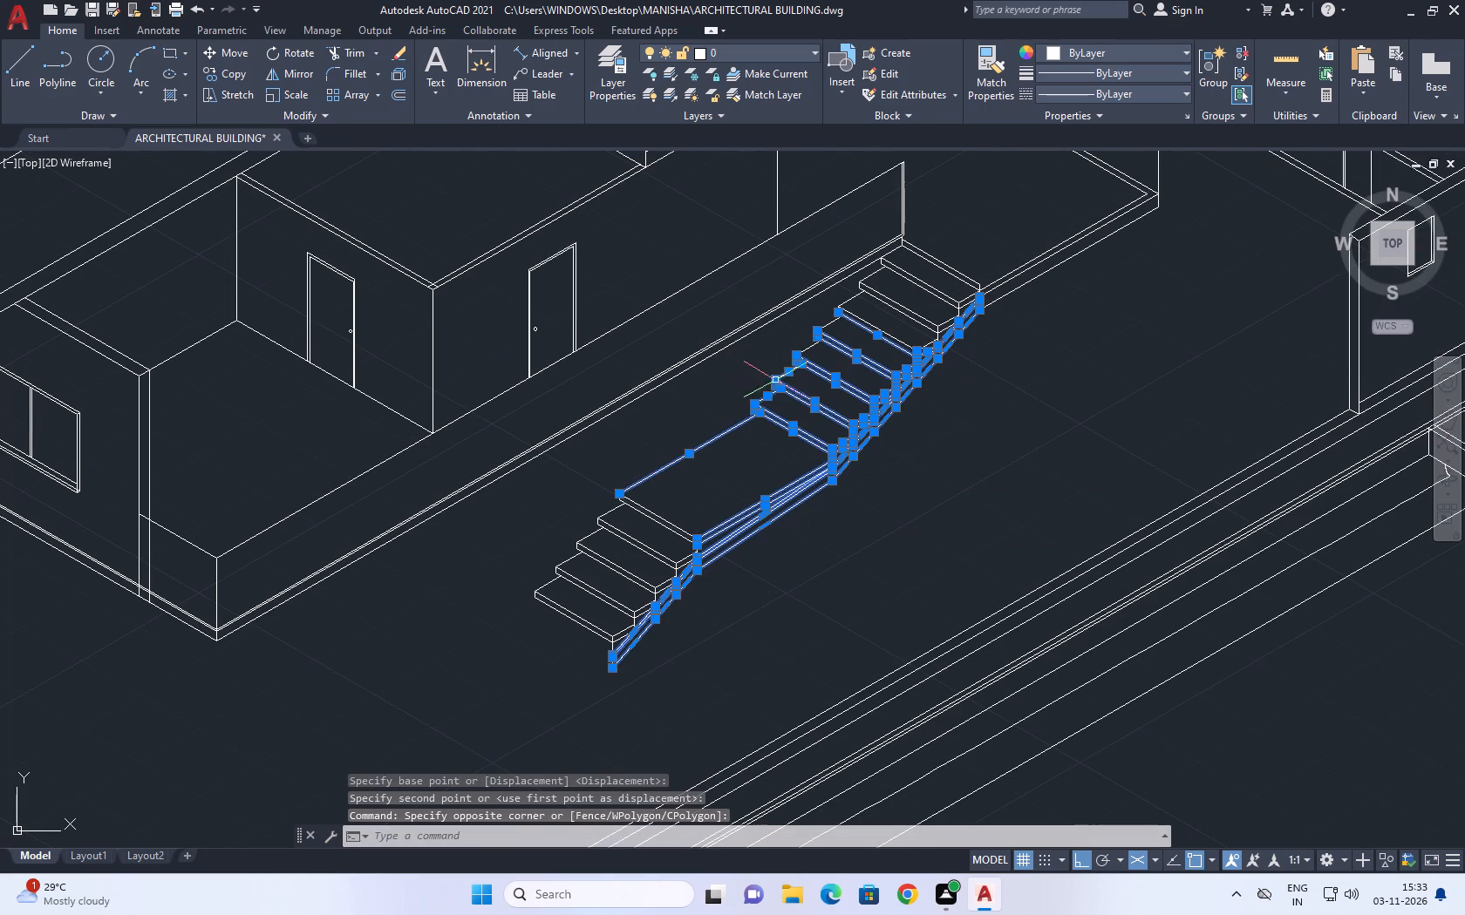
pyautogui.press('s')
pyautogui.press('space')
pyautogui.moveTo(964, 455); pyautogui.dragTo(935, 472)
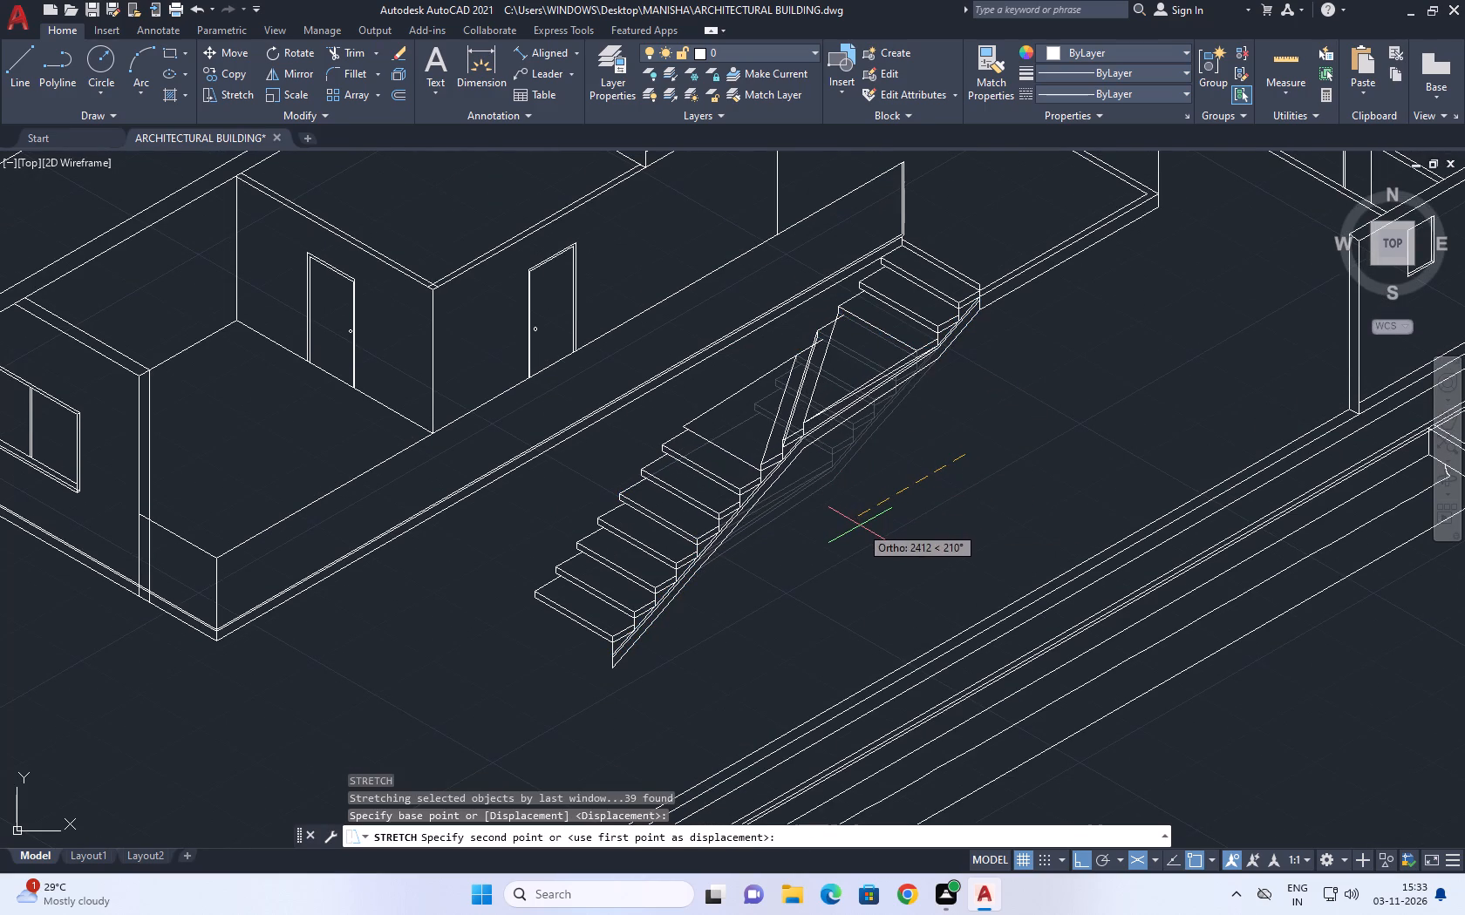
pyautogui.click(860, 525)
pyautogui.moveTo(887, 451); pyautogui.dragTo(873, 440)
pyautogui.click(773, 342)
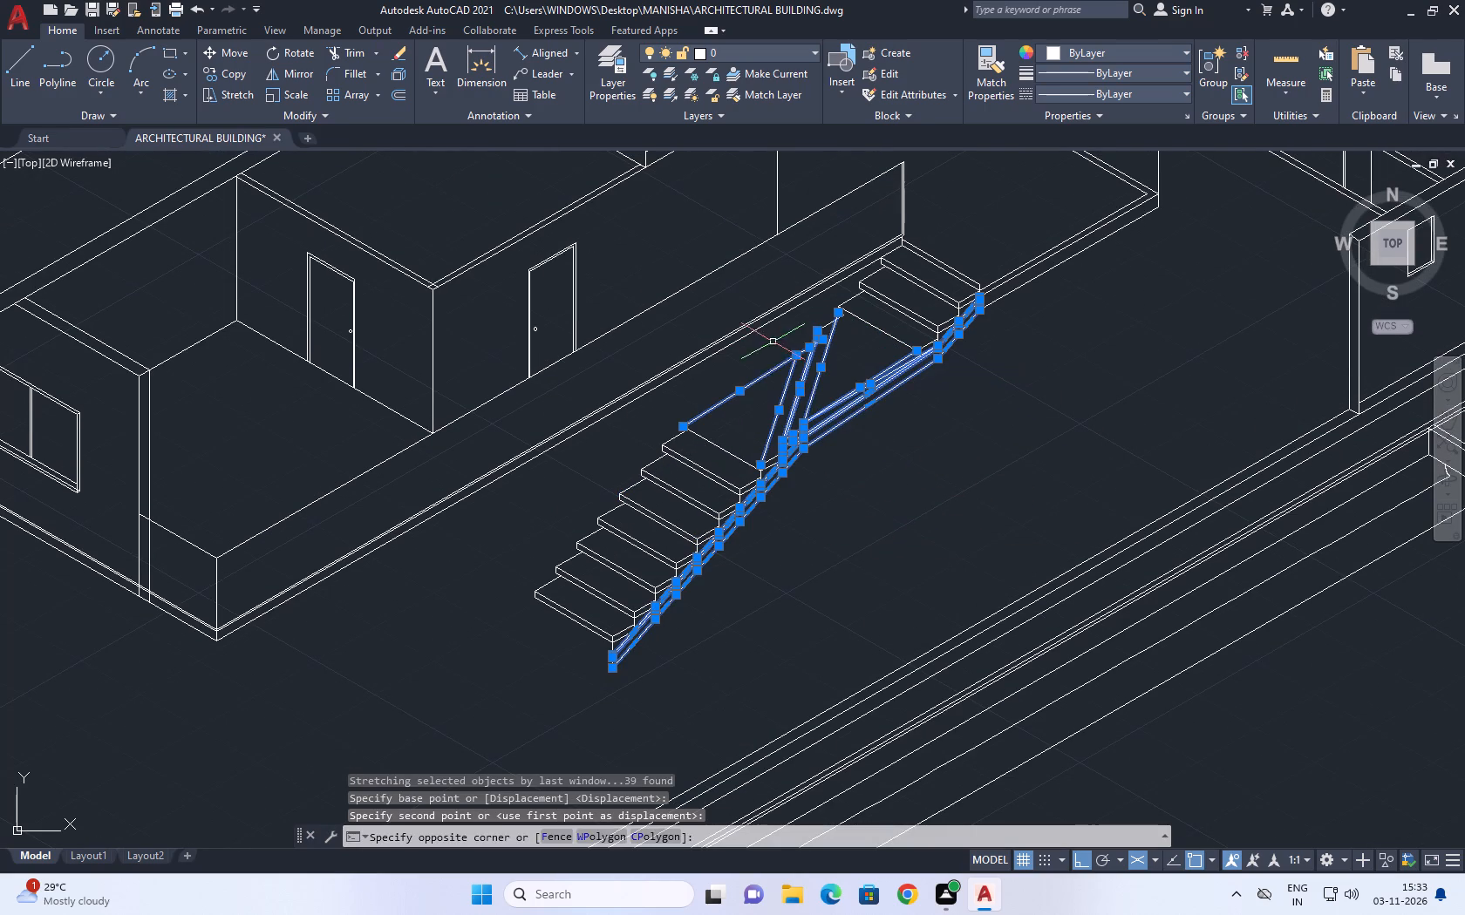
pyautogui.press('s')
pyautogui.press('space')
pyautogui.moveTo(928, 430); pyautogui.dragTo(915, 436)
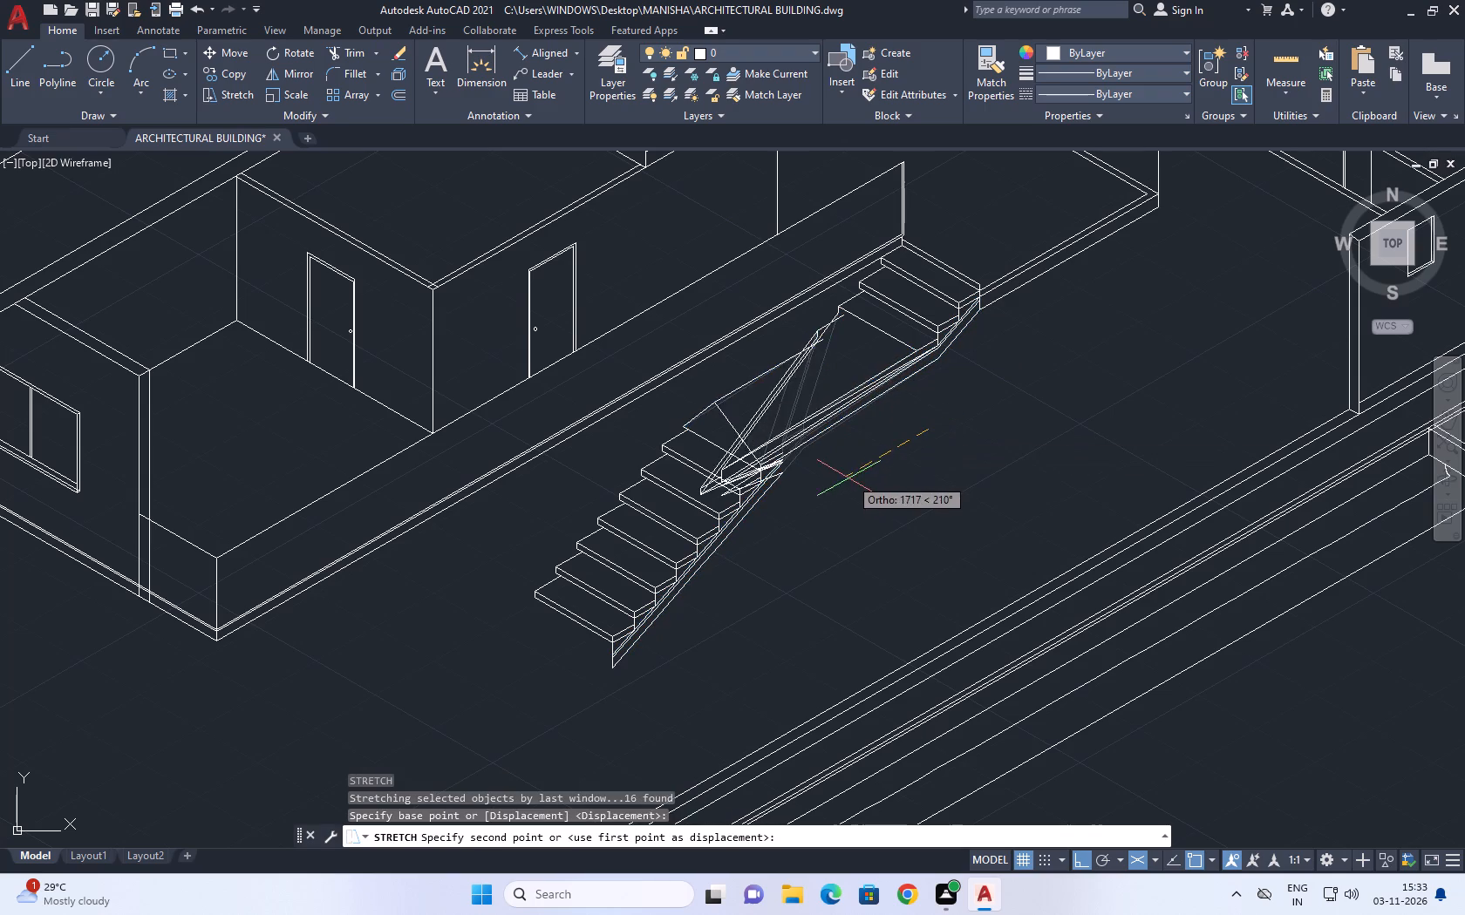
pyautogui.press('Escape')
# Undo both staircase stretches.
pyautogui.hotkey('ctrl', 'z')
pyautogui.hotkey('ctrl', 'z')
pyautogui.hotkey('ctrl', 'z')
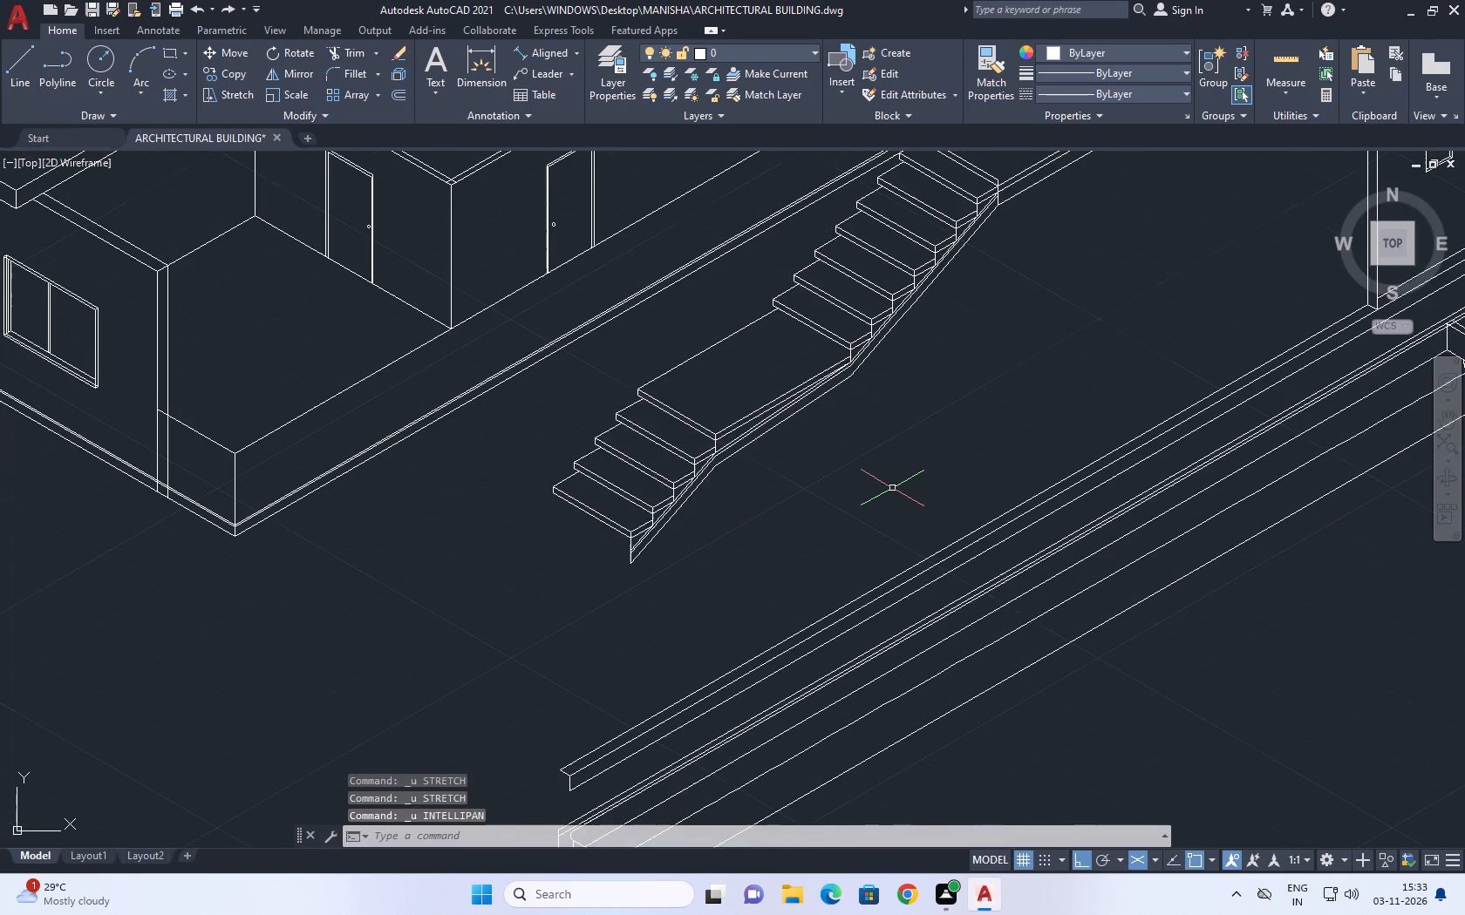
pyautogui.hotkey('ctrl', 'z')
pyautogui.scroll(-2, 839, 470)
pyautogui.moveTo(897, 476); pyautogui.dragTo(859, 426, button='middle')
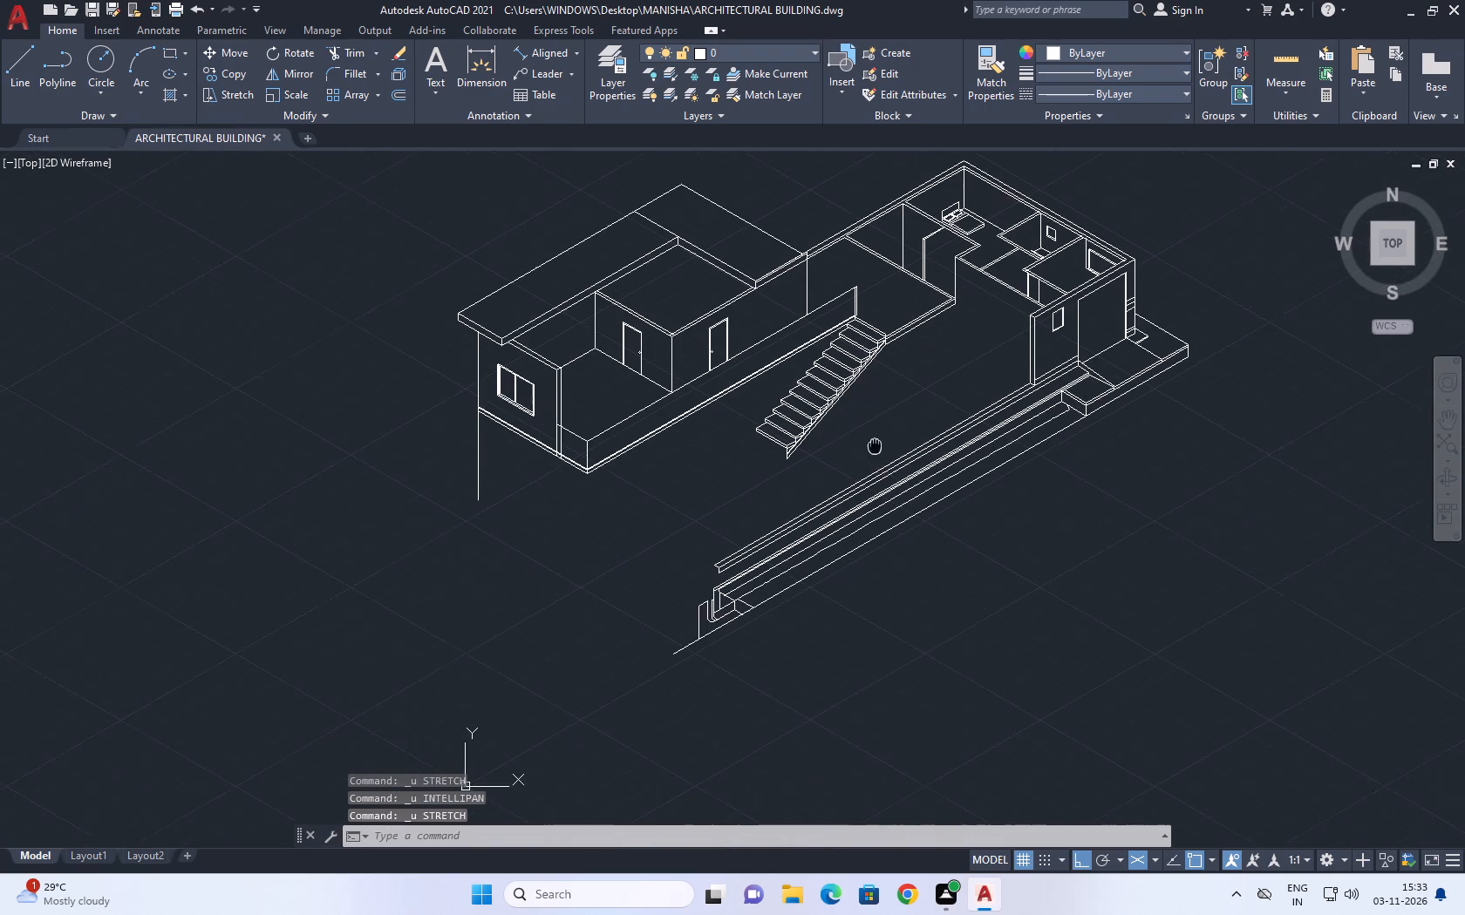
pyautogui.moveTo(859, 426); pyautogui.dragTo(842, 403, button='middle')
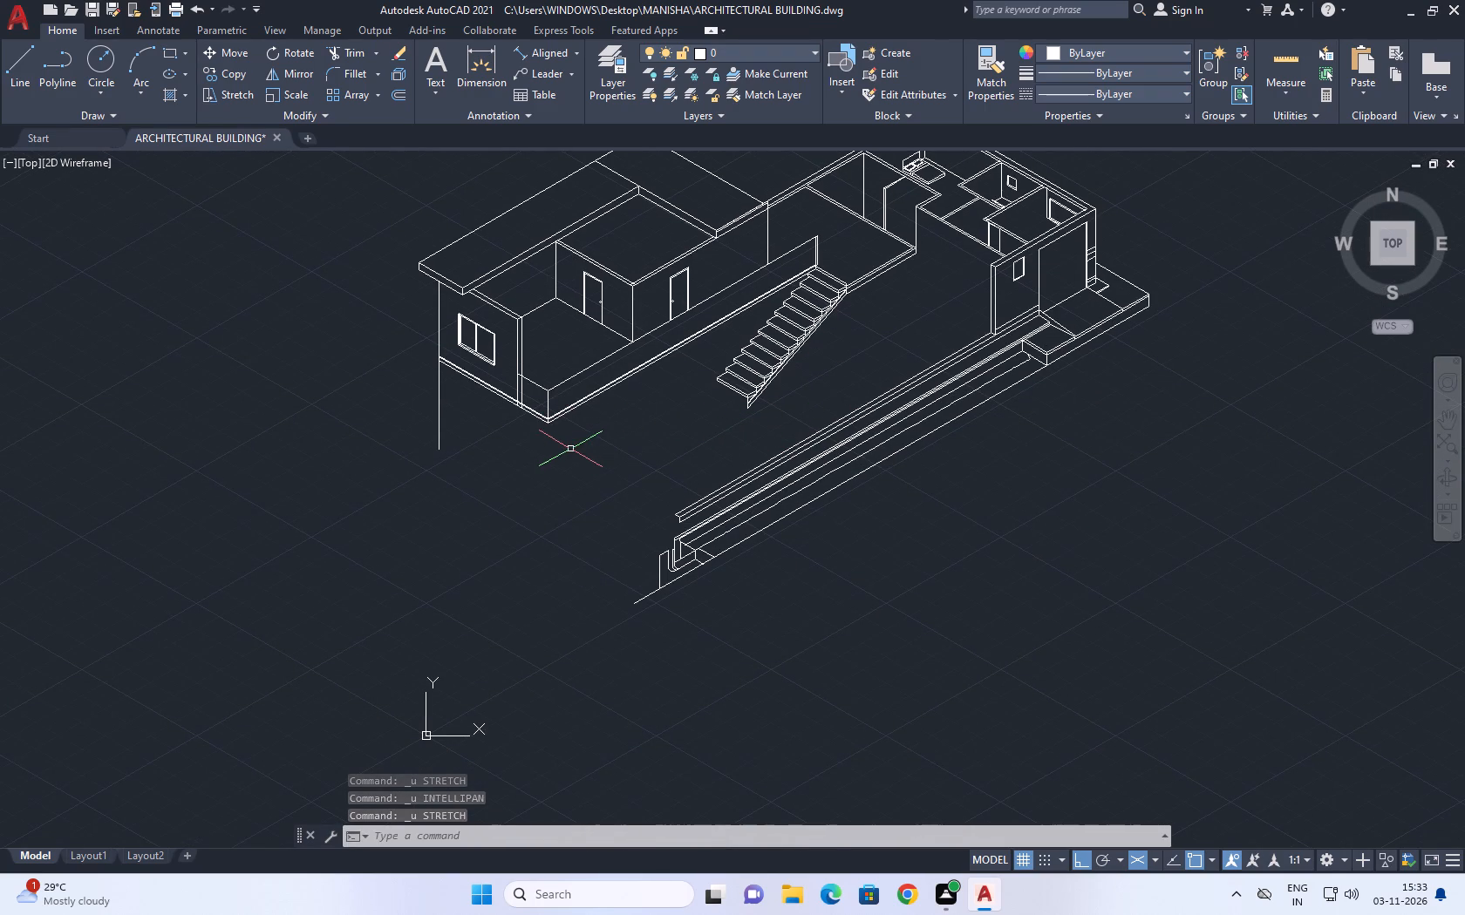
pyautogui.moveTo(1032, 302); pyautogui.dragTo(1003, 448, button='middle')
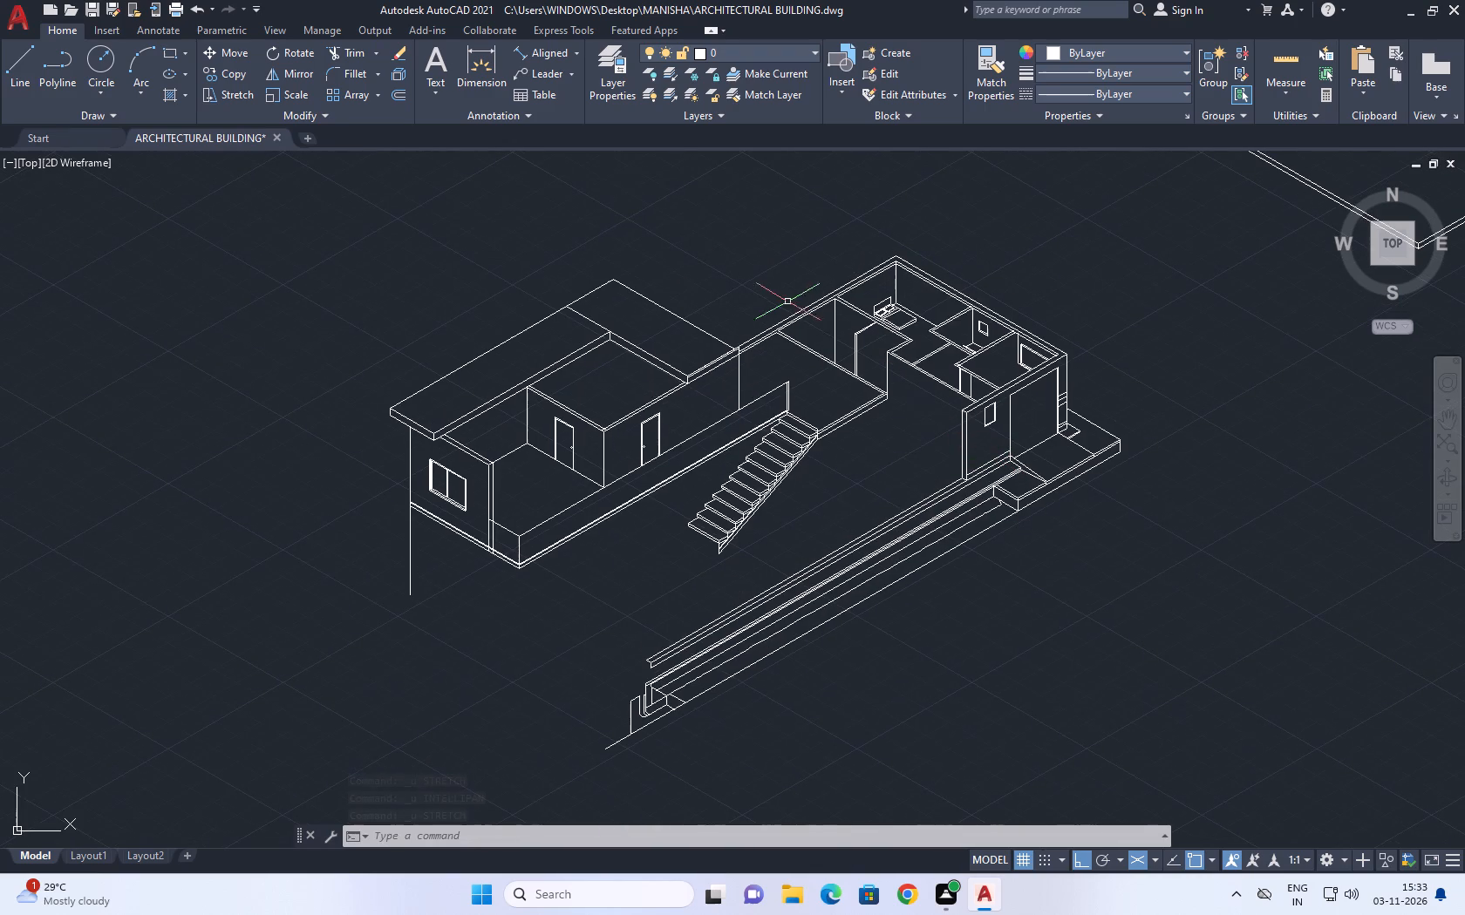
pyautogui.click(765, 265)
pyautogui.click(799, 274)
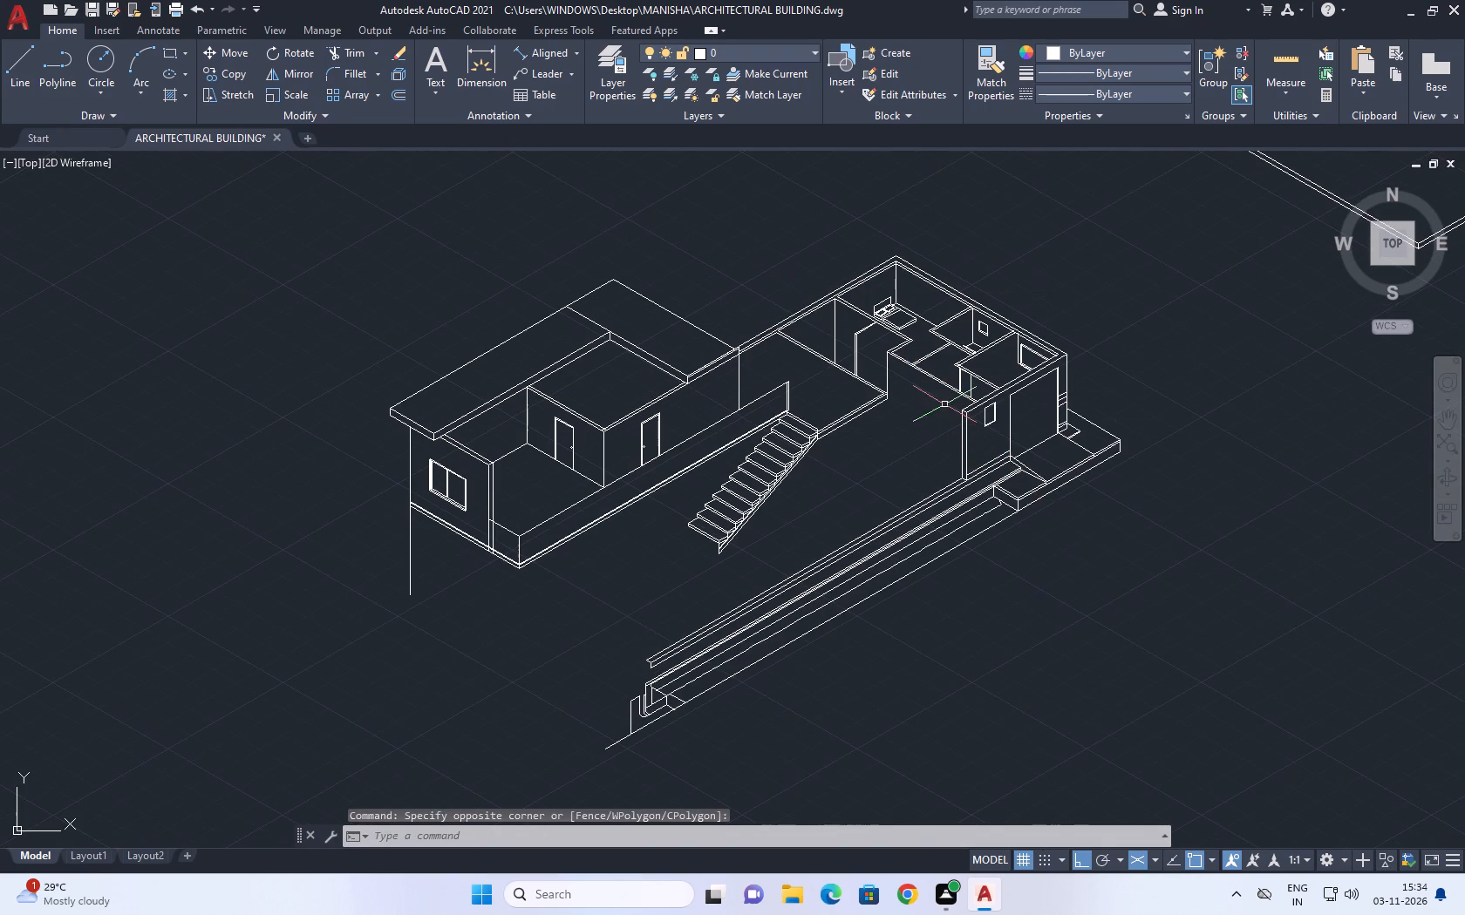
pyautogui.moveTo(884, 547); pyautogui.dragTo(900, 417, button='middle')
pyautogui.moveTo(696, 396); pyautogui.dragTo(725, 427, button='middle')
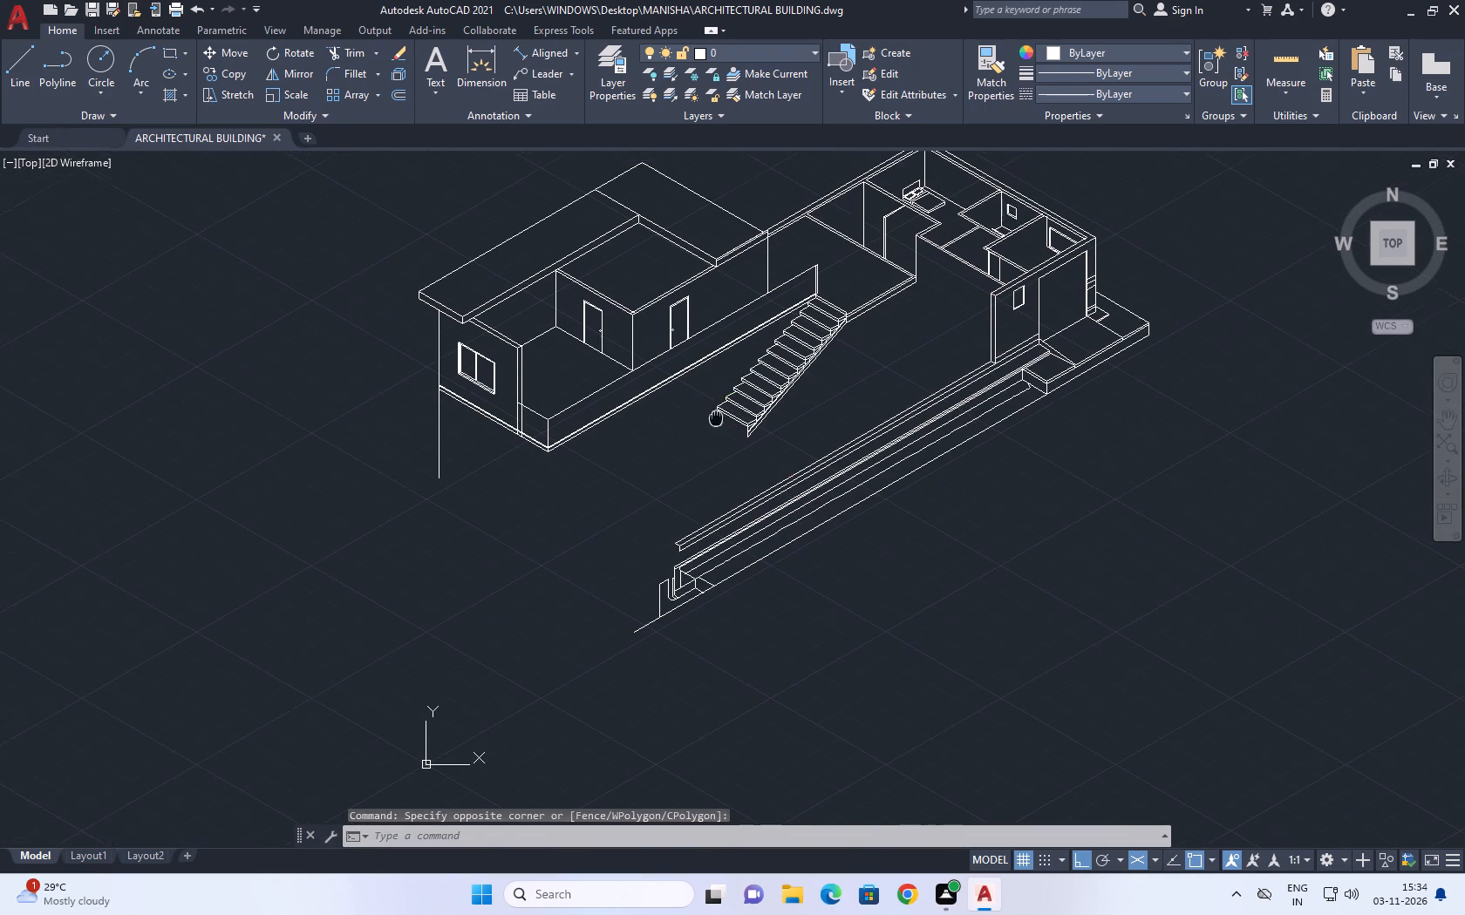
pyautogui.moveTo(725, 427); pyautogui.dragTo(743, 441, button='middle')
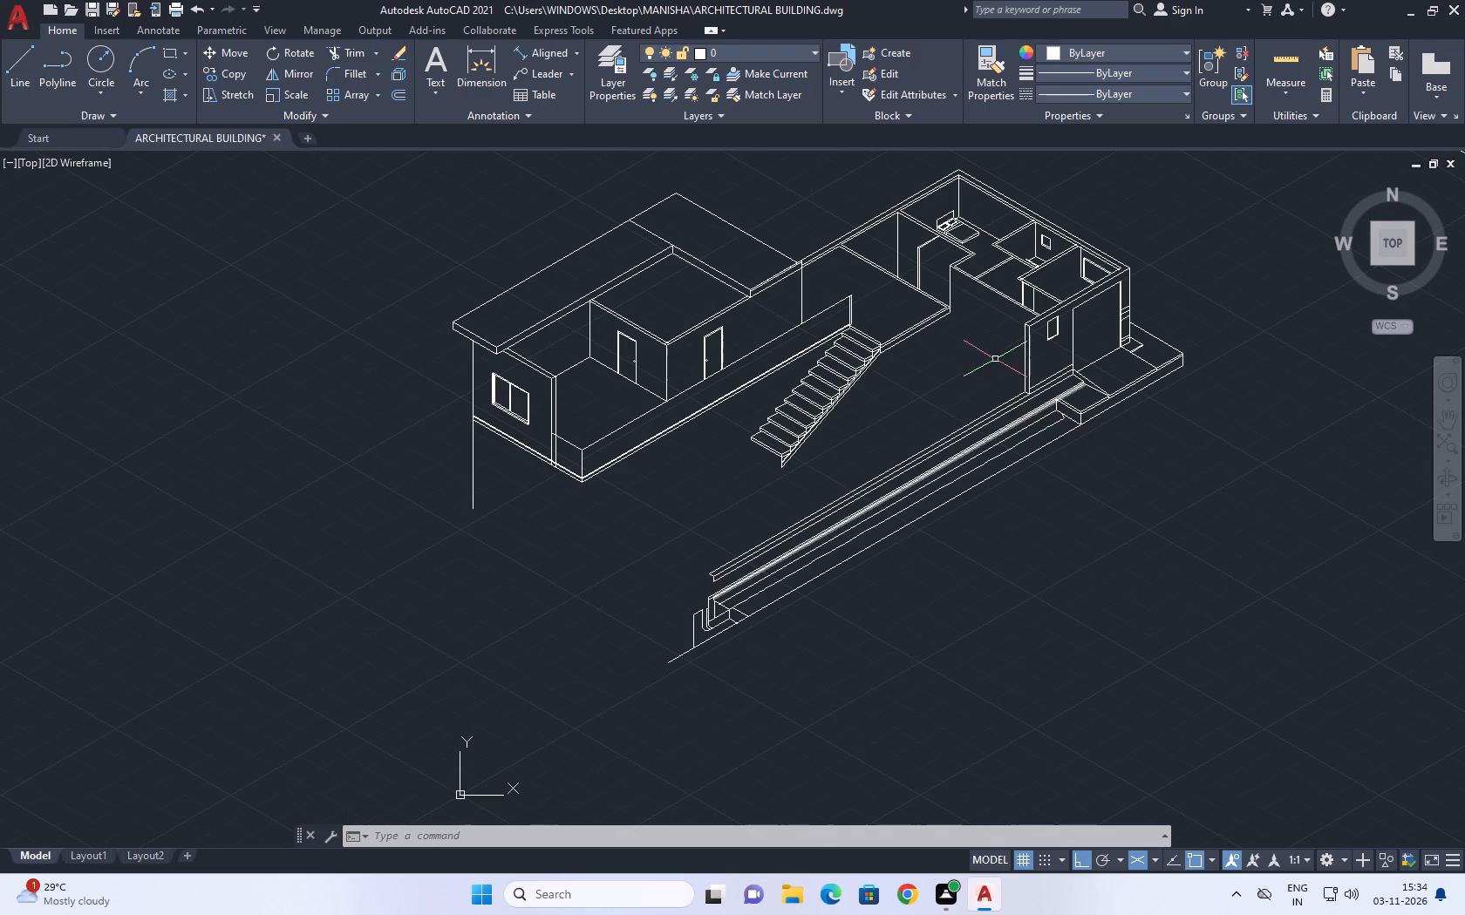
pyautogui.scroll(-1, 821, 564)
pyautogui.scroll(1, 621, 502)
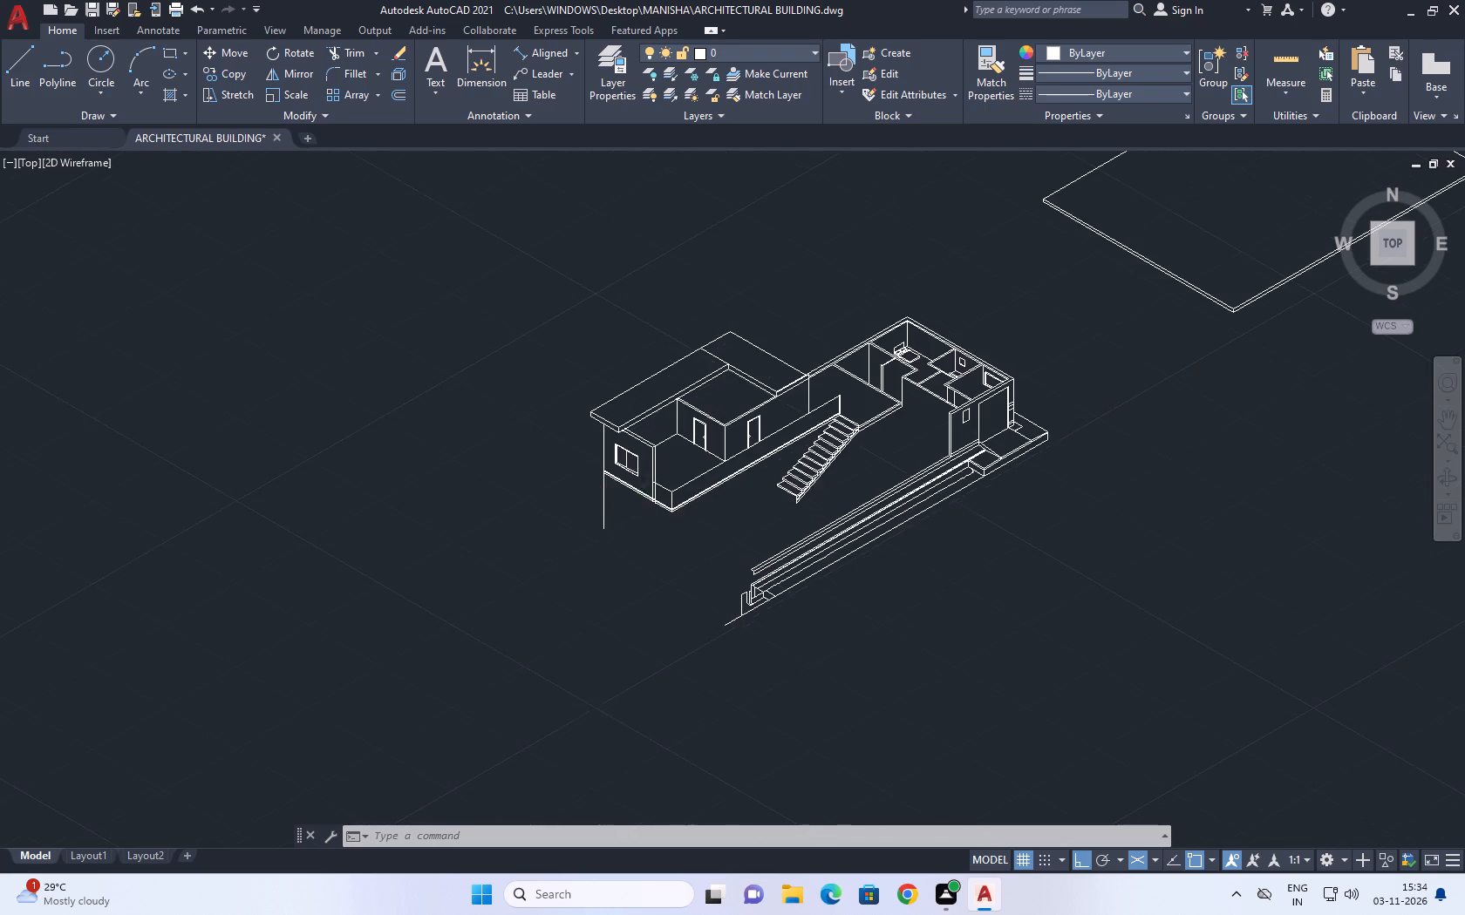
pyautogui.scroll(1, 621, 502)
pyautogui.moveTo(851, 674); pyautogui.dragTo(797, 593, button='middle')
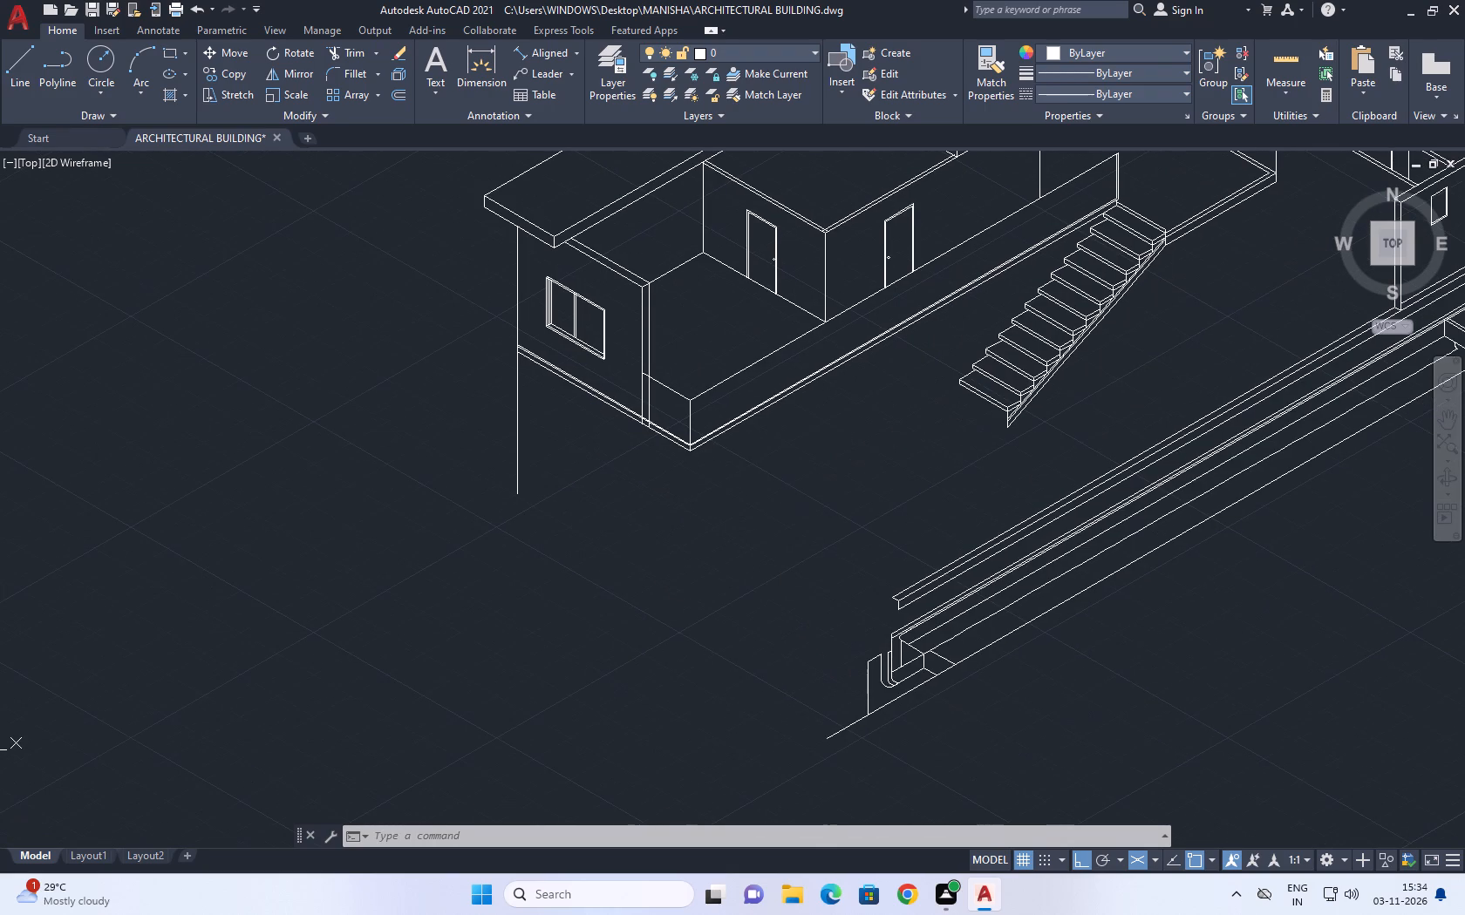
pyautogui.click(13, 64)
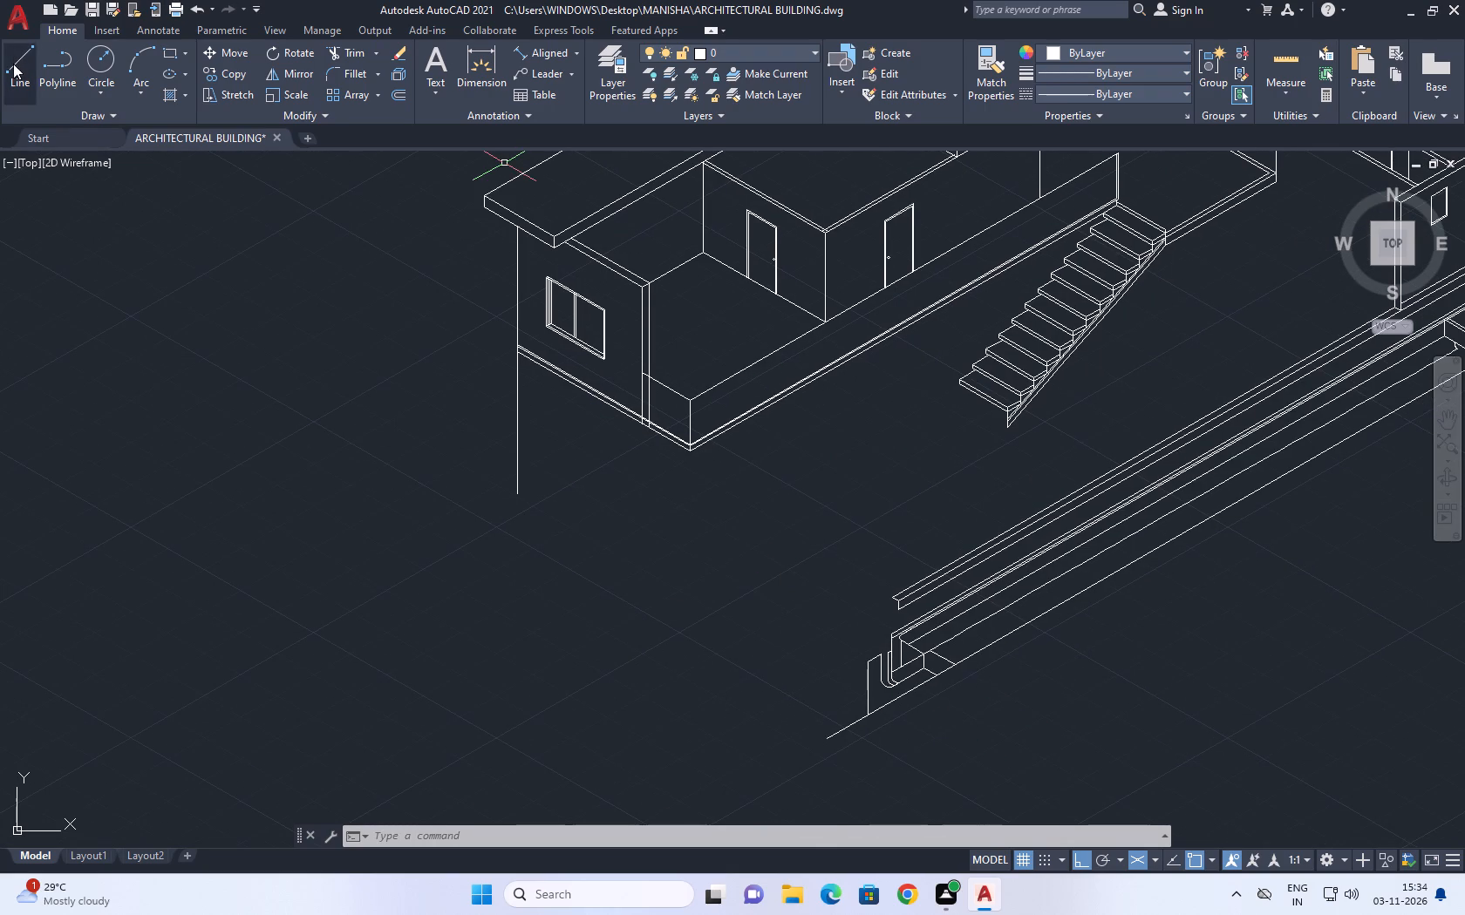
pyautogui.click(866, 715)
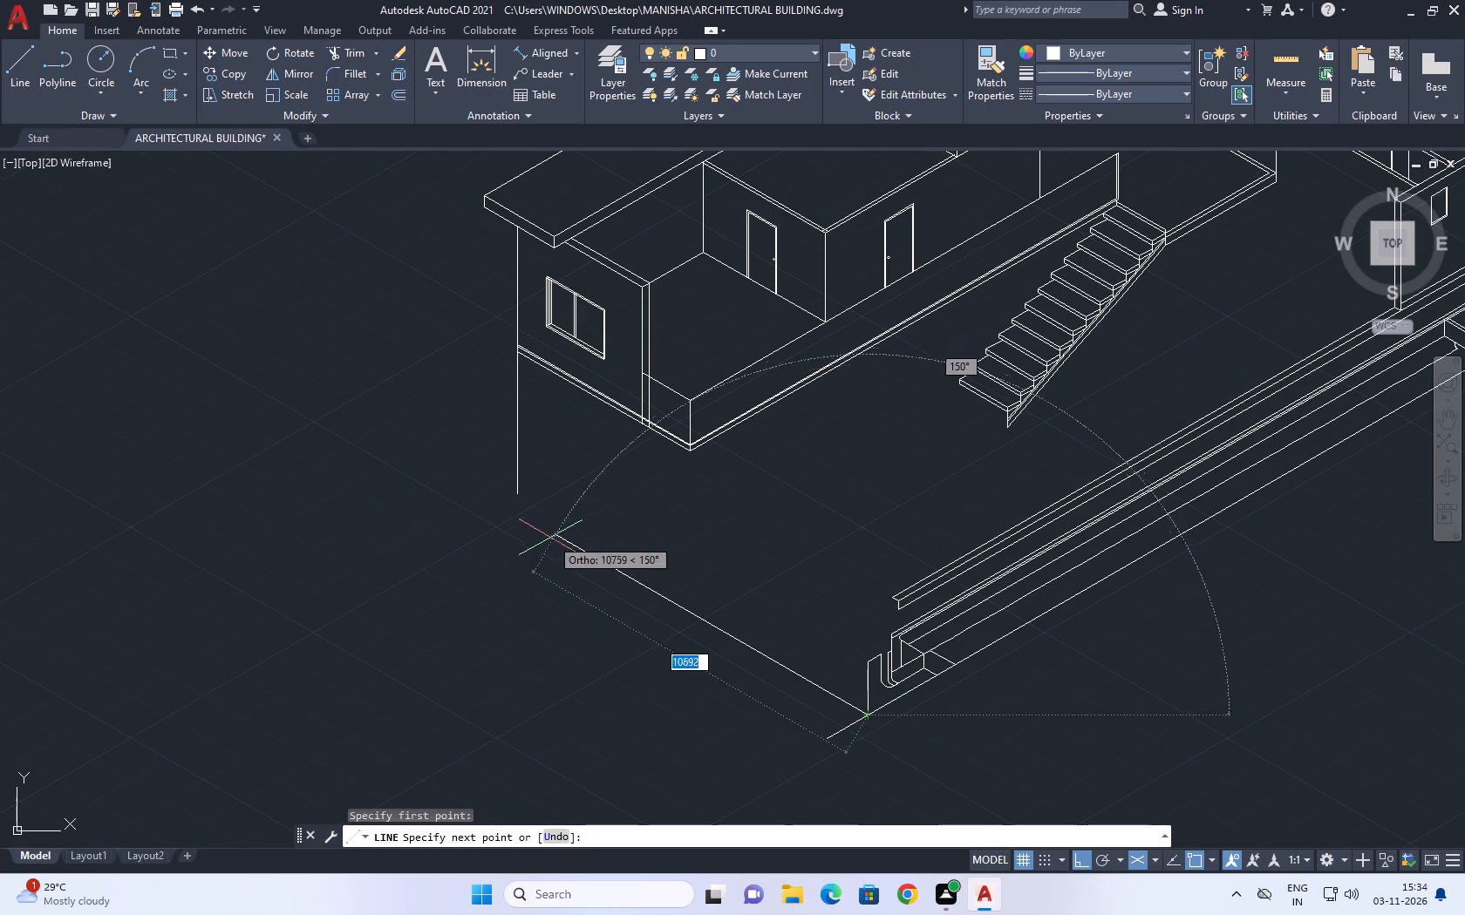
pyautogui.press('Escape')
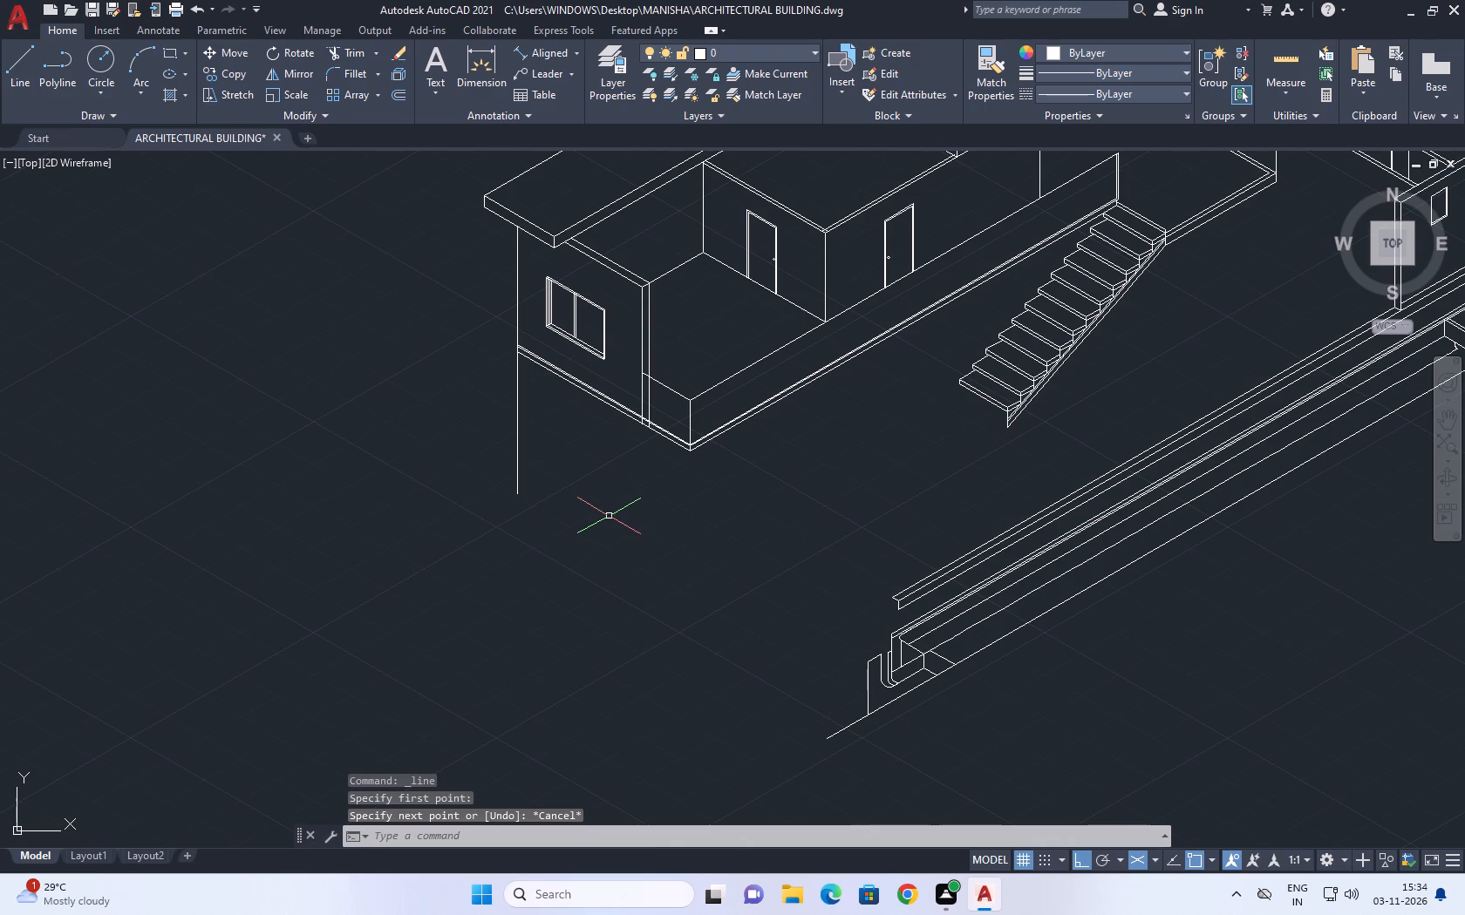
# Draw a line about 21020 long from the lower end of the vertical wall line along the 330° isometric axis, past the ramp's end.
pyautogui.moveTo(685, 440); pyautogui.dragTo(709, 484, button='middle')
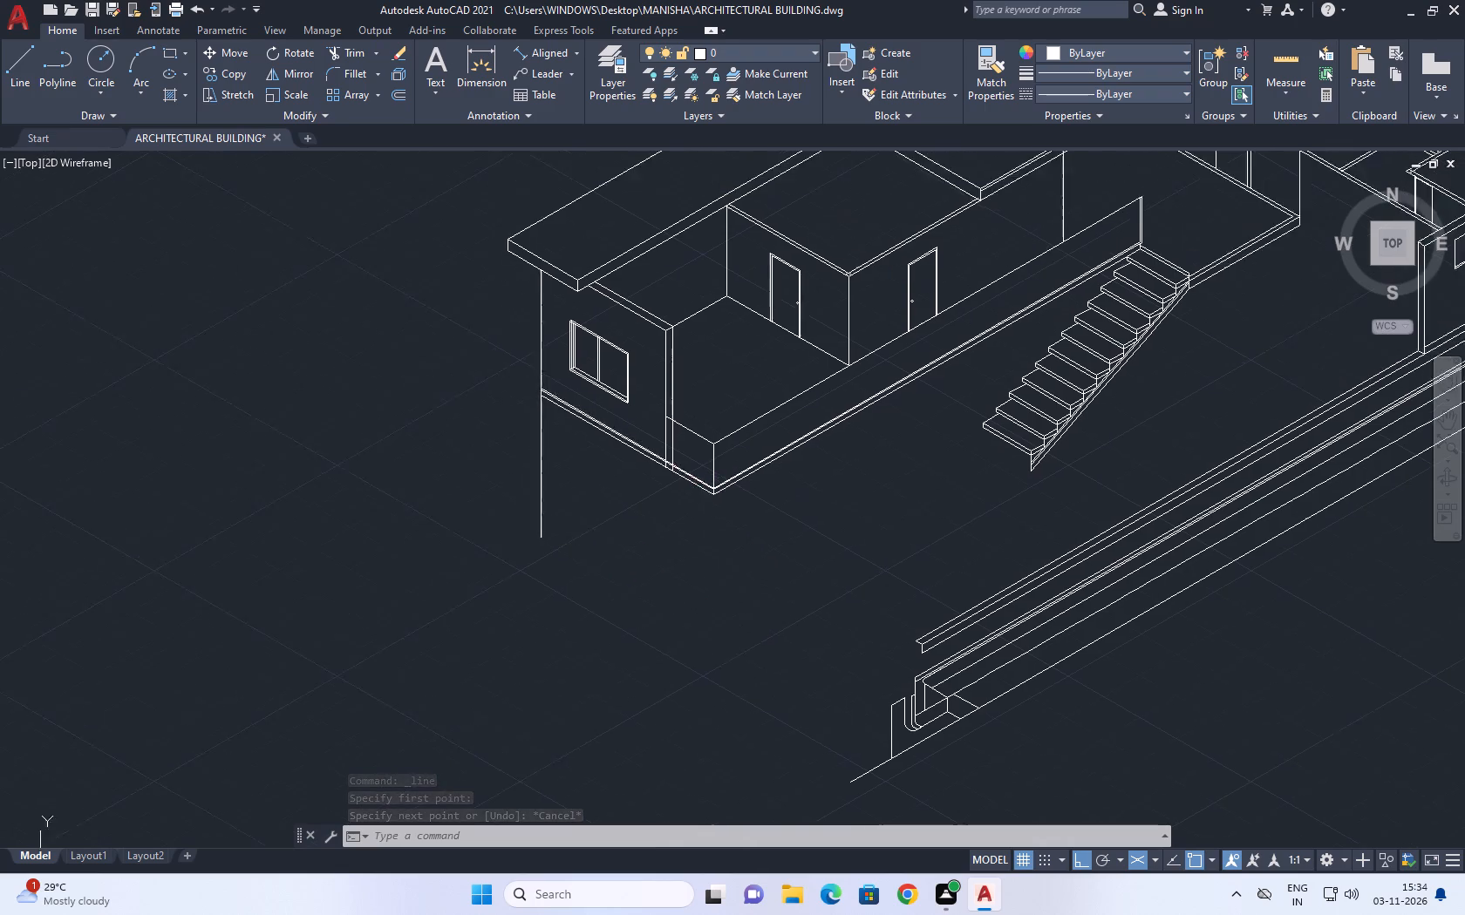
pyautogui.scroll(-1, 707, 513)
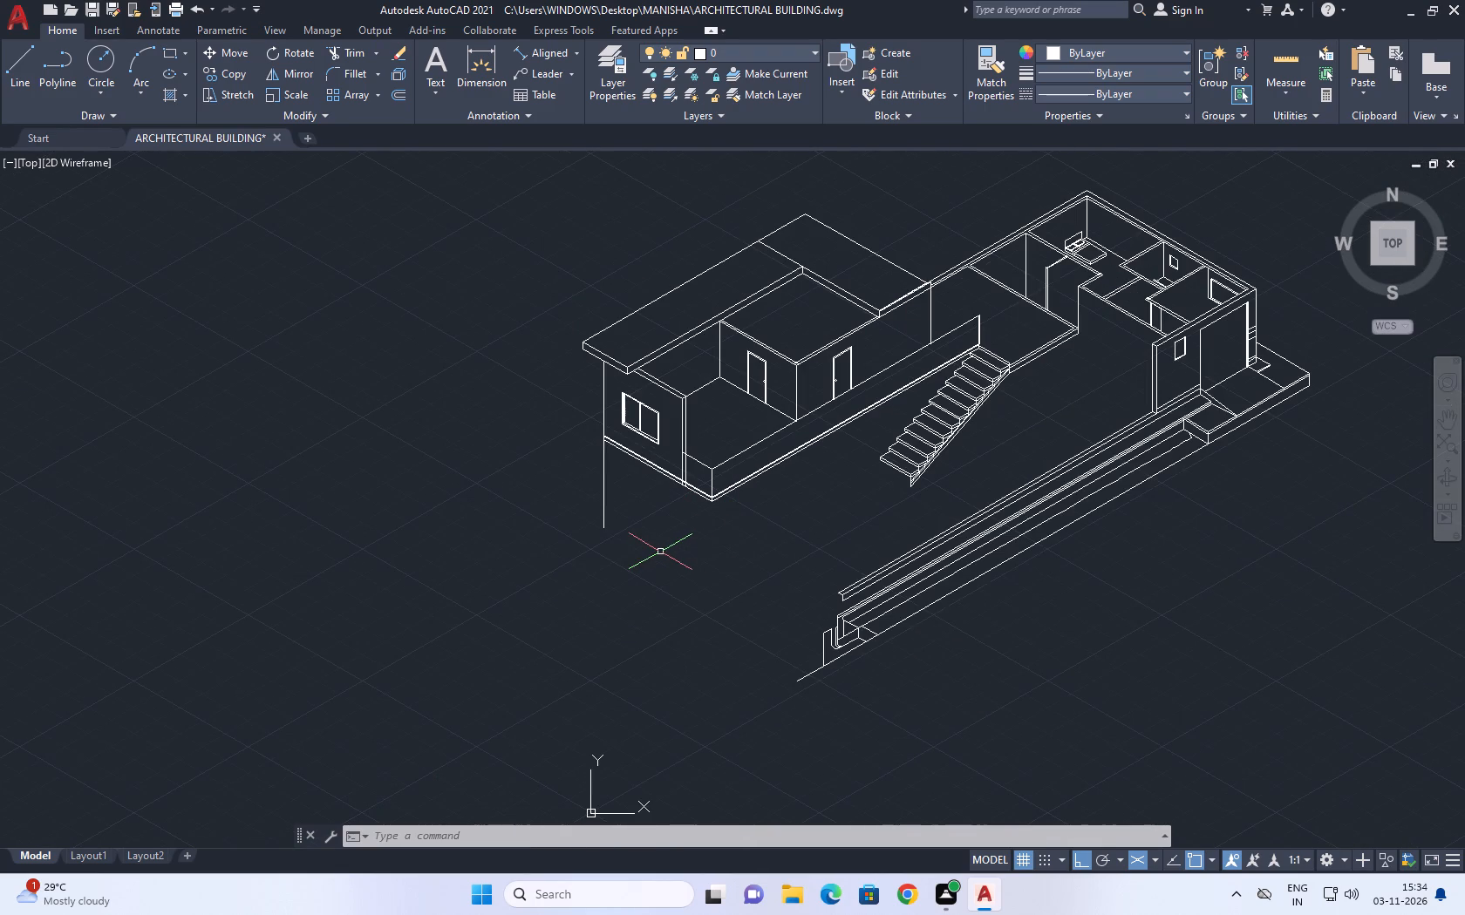
pyautogui.scroll(2, 594, 529)
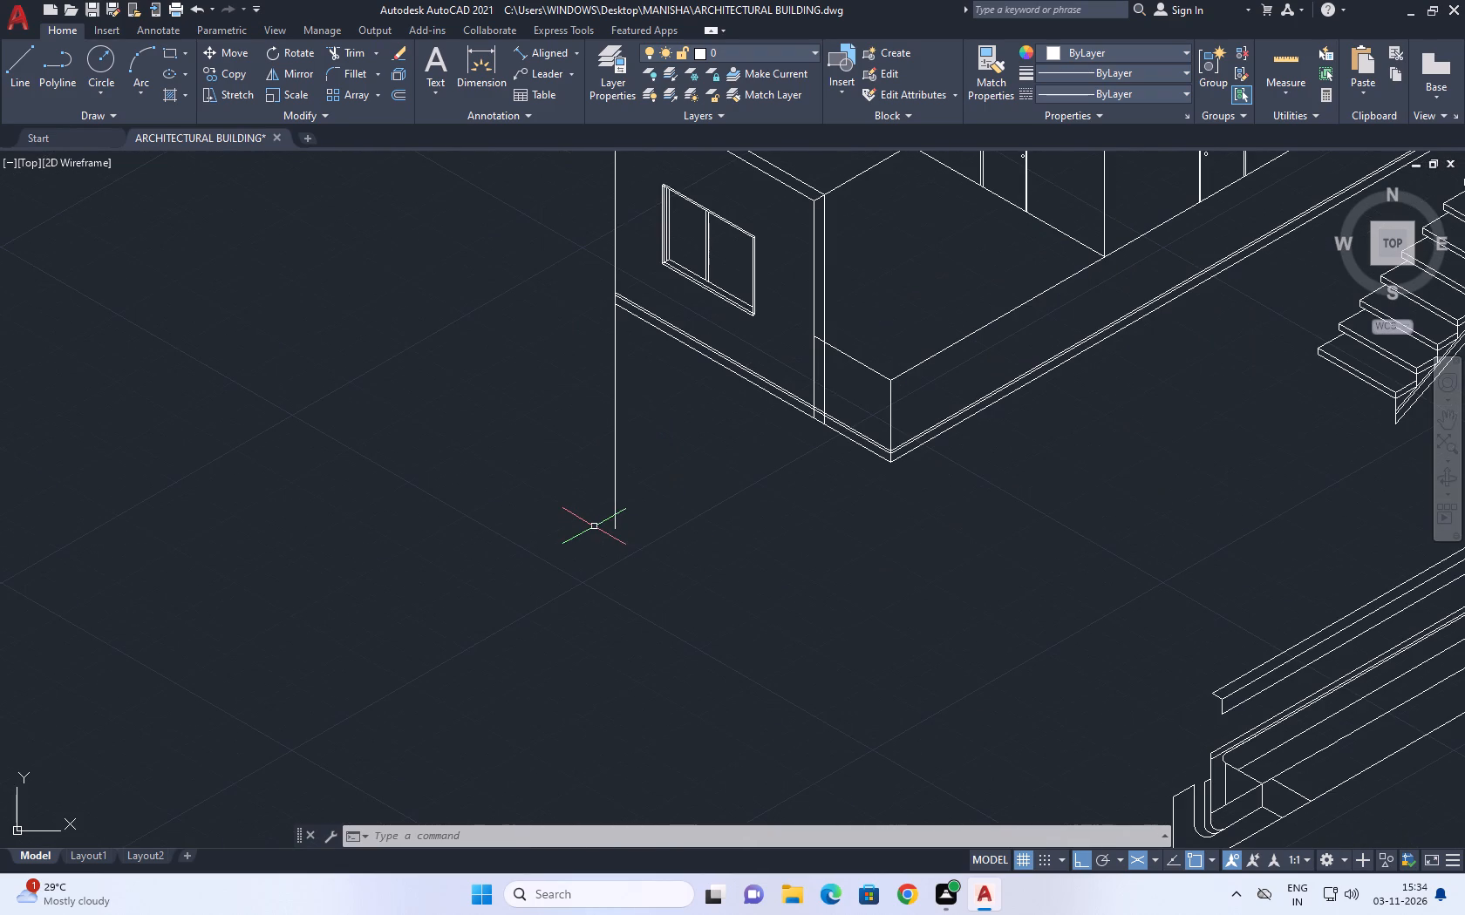
pyautogui.write('l')
pyautogui.press('space')
pyautogui.click(610, 531)
pyautogui.scroll(-4, 633, 521)
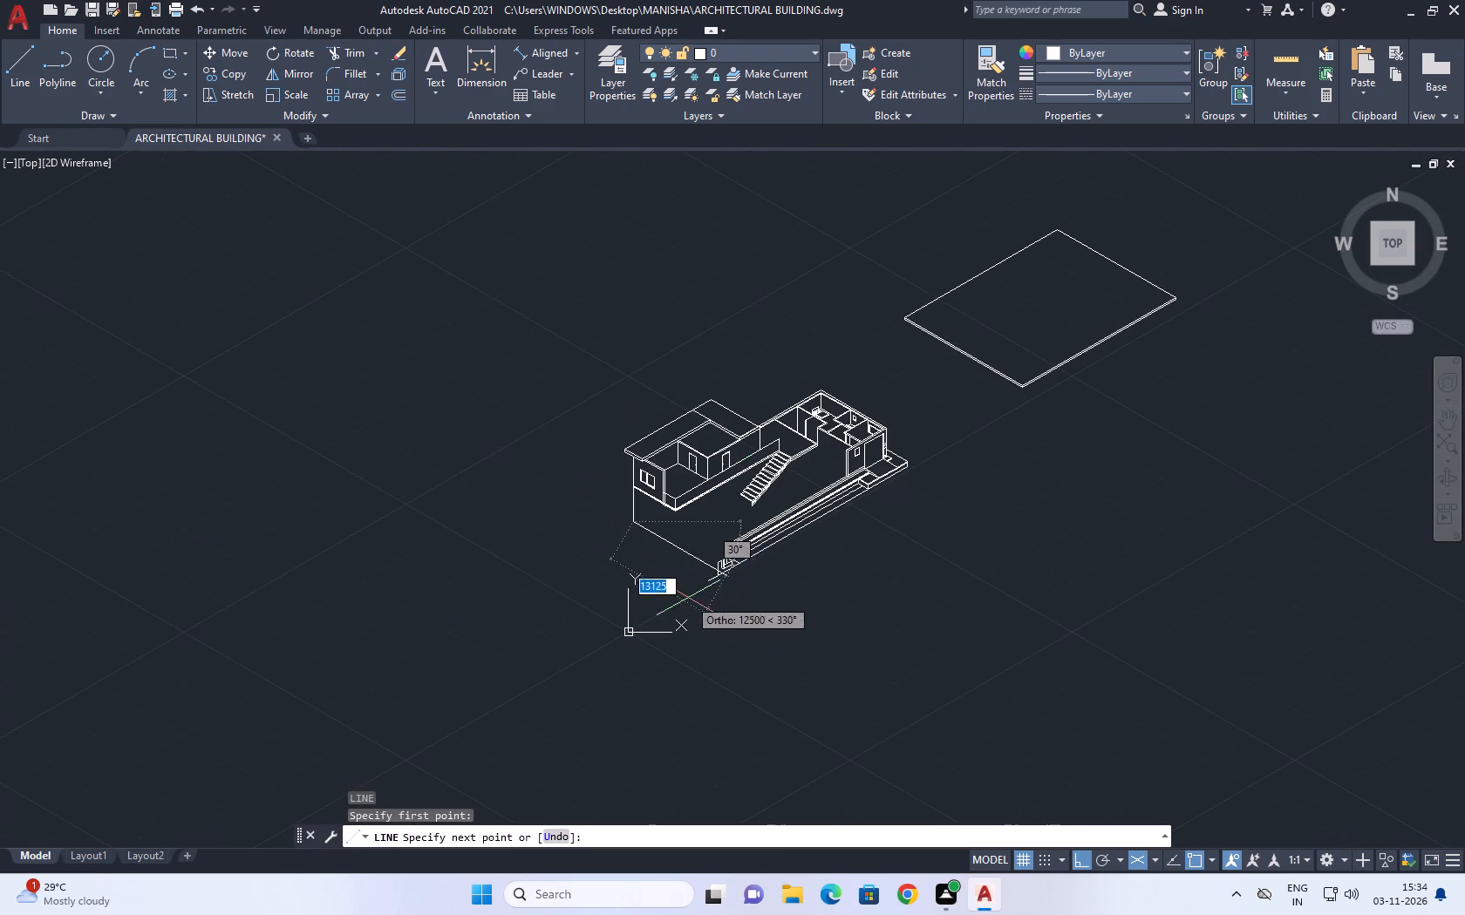
pyautogui.click(766, 618)
pyautogui.scroll(2, 676, 558)
pyautogui.press('Escape')
pyautogui.scroll(2, 828, 602)
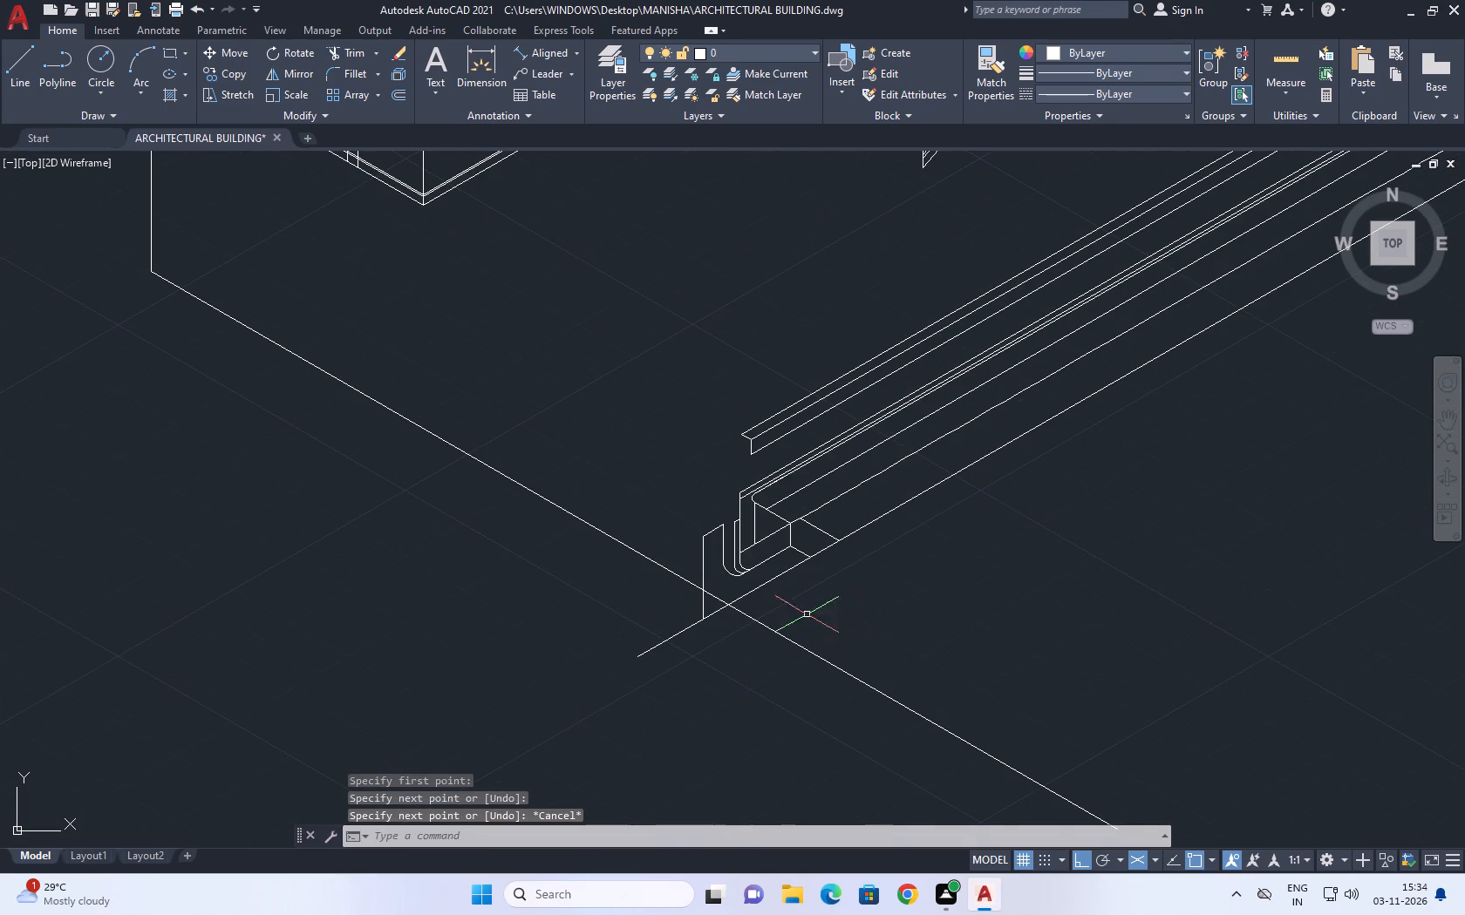
# Shorten the new line by stretching its far end back to just before the ramp's end wall.
pyautogui.moveTo(891, 629); pyautogui.dragTo(881, 629)
pyautogui.click(747, 693)
pyautogui.moveTo(901, 685); pyautogui.dragTo(683, 316, button='middle')
pyautogui.click(902, 462)
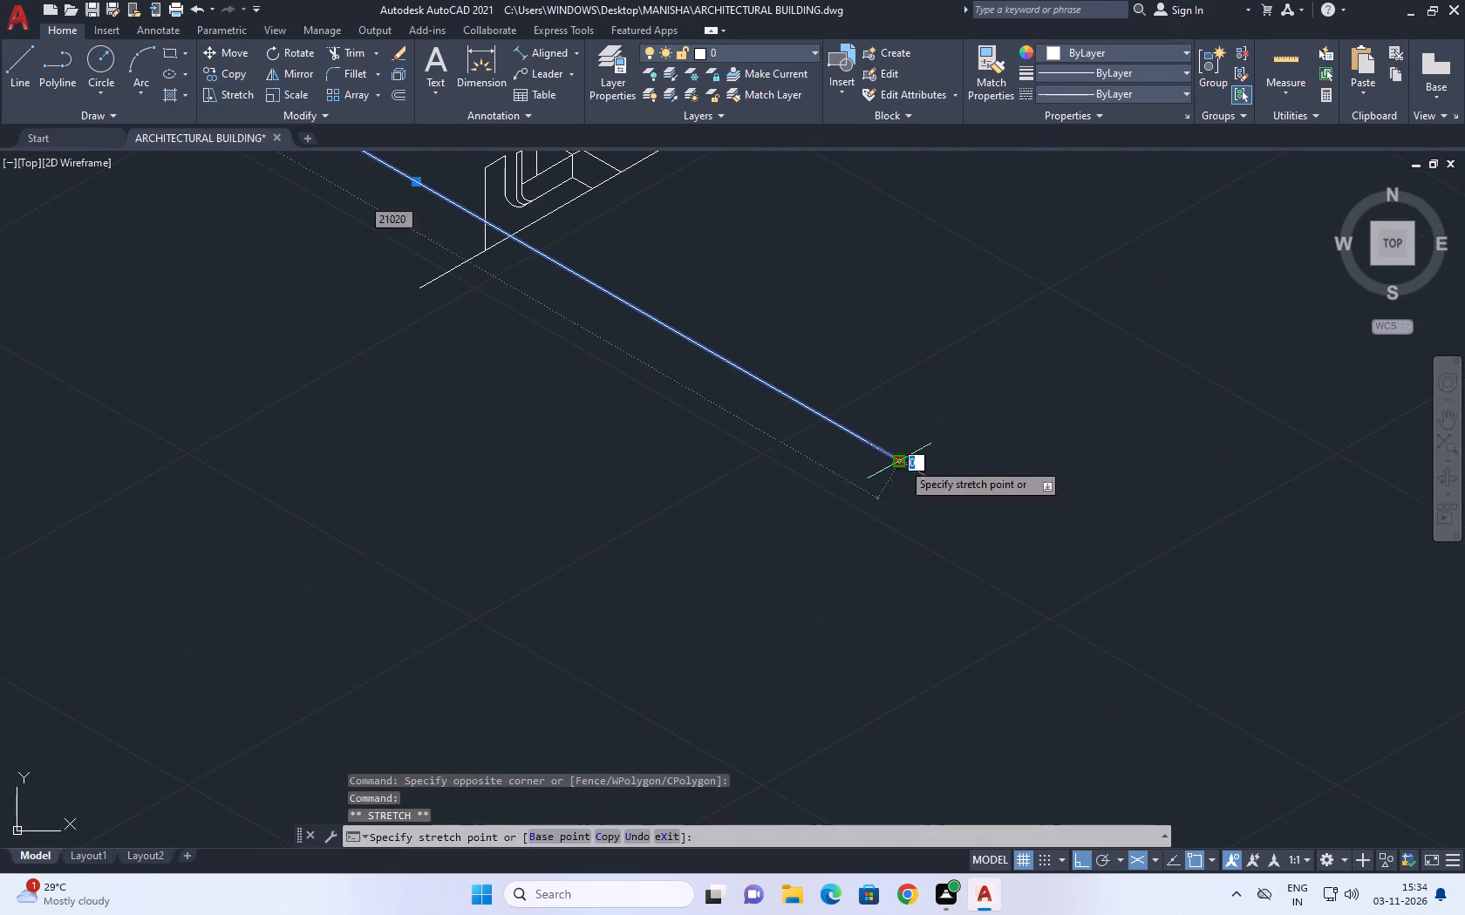
pyautogui.moveTo(724, 395); pyautogui.dragTo(920, 639, button='middle')
pyautogui.scroll(2, 668, 459)
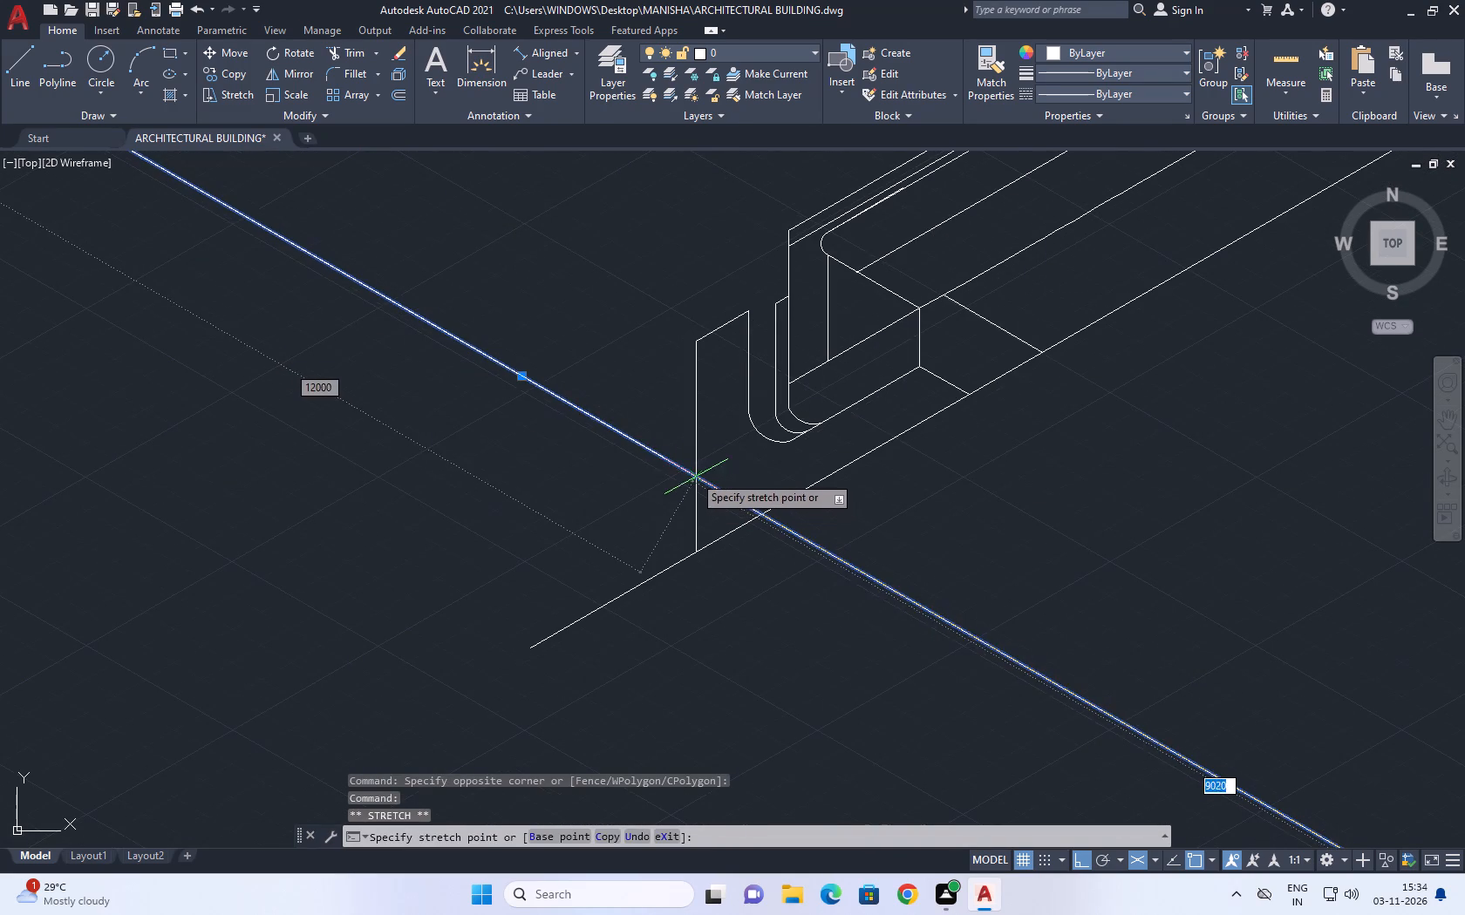
pyautogui.click(616, 430)
pyautogui.scroll(-3, 727, 466)
pyautogui.press('Escape')
pyautogui.scroll(2, 702, 463)
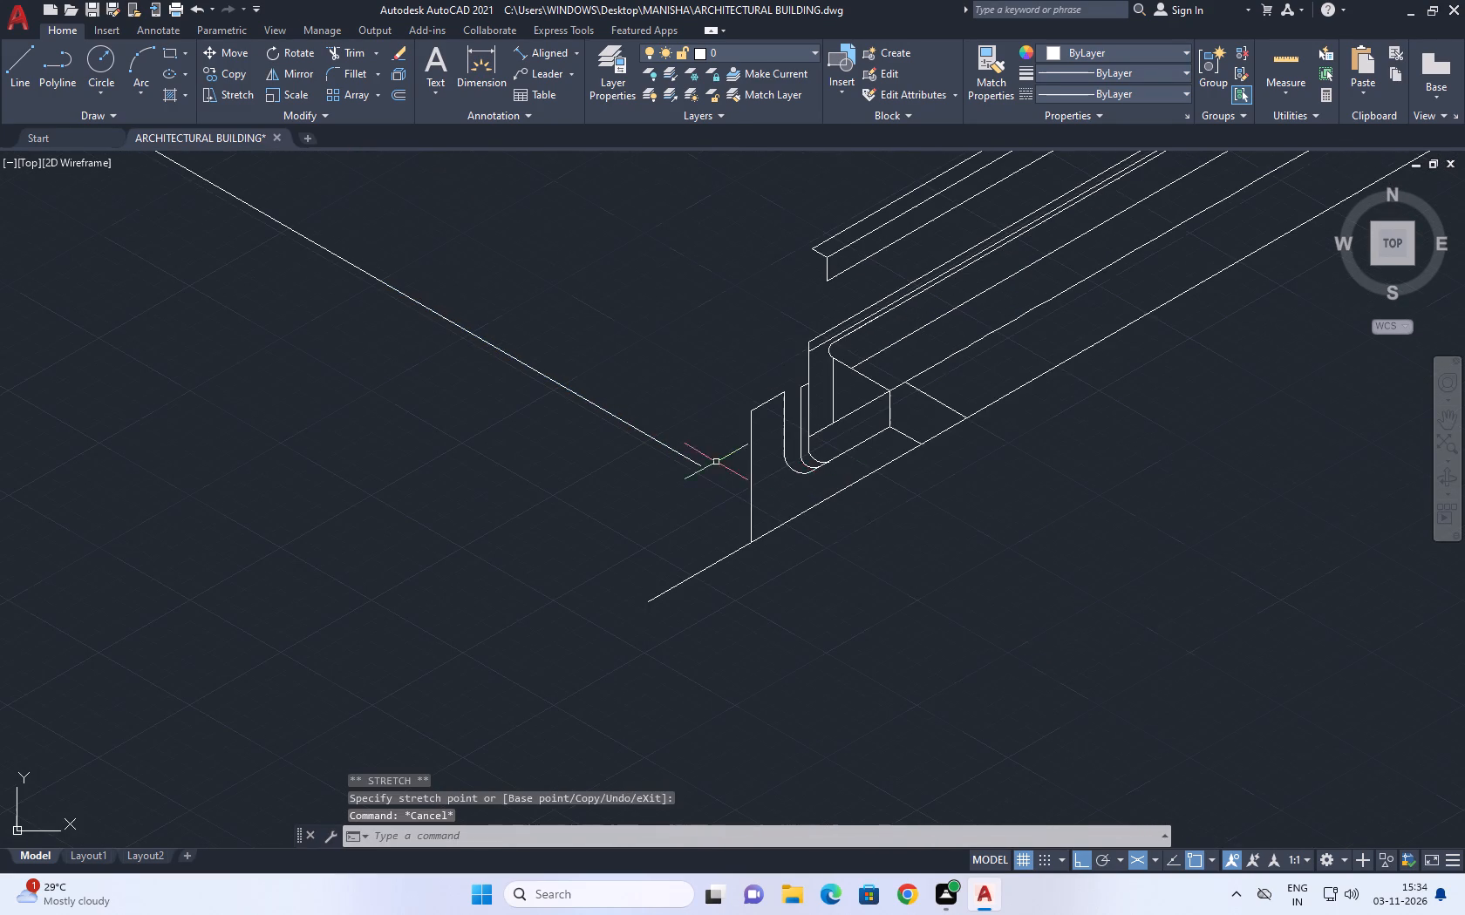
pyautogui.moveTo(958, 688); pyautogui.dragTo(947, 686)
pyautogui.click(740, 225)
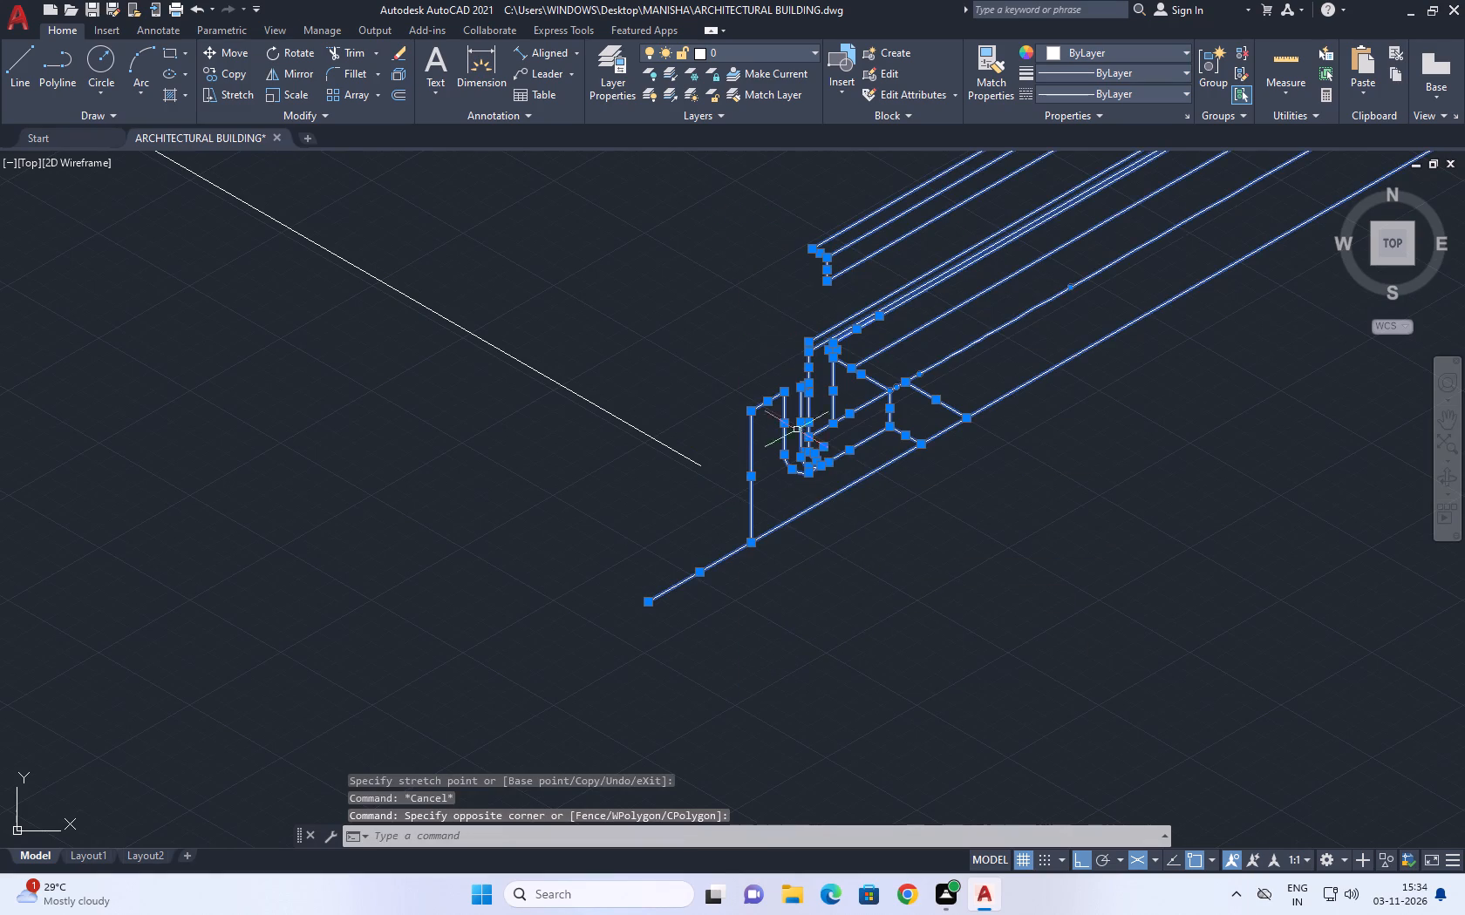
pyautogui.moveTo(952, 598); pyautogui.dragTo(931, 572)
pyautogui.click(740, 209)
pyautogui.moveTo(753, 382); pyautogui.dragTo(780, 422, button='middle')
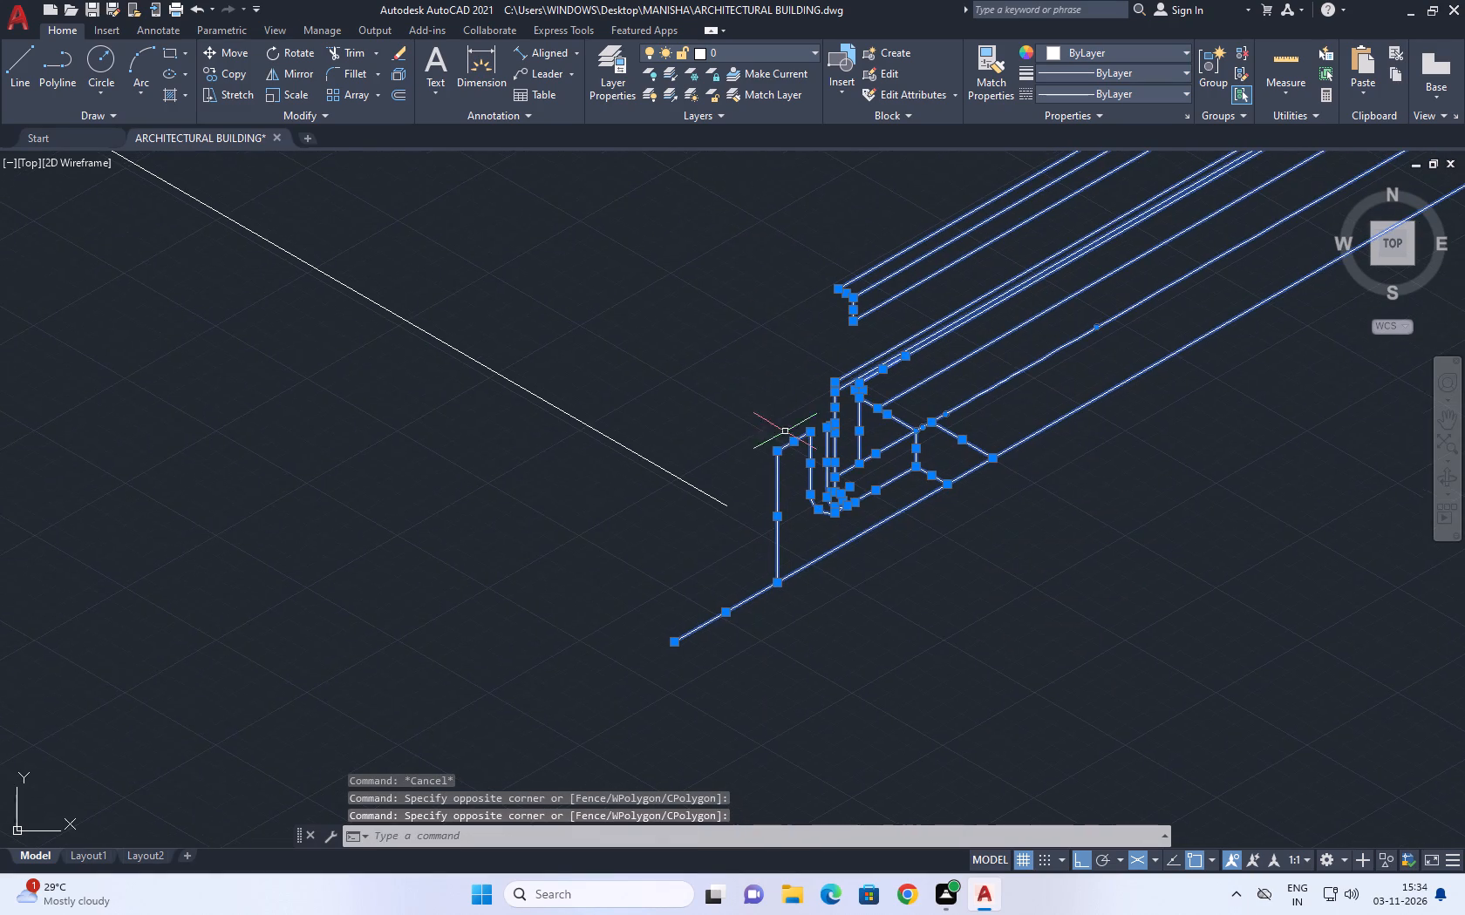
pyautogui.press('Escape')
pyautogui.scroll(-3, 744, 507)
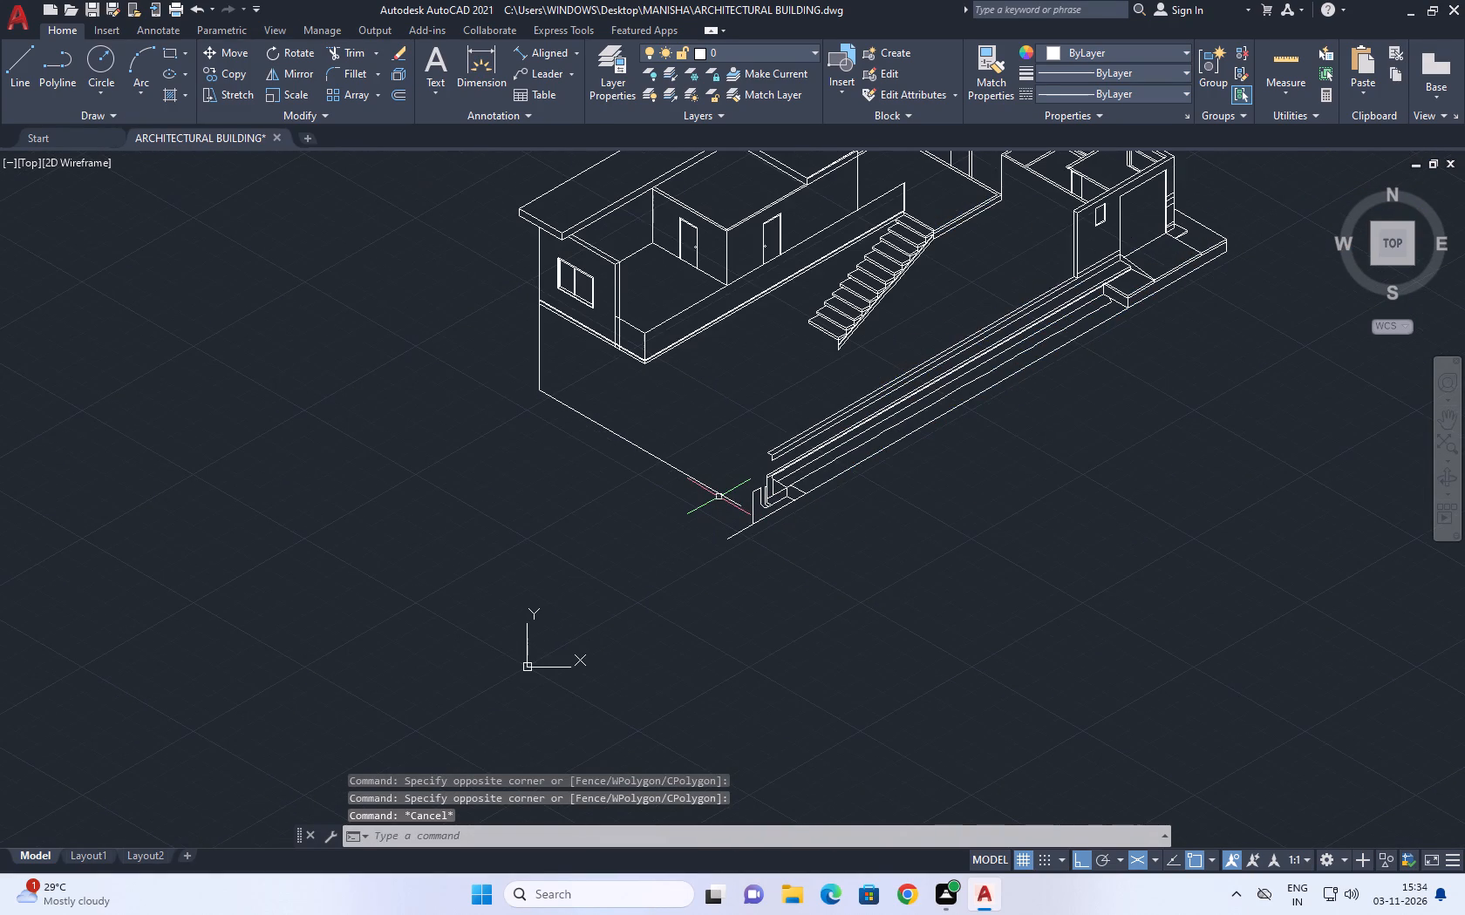
# Extend the shortened line to the vertical edge of the ramp's end wall.
pyautogui.write('ex')
pyautogui.press('space')
pyautogui.scroll(1, 719, 497)
pyautogui.click(735, 498)
pyautogui.click(719, 517)
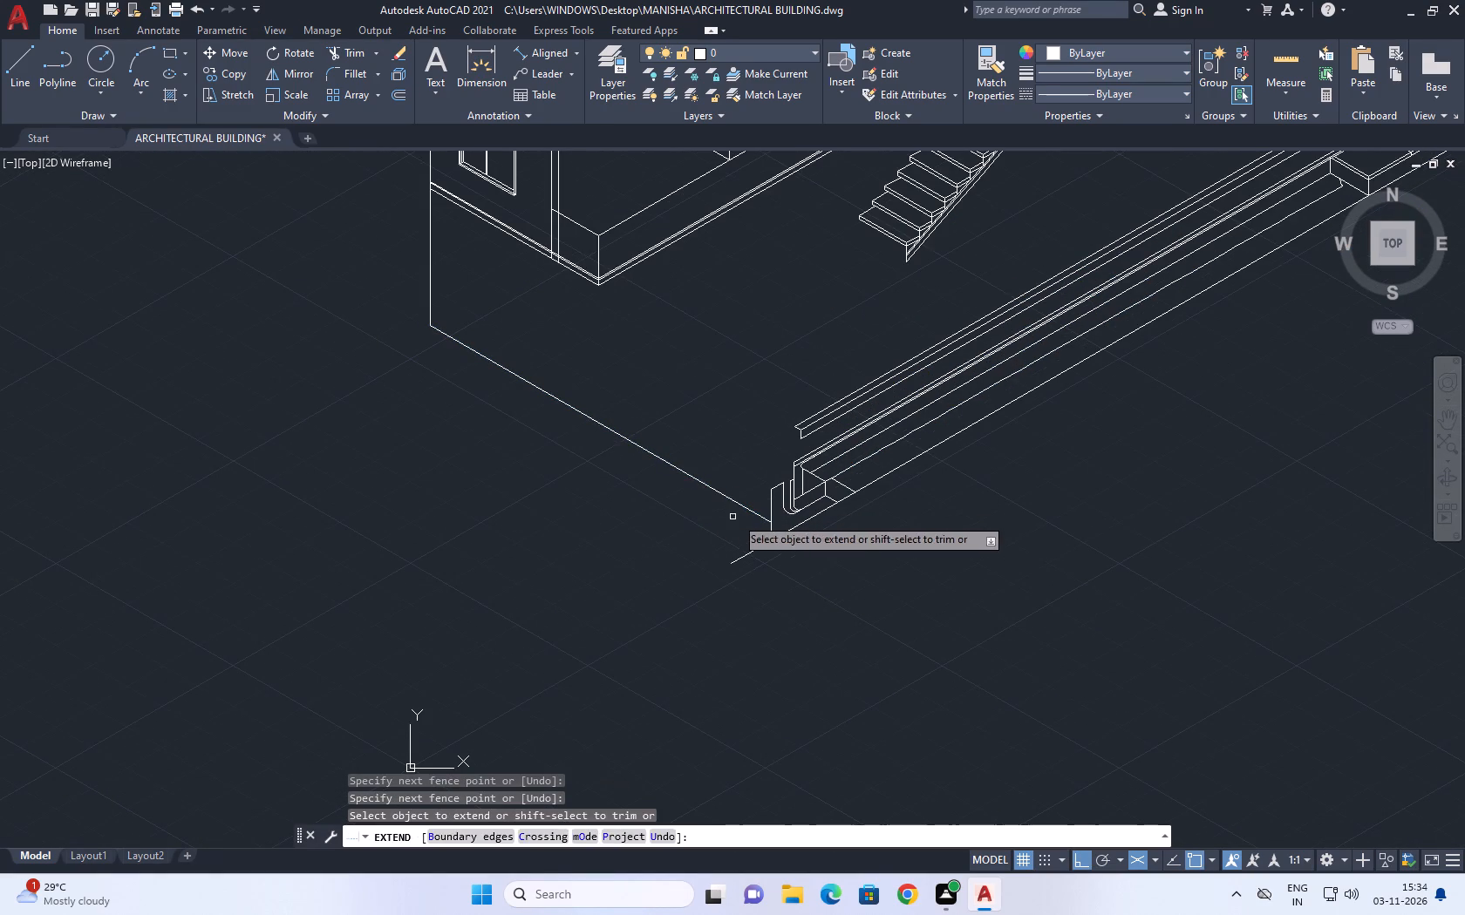
pyautogui.press('Escape')
# Move the extended line by its end on the ramp wall's vertical edge up to that edge's top corner.
pyautogui.moveTo(658, 412); pyautogui.dragTo(711, 478, button='middle')
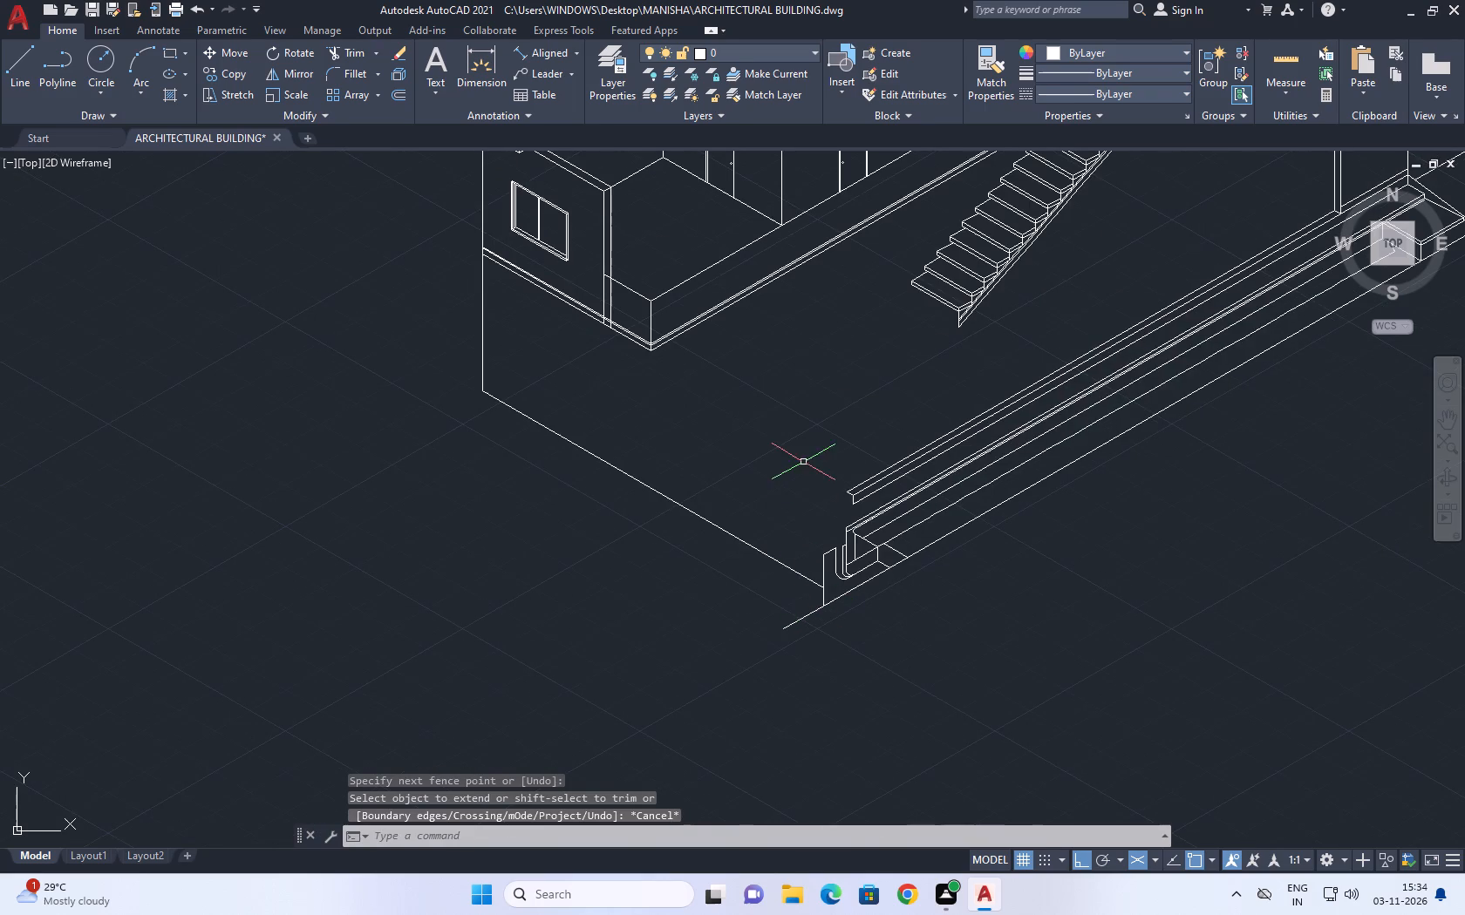
pyautogui.scroll(-1, 853, 547)
pyautogui.click(781, 532)
pyautogui.click(756, 542)
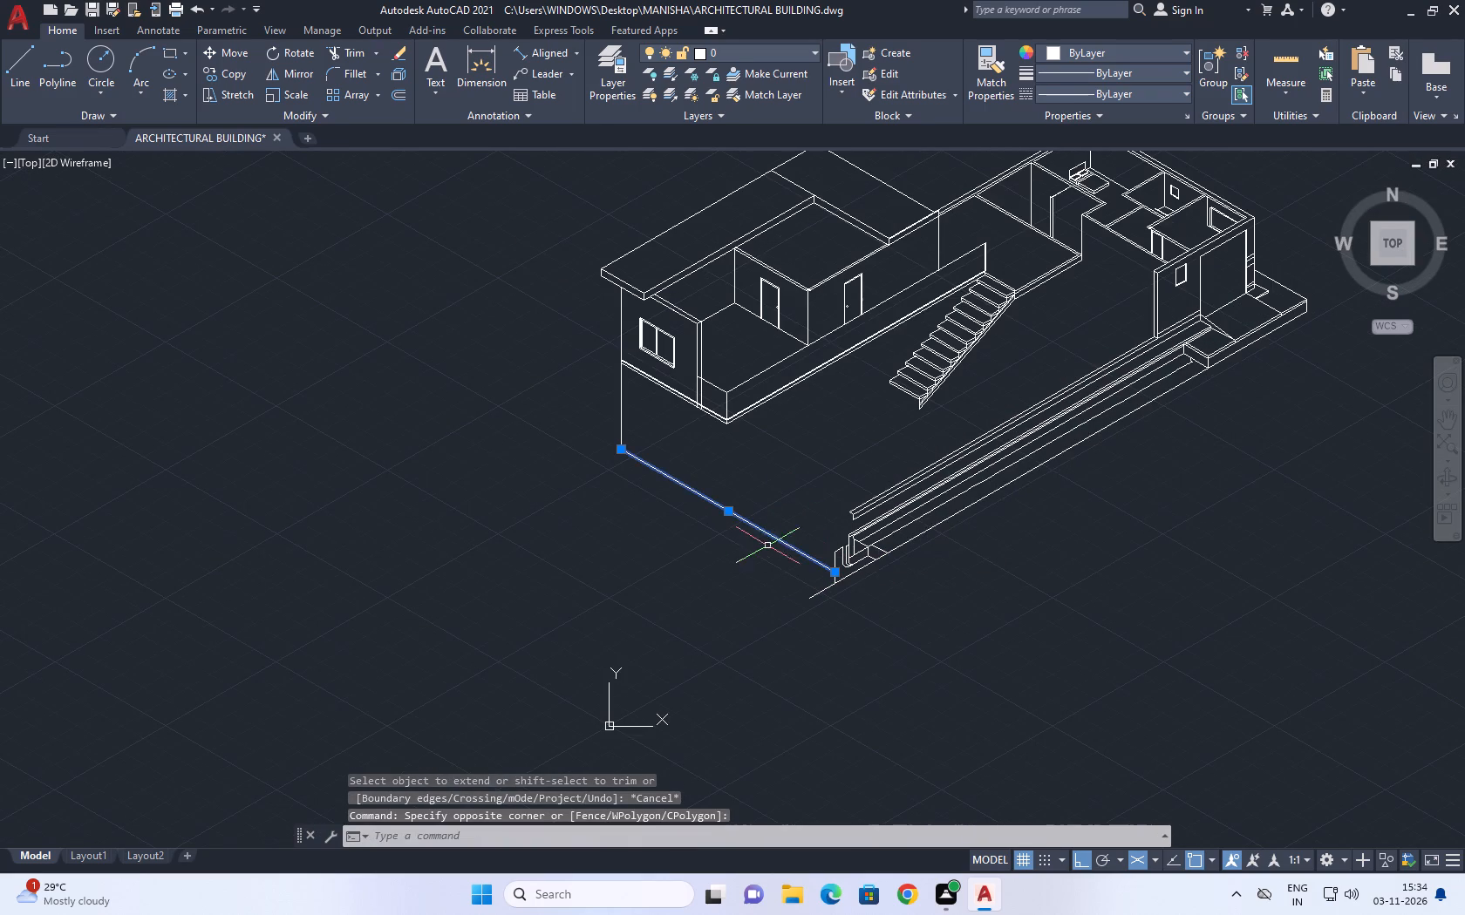
pyautogui.press('m')
pyautogui.press('space')
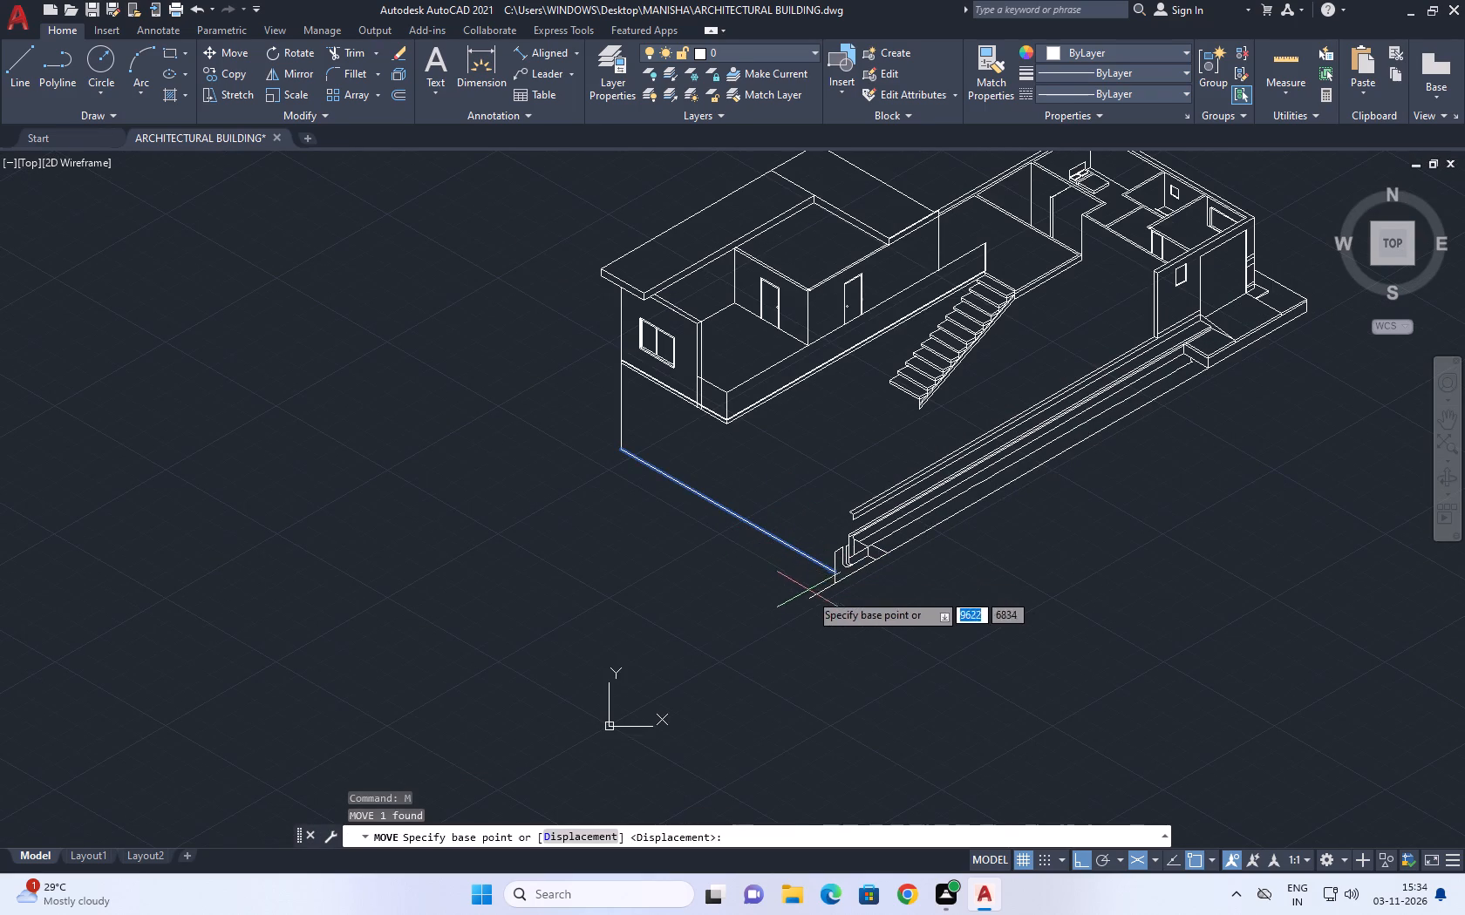
pyautogui.scroll(2, 833, 582)
pyautogui.scroll(-2, 839, 561)
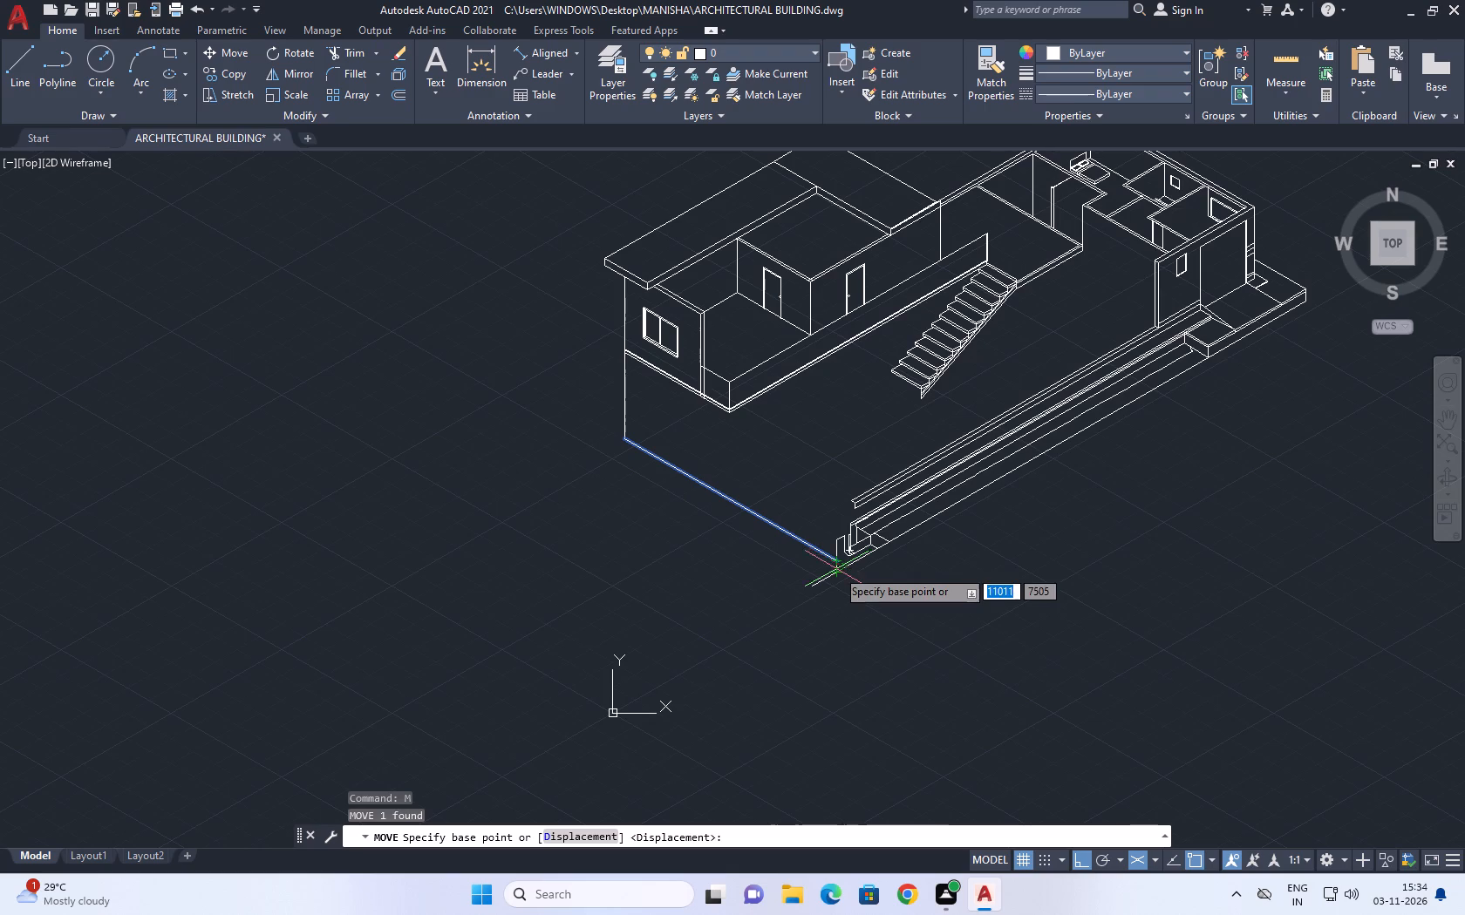
pyautogui.scroll(2, 828, 572)
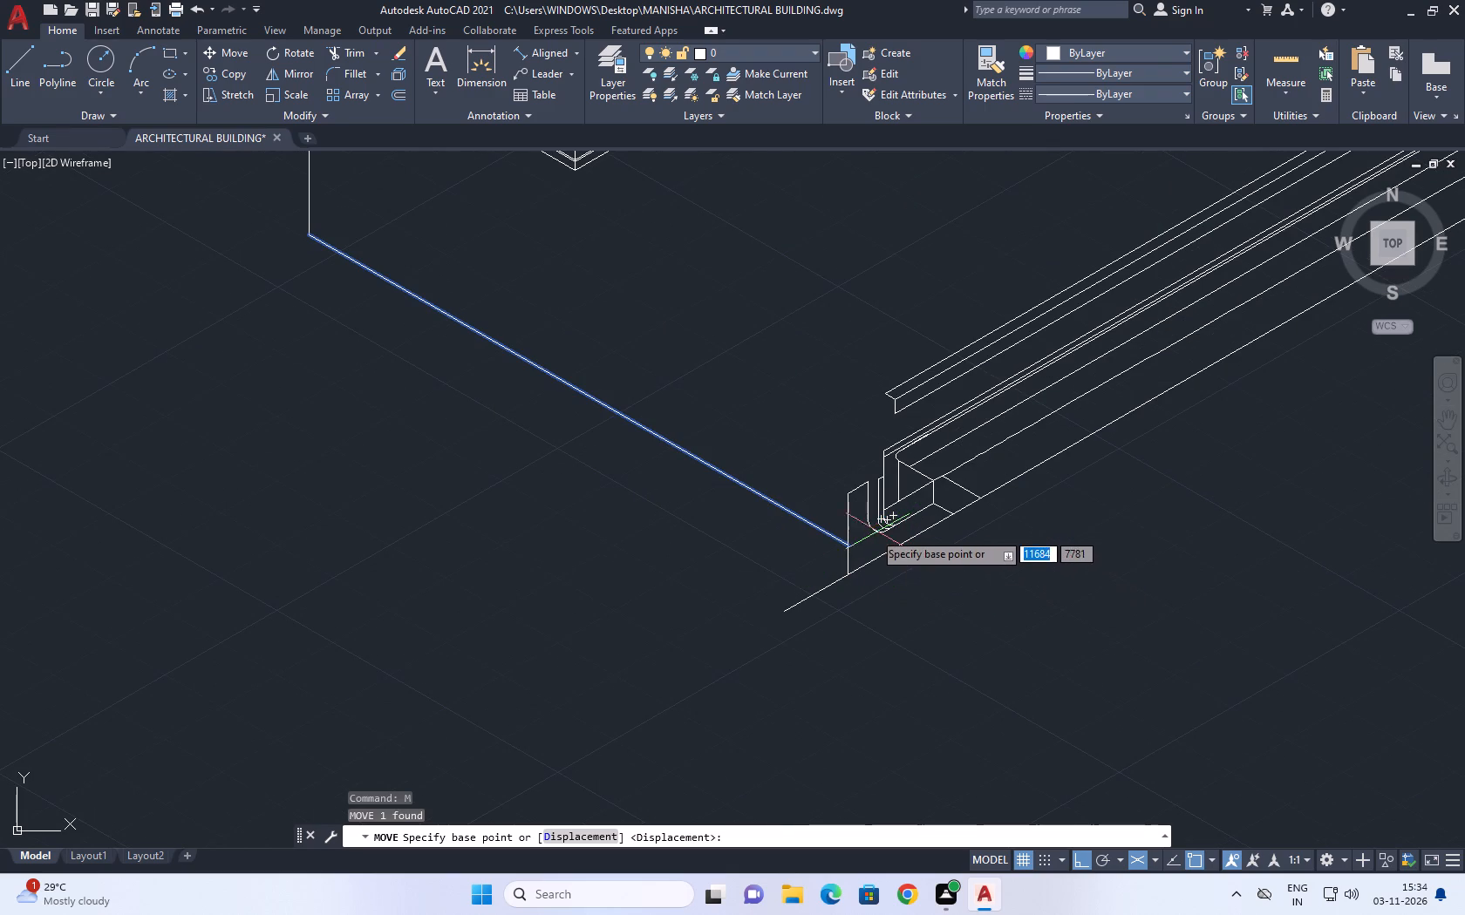
pyautogui.click(842, 546)
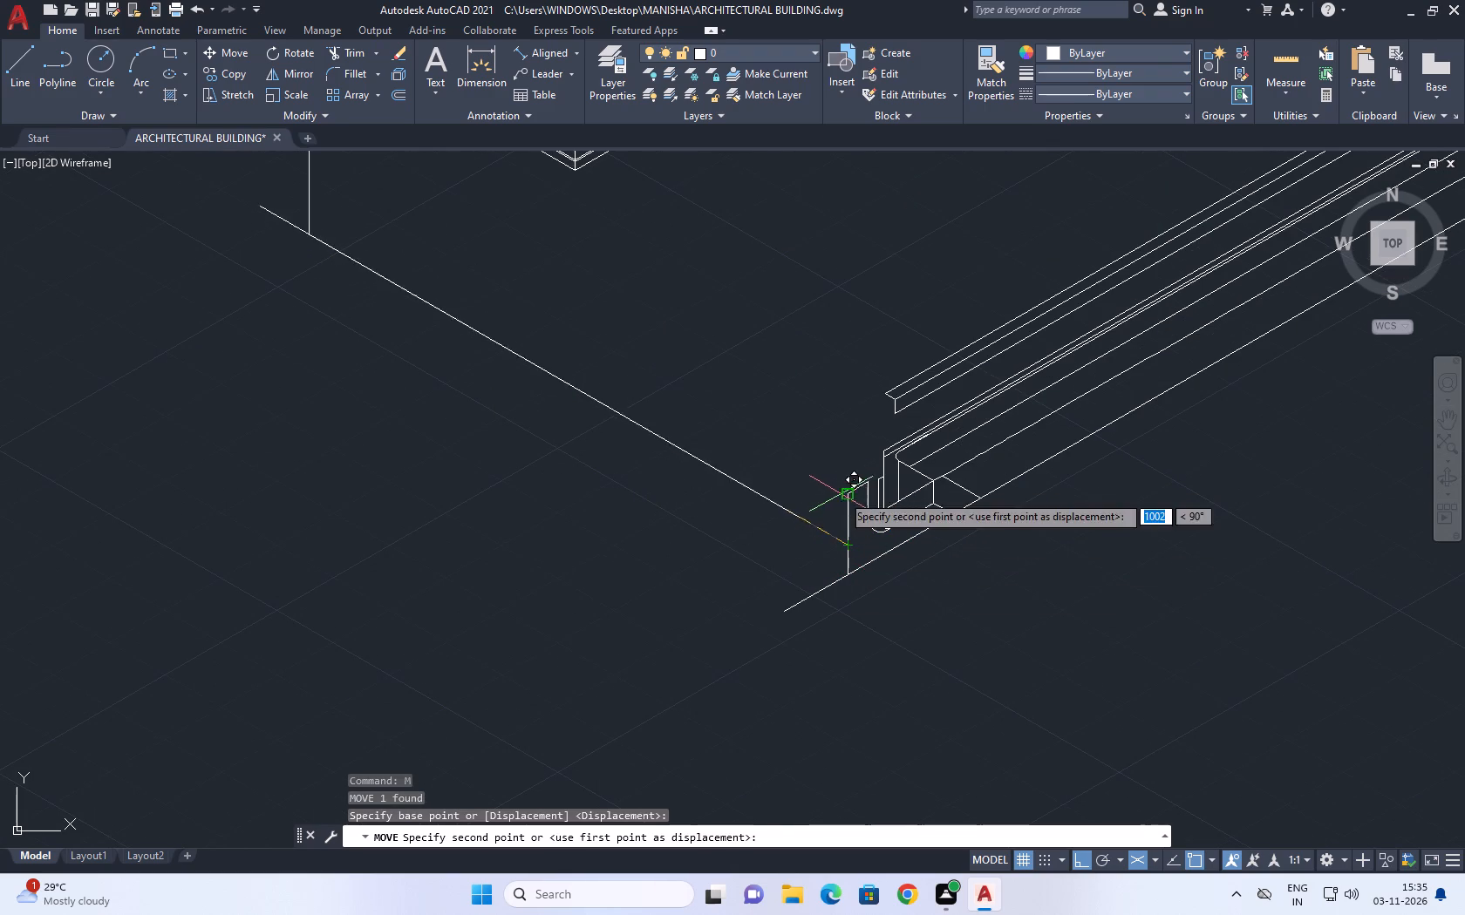
pyautogui.click(842, 494)
# Move the line from that top corner along the end wall's short sloping top edge, toward the edge's other end.
pyautogui.moveTo(845, 472); pyautogui.dragTo(947, 609, button='middle')
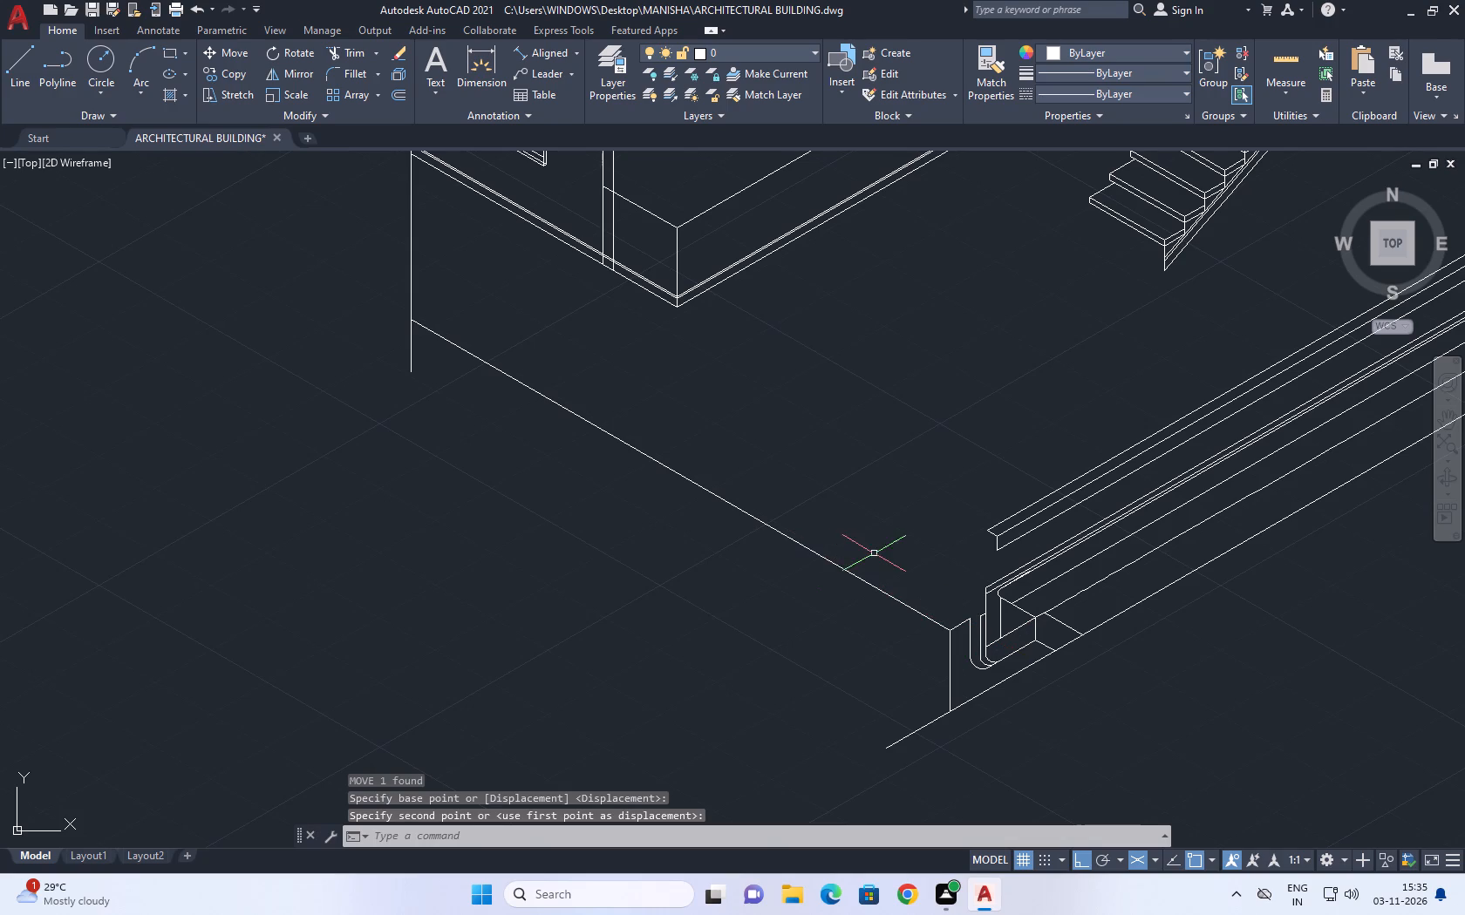
pyautogui.moveTo(882, 559); pyautogui.dragTo(960, 578, button='middle')
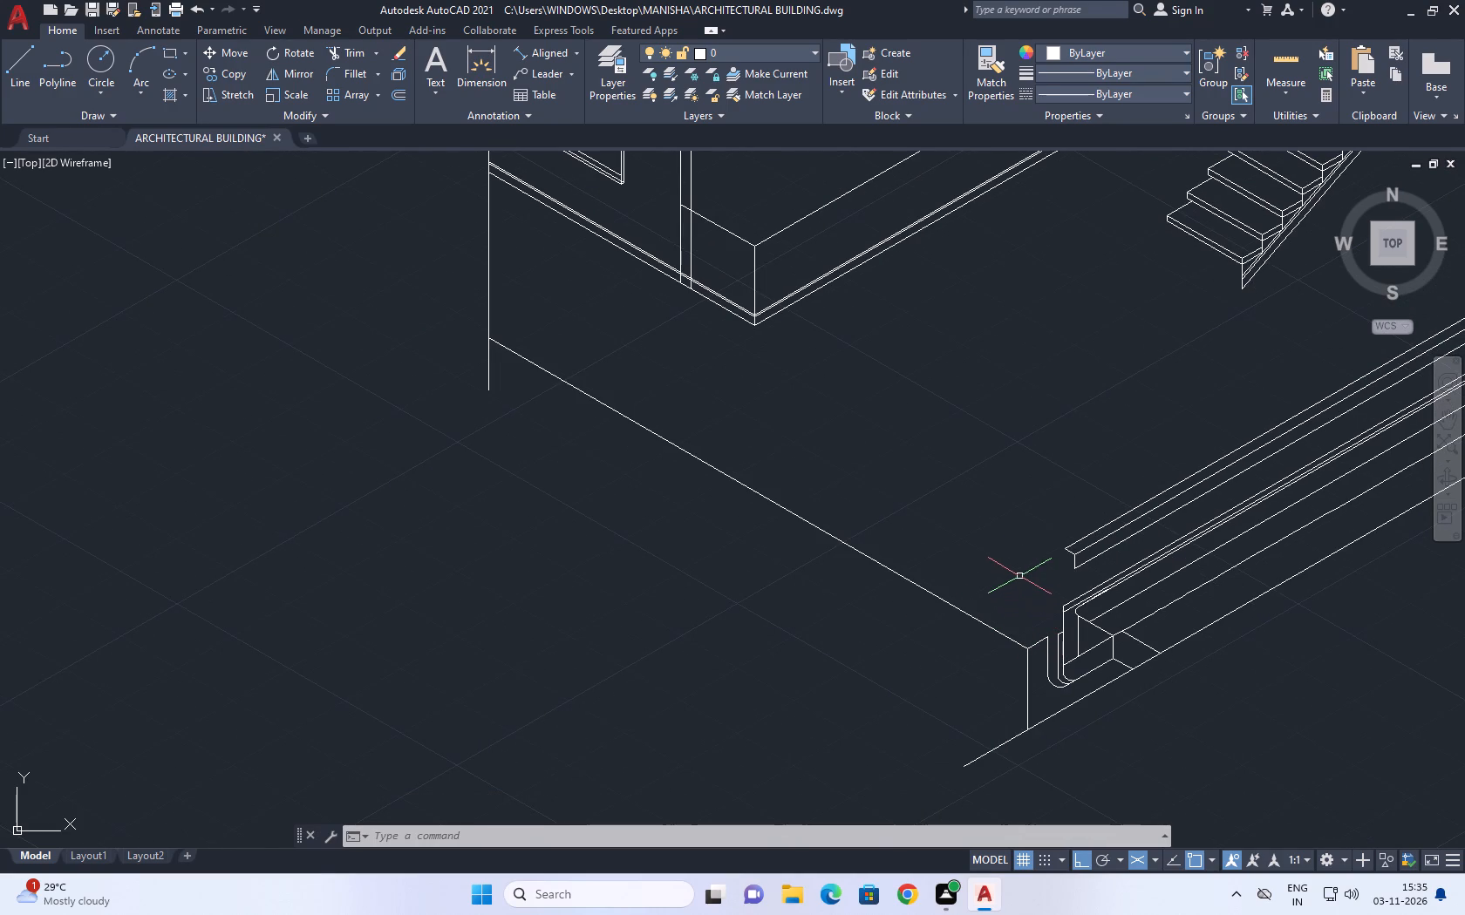
pyautogui.scroll(2, 998, 640)
pyautogui.click(977, 609)
pyautogui.click(906, 654)
pyautogui.moveTo(985, 618); pyautogui.dragTo(948, 634, button='middle')
pyautogui.press('m')
pyautogui.press('space')
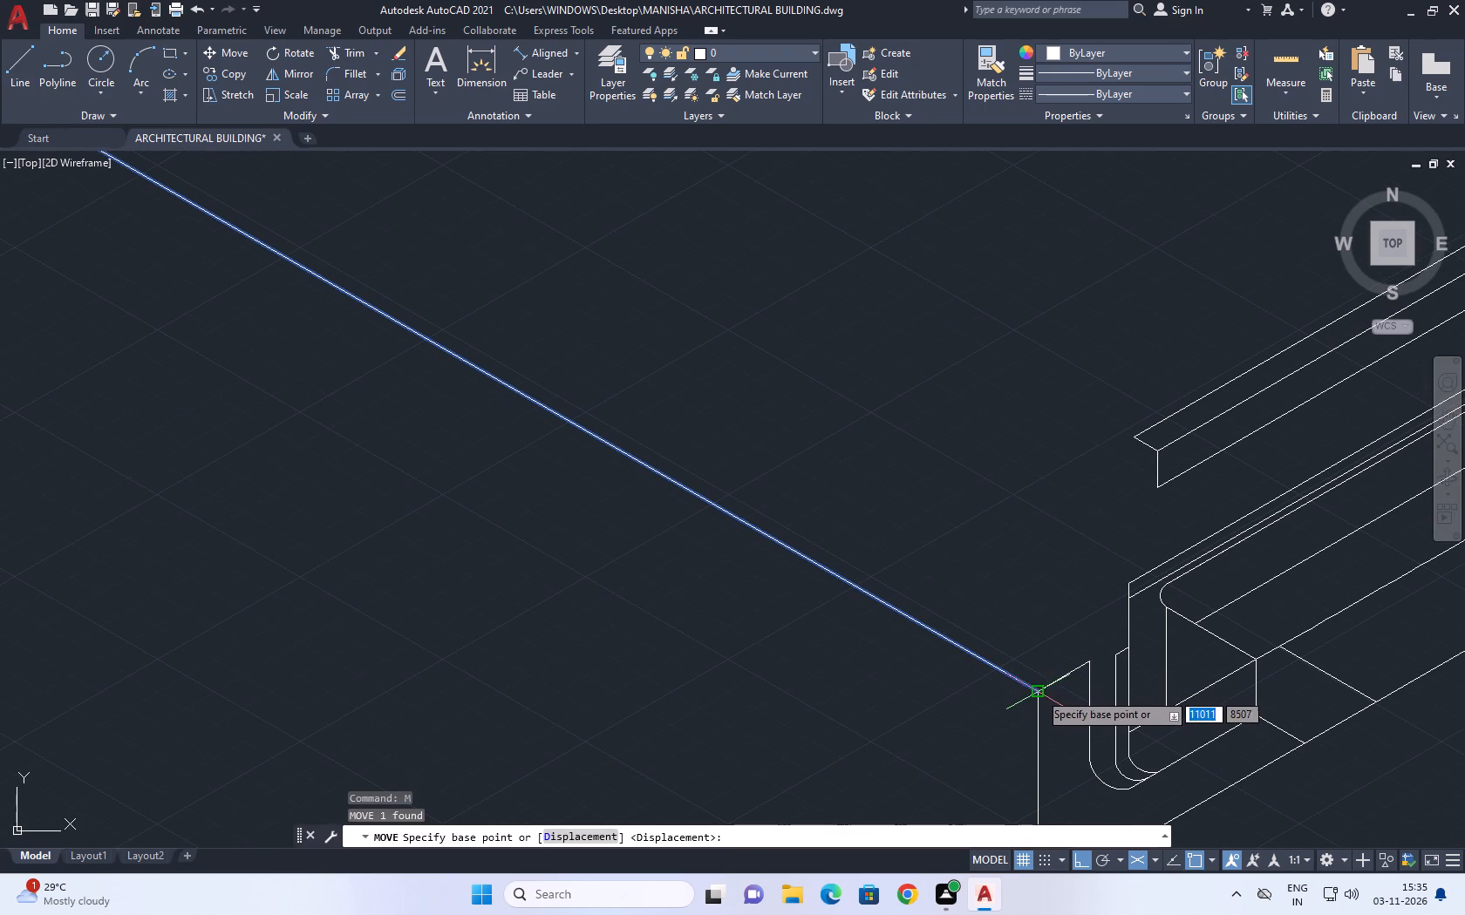
pyautogui.click(1038, 690)
pyautogui.moveTo(1082, 663); pyautogui.dragTo(1078, 654)
pyautogui.scroll(-6, 991, 505)
pyautogui.scroll(5, 962, 513)
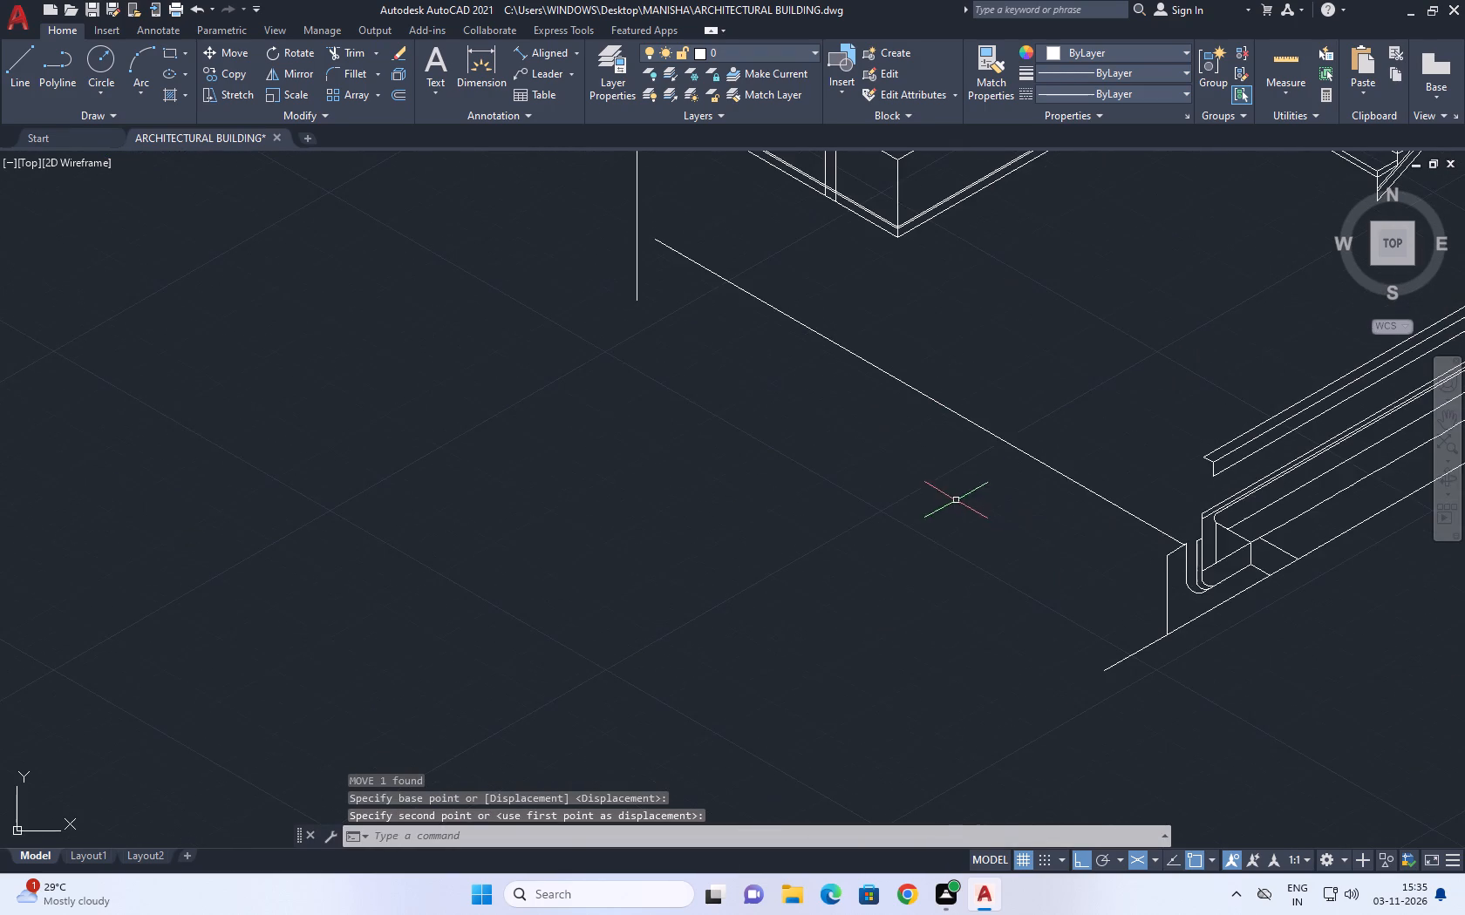
# Move the line a further 41 or so along the 30° isometric axis, toward the far top corner of the end wall.
pyautogui.moveTo(1151, 454); pyautogui.dragTo(1026, 505, button='middle')
pyautogui.scroll(6, 1063, 570)
pyautogui.moveTo(1082, 640); pyautogui.dragTo(821, 347, button='middle')
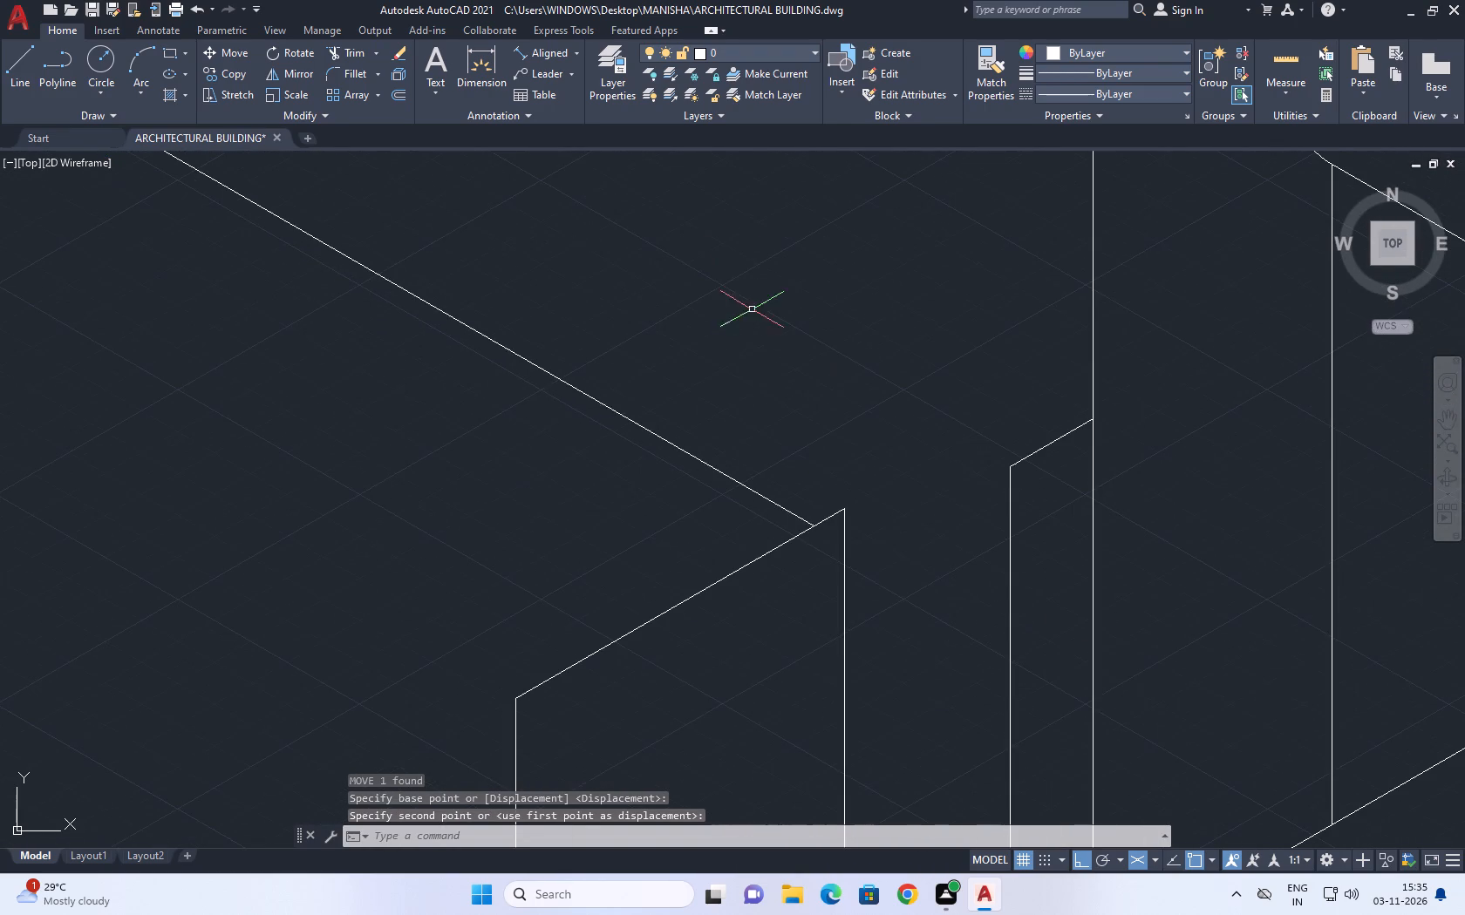
pyautogui.moveTo(756, 359); pyautogui.dragTo(717, 359)
pyautogui.moveTo(593, 384); pyautogui.dragTo(567, 401)
pyautogui.click(656, 384)
pyautogui.click(549, 444)
pyautogui.moveTo(696, 426); pyautogui.dragTo(678, 471, button='middle')
pyautogui.press('m')
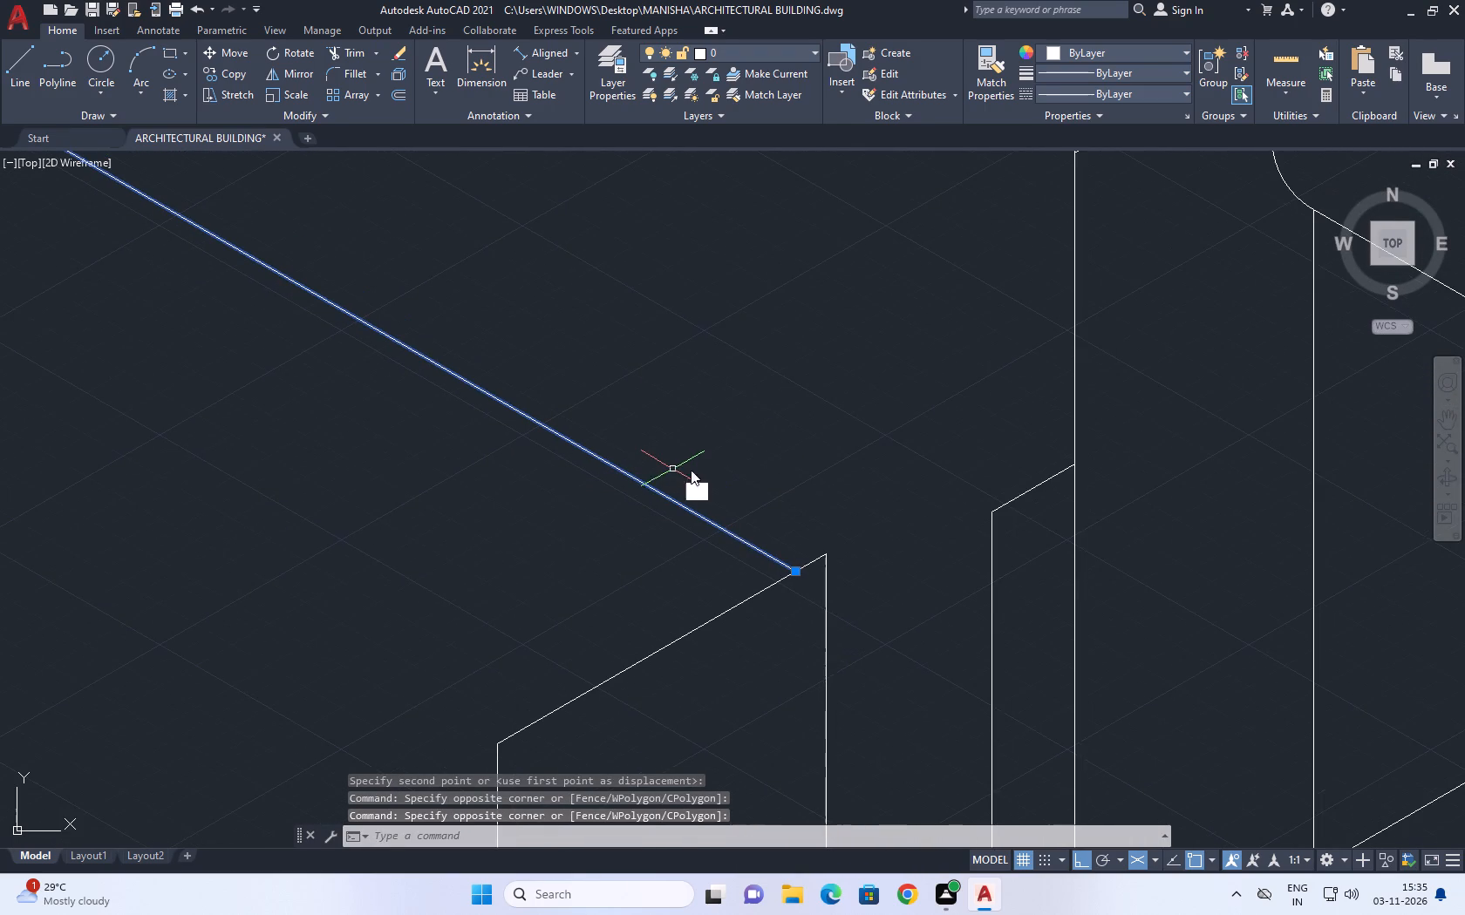
pyautogui.press('space')
pyautogui.scroll(2, 749, 558)
pyautogui.click(858, 592)
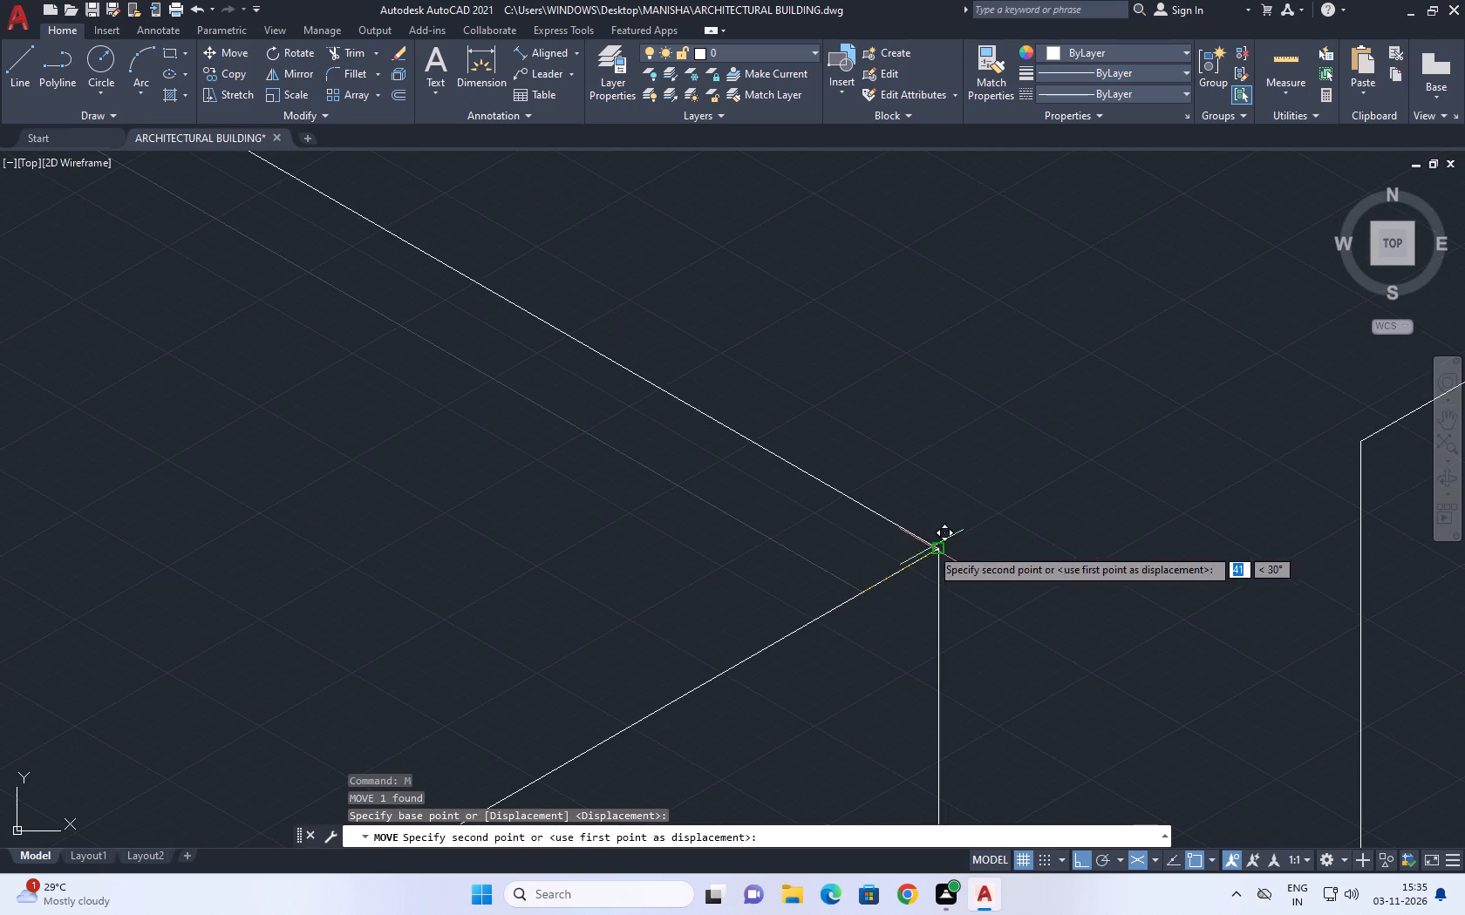
pyautogui.click(930, 550)
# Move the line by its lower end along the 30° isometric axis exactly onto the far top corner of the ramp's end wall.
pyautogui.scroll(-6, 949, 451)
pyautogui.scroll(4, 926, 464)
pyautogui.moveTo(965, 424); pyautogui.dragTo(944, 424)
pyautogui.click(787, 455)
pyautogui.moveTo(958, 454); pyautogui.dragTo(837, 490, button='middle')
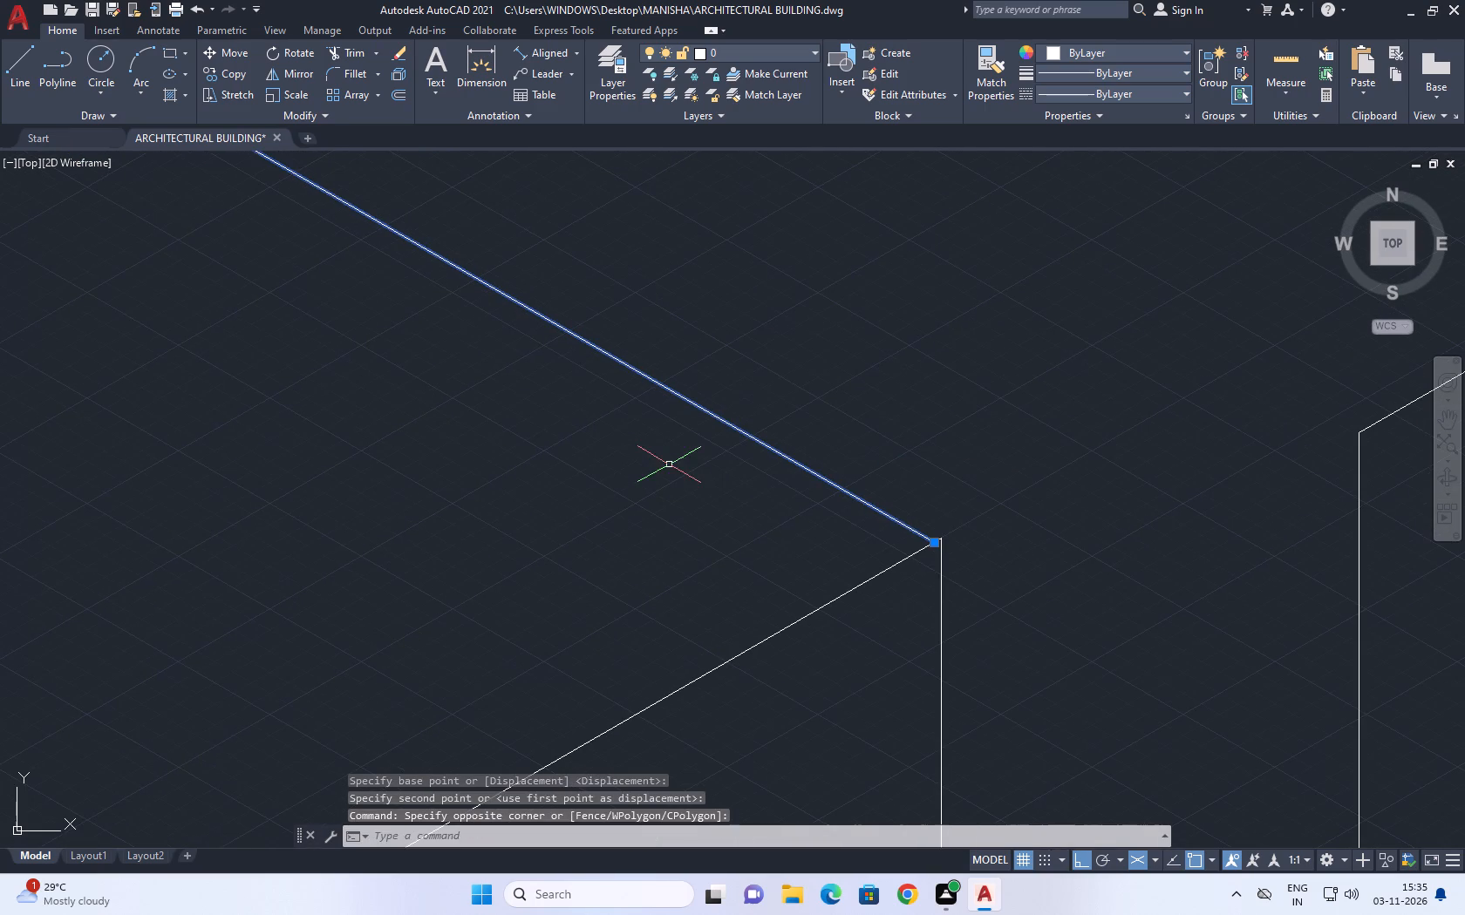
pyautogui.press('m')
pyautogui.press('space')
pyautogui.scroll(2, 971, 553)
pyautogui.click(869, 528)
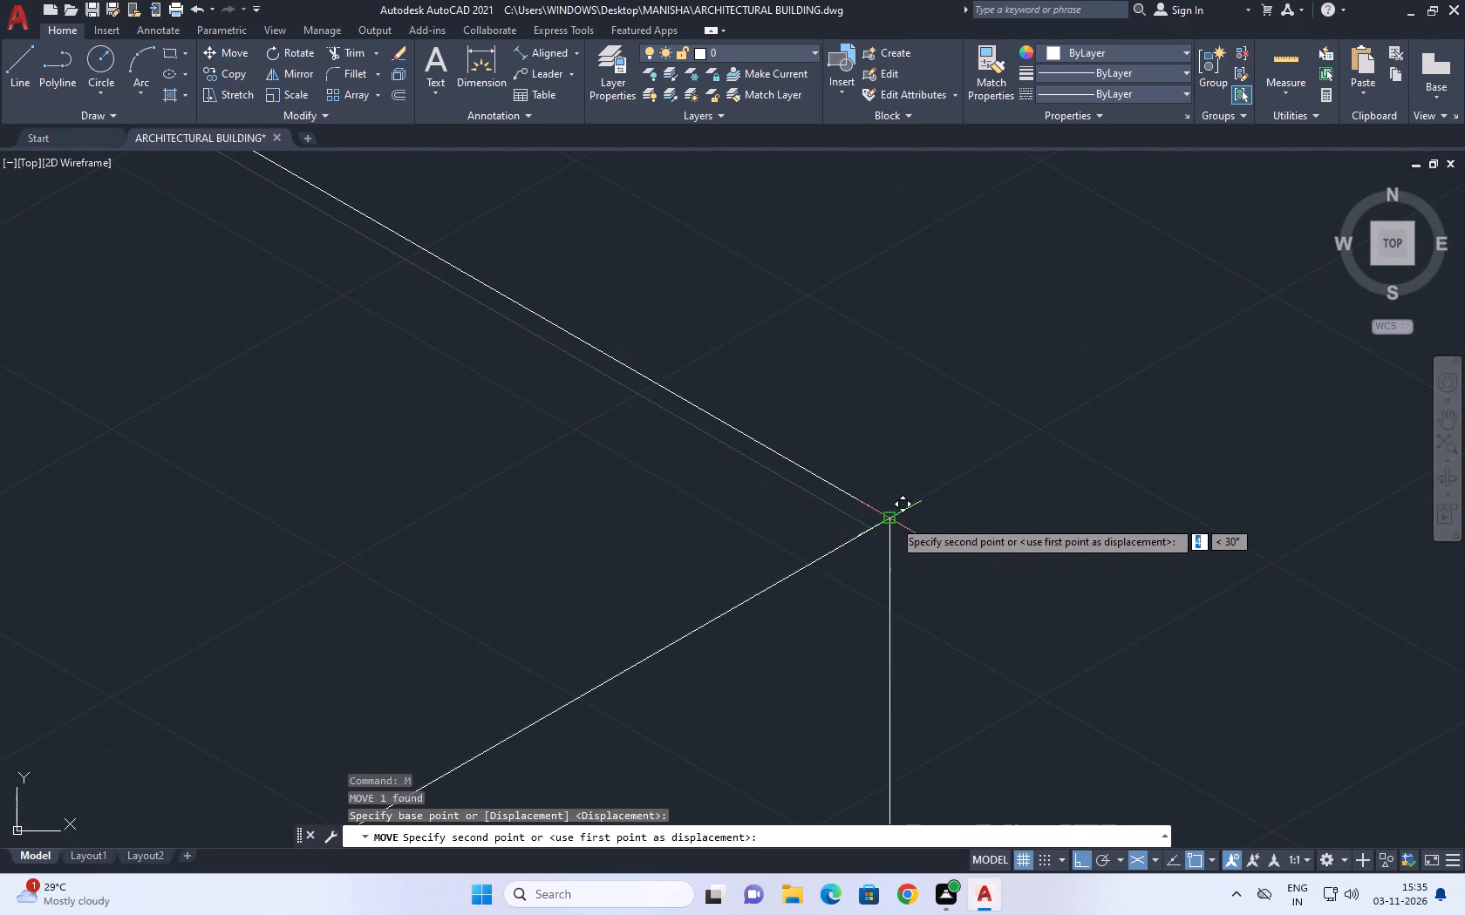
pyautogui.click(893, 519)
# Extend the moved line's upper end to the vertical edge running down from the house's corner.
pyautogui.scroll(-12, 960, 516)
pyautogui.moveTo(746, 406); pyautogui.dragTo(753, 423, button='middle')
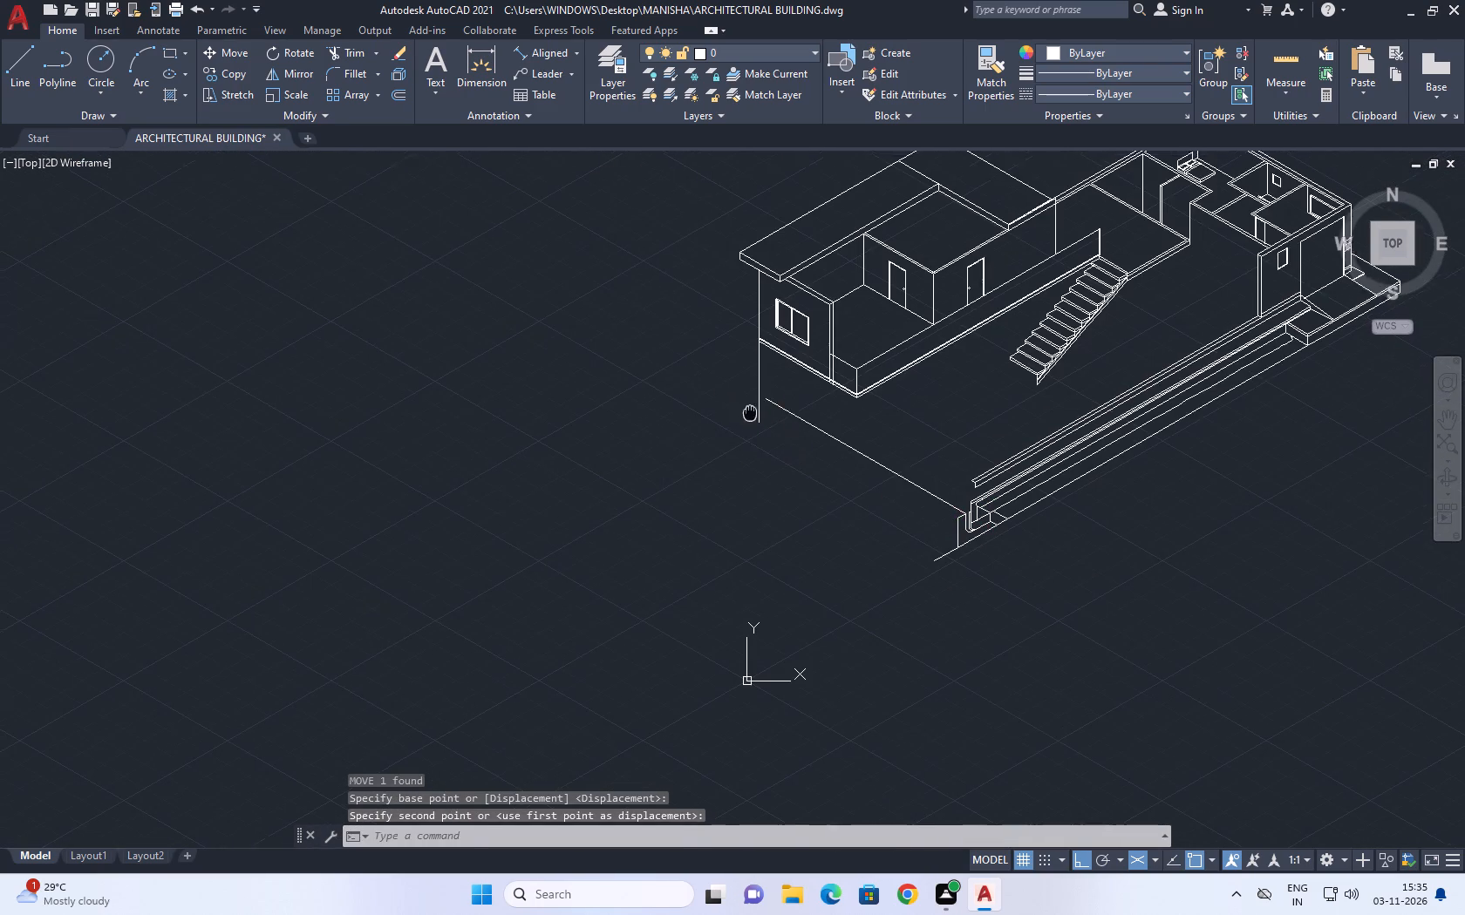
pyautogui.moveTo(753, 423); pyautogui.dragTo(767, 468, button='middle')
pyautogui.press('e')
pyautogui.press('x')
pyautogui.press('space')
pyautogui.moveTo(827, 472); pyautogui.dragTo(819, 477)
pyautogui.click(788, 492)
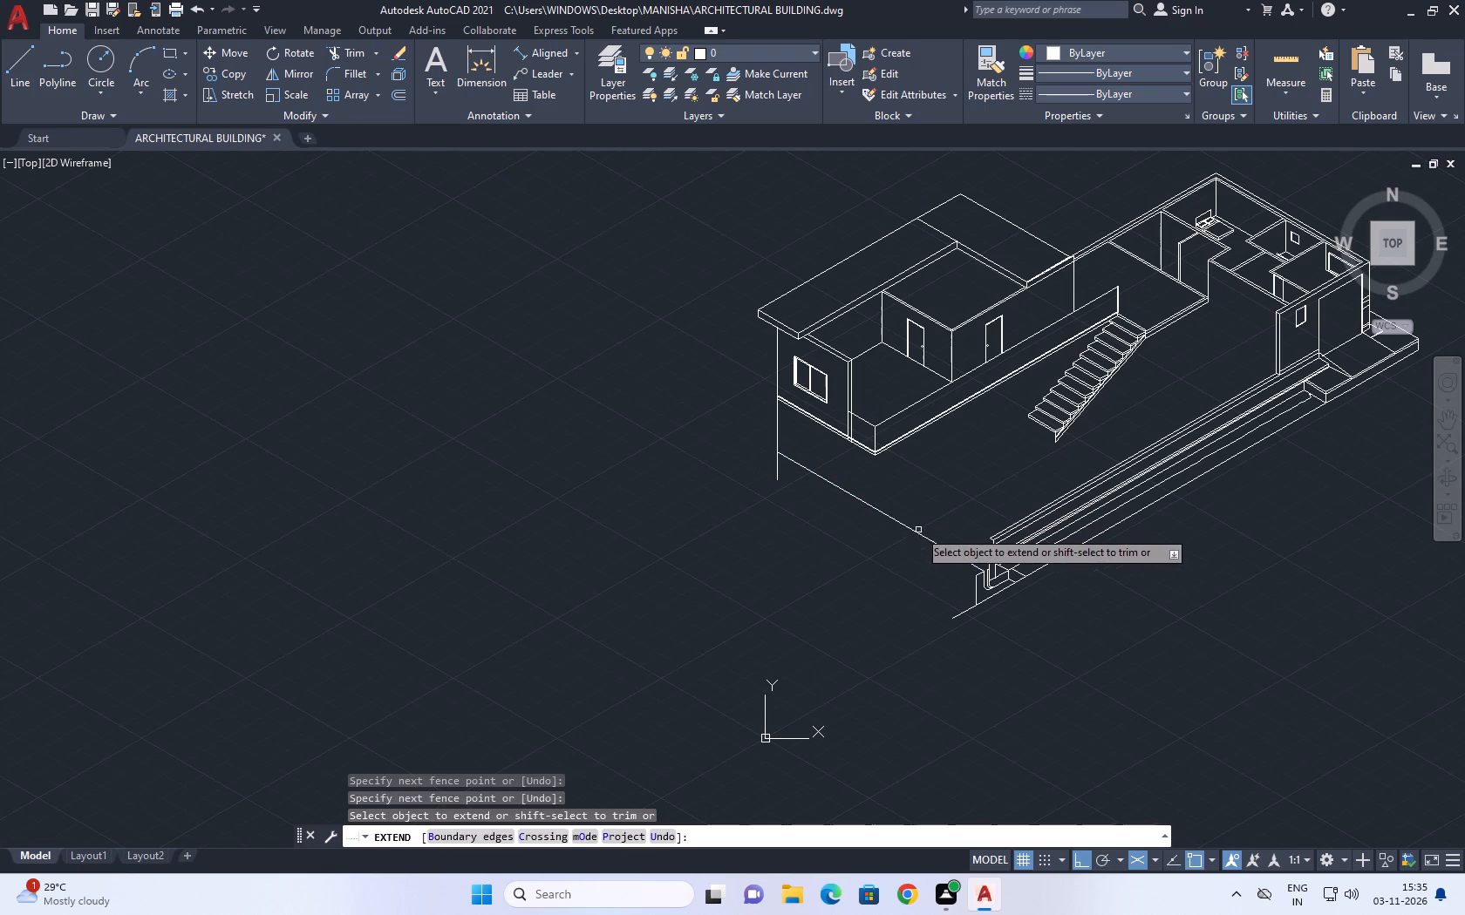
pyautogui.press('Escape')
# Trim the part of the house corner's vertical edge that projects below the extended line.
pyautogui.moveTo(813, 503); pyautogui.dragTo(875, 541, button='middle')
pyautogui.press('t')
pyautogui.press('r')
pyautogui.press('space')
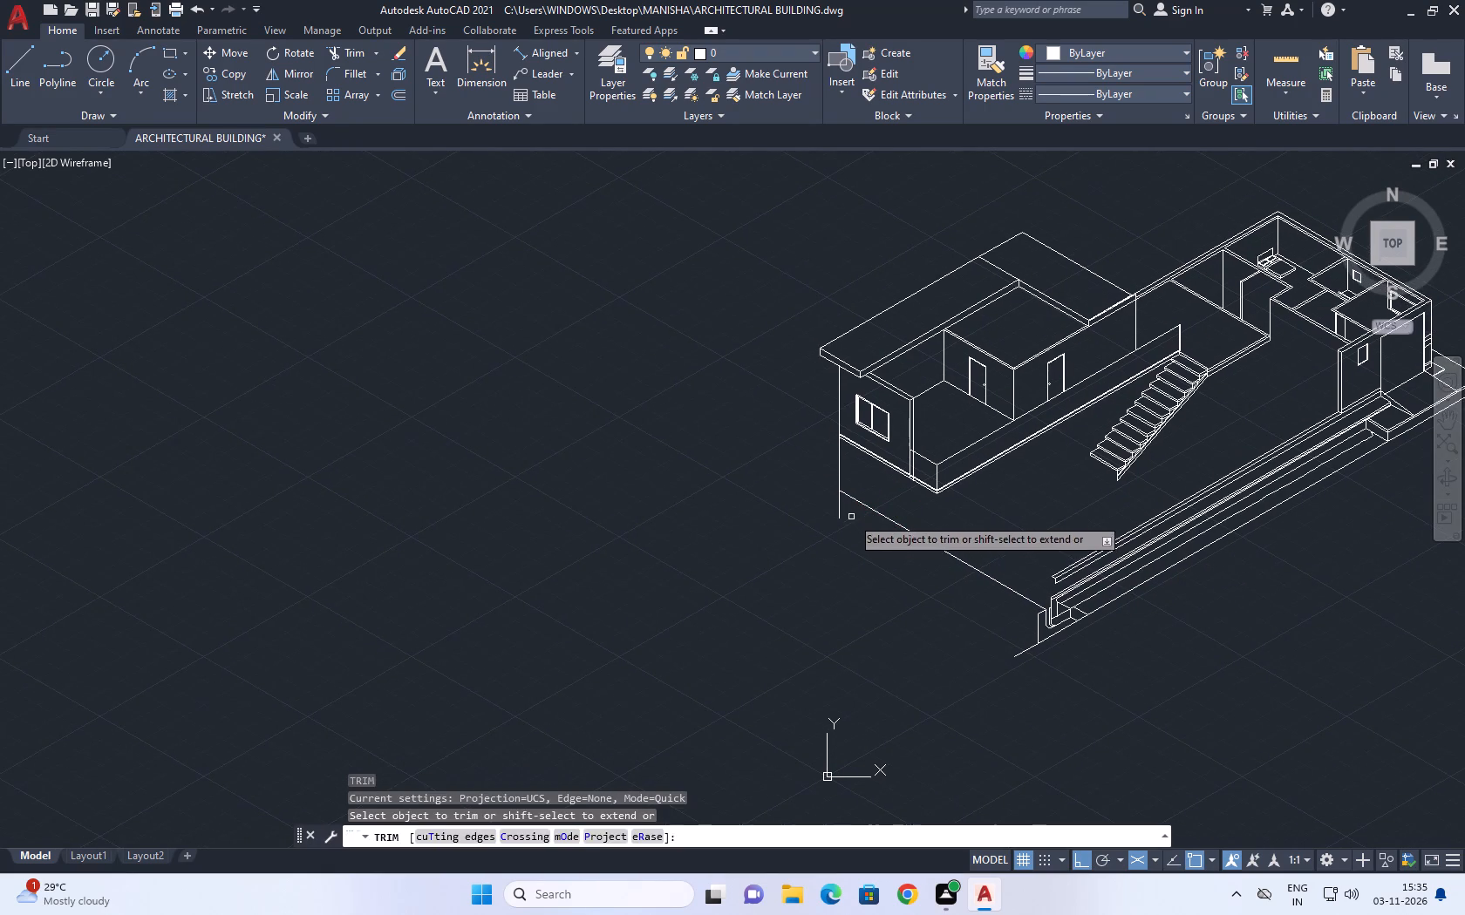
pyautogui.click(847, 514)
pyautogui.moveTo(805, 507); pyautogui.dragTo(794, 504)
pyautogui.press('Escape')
# Trim the overhang of the ramp's long bottom edge beyond the outer vertical edge of the end wall.
pyautogui.moveTo(1019, 660); pyautogui.dragTo(1005, 653, button='middle')
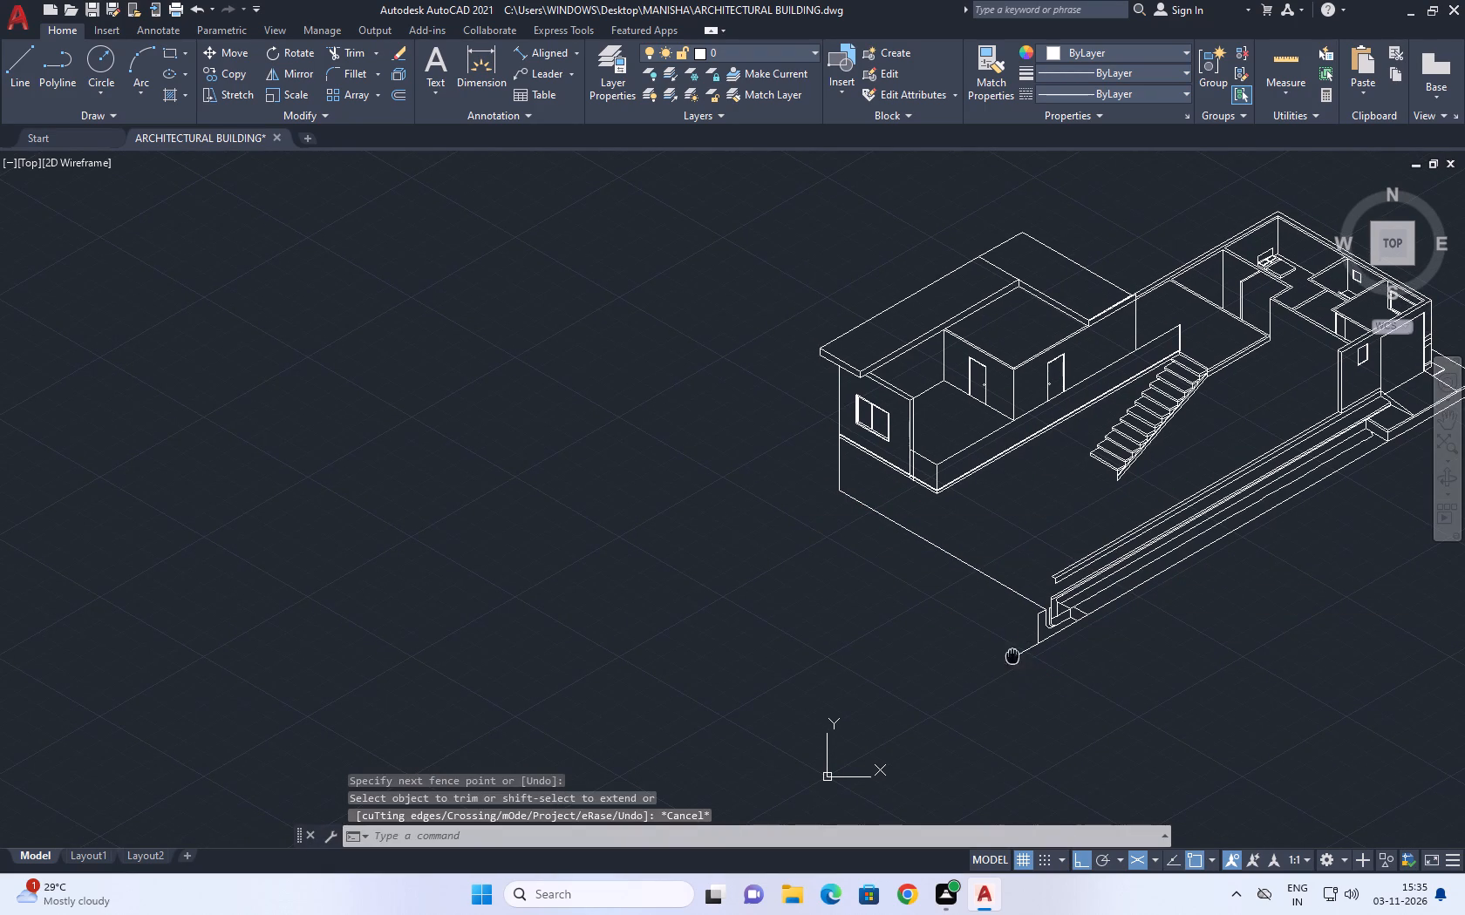
pyautogui.moveTo(1005, 653); pyautogui.dragTo(936, 609, button='middle')
pyautogui.scroll(2, 951, 602)
pyautogui.write('tr')
pyautogui.press('space')
pyautogui.click(944, 598)
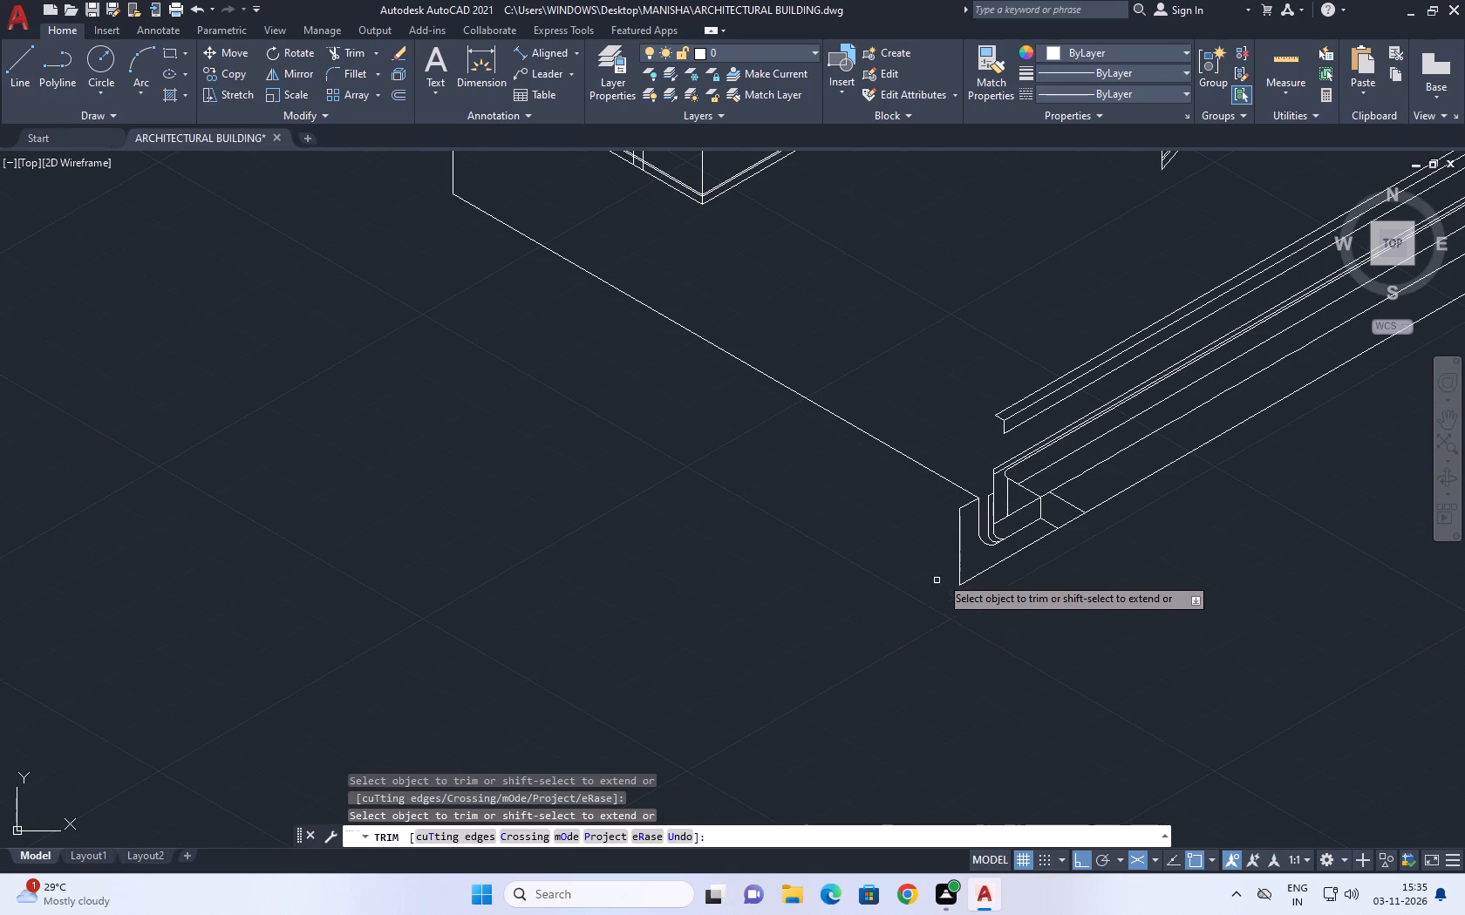
pyautogui.scroll(-1, 963, 551)
pyautogui.press('Escape')
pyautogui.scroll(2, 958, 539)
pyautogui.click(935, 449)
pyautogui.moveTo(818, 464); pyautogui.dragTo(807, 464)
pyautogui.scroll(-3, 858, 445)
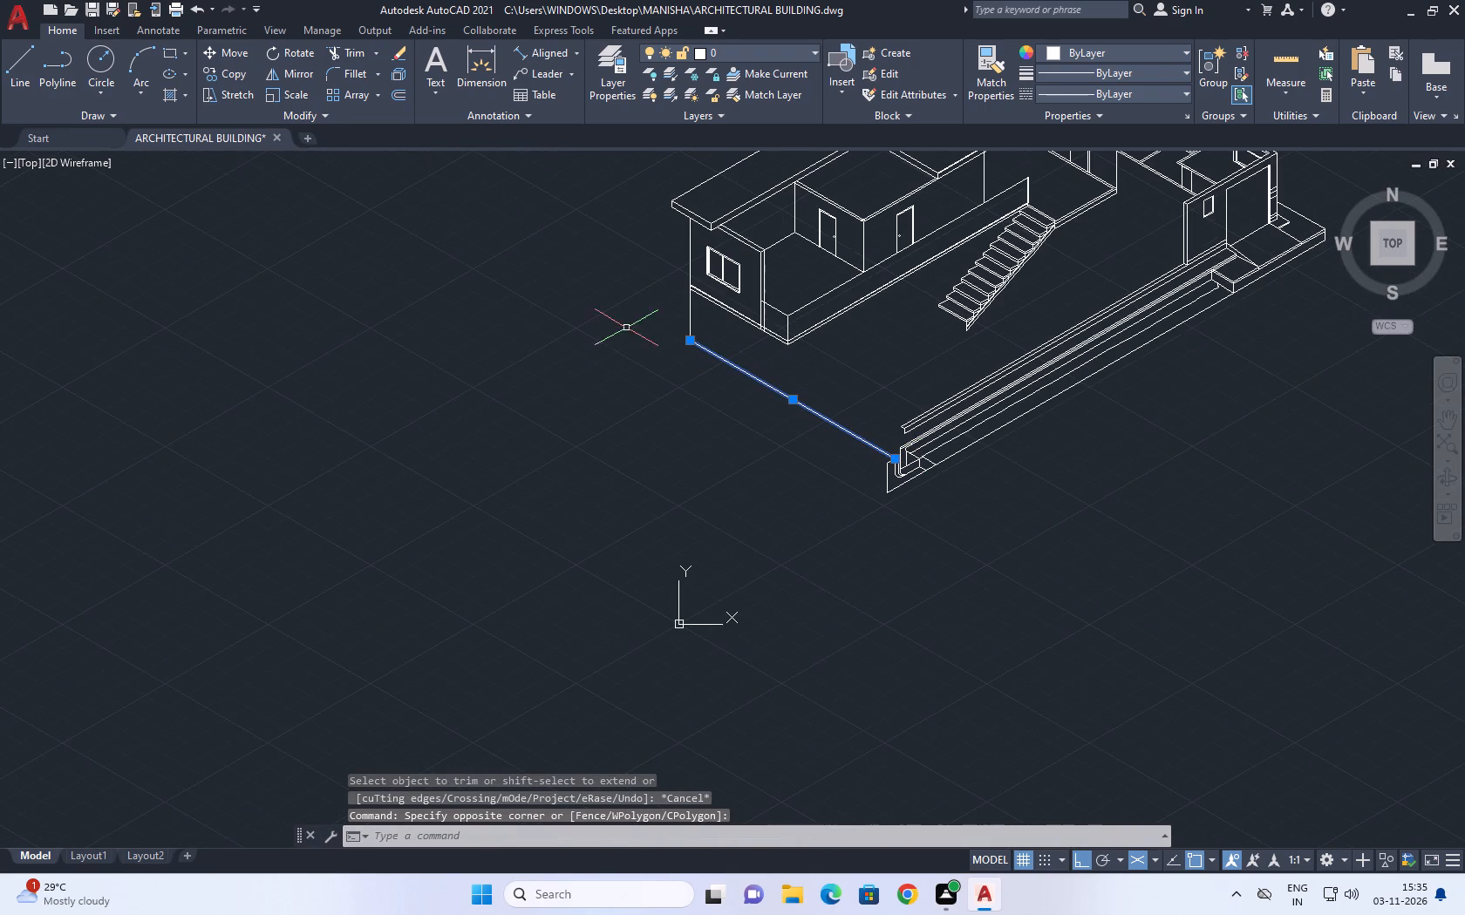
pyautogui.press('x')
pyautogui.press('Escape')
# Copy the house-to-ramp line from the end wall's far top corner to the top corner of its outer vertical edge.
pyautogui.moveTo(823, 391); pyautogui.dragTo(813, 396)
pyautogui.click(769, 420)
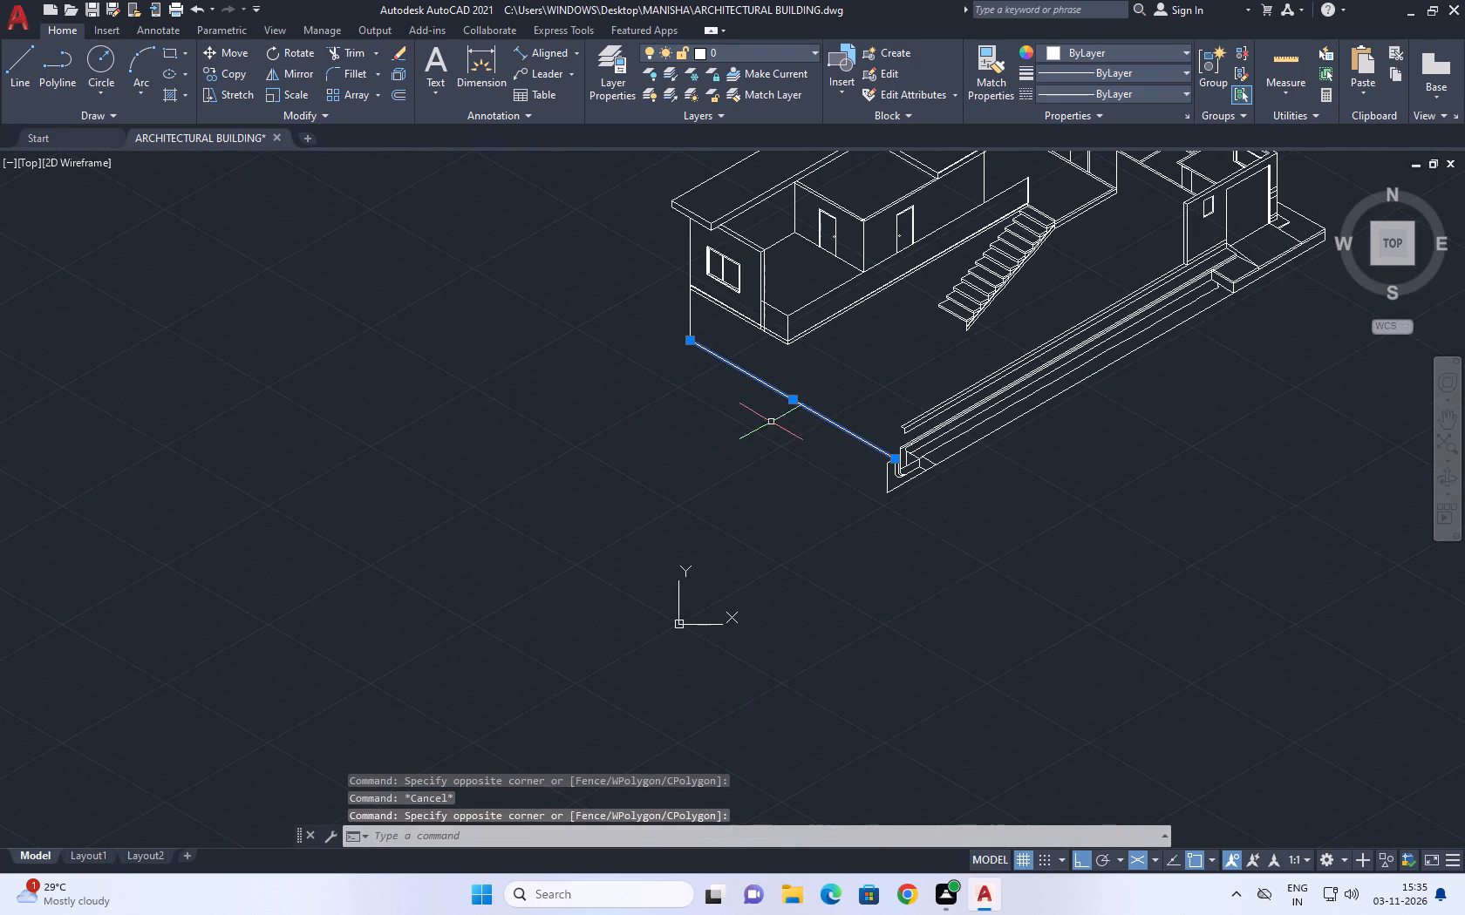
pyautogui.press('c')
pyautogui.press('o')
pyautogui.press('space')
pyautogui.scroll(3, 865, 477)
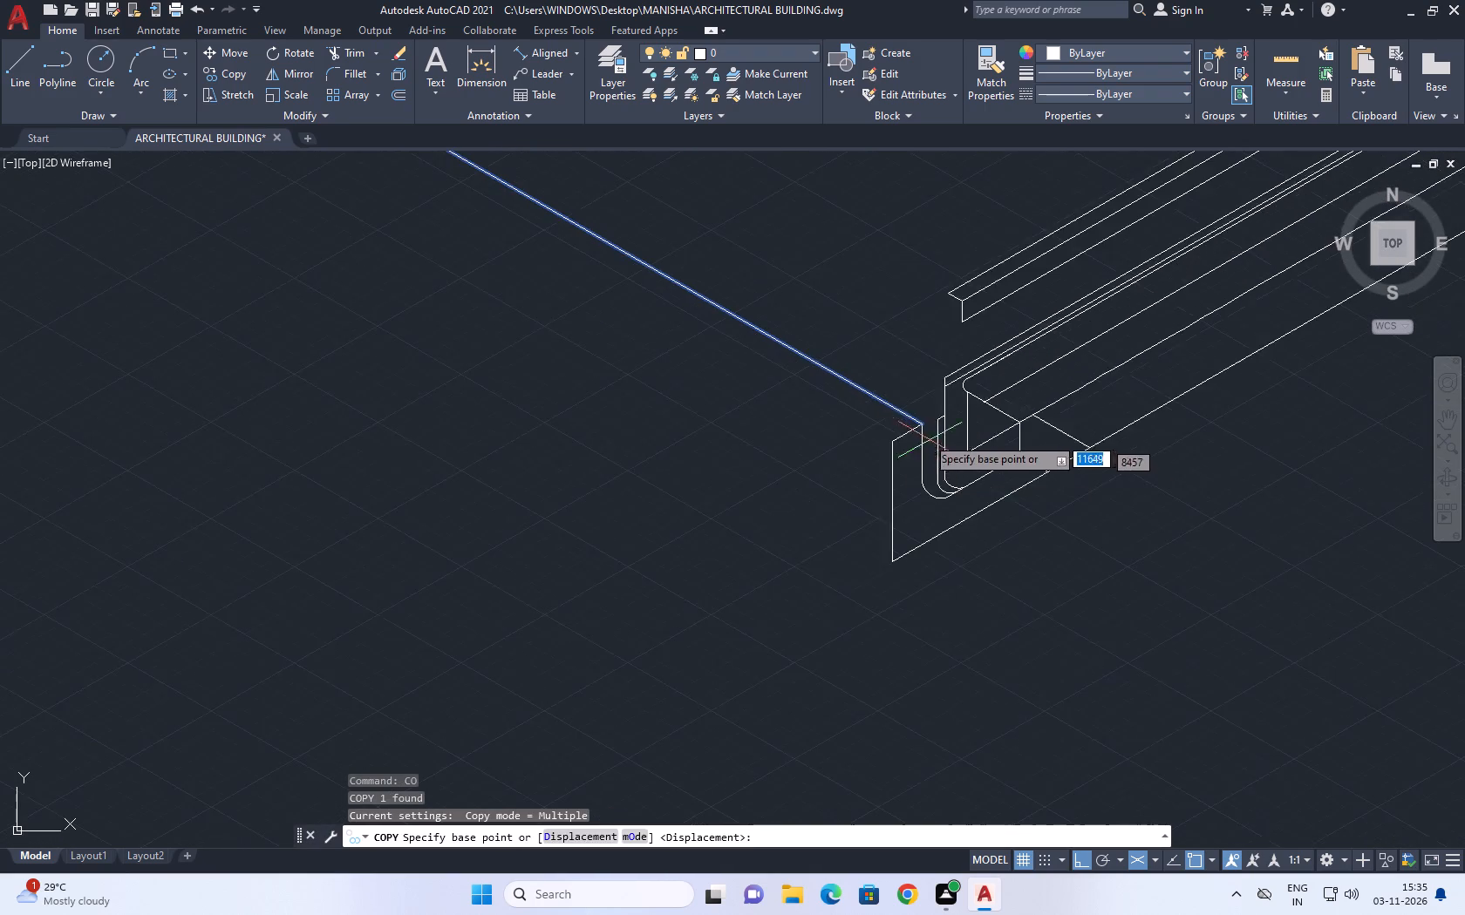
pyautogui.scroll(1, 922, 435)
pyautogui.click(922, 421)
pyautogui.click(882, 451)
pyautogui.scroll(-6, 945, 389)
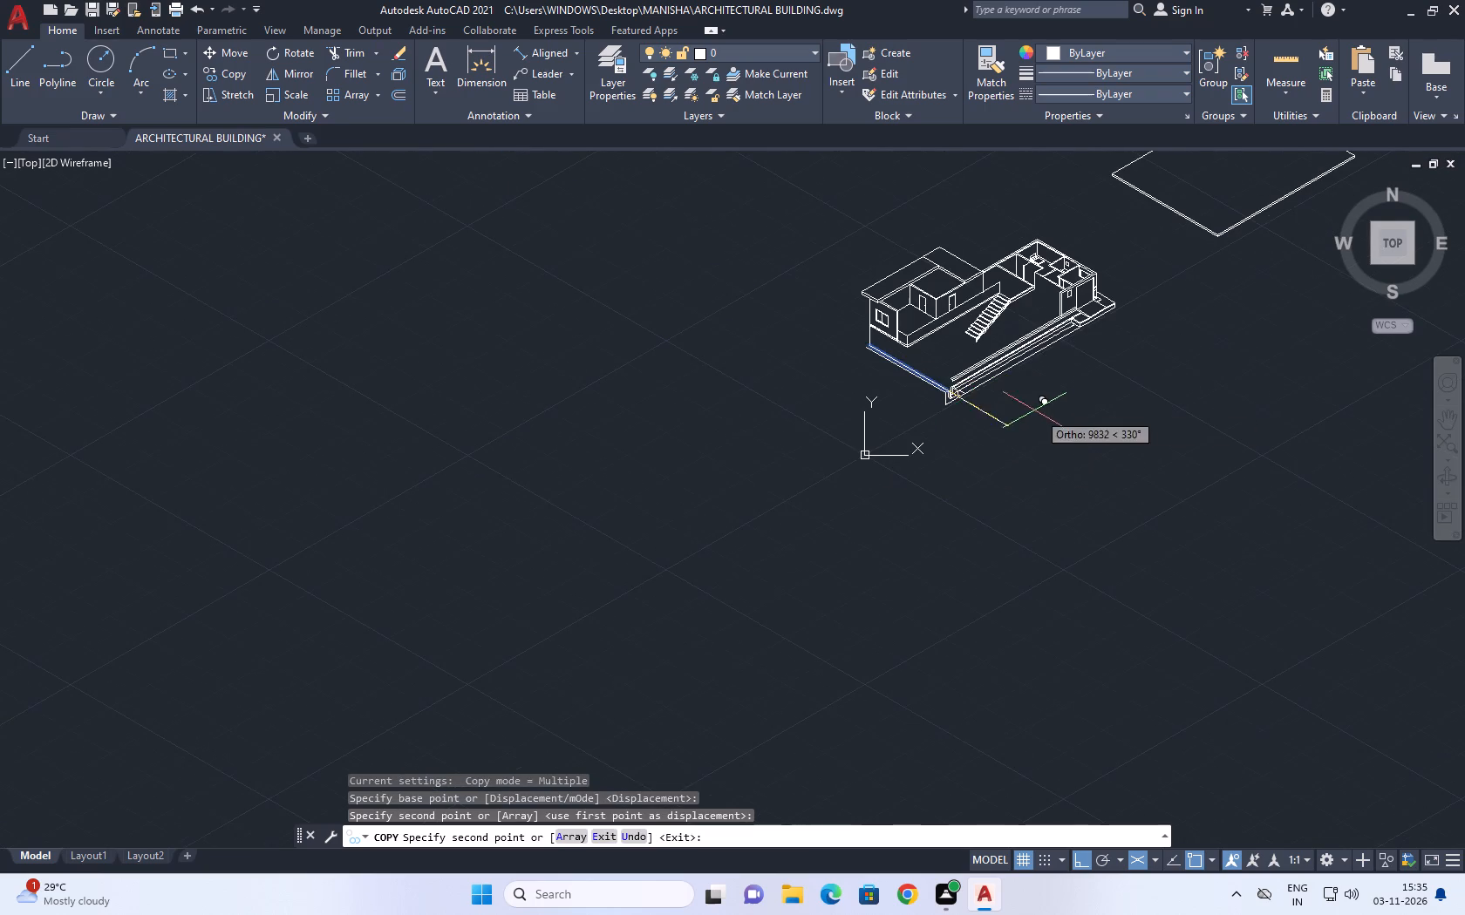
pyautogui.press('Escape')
# Delete both parallel lines running between the house's corner and the ramp's end wall.
pyautogui.scroll(3, 889, 373)
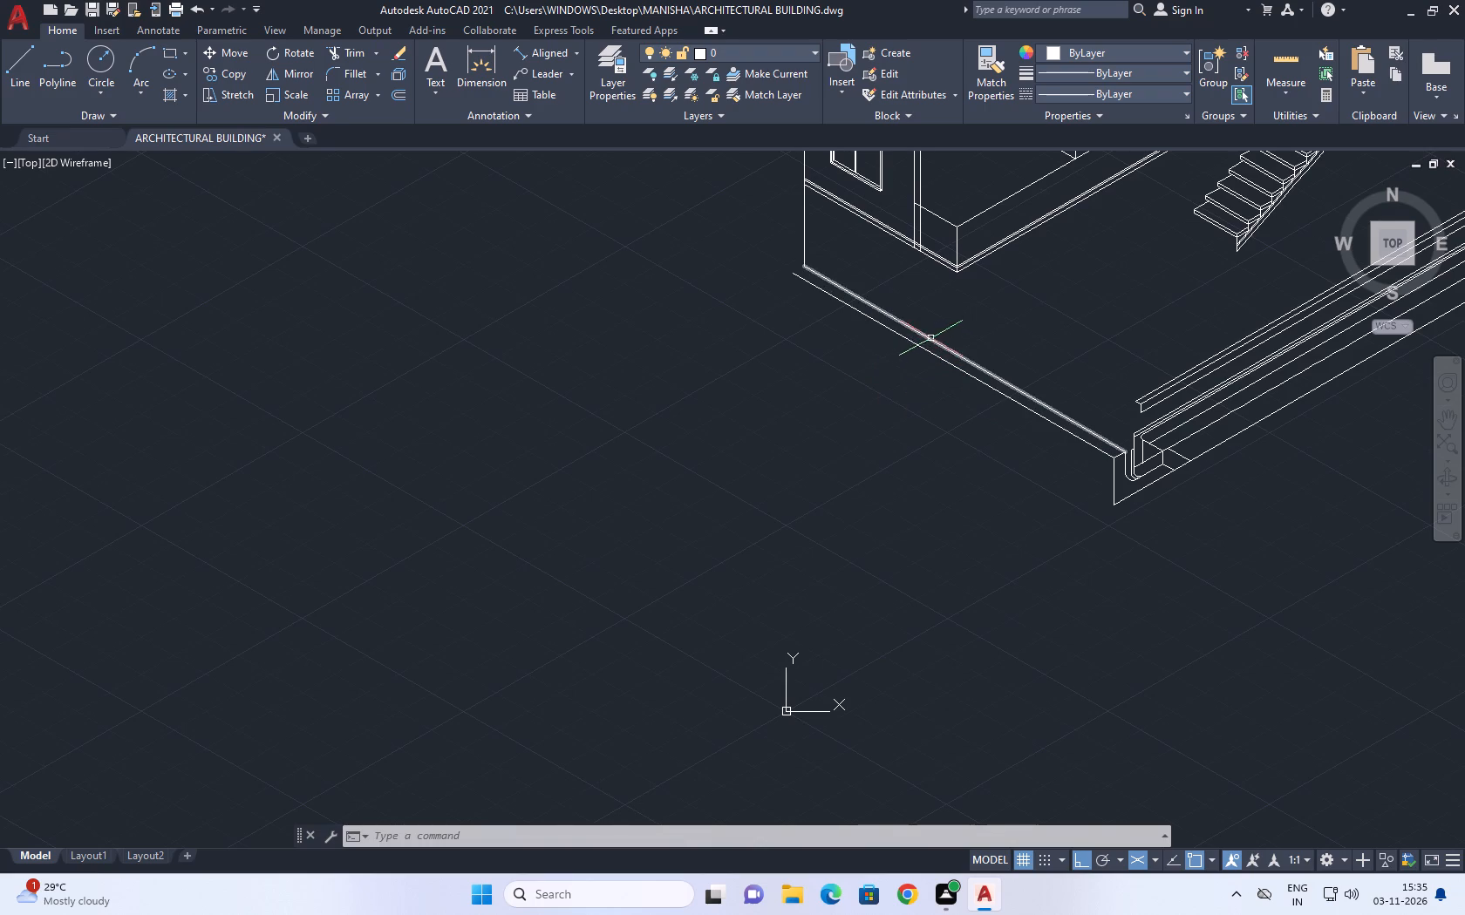
pyautogui.moveTo(1071, 344); pyautogui.dragTo(1053, 360)
pyautogui.moveTo(863, 488); pyautogui.dragTo(853, 506)
pyautogui.press('Delete')
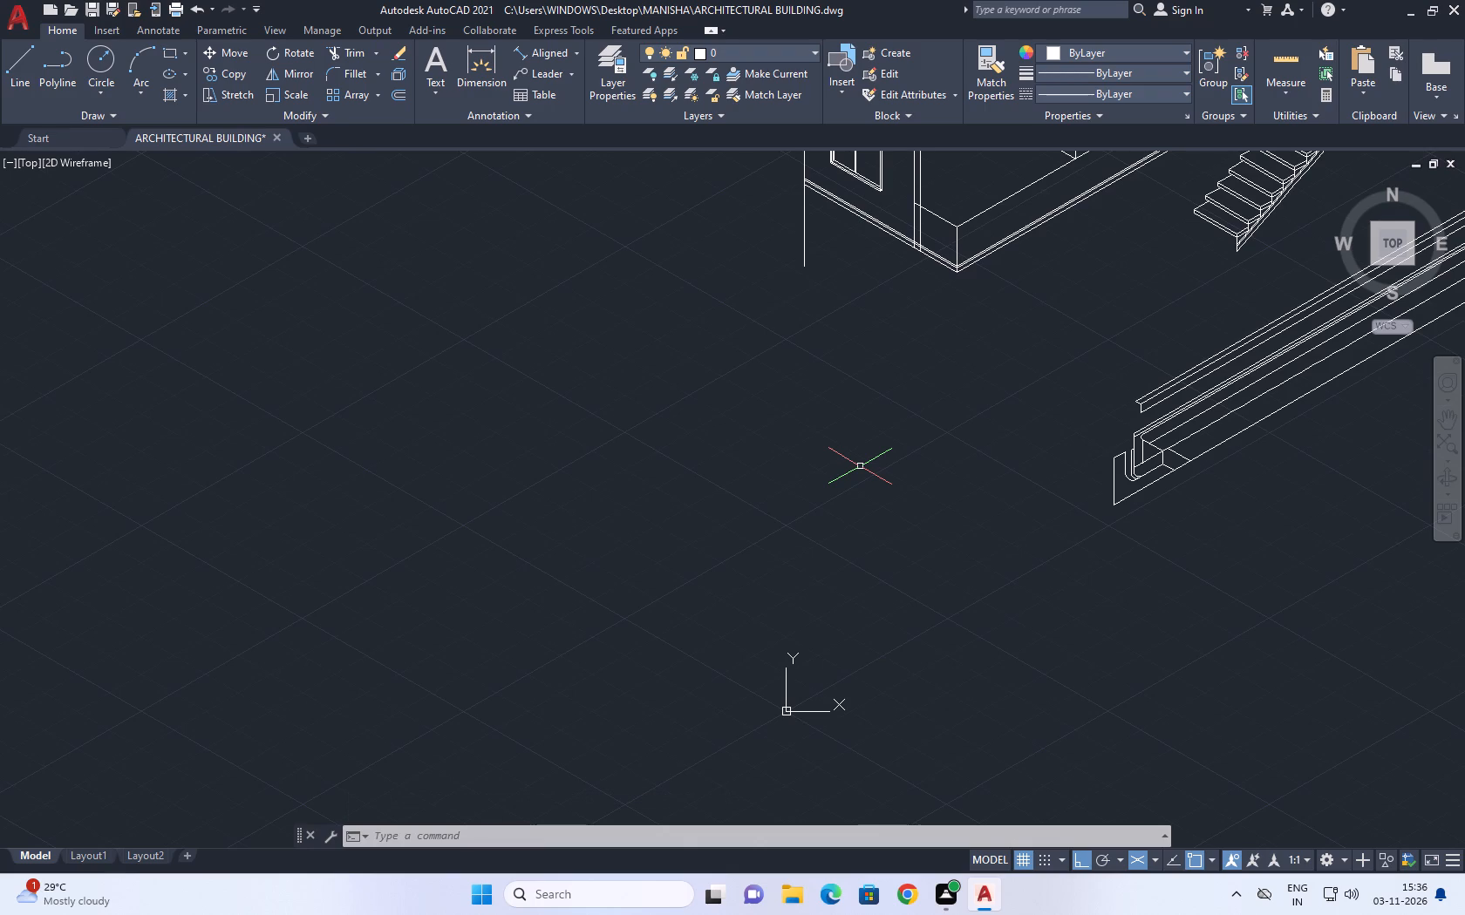
# Draw a line from the top end corner of the ramp's taller side wall along the 150° isometric axis, past the house corner's vertical edge.
pyautogui.scroll(1, 917, 359)
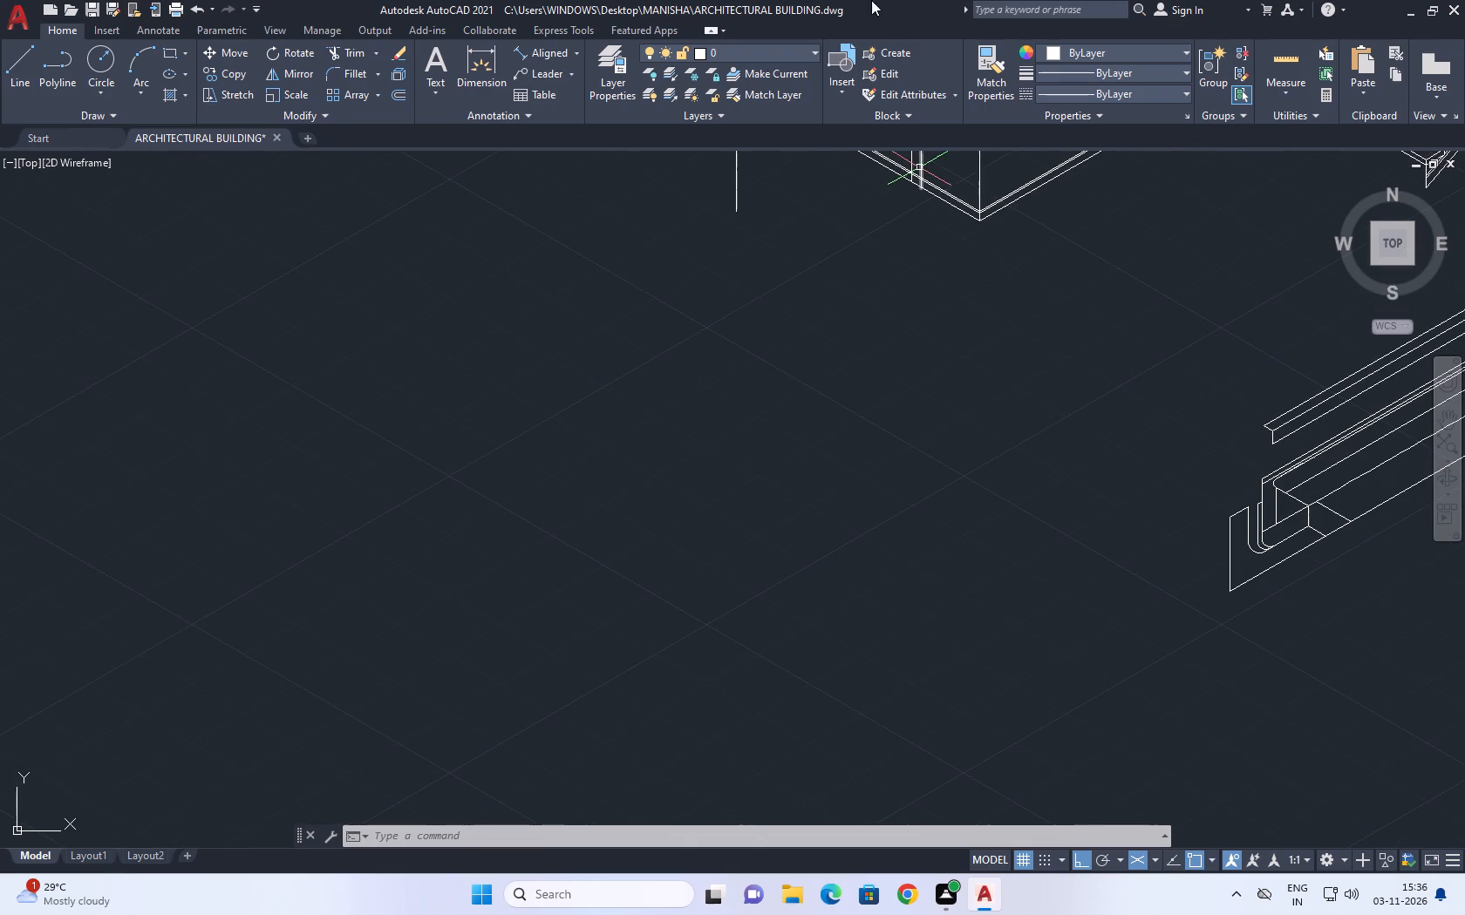
pyautogui.scroll(-1, 1024, 504)
pyautogui.moveTo(1173, 472); pyautogui.dragTo(1164, 486, button='middle')
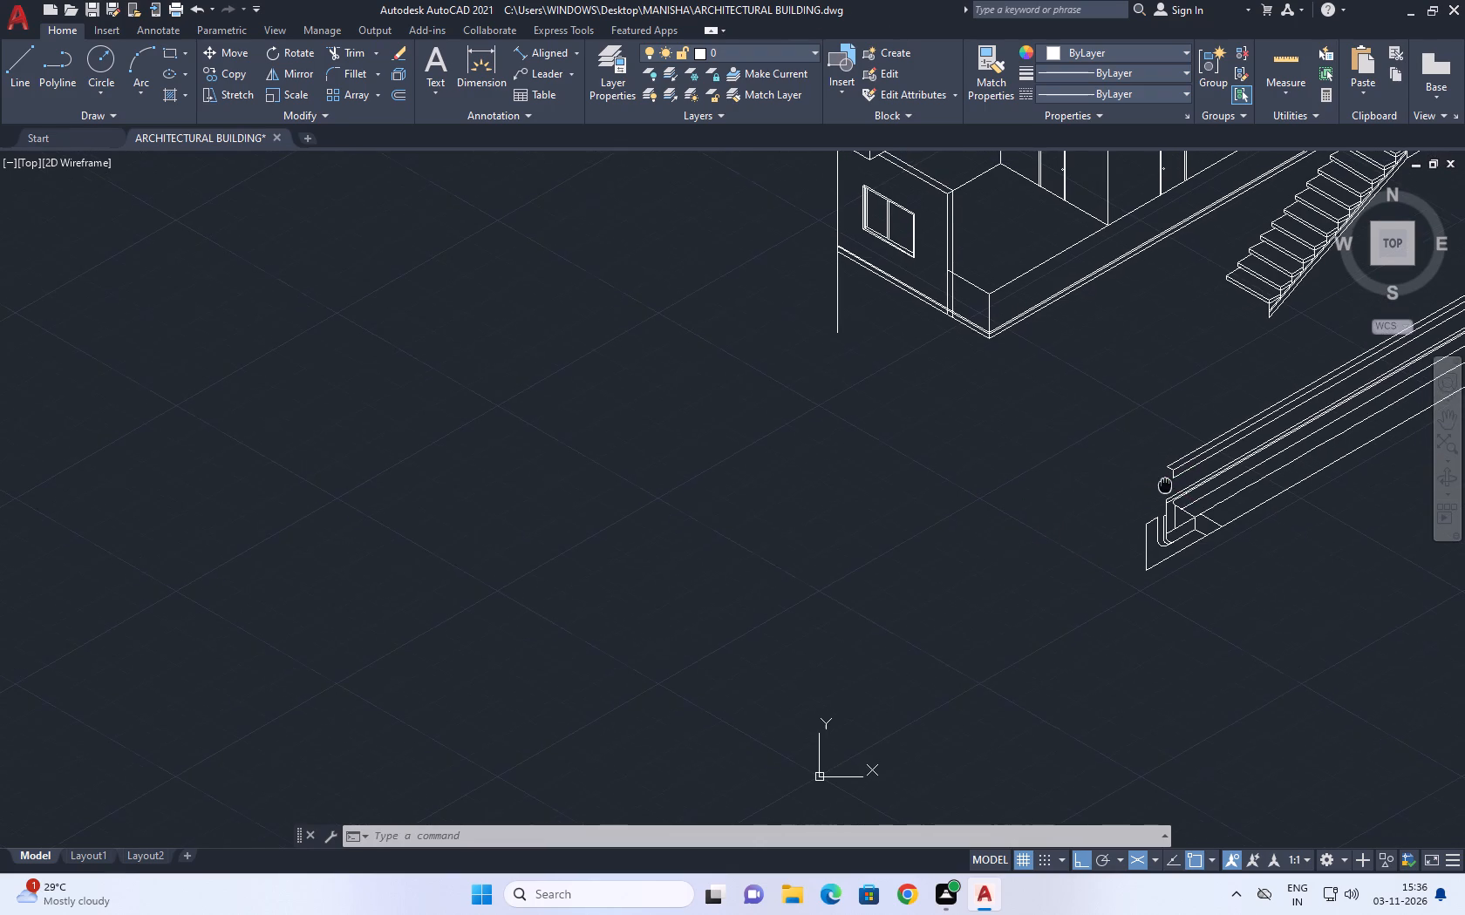
pyautogui.moveTo(1164, 486); pyautogui.dragTo(1061, 515, button='middle')
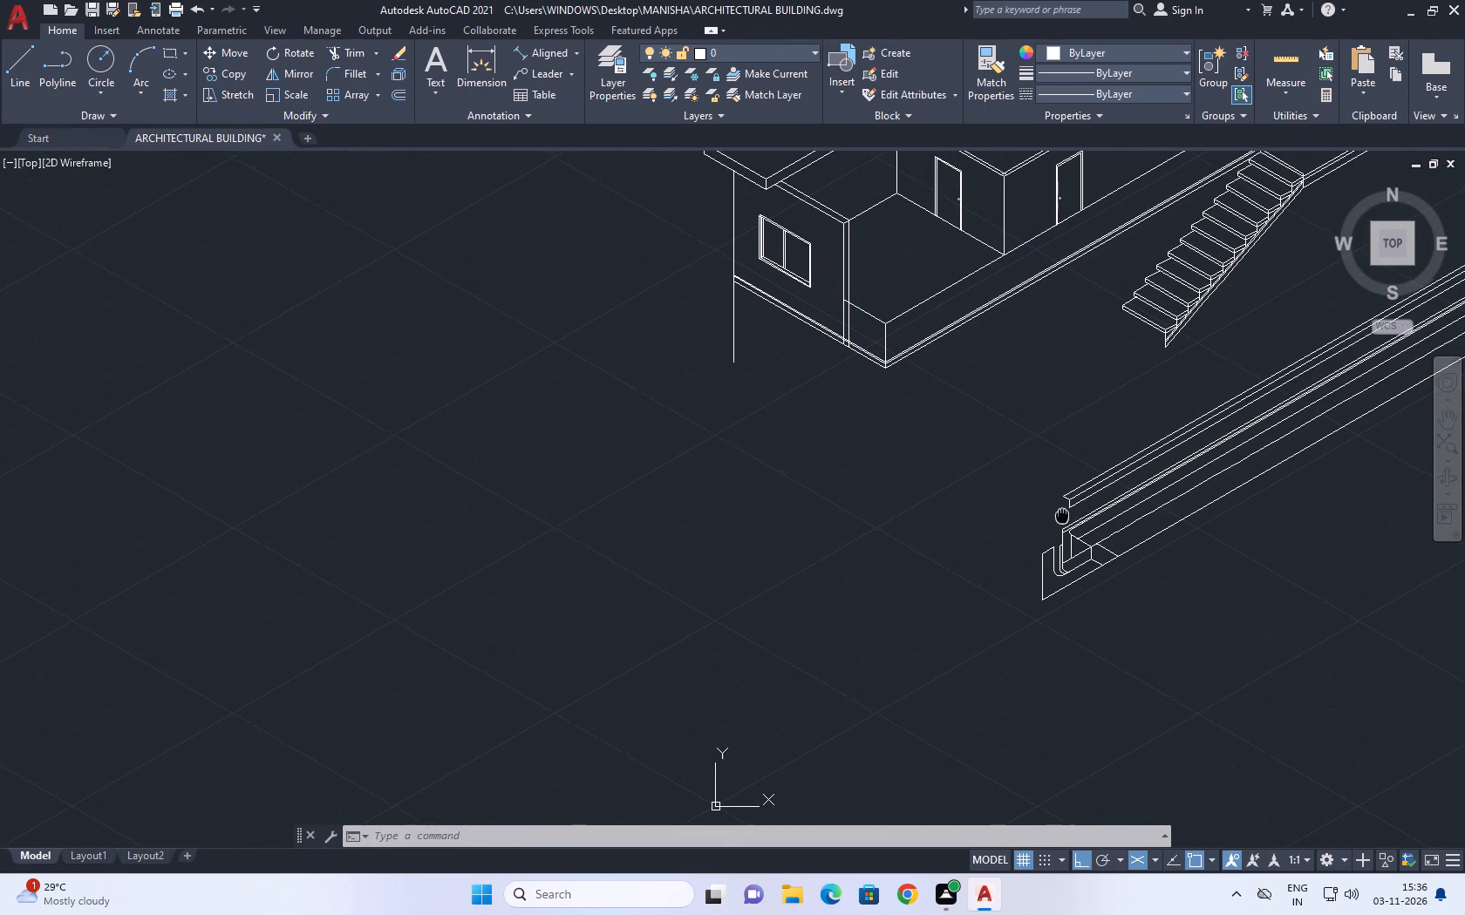
pyautogui.moveTo(1061, 515); pyautogui.dragTo(1060, 515, button='middle')
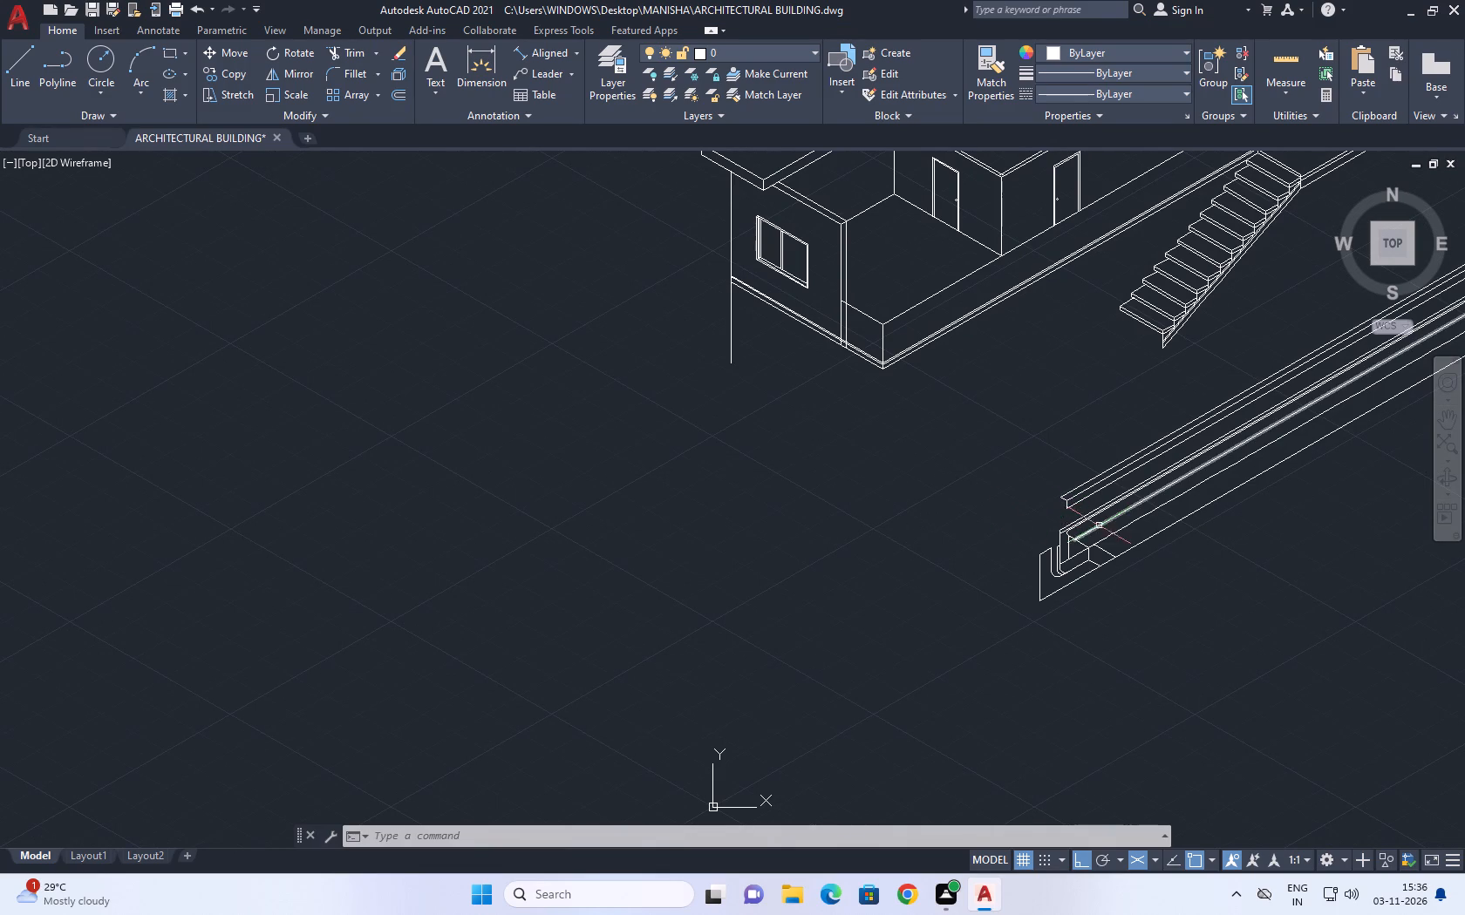
pyautogui.scroll(2, 1065, 528)
pyautogui.moveTo(1070, 551); pyautogui.dragTo(1072, 549, button='middle')
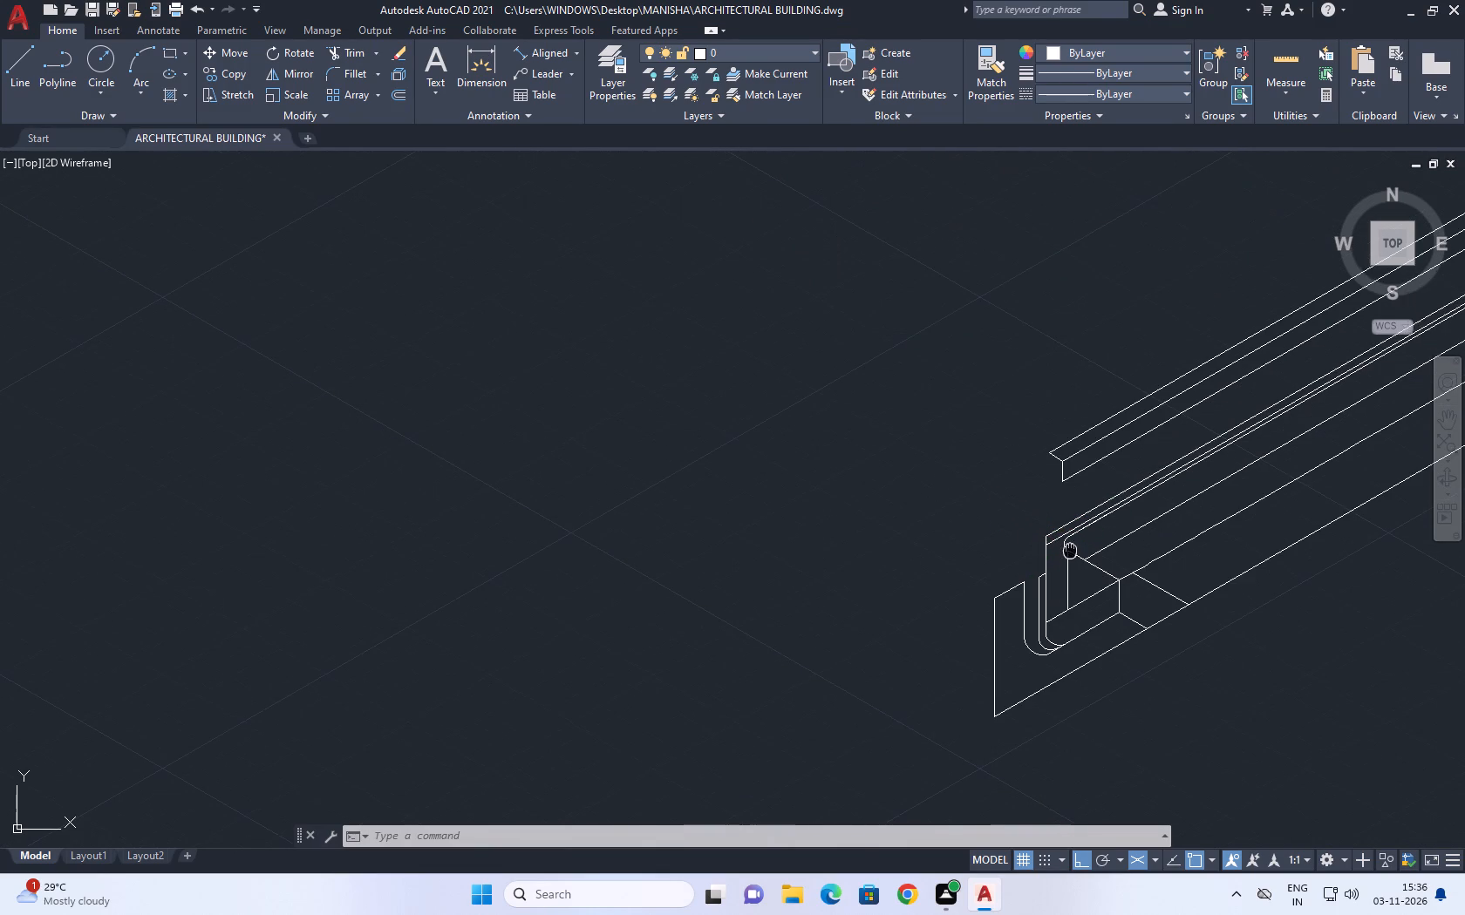
pyautogui.moveTo(1072, 549); pyautogui.dragTo(988, 549, button='middle')
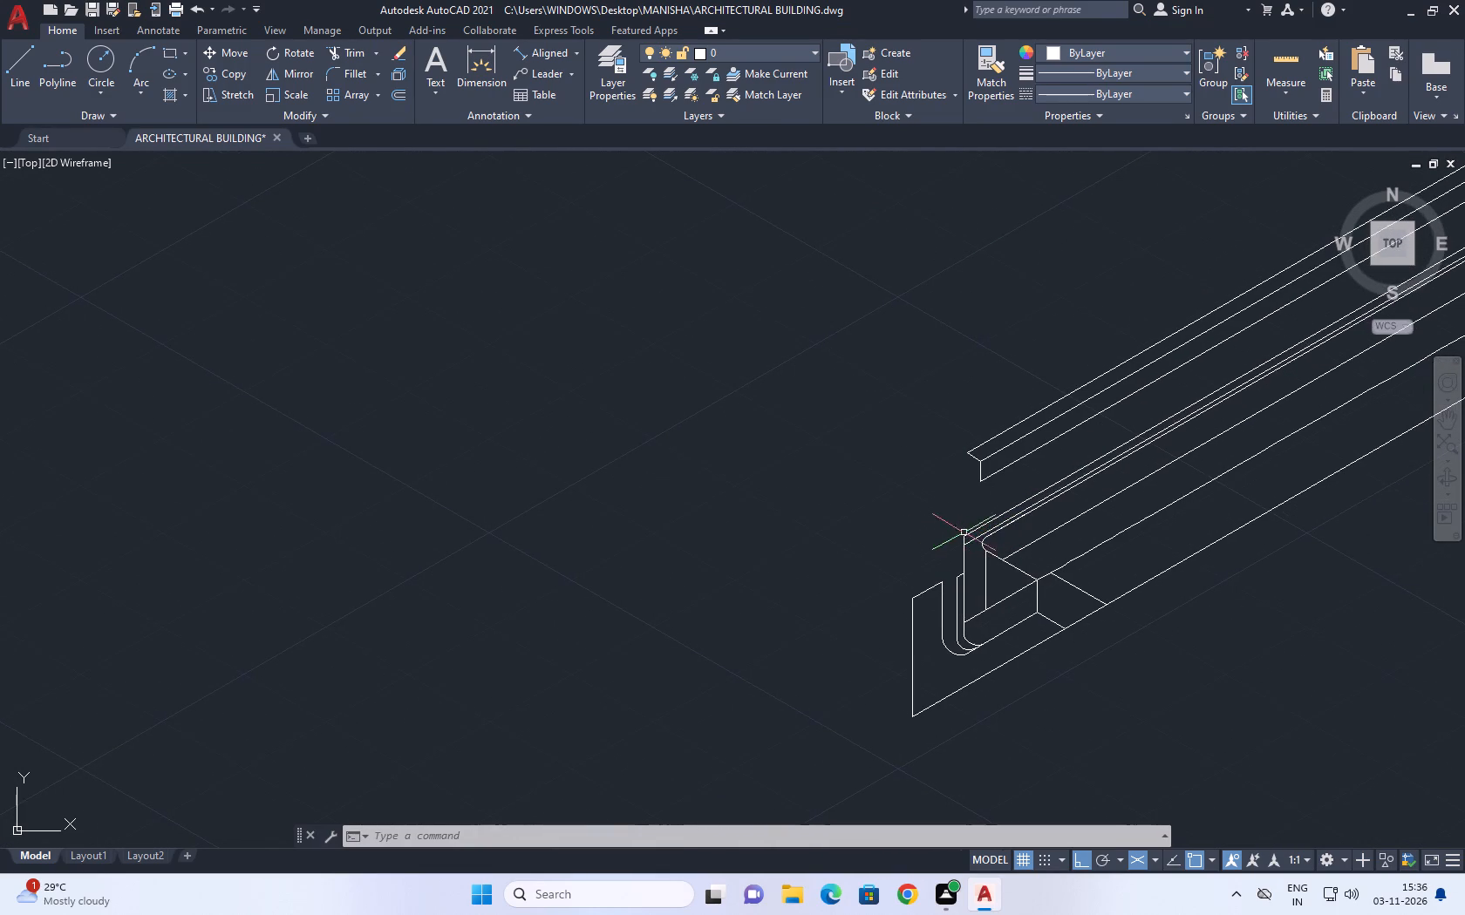
pyautogui.moveTo(883, 464); pyautogui.dragTo(903, 515, button='middle')
pyautogui.write('l')
pyautogui.press('space')
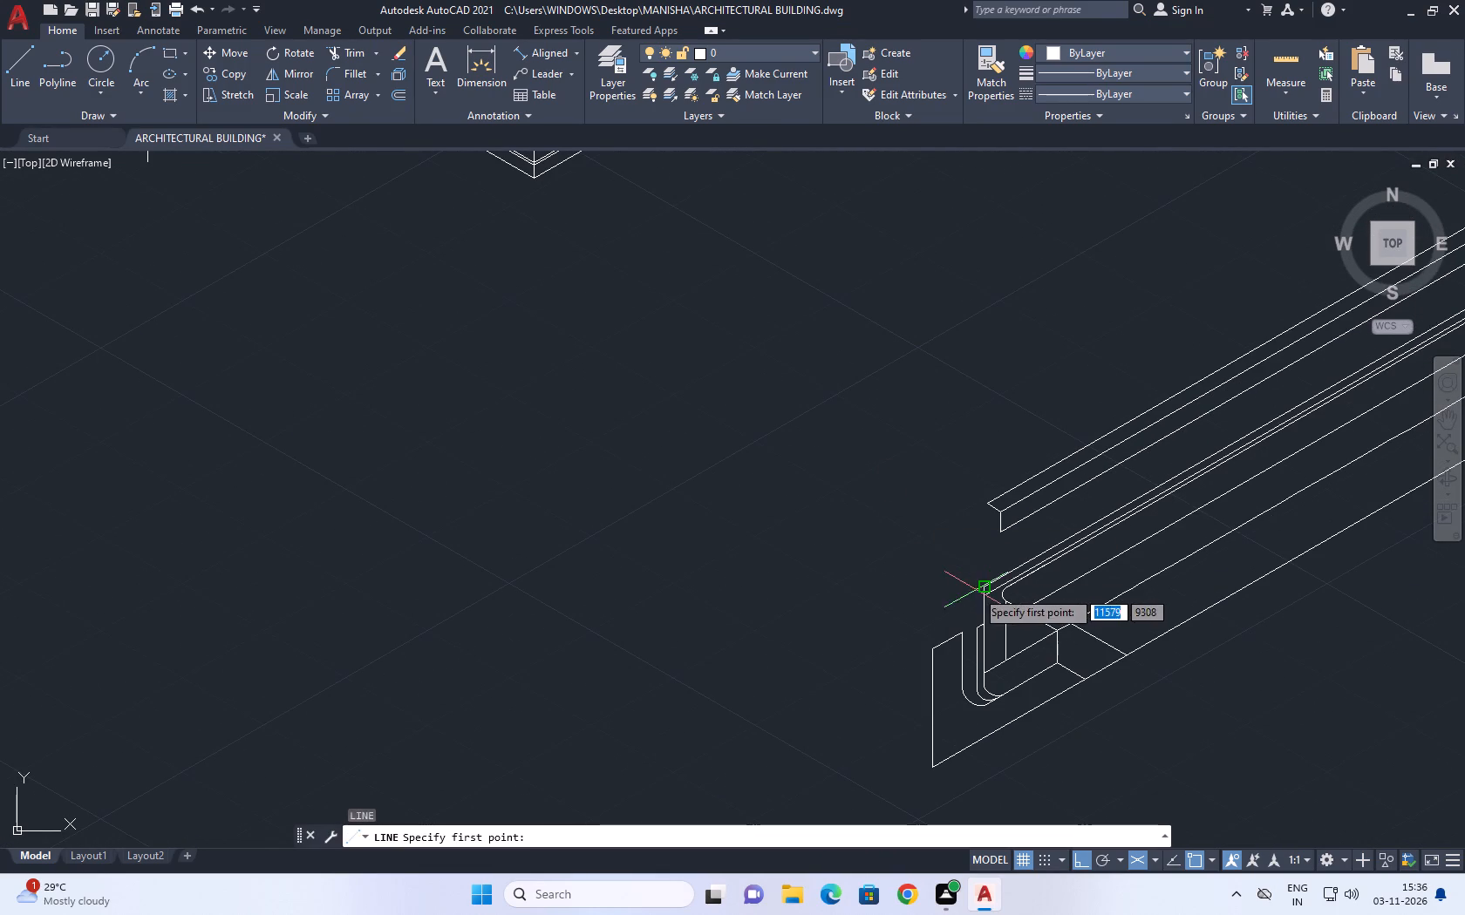
pyautogui.moveTo(977, 582); pyautogui.dragTo(954, 563)
pyautogui.scroll(-3, 619, 430)
pyautogui.scroll(2, 435, 365)
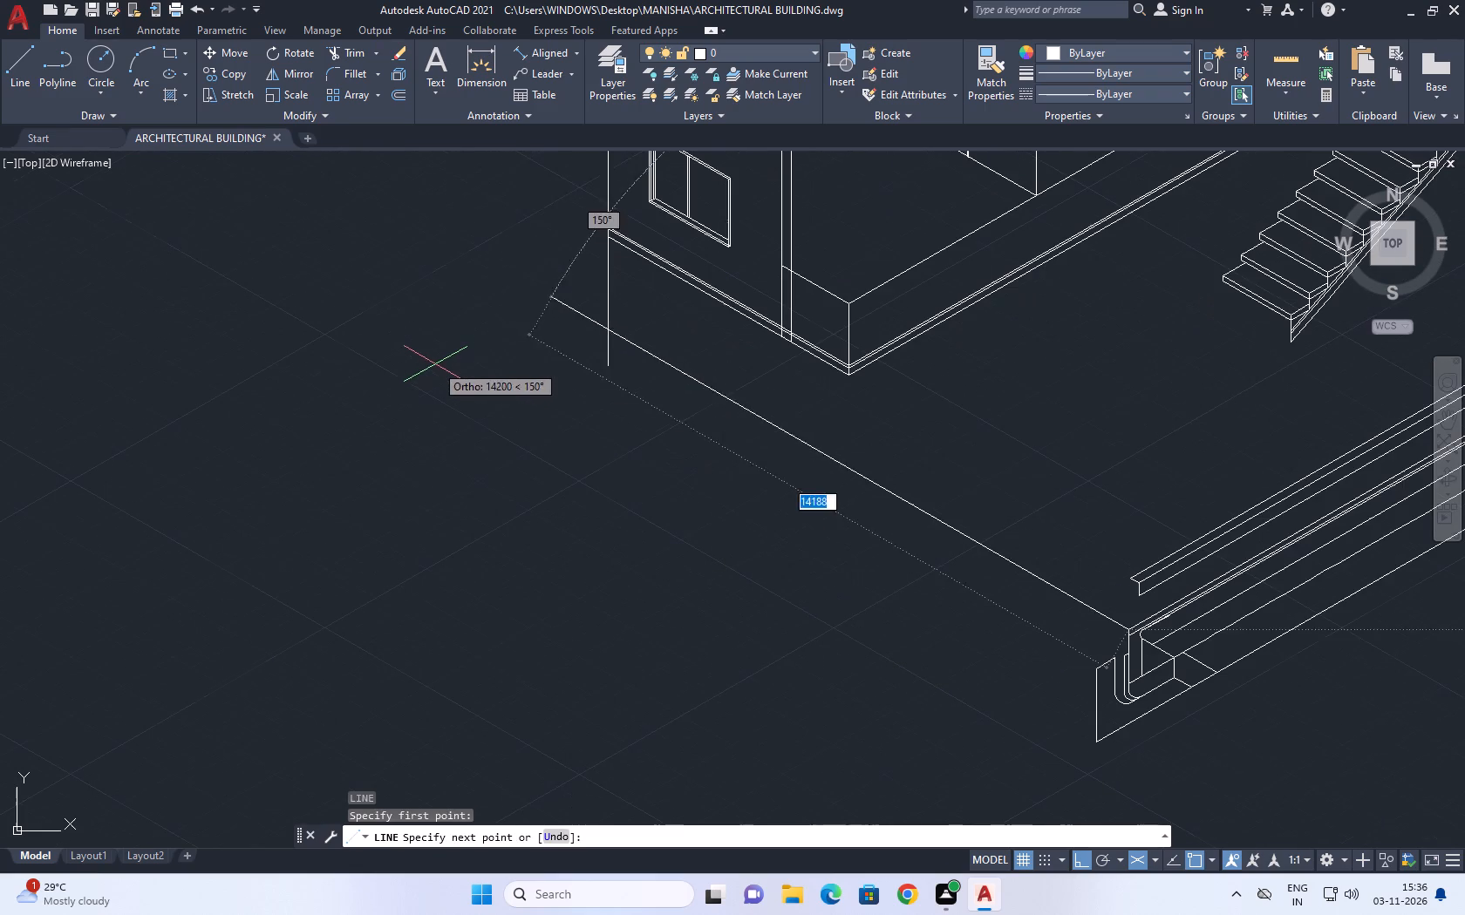
pyautogui.click(440, 314)
pyautogui.press('Escape')
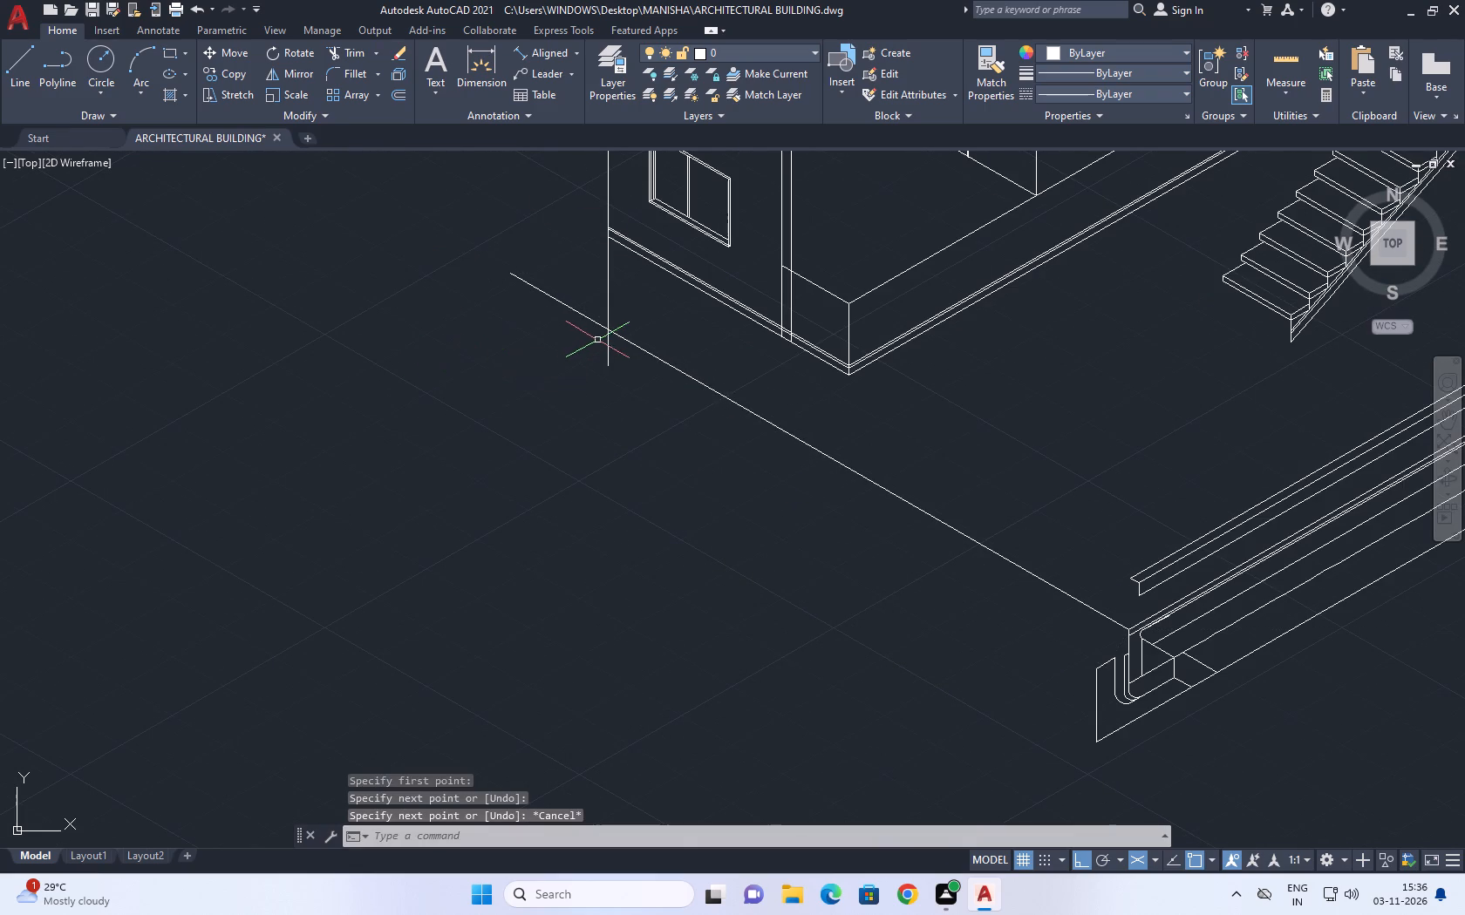
# Trim the new line and the house corner's vertical edge where they overrun each other, leaving a clean corner.
pyautogui.write('tr')
pyautogui.press('space')
pyautogui.click(591, 304)
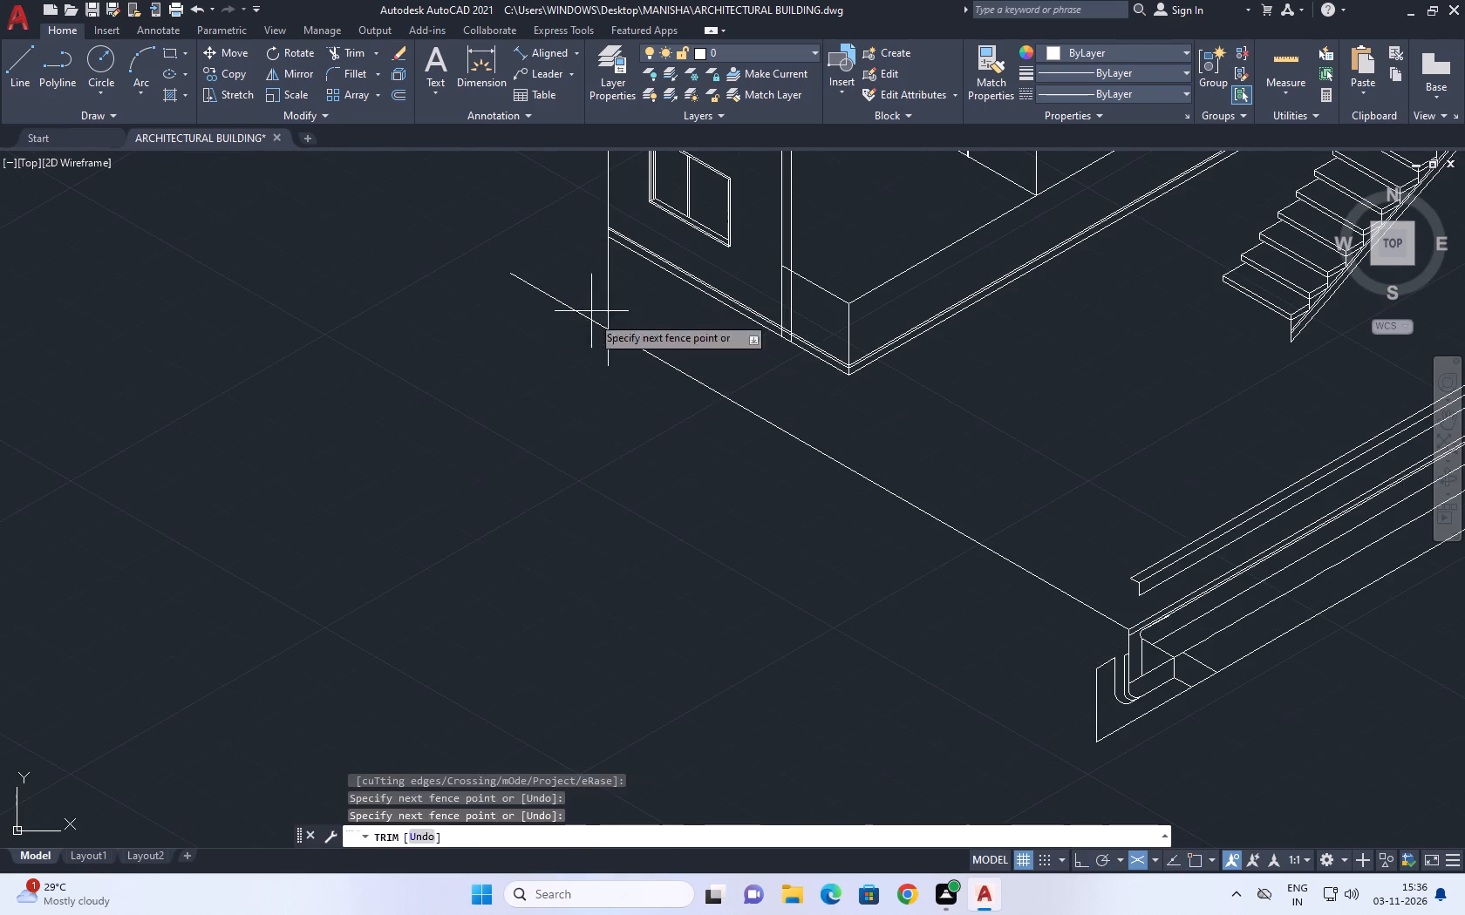
pyautogui.click(612, 386)
pyautogui.click(626, 372)
pyautogui.moveTo(538, 329); pyautogui.dragTo(528, 331)
pyautogui.press('Escape')
pyautogui.scroll(-1, 747, 431)
# Trim the two vertical lines of the window wall's end where they run down through the base band.
pyautogui.press('space')
pyautogui.scroll(6, 769, 352)
pyautogui.click(728, 346)
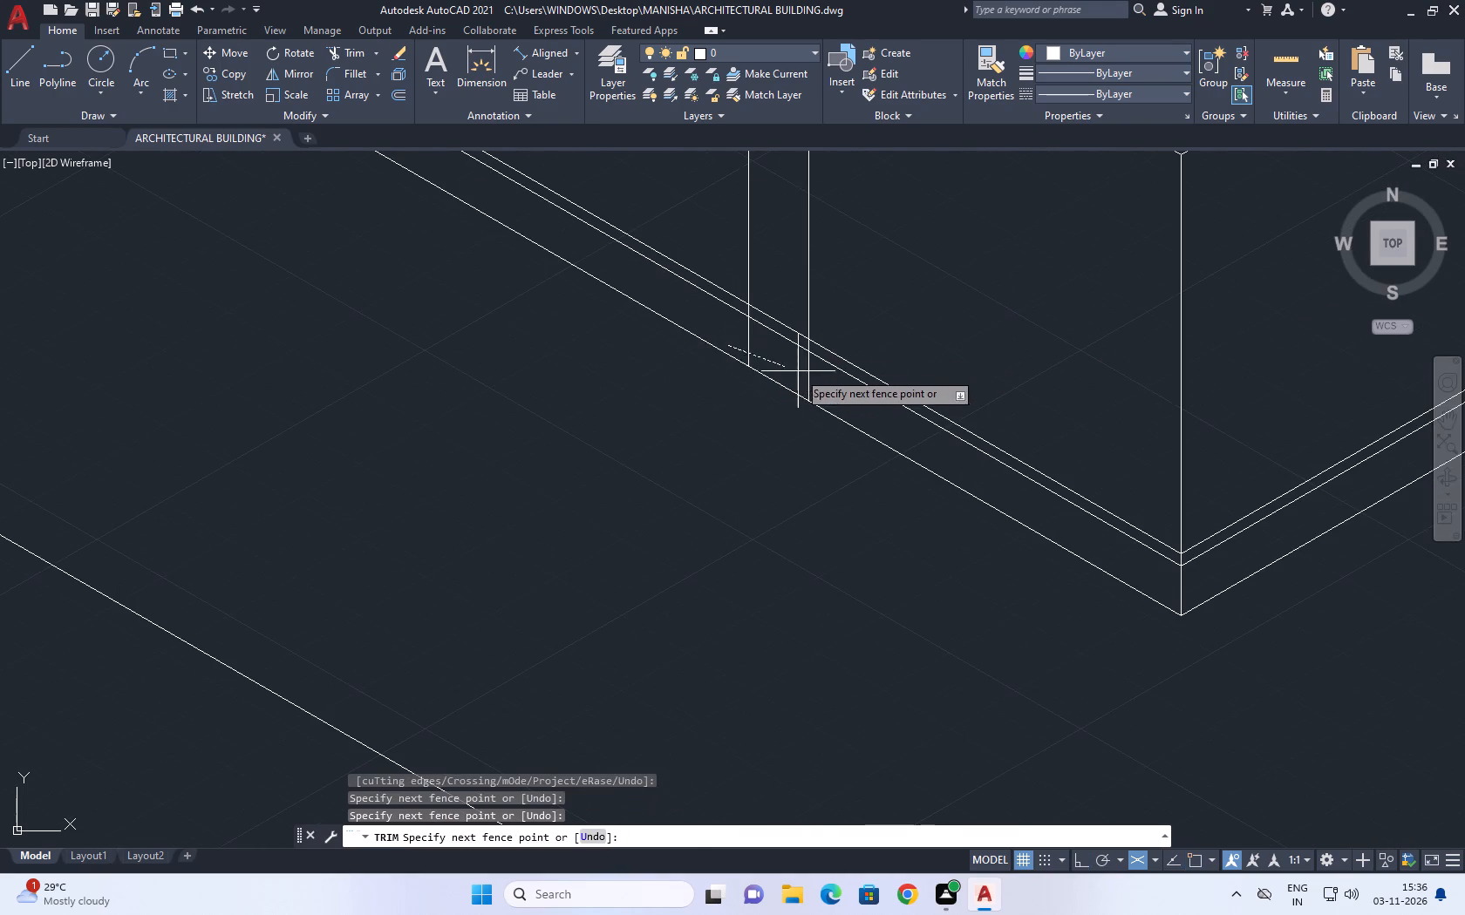
pyautogui.click(831, 396)
pyautogui.press('Escape')
# Examine the new line between the house's corner and the ramp in the overall drawing.
pyautogui.scroll(-4, 796, 392)
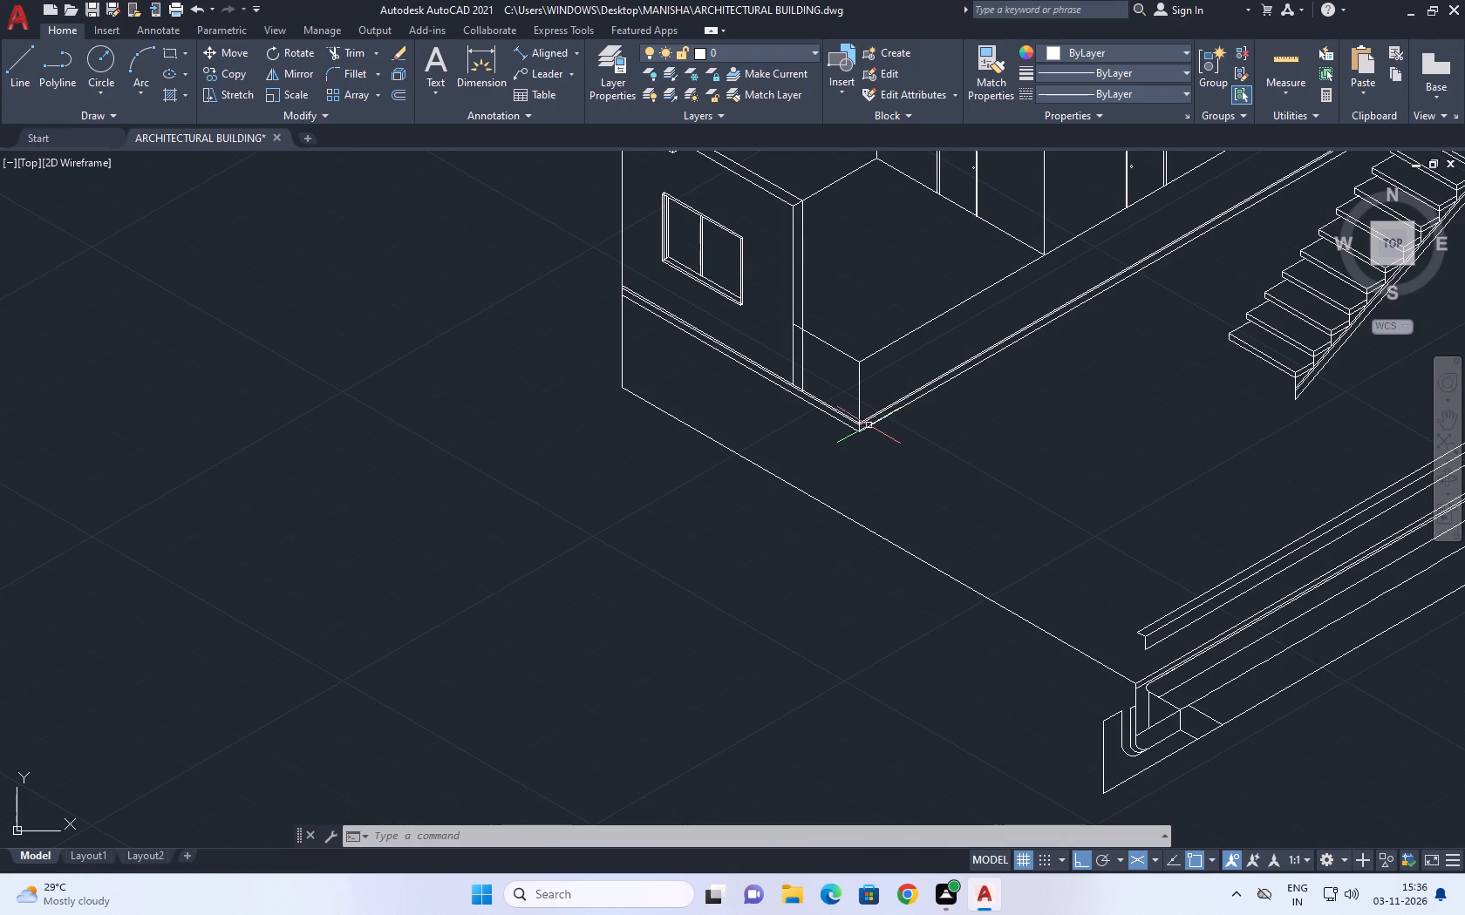
pyautogui.scroll(-1, 926, 507)
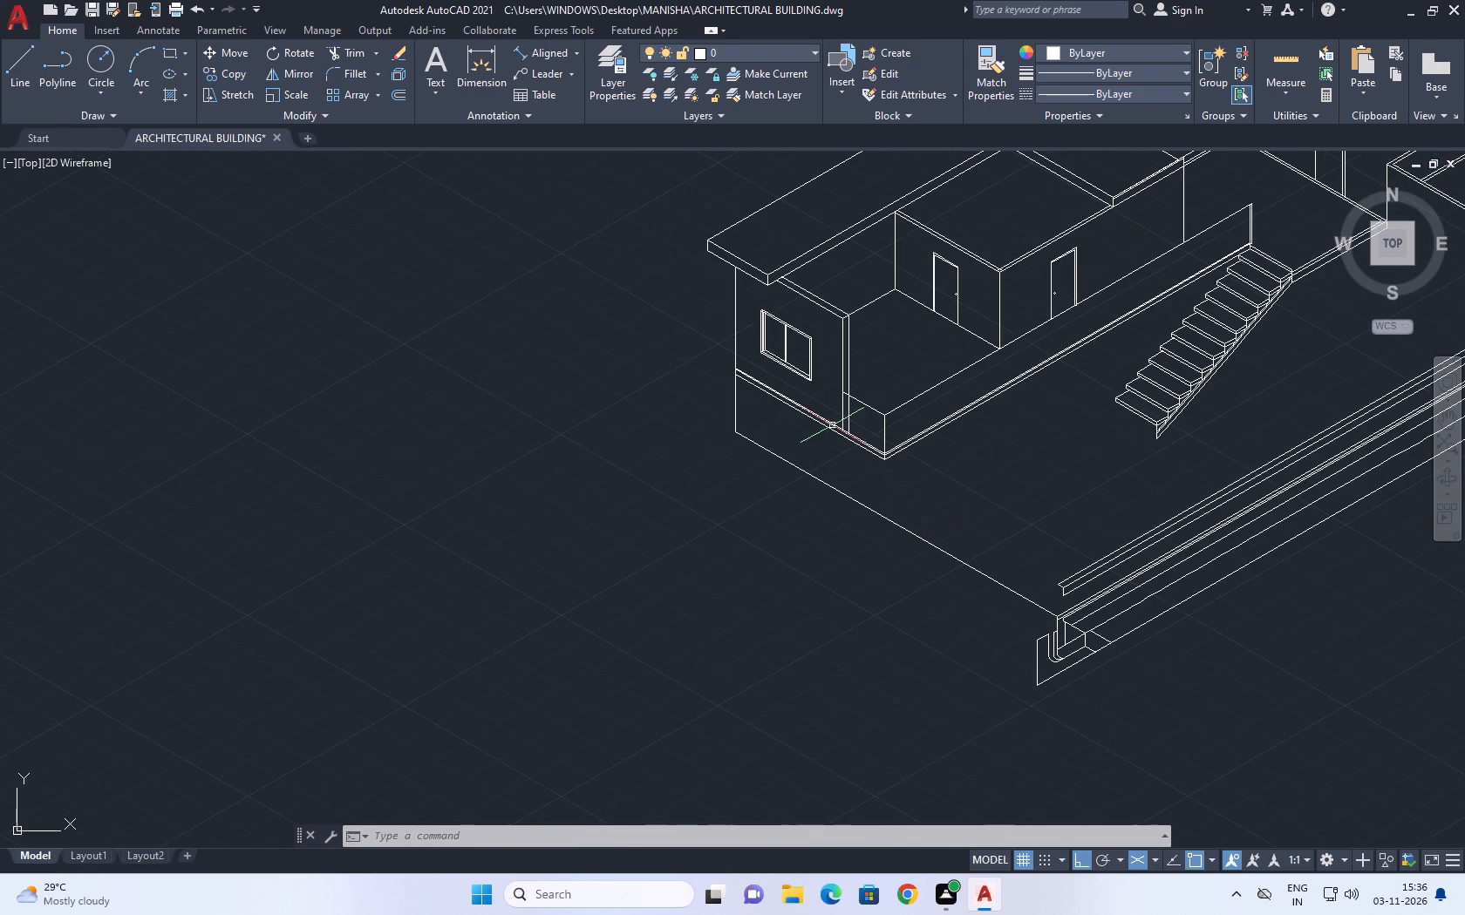
pyautogui.moveTo(1056, 585); pyautogui.dragTo(1065, 667, button='middle')
pyautogui.middleClick(910, 538)
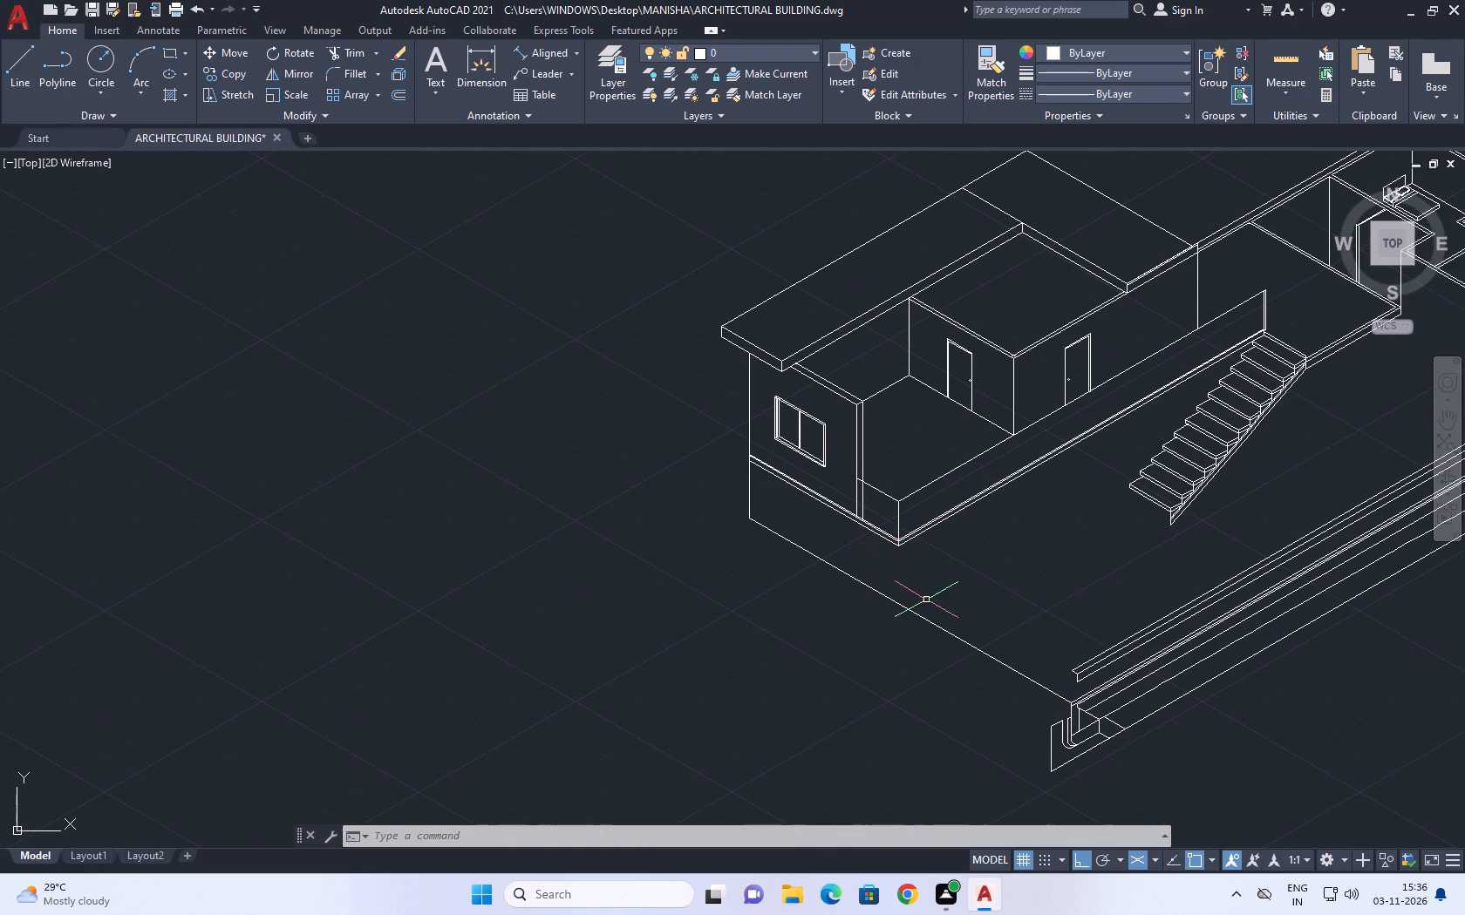
pyautogui.scroll(-2, 968, 617)
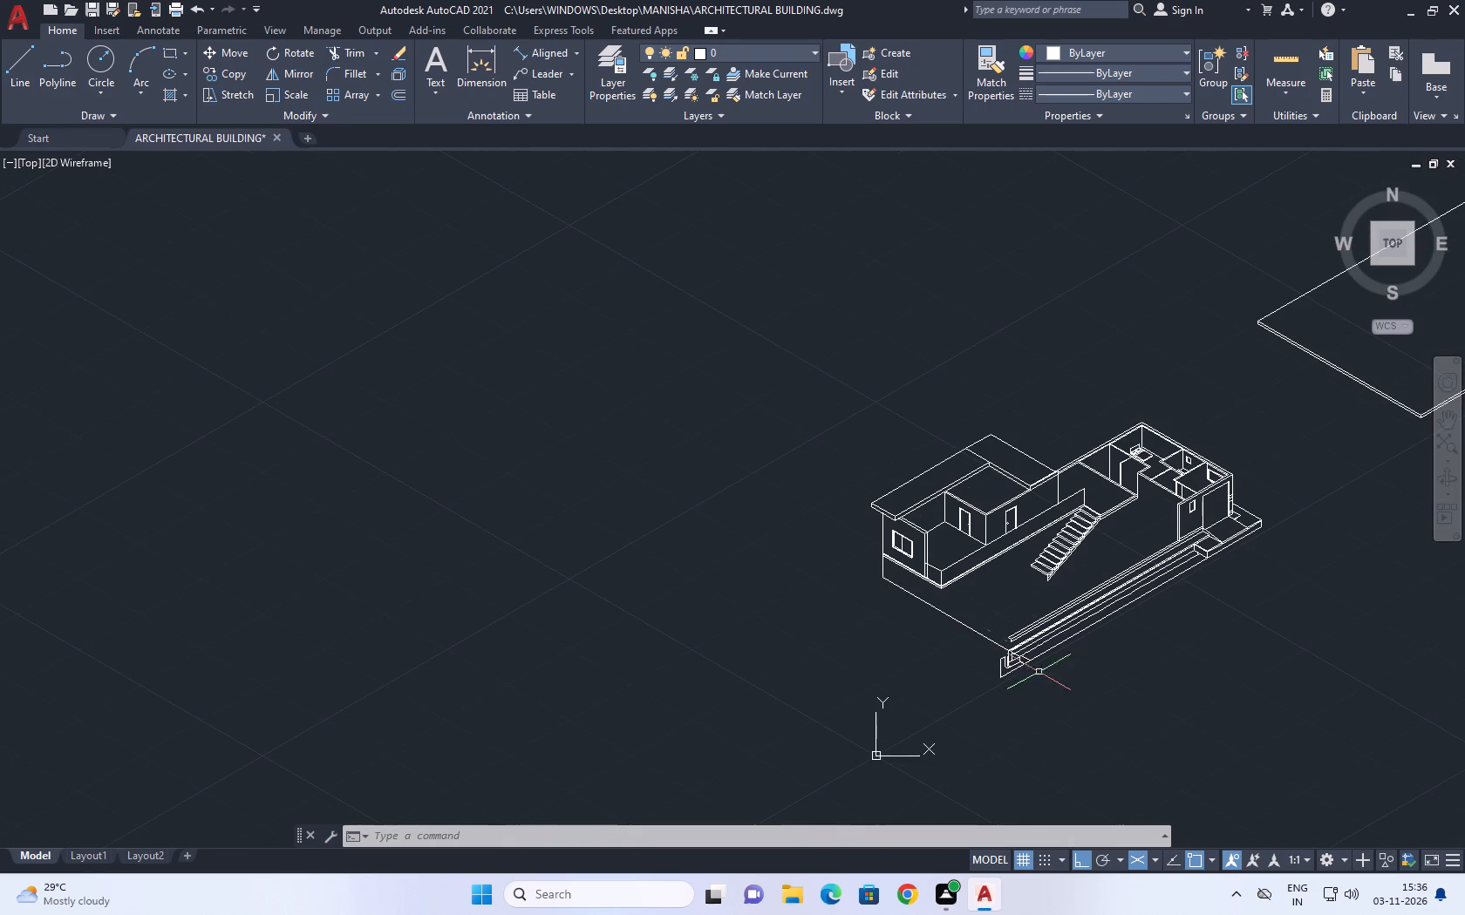
pyautogui.click(972, 627)
pyautogui.moveTo(1035, 638); pyautogui.dragTo(1046, 633, button='middle')
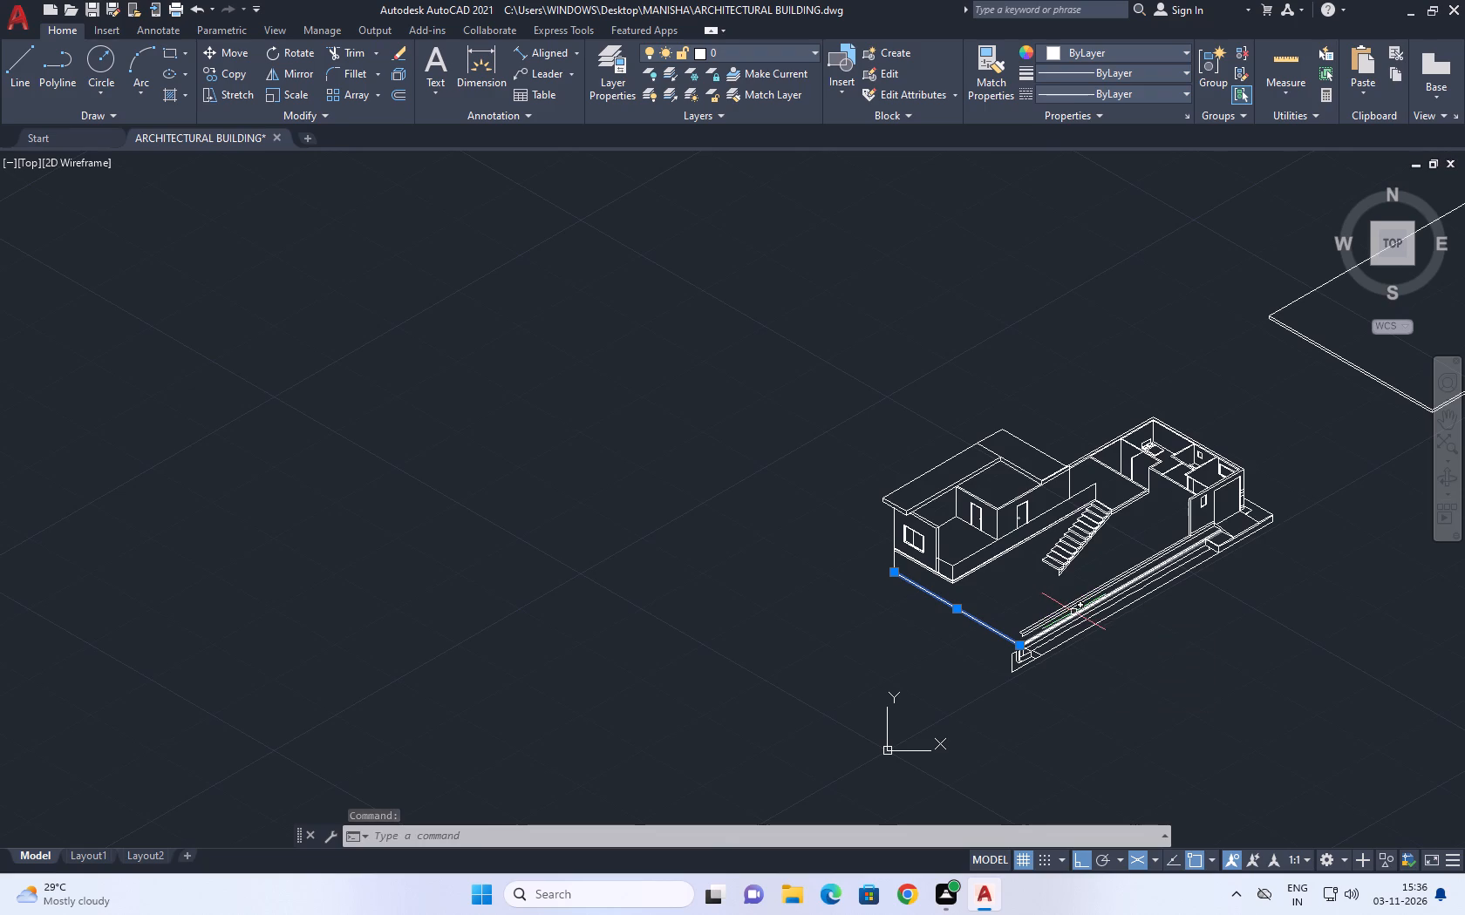
pyautogui.press('Escape')
# Copy the vertical corner edge of the low wall beside the window wall 1100 along the 30° isometric axis.
pyautogui.scroll(3, 950, 573)
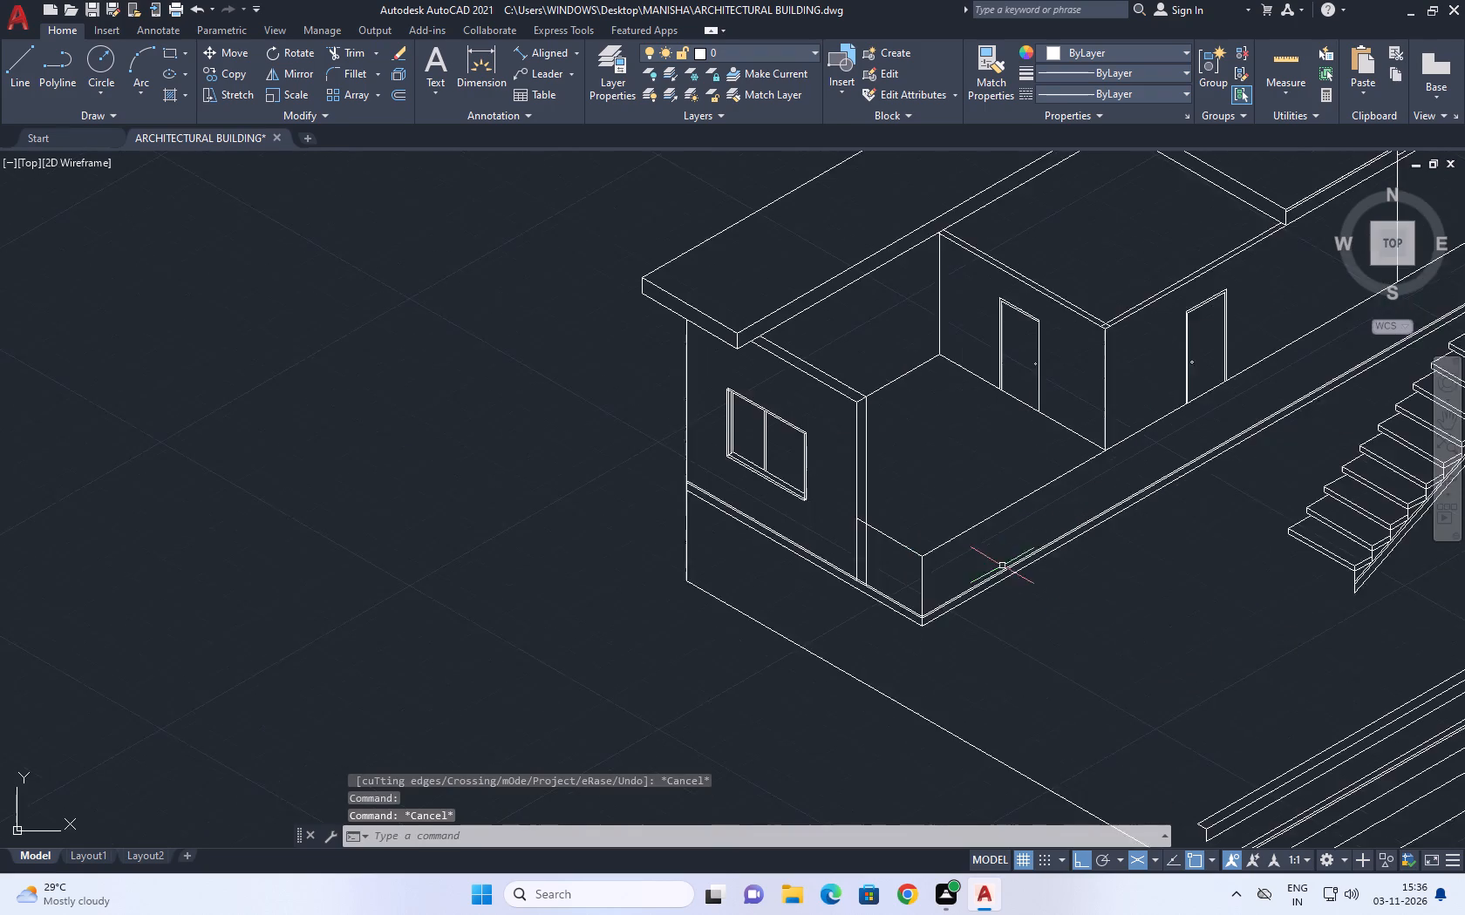
pyautogui.moveTo(1003, 566); pyautogui.dragTo(945, 621, button='middle')
pyautogui.scroll(1, 906, 600)
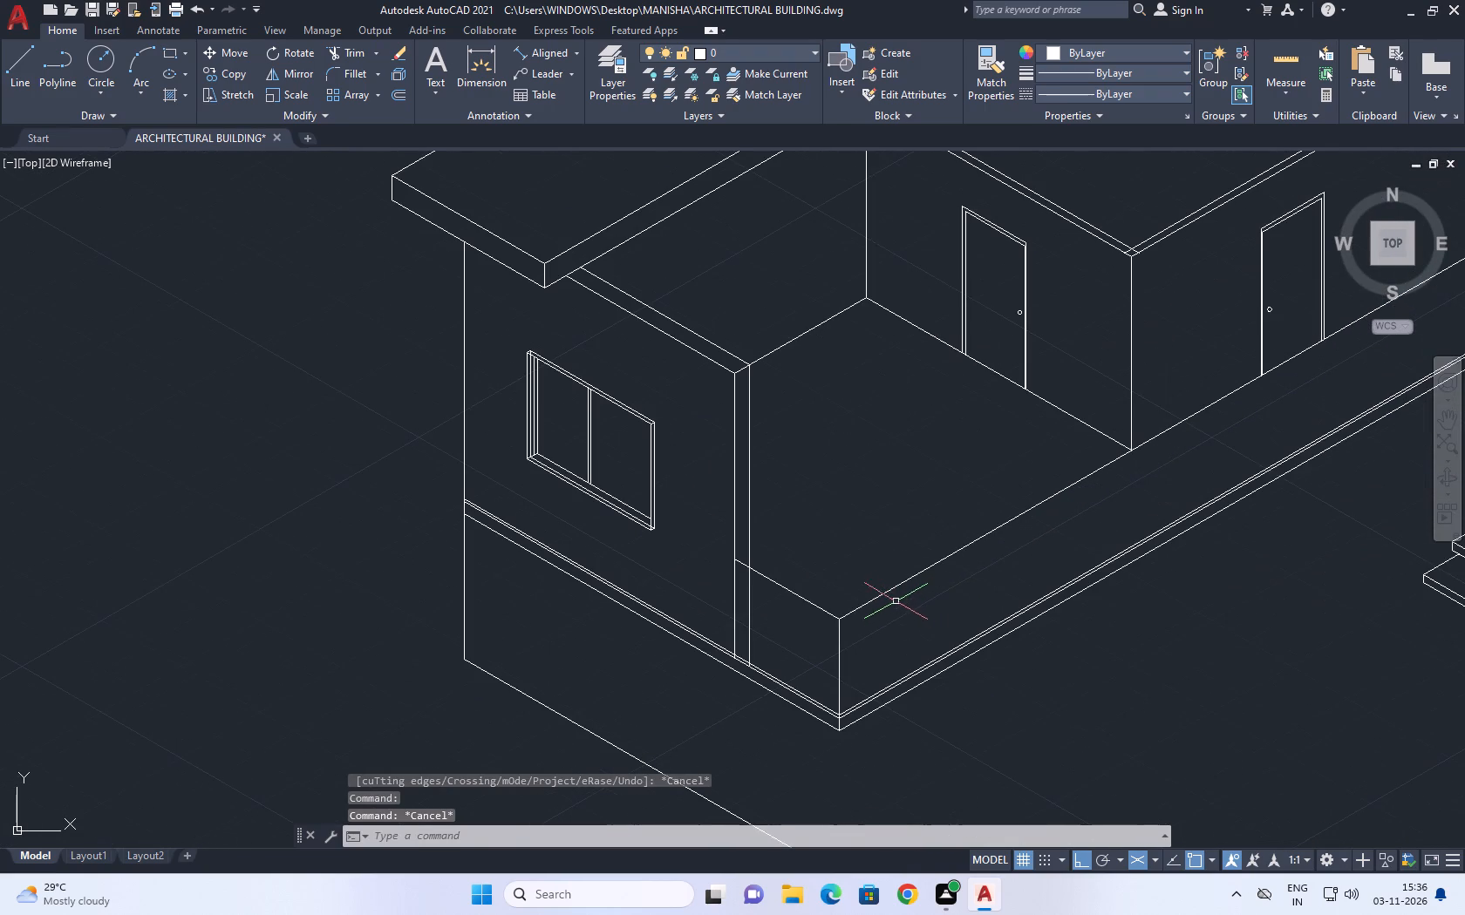
pyautogui.scroll(2, 839, 639)
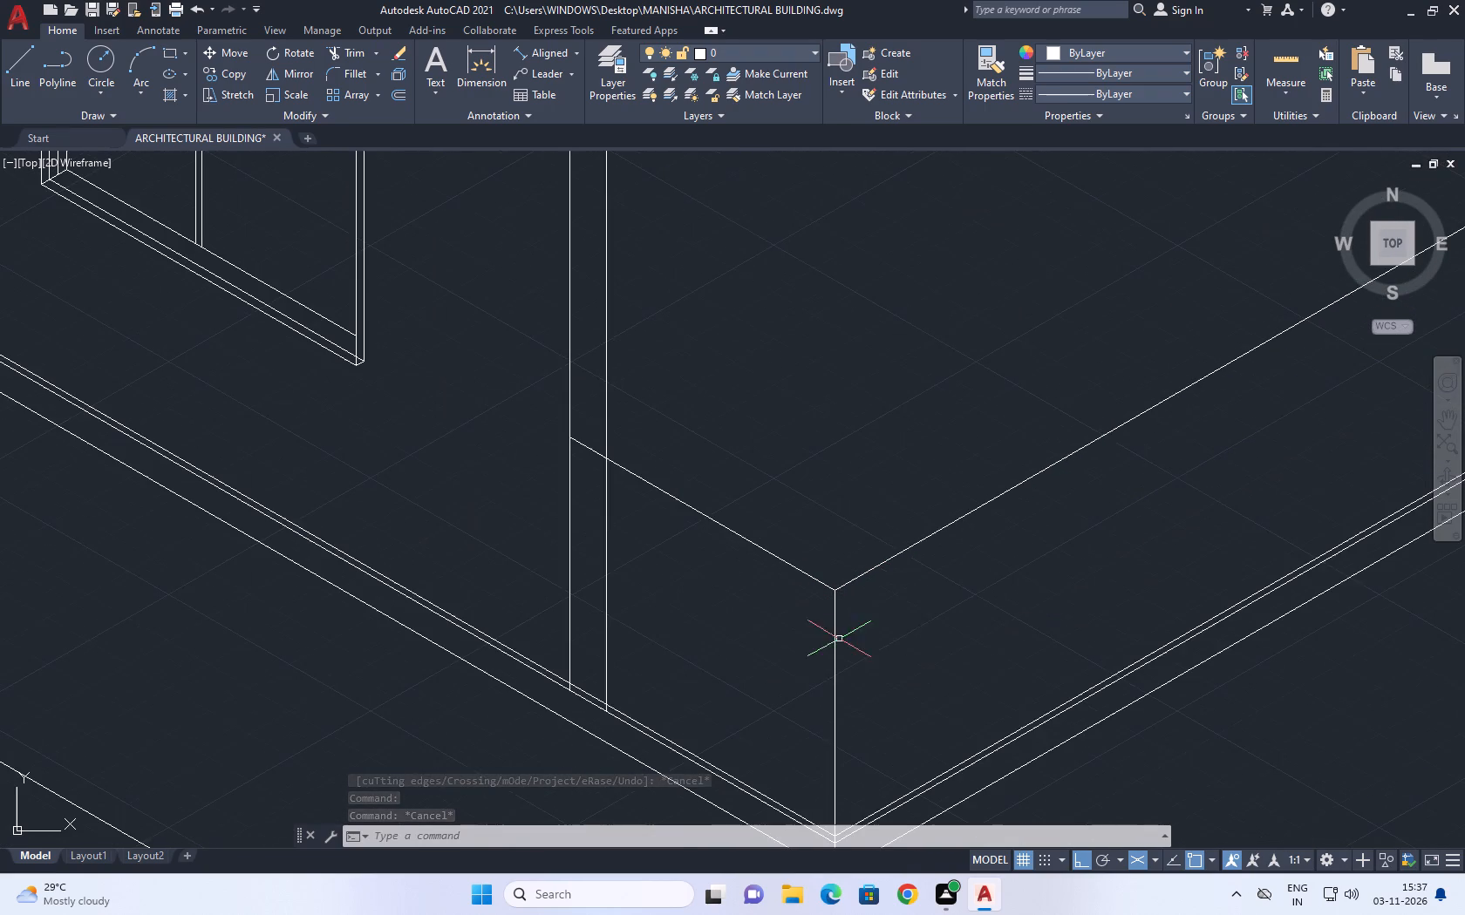
pyautogui.moveTo(894, 623); pyautogui.dragTo(848, 621)
pyautogui.moveTo(773, 639); pyautogui.dragTo(780, 644)
pyautogui.scroll(1, 1003, 636)
pyautogui.moveTo(981, 634); pyautogui.dragTo(825, 540, button='middle')
pyautogui.press('c')
pyautogui.press('o')
pyautogui.press('space')
pyautogui.moveTo(787, 532); pyautogui.dragTo(842, 521)
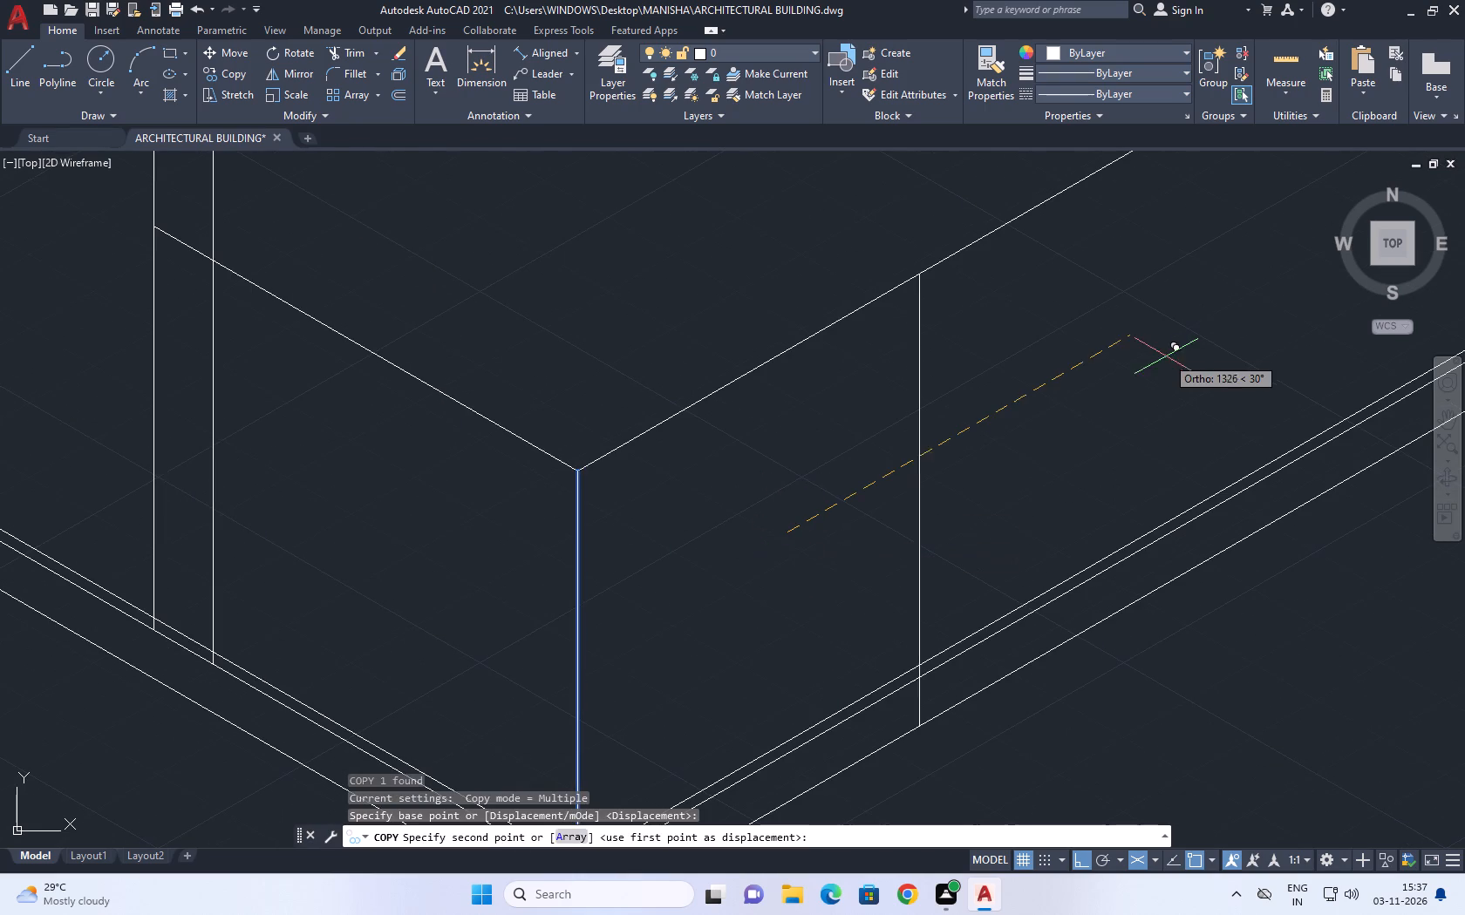
pyautogui.write('11')
pyautogui.press('0')
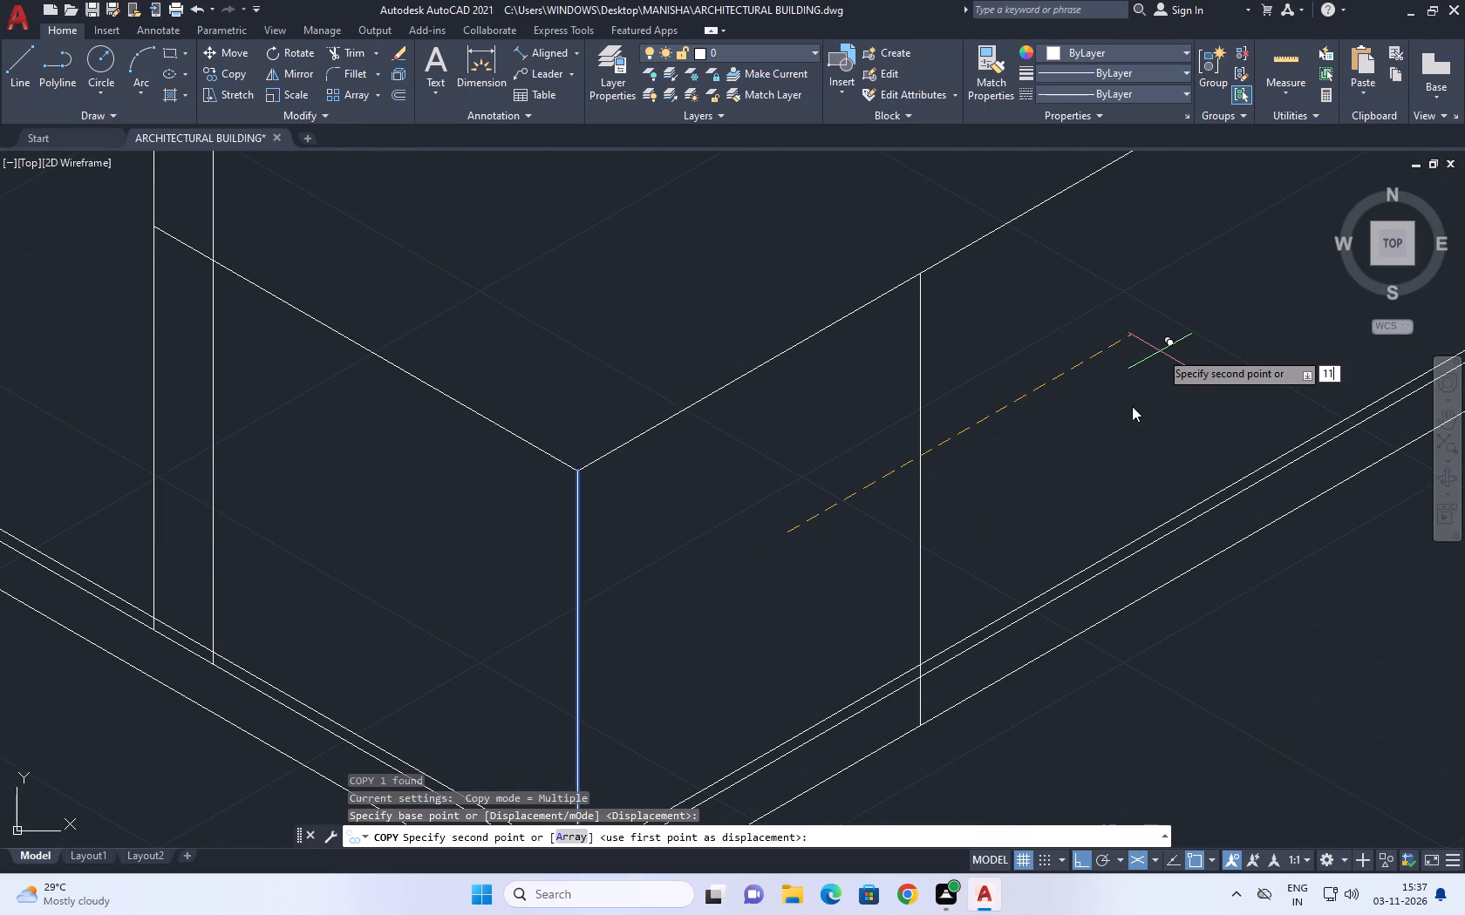
pyautogui.press('0')
pyautogui.press('Return')
pyautogui.press('Escape')
pyautogui.scroll(-1, 1115, 466)
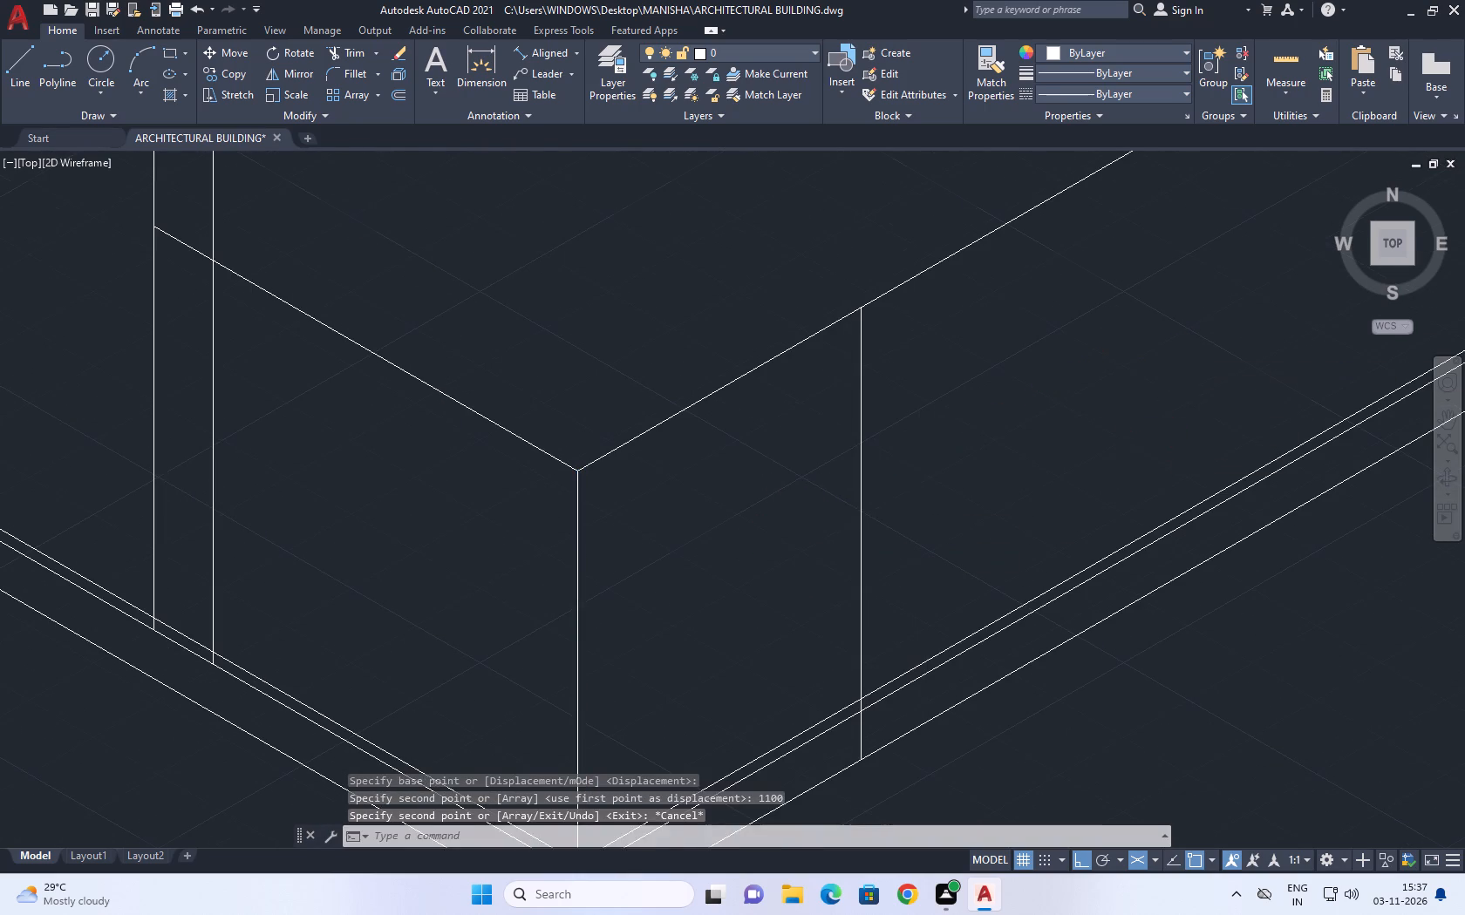
# Trim the stub of the low wall's top edge that runs between the two vertical lines of the window wall's end.
pyautogui.scroll(-3, 1109, 468)
pyautogui.moveTo(869, 600); pyautogui.dragTo(790, 681, button='middle')
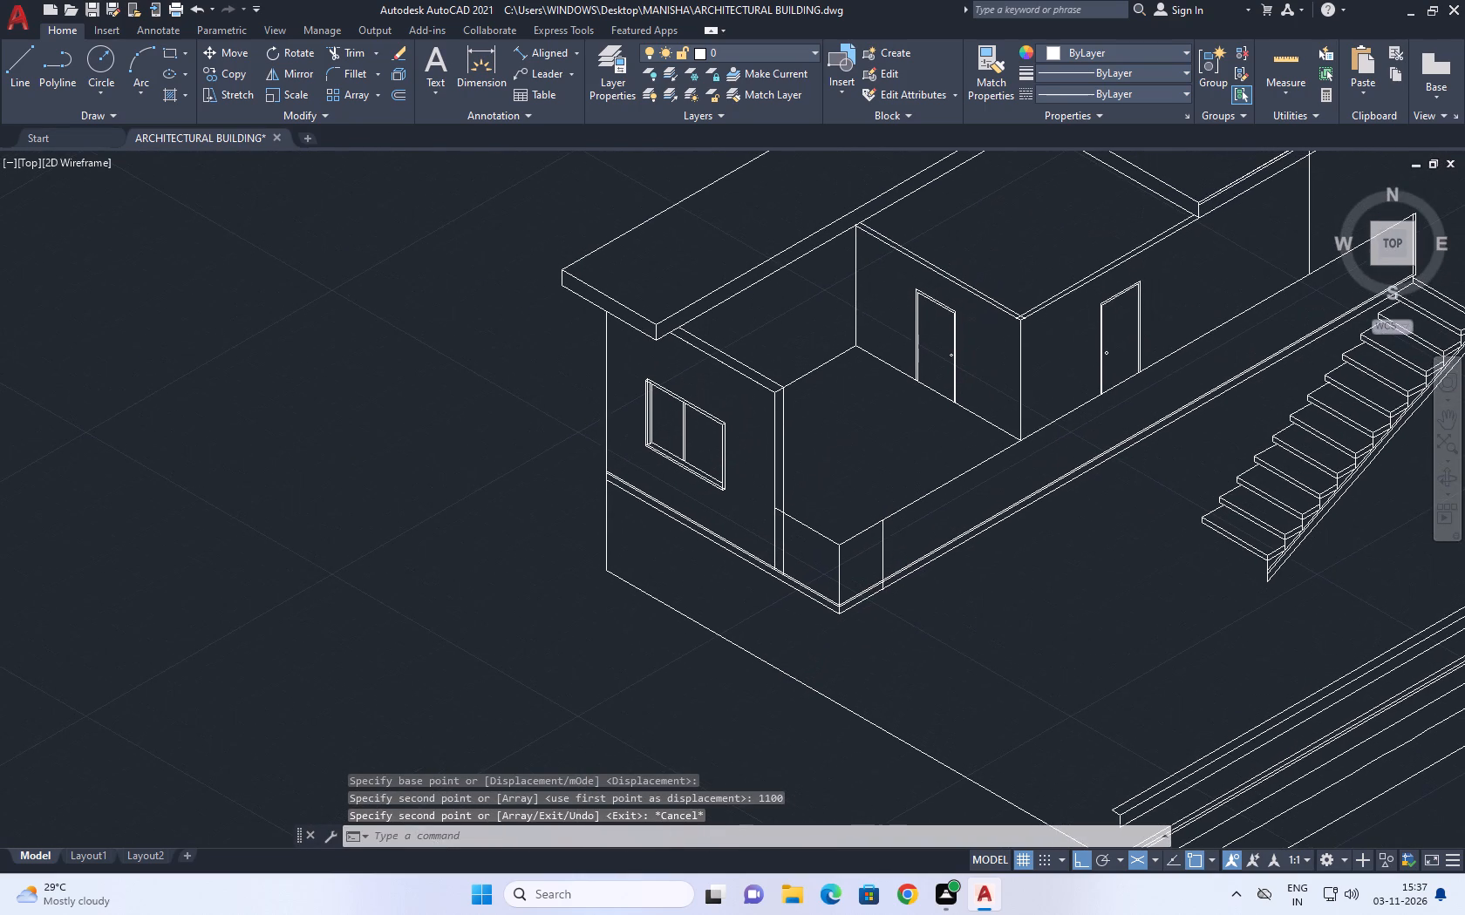
pyautogui.scroll(3, 850, 541)
pyautogui.scroll(-3, 819, 491)
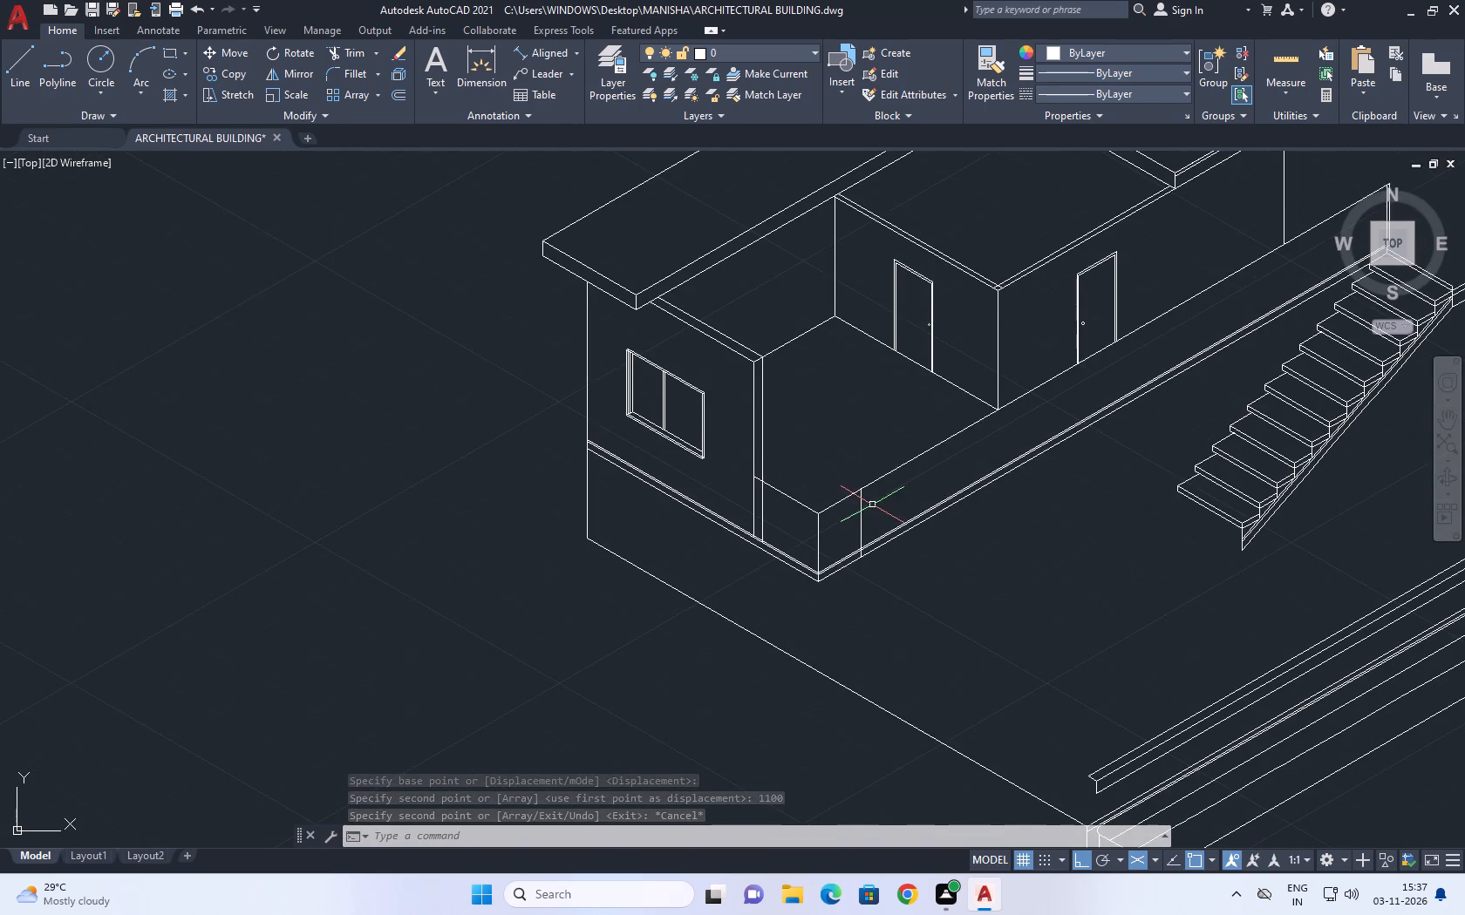
pyautogui.moveTo(873, 505); pyautogui.dragTo(882, 512, button='middle')
pyautogui.press('t')
pyautogui.press('r')
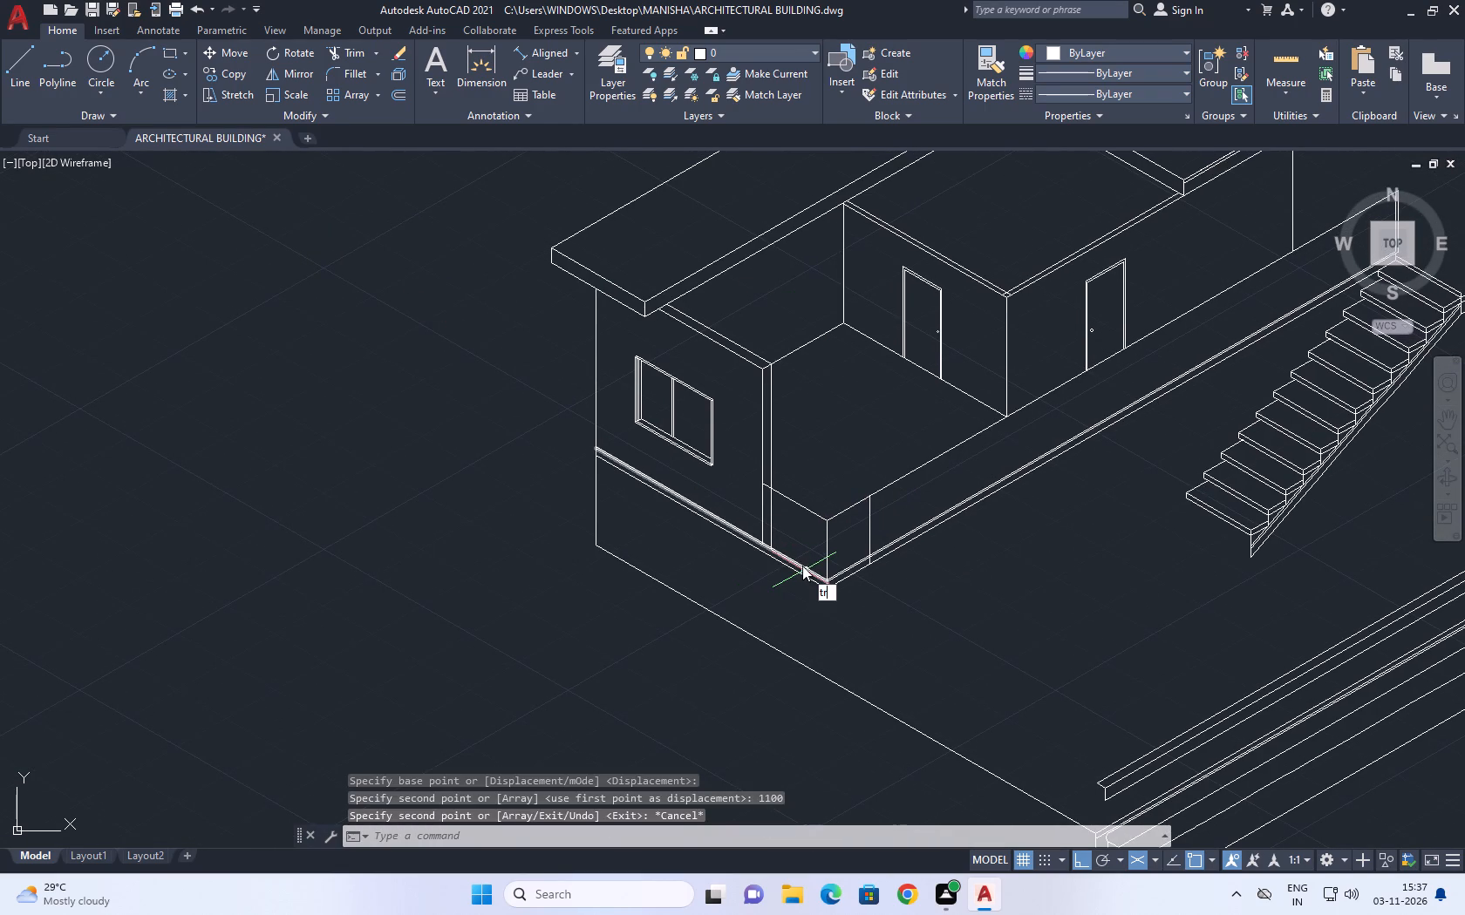
pyautogui.press('space')
pyautogui.scroll(2, 775, 504)
pyautogui.click(749, 463)
pyautogui.press('Escape')
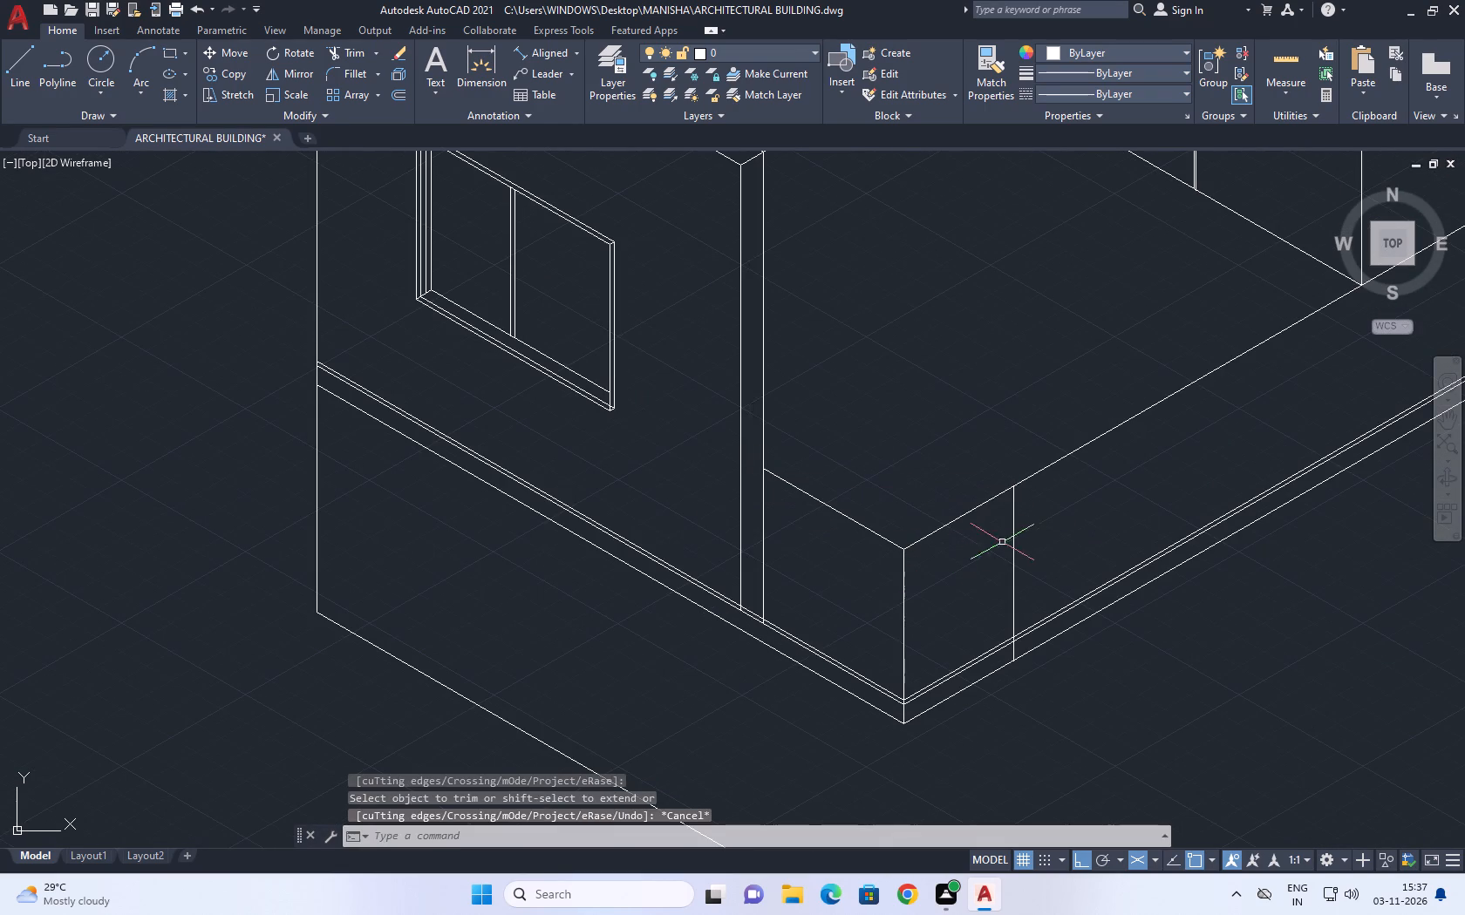
# Delete the copied vertical line on the low wall's long face.
pyautogui.click(1007, 532)
pyautogui.doubleClick(1019, 519)
pyautogui.moveTo(1004, 546); pyautogui.dragTo(1013, 546)
pyautogui.middleClick(1026, 556)
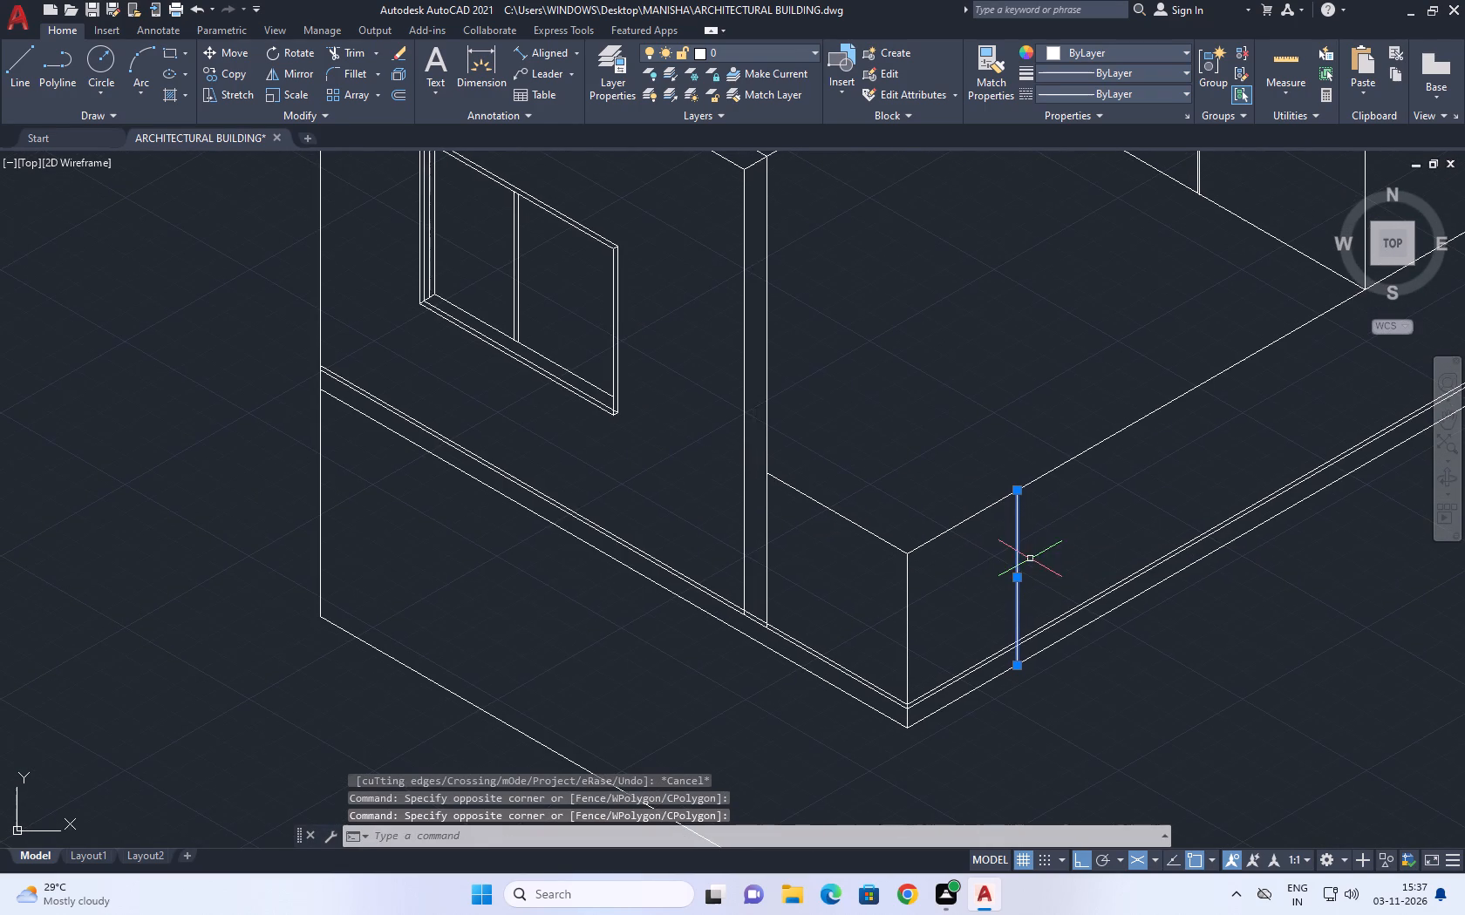
pyautogui.press('Delete')
# Measure the low wall's short top edge, from the window wall to its corner, with an aligned dimension.
pyautogui.click(548, 51)
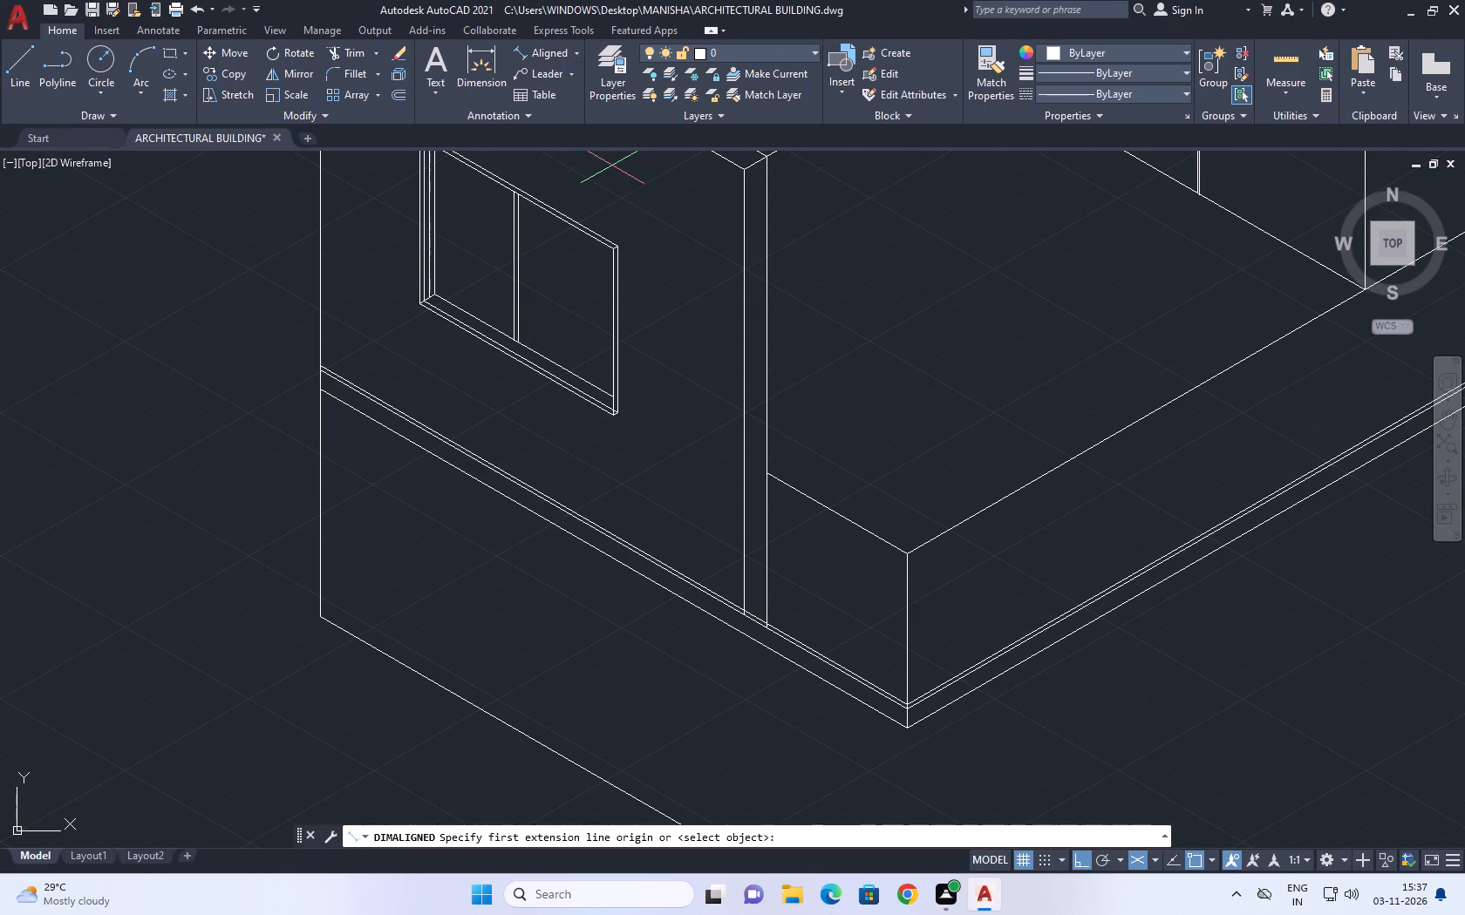
pyautogui.click(766, 473)
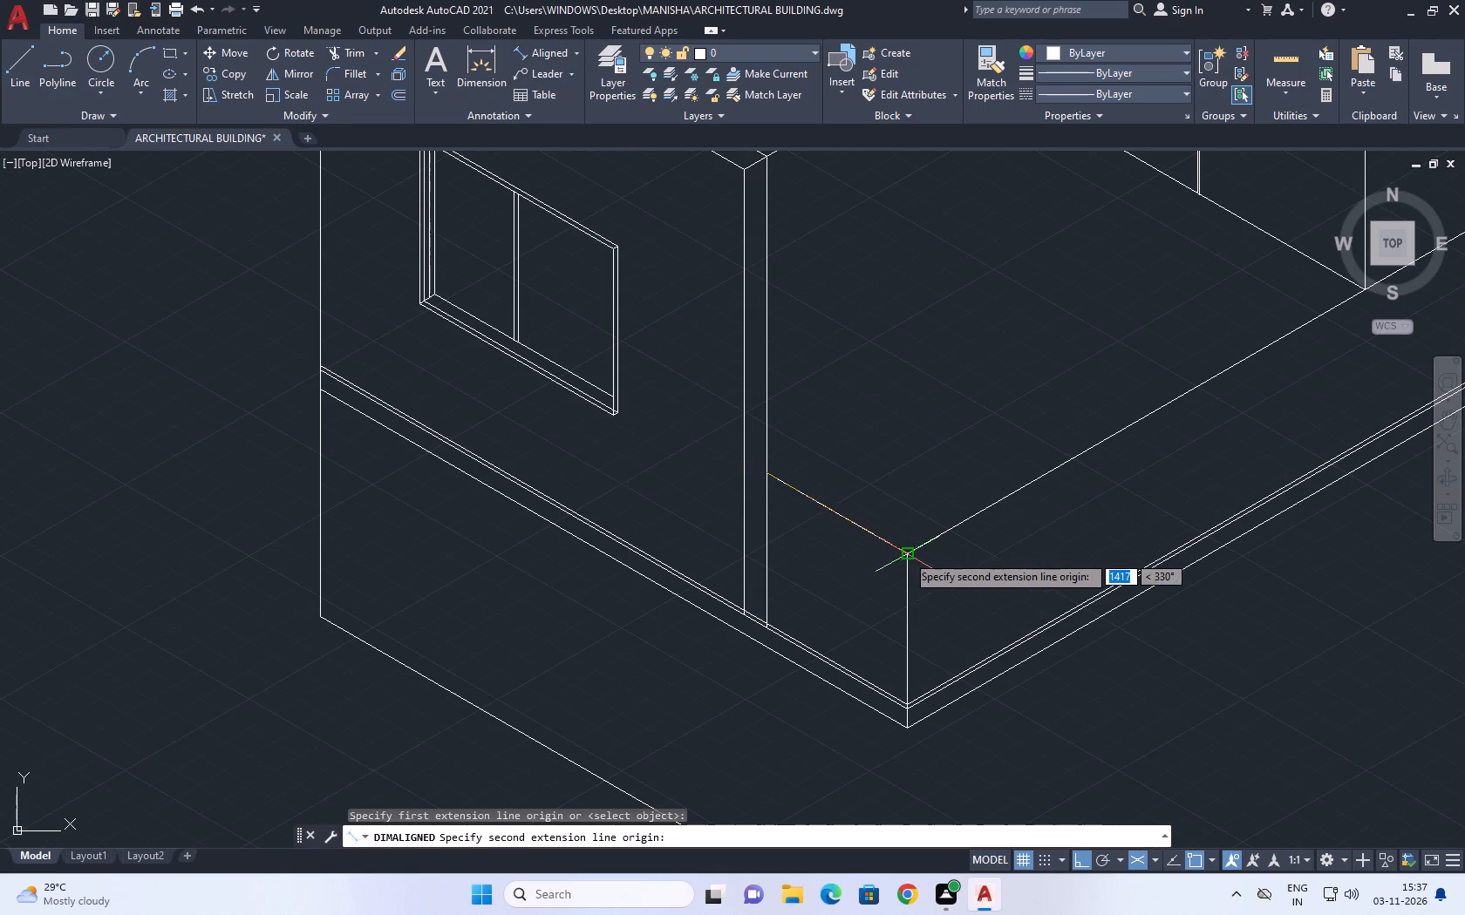
pyautogui.click(906, 554)
pyautogui.scroll(3, 880, 541)
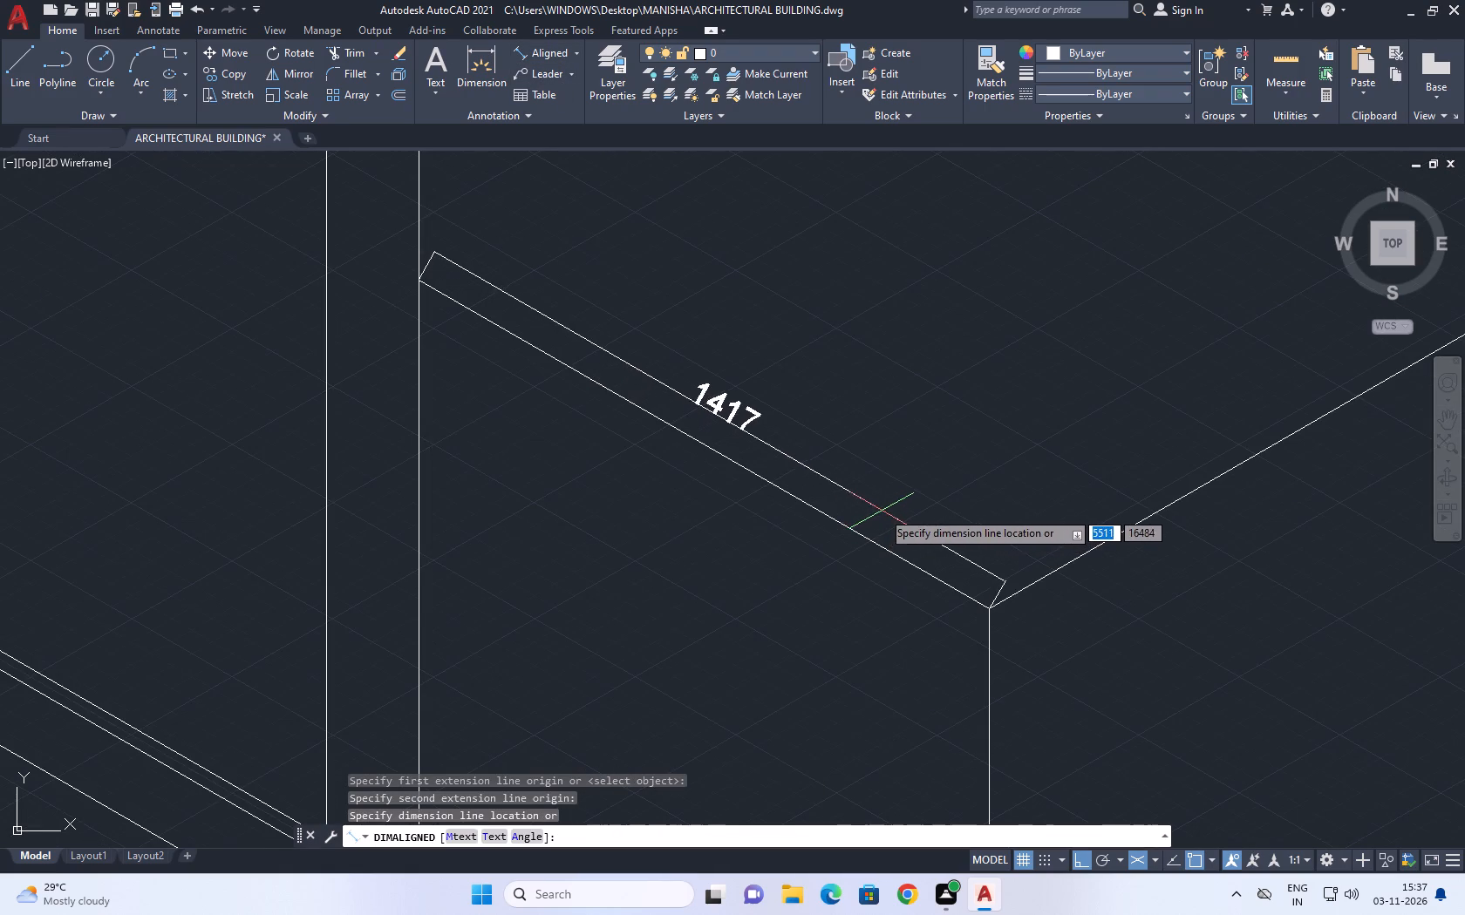
pyautogui.press('Escape')
# Copy the low wall's vertical corner edge 1417 along the 30° isometric axis onto the long face.
pyautogui.scroll(-2, 915, 520)
pyautogui.click(1005, 628)
pyautogui.click(911, 647)
pyautogui.moveTo(1005, 621); pyautogui.dragTo(916, 606, button='middle')
pyautogui.press('c')
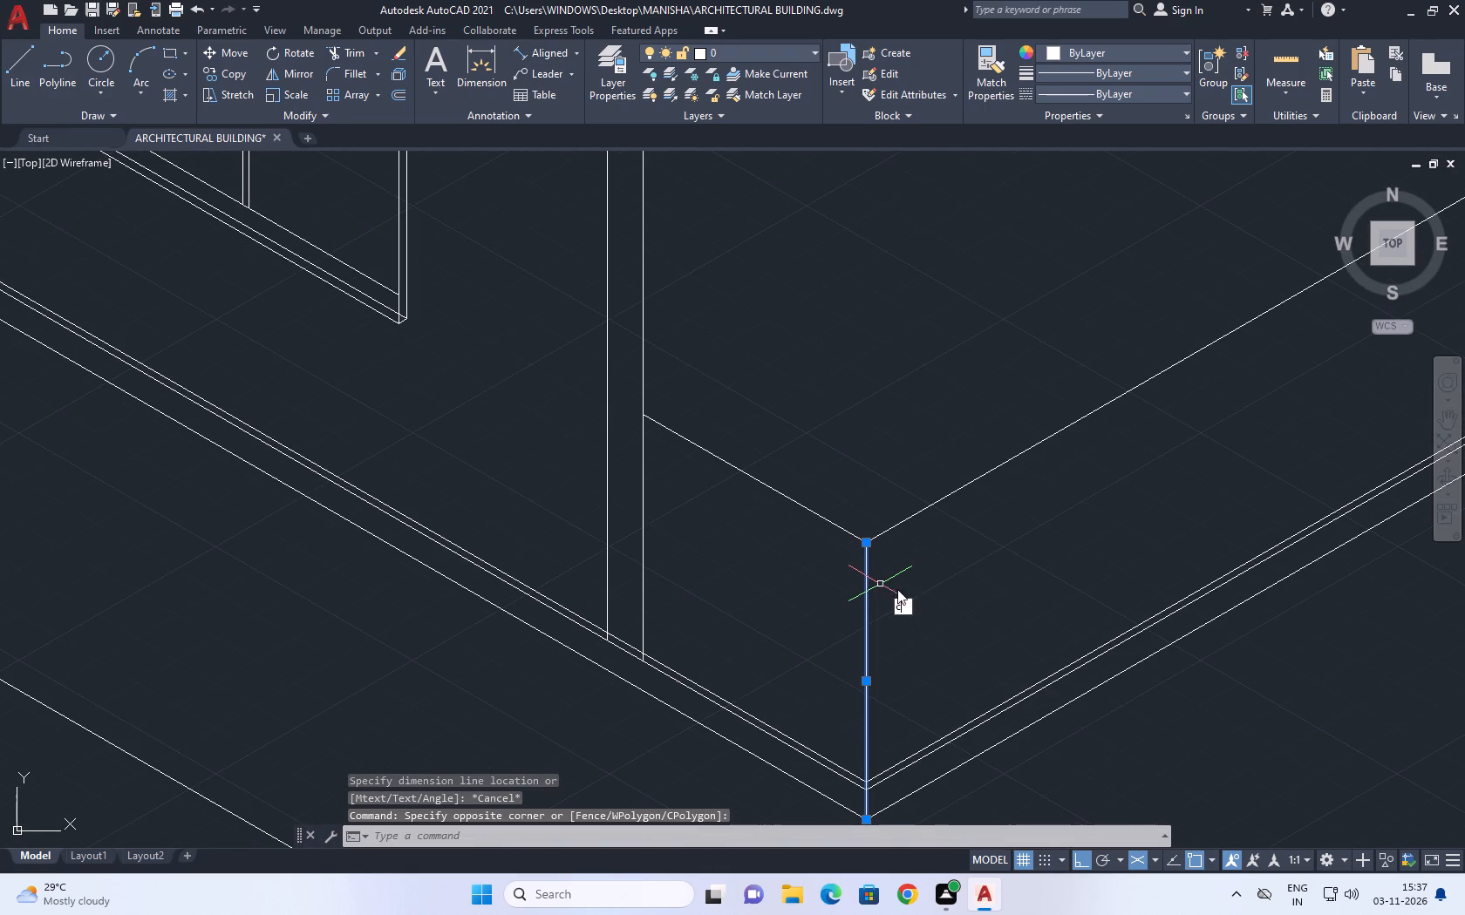
pyautogui.press('o')
pyautogui.press('space')
pyautogui.click(945, 592)
pyautogui.press('1')
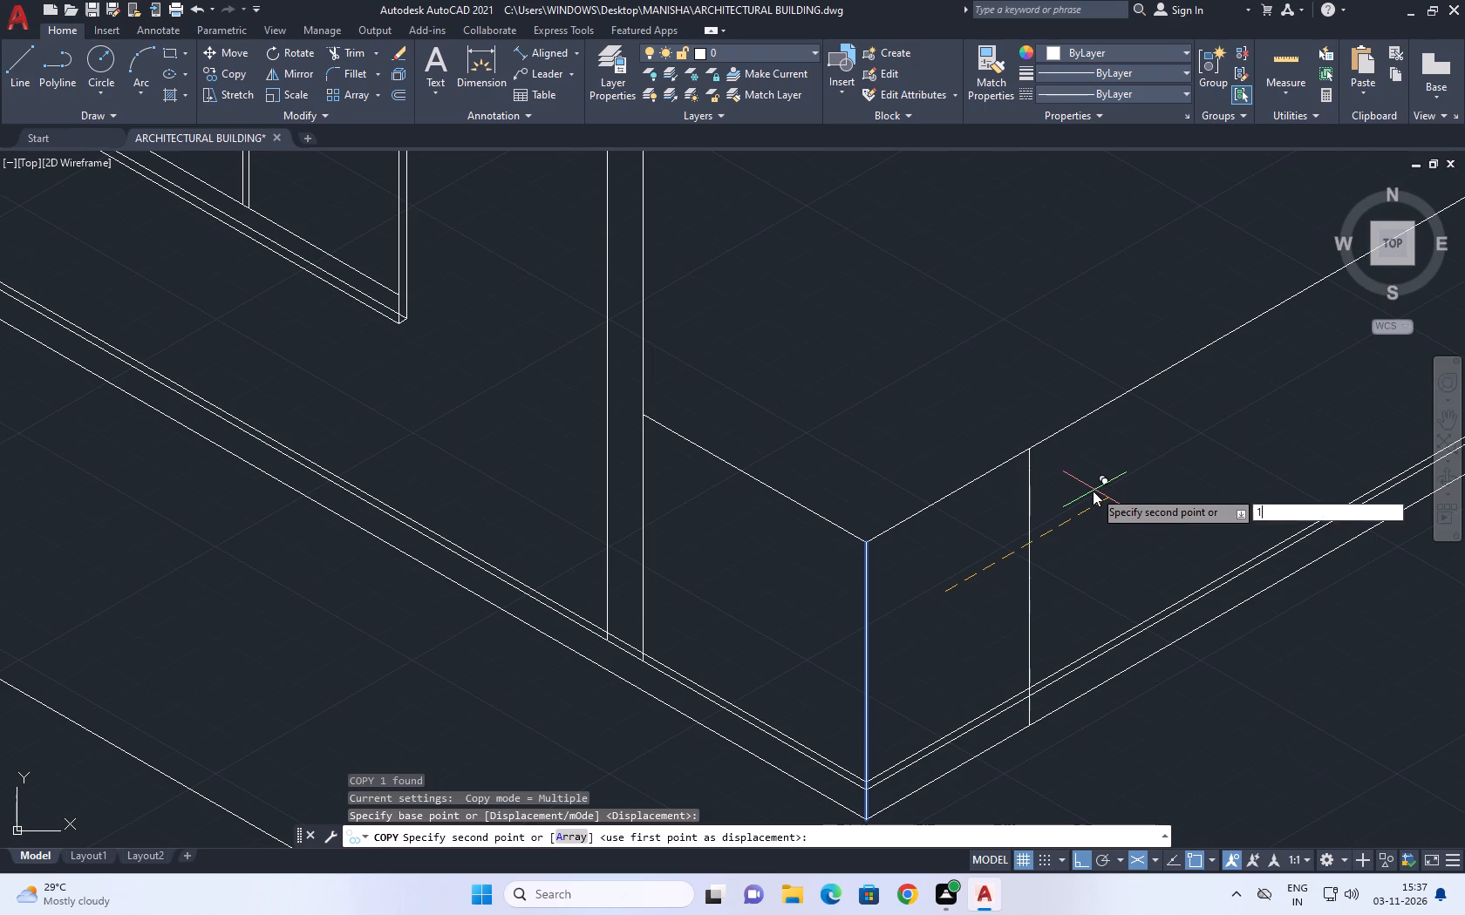
pyautogui.press('4')
pyautogui.press('7')
pyautogui.press('BackSpace')
pyautogui.press('1')
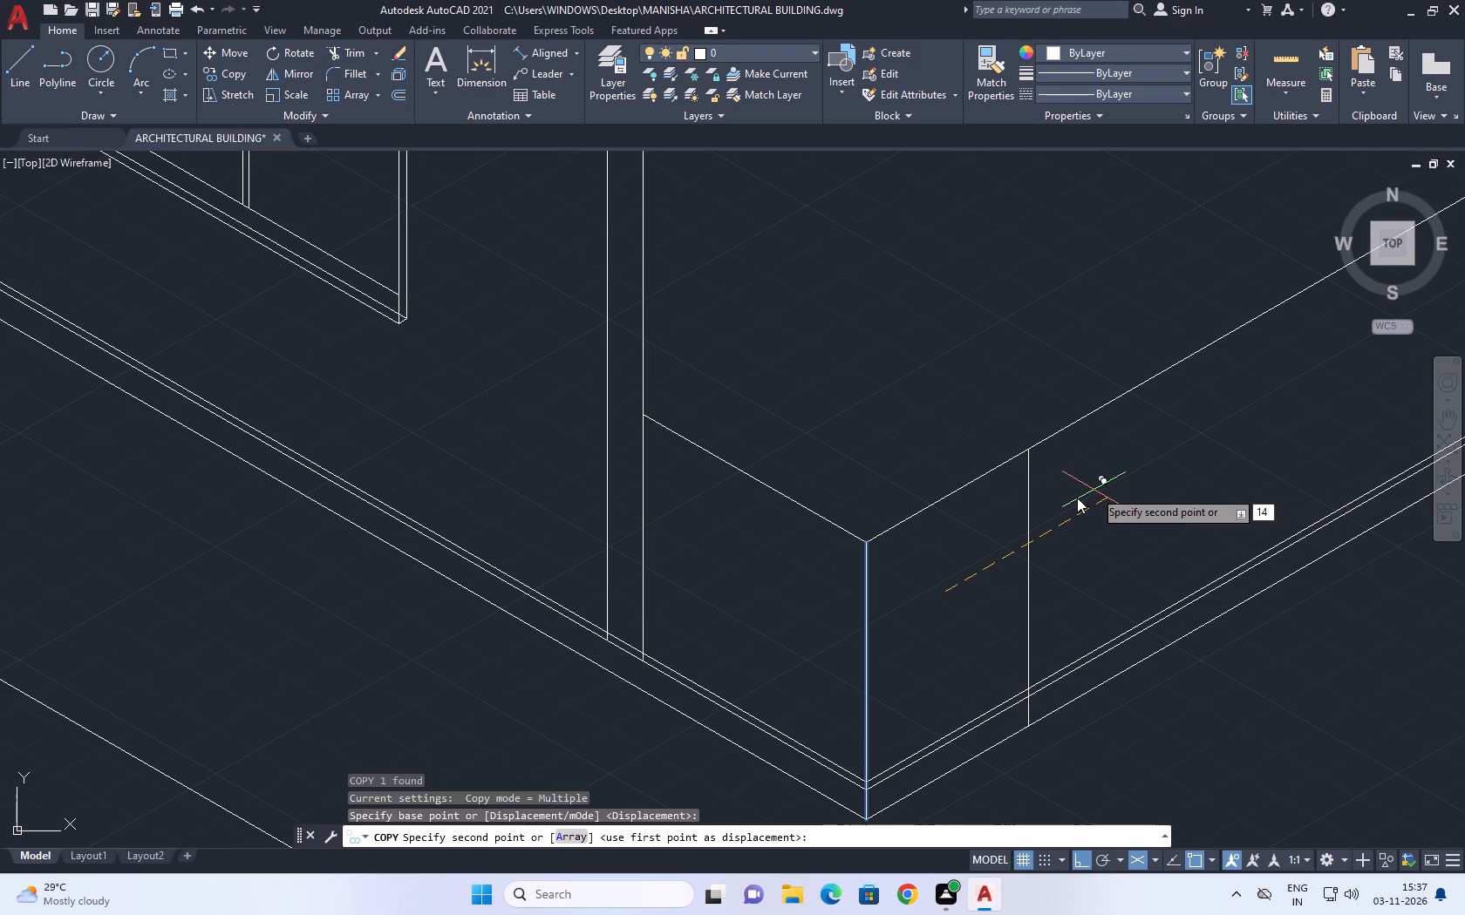
pyautogui.press('7')
pyautogui.press('Return')
pyautogui.scroll(-2, 947, 525)
pyautogui.press('Escape')
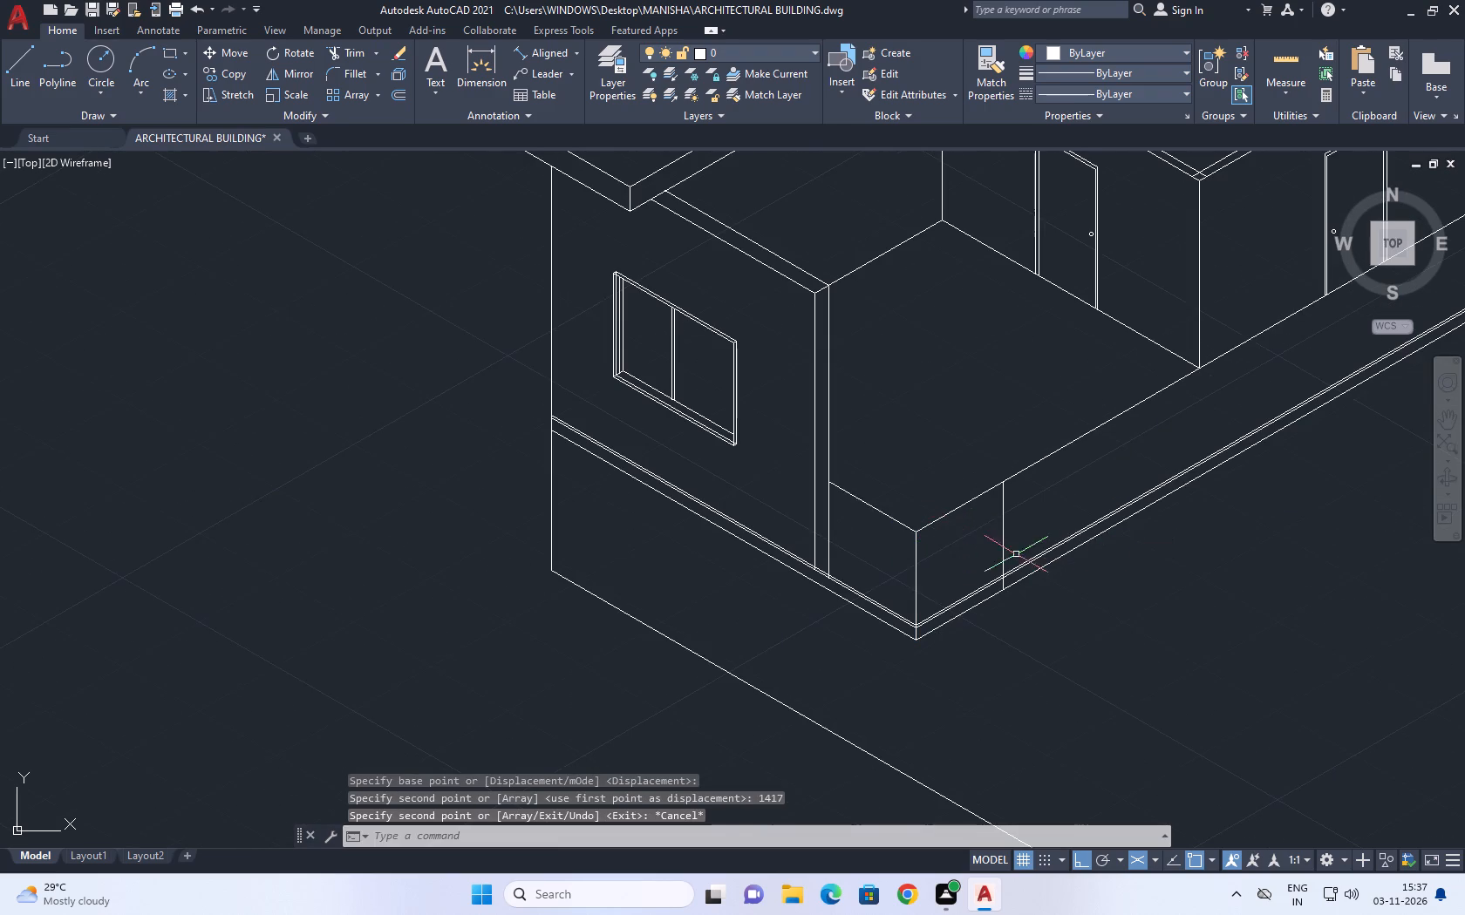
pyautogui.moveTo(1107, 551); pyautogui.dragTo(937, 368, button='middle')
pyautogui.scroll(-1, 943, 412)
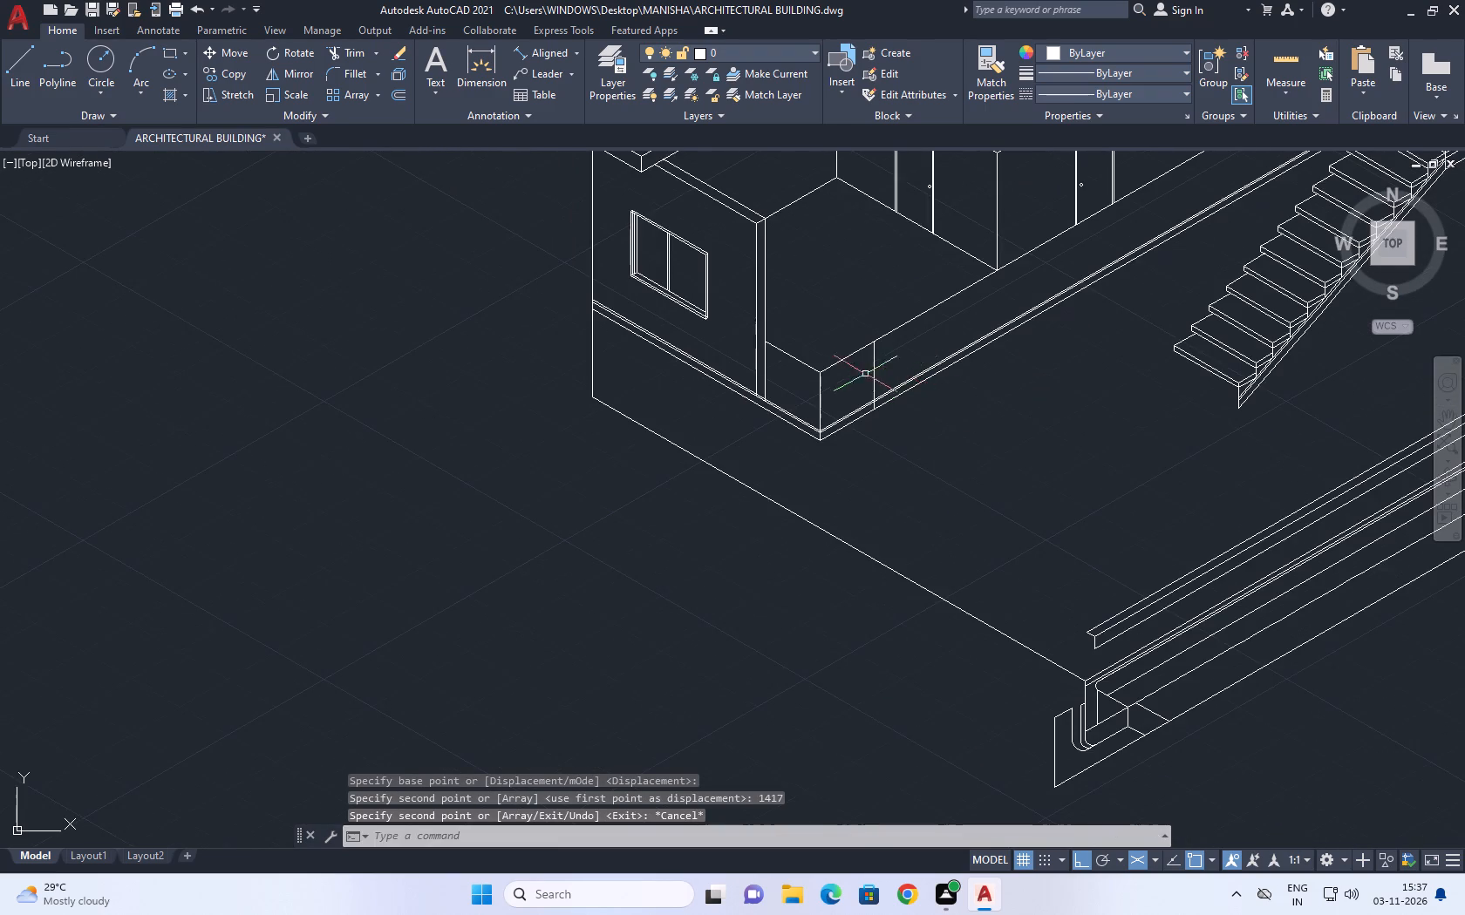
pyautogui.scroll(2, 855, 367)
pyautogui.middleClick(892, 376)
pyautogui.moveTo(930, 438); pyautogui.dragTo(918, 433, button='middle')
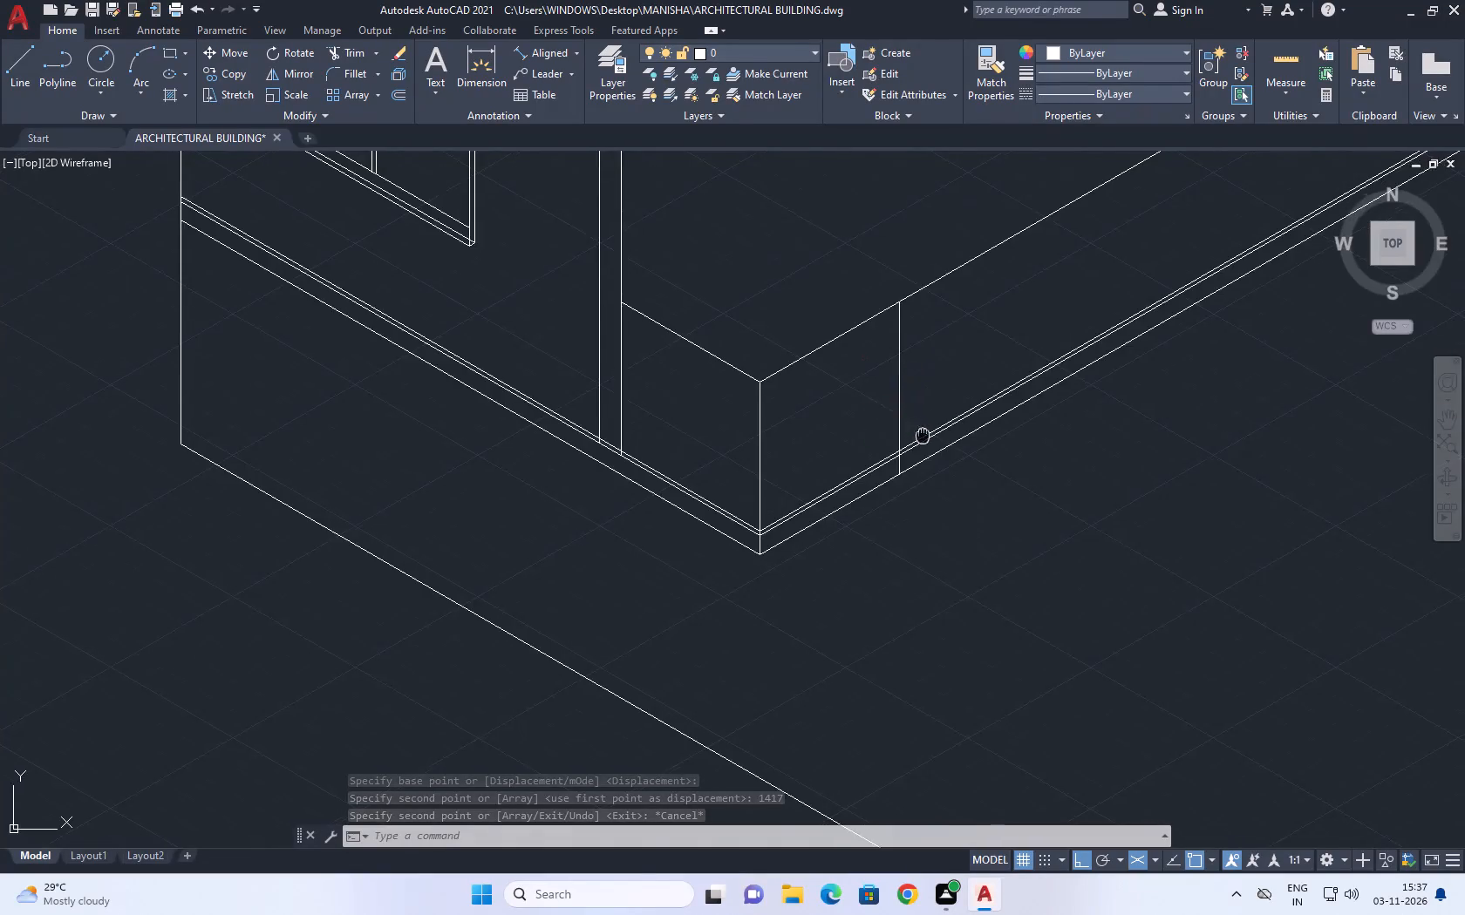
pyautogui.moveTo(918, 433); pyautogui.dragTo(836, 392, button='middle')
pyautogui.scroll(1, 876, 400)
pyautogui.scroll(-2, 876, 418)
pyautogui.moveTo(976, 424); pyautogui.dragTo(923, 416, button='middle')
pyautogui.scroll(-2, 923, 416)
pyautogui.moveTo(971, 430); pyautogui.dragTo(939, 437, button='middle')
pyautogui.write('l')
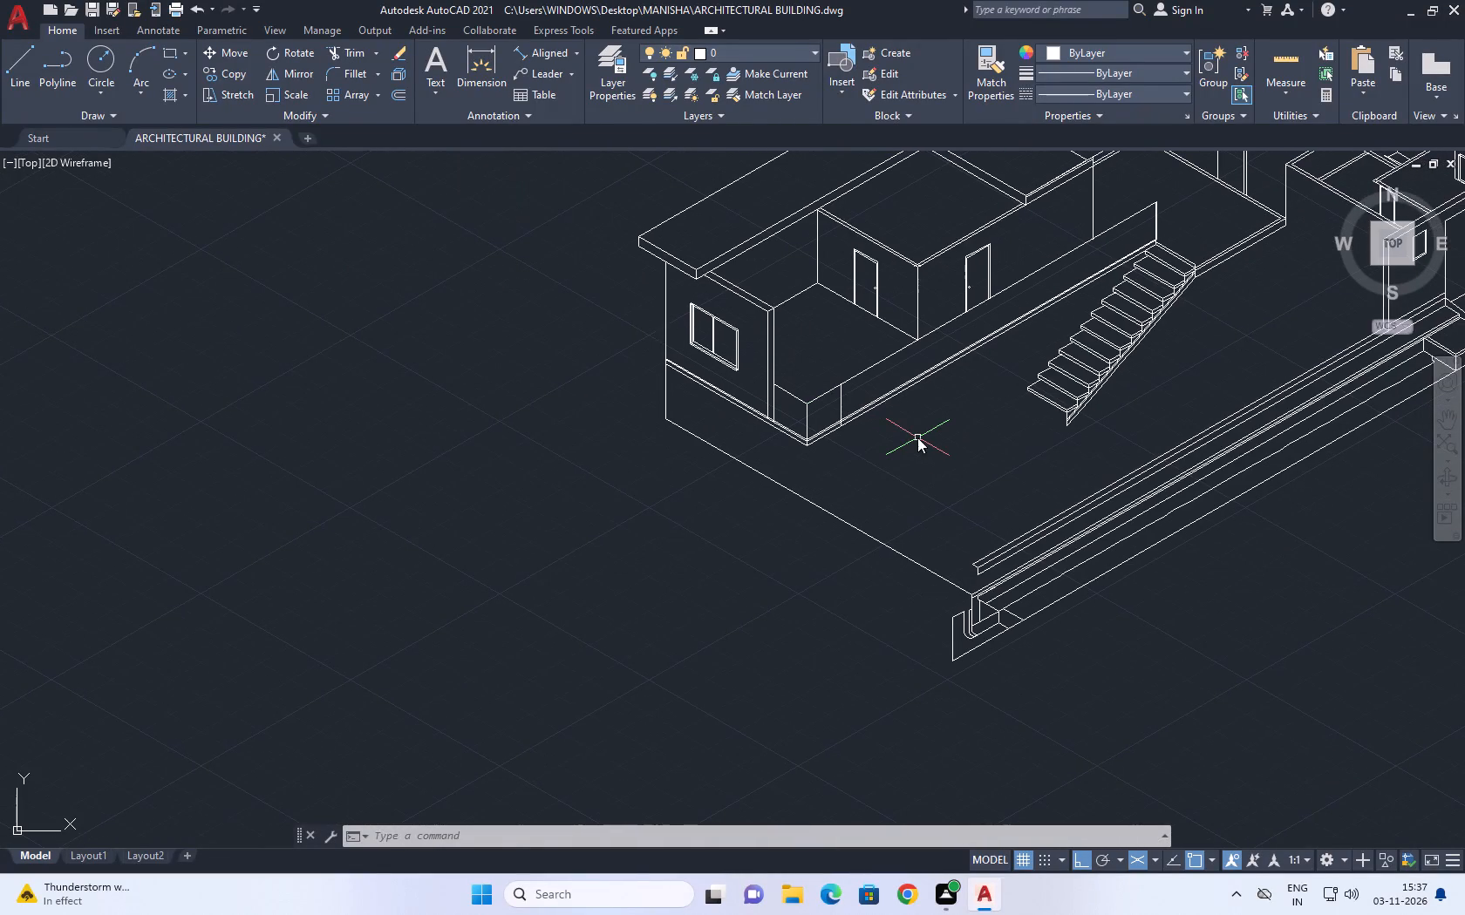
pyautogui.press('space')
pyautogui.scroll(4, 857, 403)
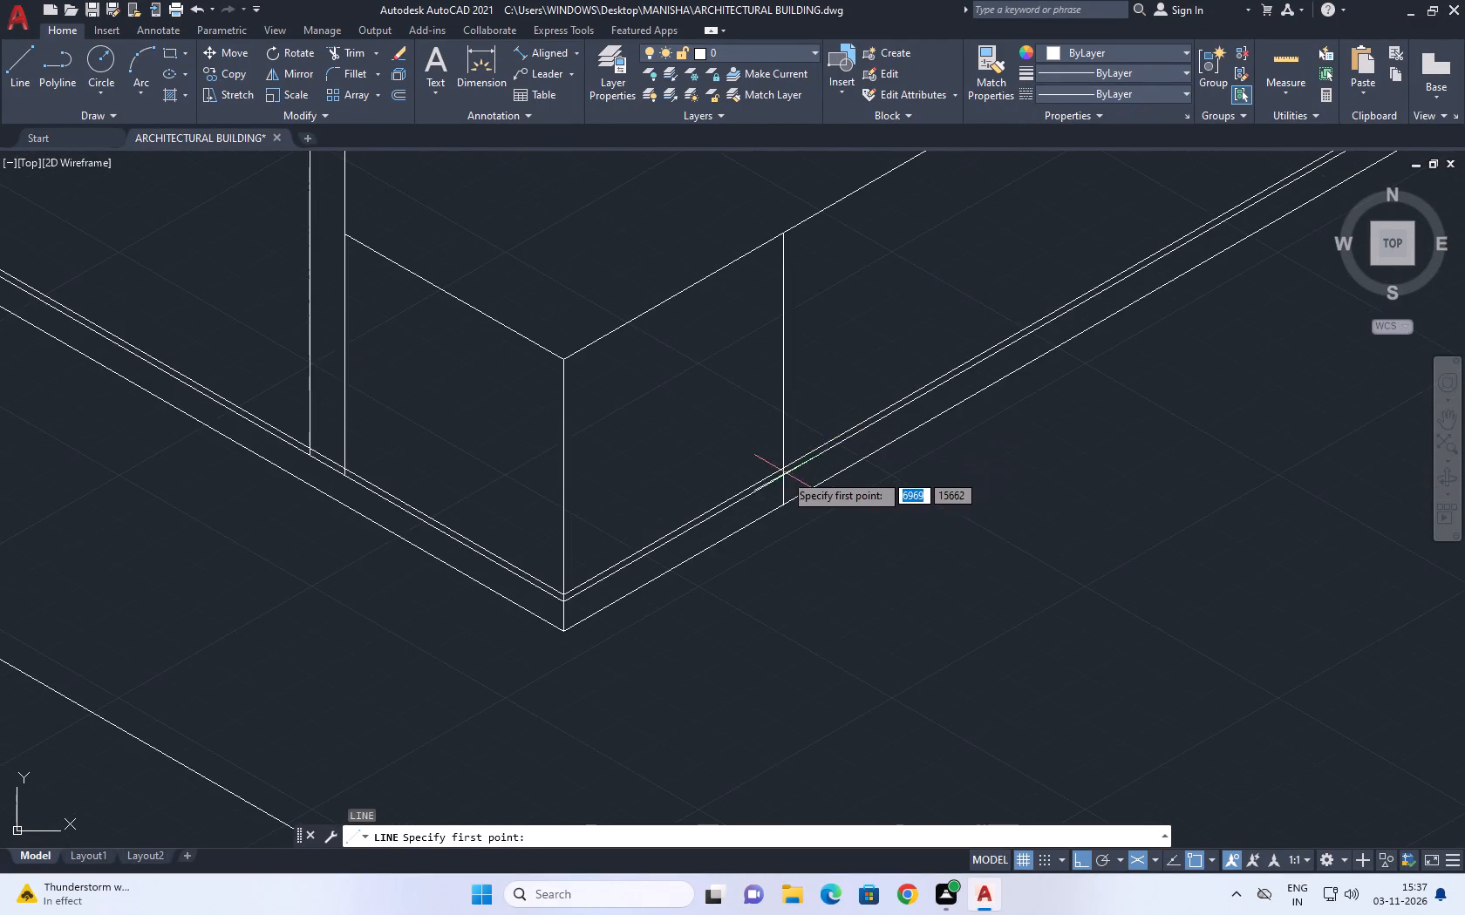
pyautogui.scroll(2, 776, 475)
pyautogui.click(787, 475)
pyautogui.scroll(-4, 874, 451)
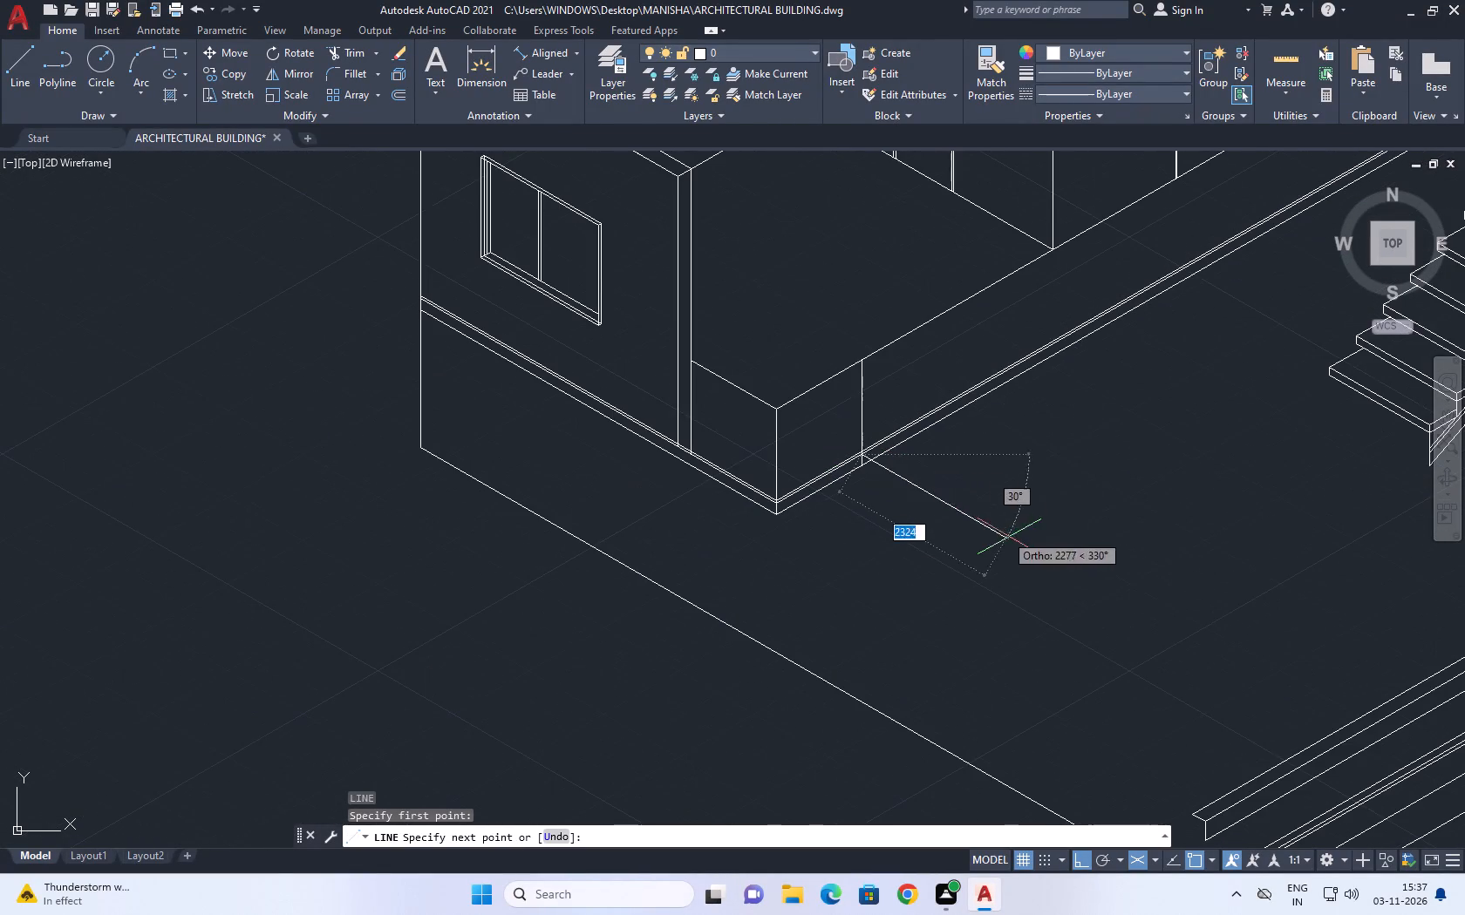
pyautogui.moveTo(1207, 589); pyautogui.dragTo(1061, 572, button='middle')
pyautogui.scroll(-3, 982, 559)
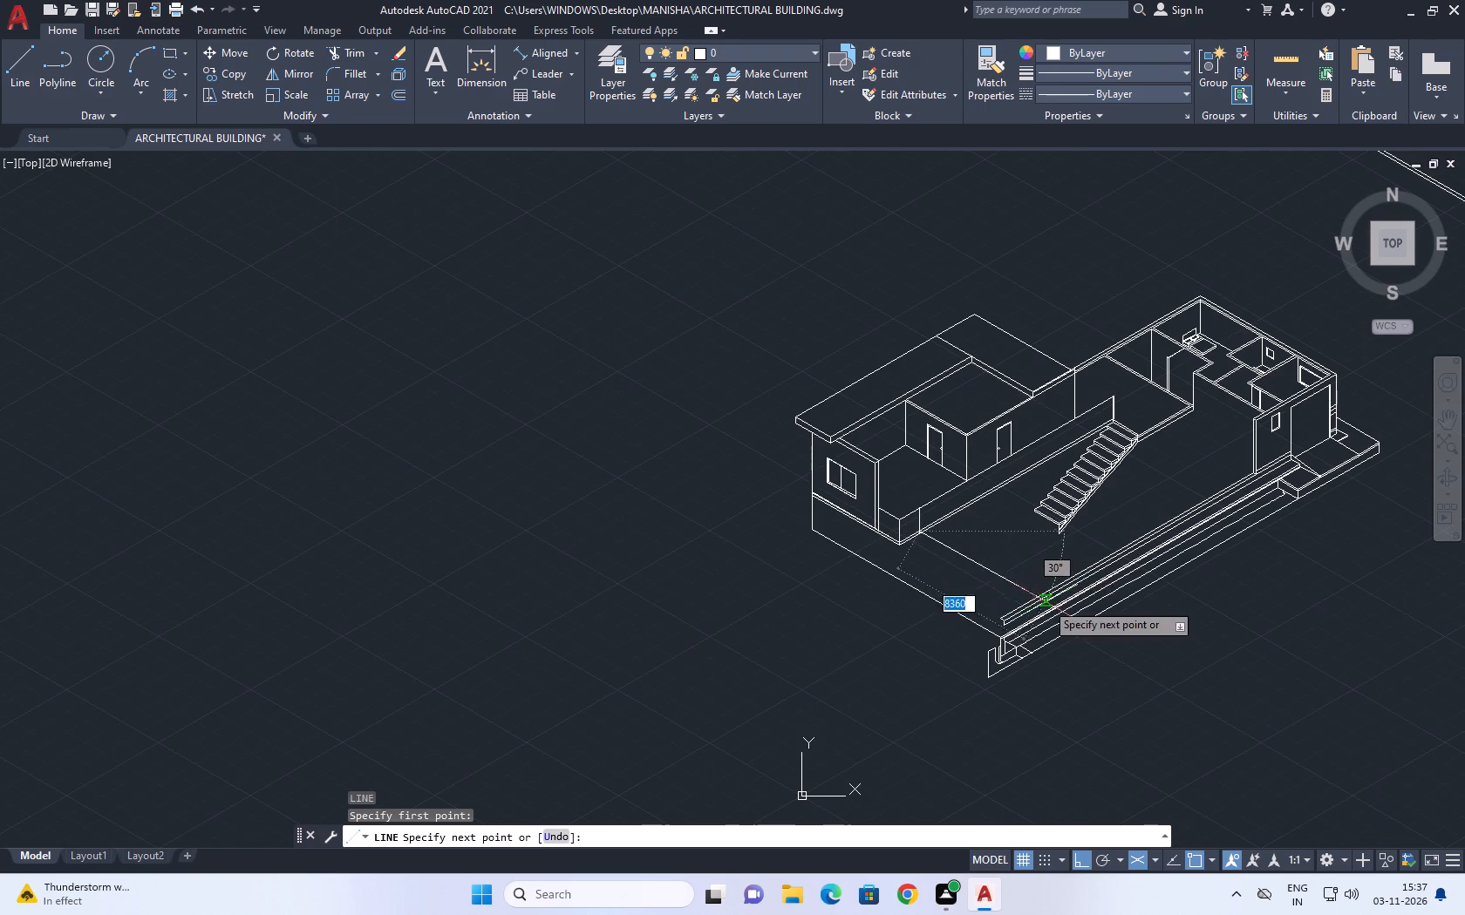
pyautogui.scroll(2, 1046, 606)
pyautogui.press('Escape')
# Examine the low wall's corner, the copied vertical line and the base band in relation to the house and ramp.
pyautogui.scroll(2, 706, 417)
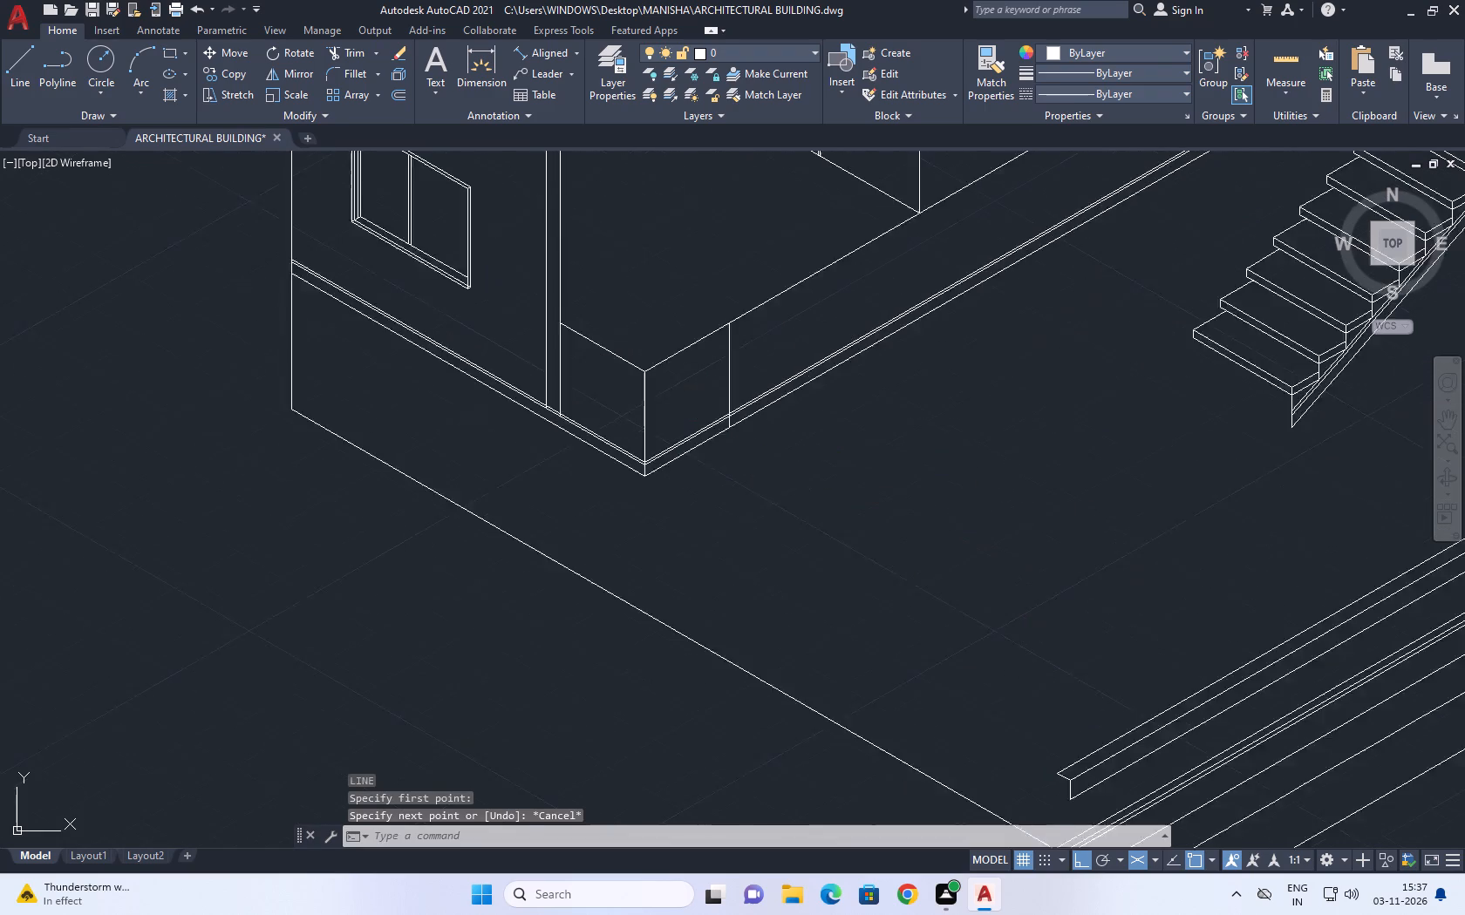
pyautogui.scroll(1, 706, 415)
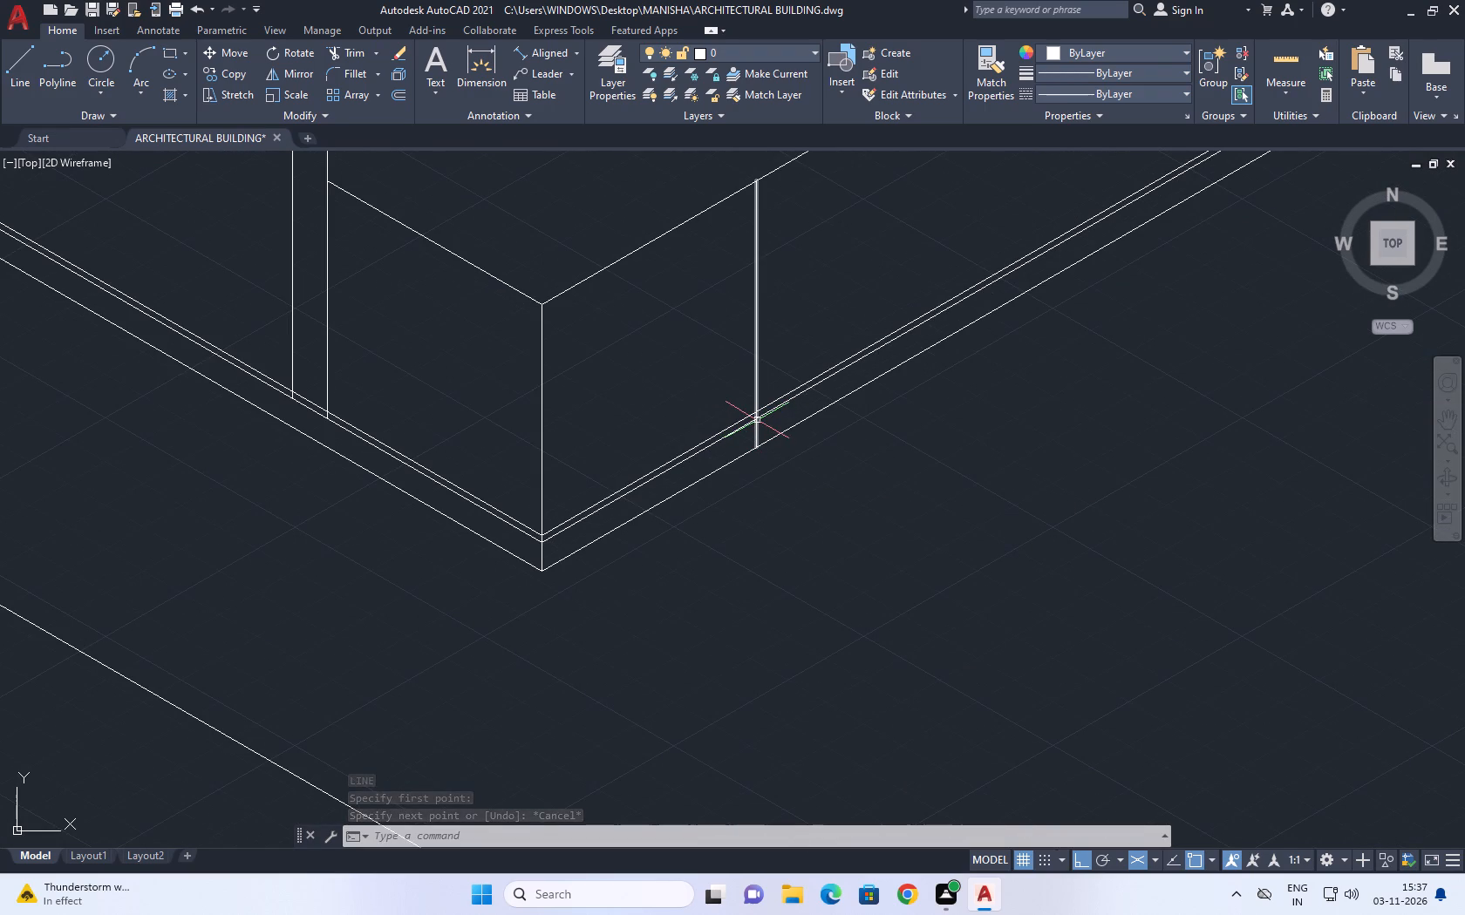
pyautogui.scroll(-1, 882, 445)
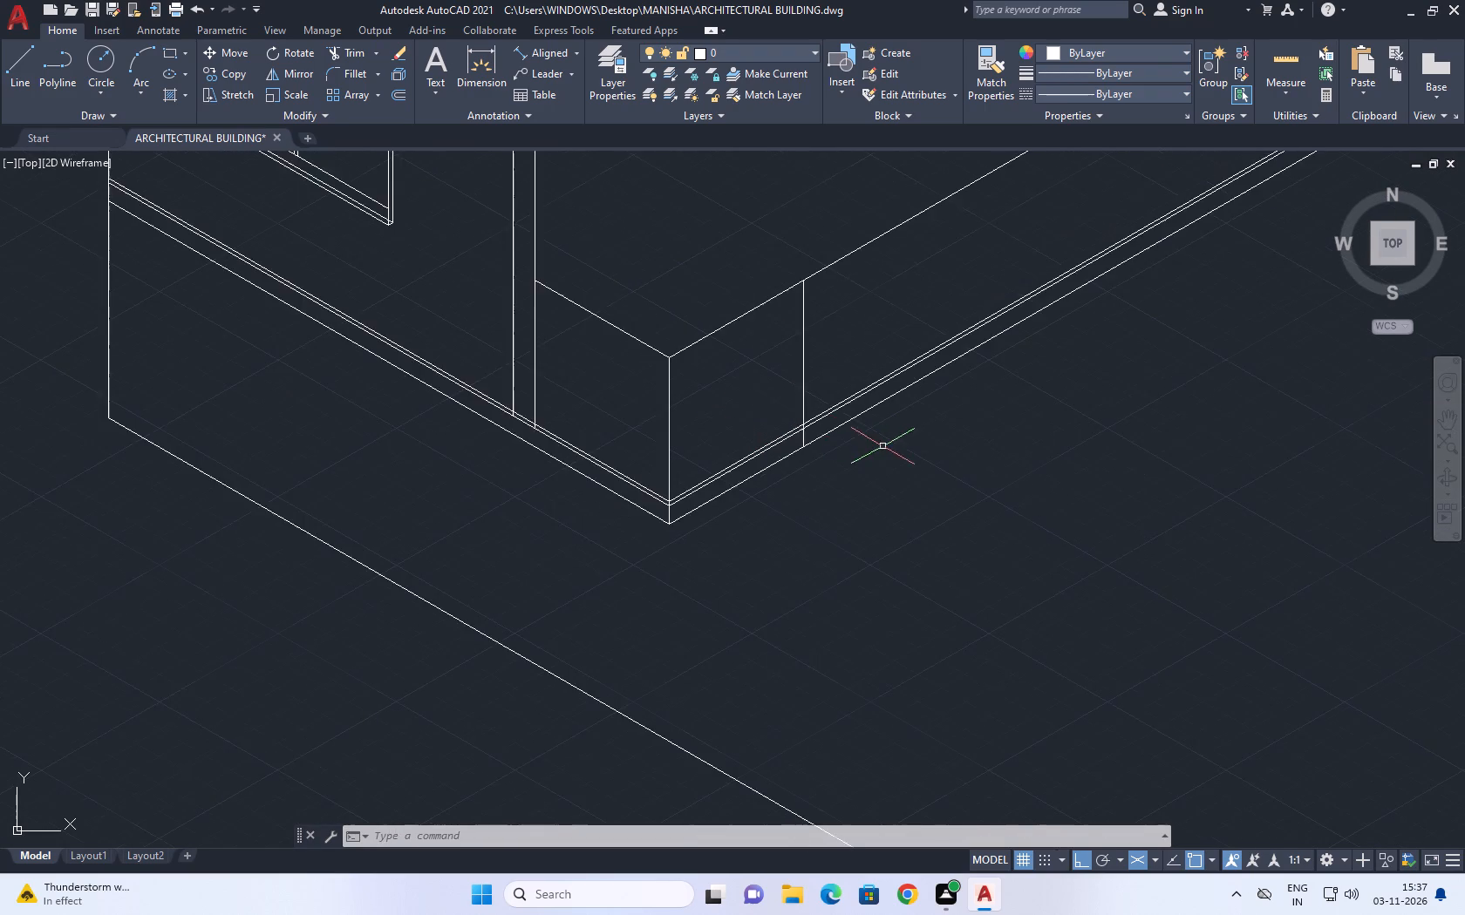
pyautogui.scroll(-1, 773, 397)
pyautogui.moveTo(829, 309); pyautogui.dragTo(839, 378, button='middle')
pyautogui.scroll(2, 966, 283)
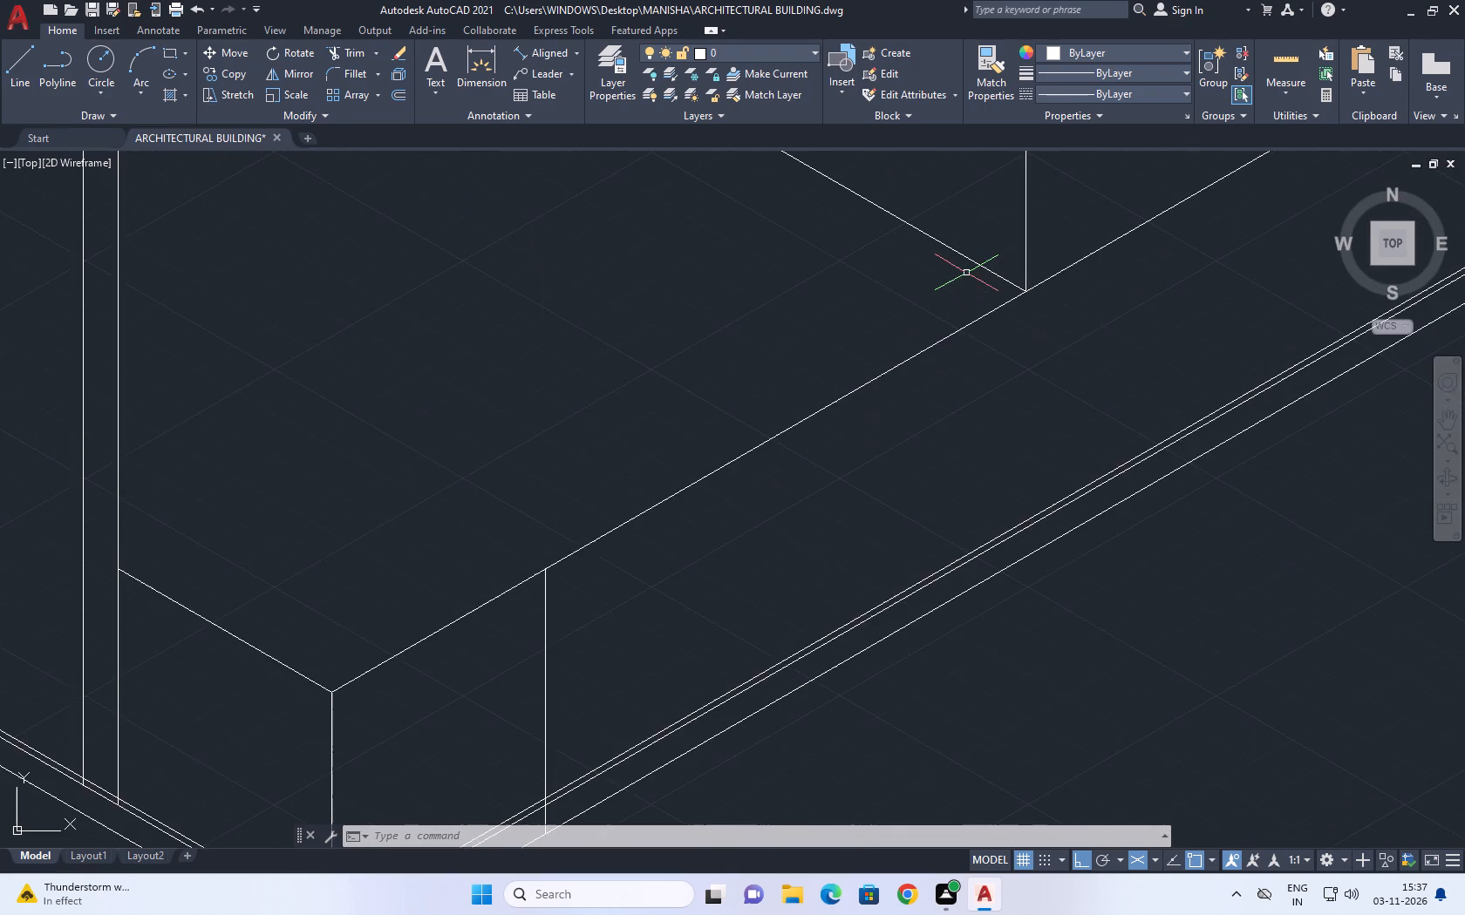
pyautogui.scroll(3, 998, 289)
pyautogui.moveTo(1060, 295); pyautogui.dragTo(898, 376, button='middle')
pyautogui.scroll(-1, 782, 399)
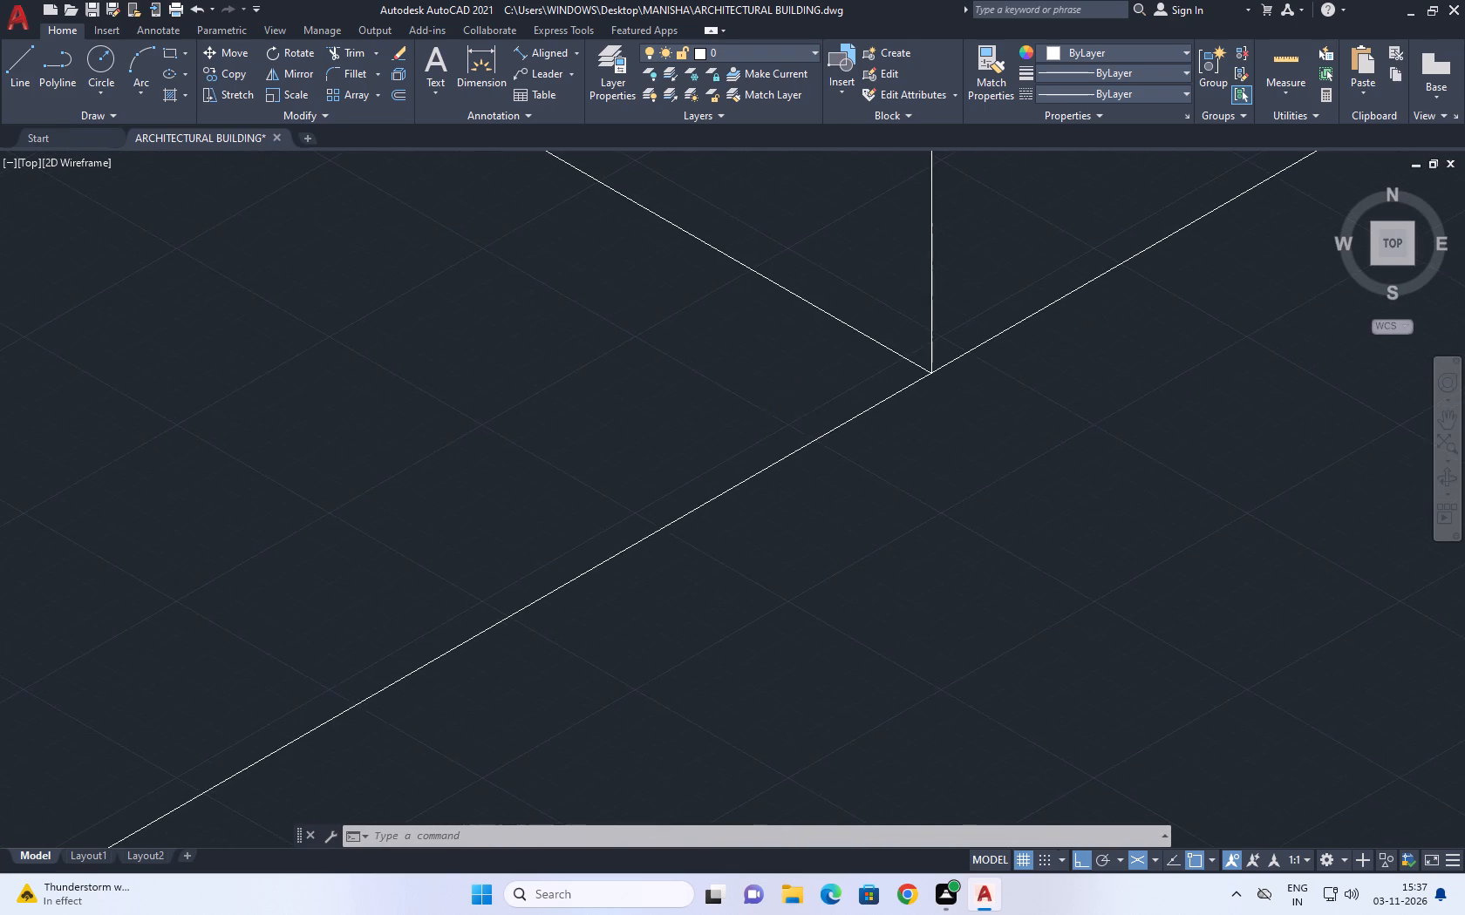
pyautogui.scroll(-4, 782, 399)
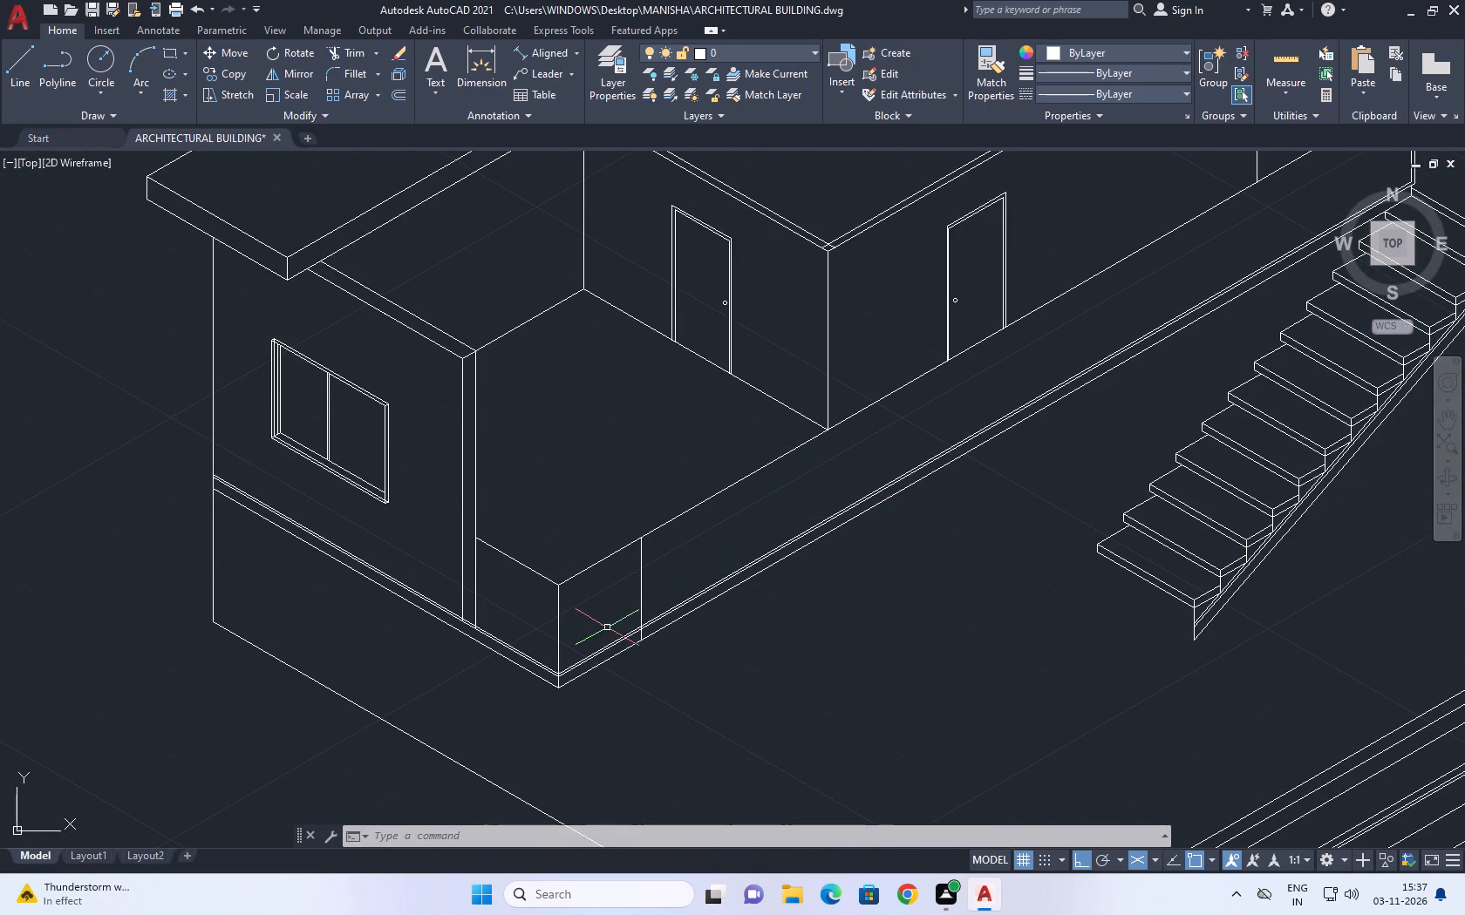
pyautogui.moveTo(557, 536); pyautogui.dragTo(687, 521, button='middle')
pyautogui.scroll(2, 630, 535)
pyautogui.click(545, 481)
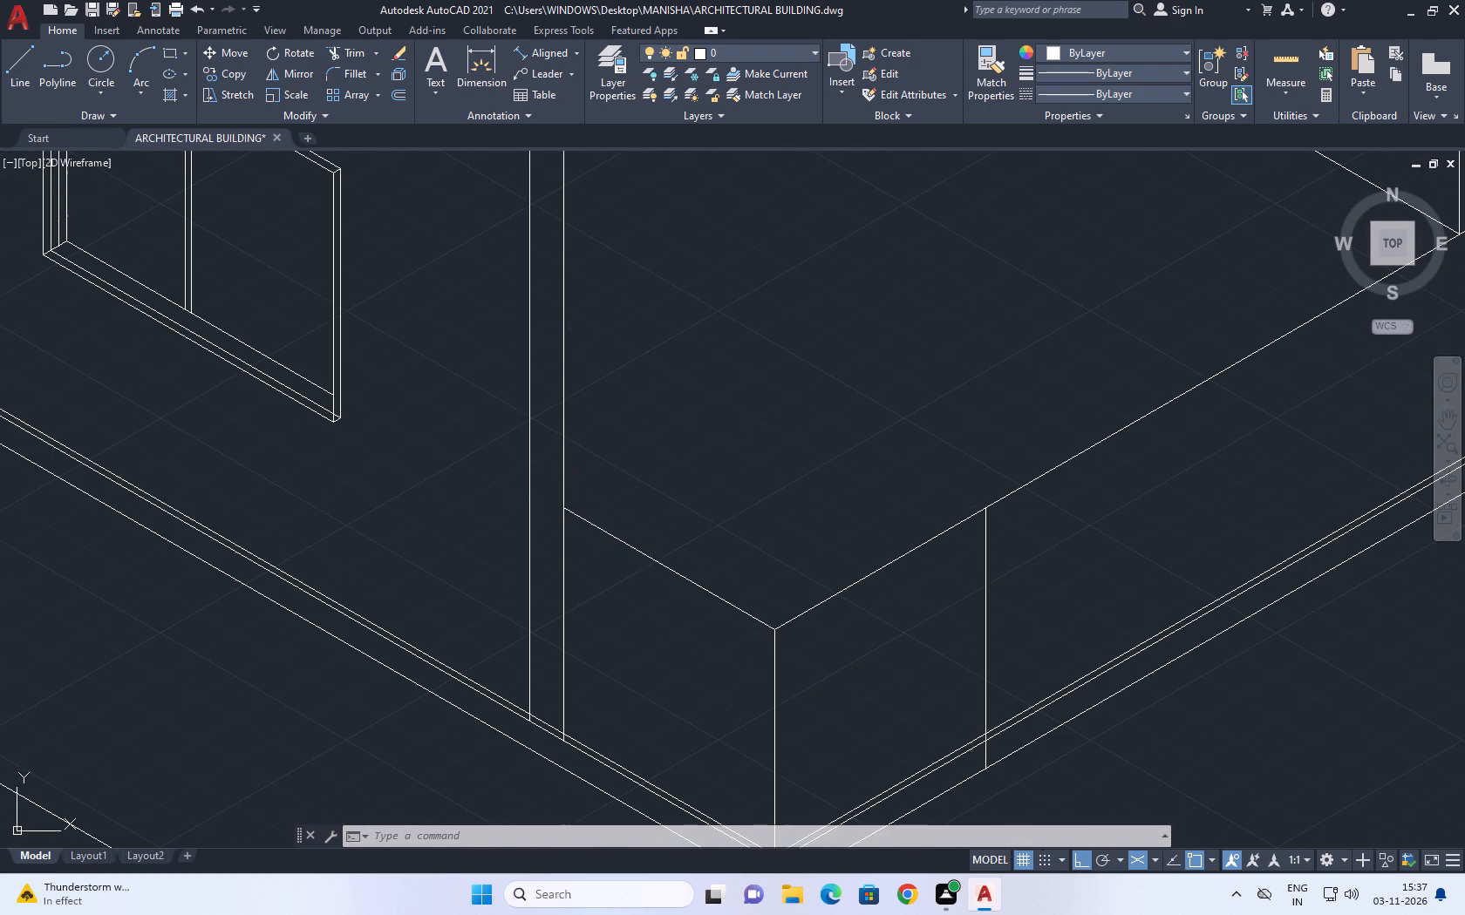
pyautogui.moveTo(670, 470); pyautogui.dragTo(655, 465)
pyautogui.scroll(-3, 717, 444)
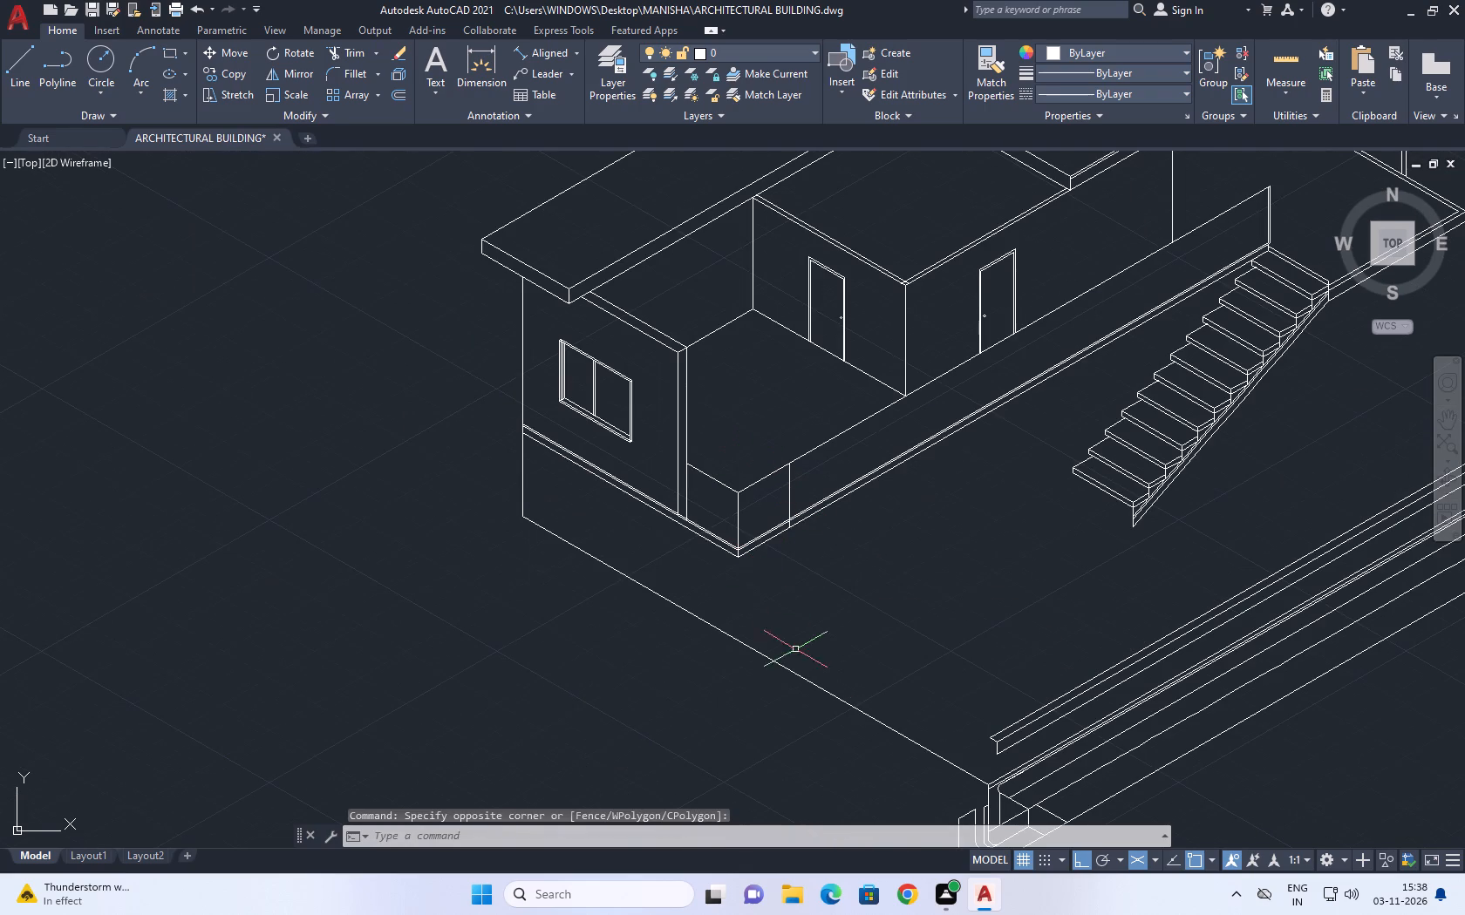
pyautogui.scroll(2, 746, 523)
pyautogui.scroll(1, 822, 578)
pyautogui.moveTo(822, 578); pyautogui.dragTo(842, 610, button='middle')
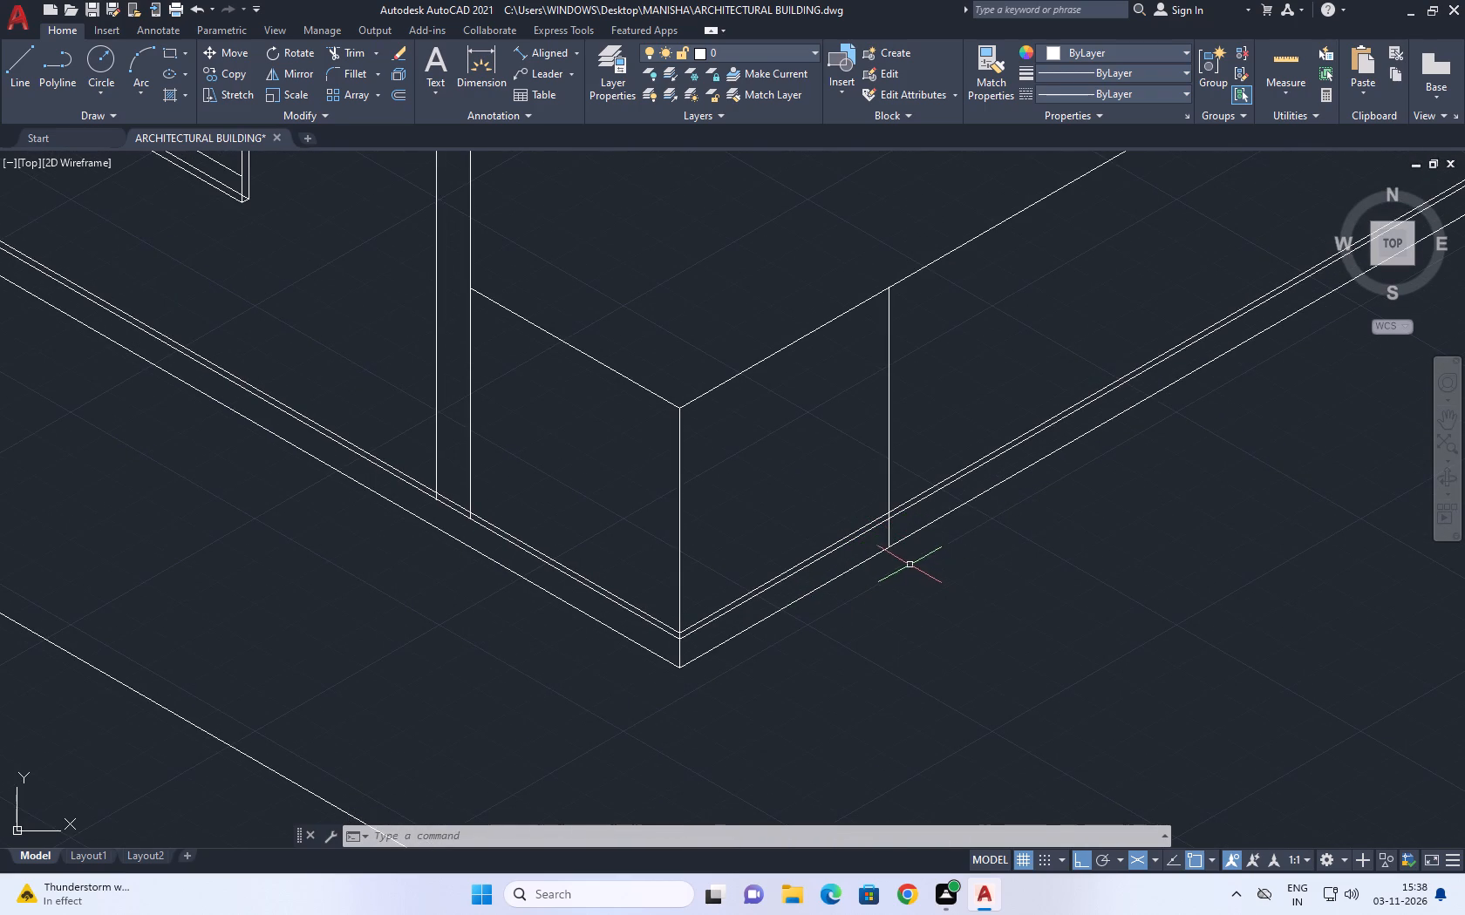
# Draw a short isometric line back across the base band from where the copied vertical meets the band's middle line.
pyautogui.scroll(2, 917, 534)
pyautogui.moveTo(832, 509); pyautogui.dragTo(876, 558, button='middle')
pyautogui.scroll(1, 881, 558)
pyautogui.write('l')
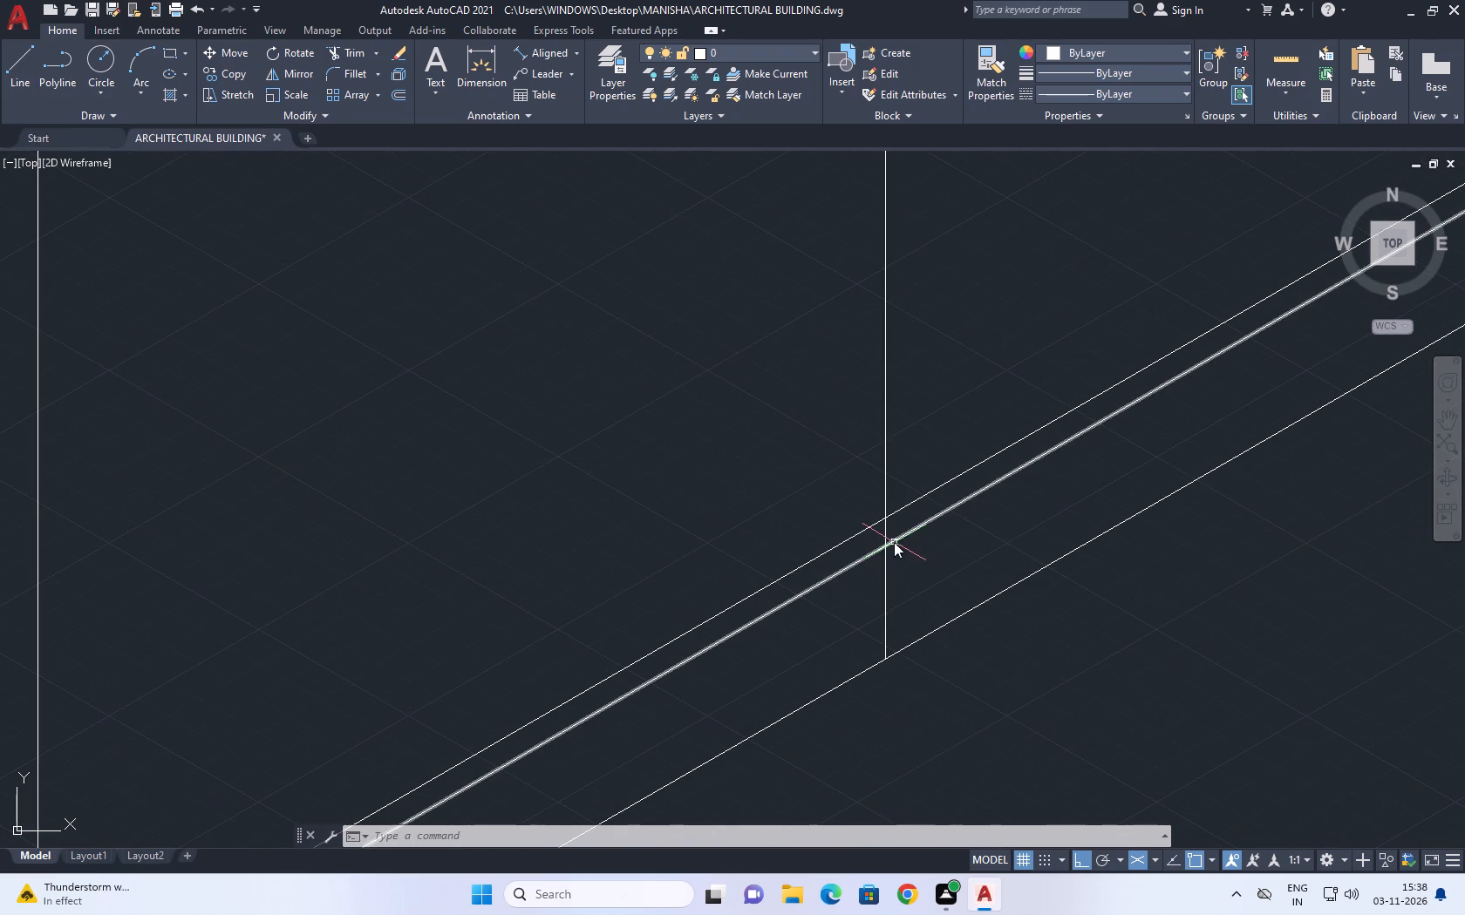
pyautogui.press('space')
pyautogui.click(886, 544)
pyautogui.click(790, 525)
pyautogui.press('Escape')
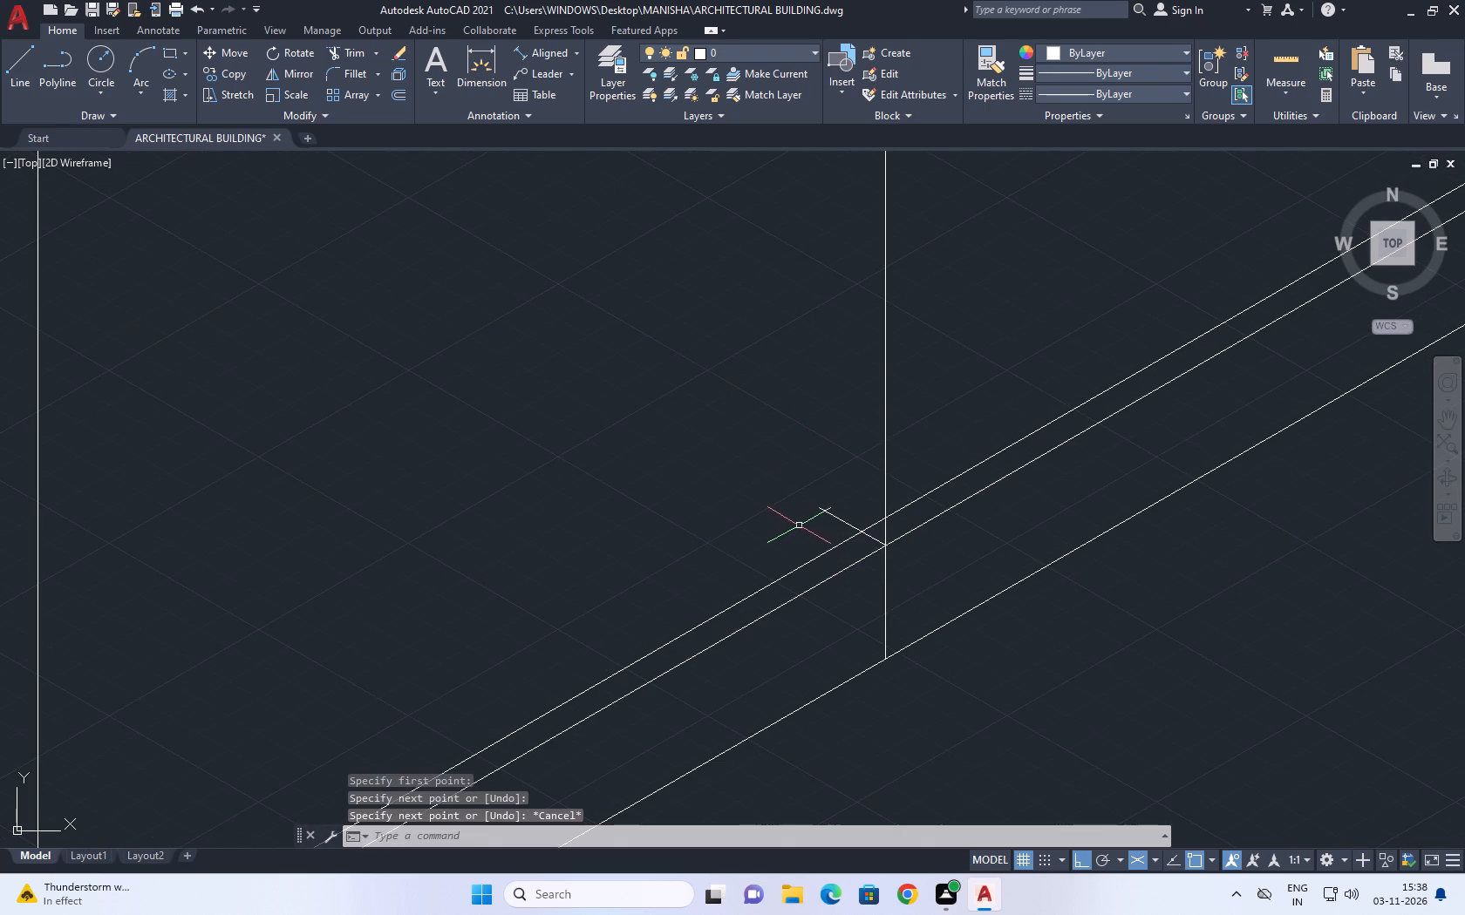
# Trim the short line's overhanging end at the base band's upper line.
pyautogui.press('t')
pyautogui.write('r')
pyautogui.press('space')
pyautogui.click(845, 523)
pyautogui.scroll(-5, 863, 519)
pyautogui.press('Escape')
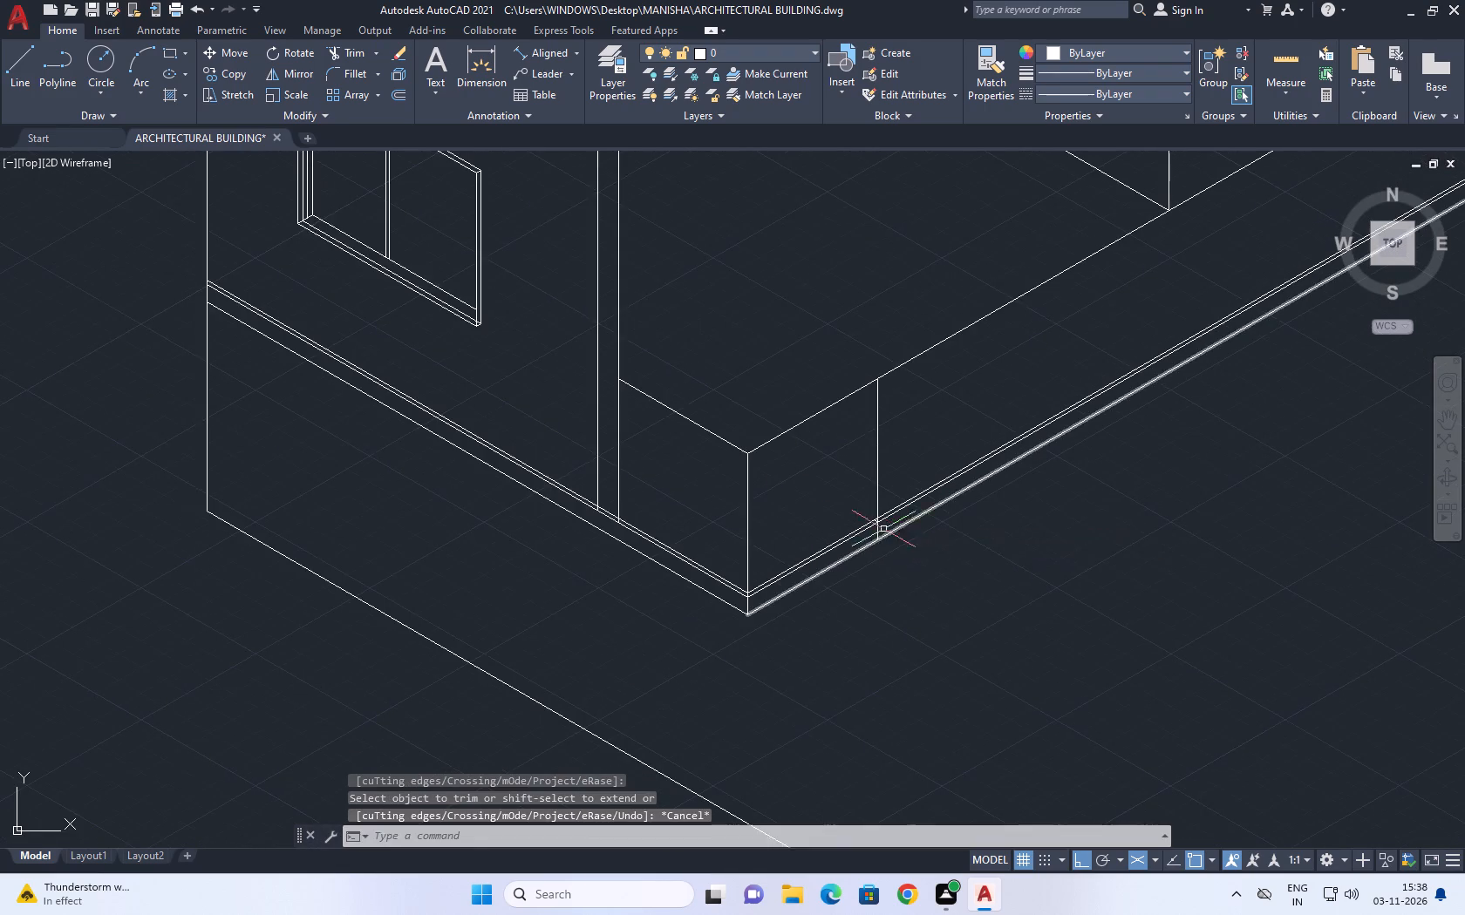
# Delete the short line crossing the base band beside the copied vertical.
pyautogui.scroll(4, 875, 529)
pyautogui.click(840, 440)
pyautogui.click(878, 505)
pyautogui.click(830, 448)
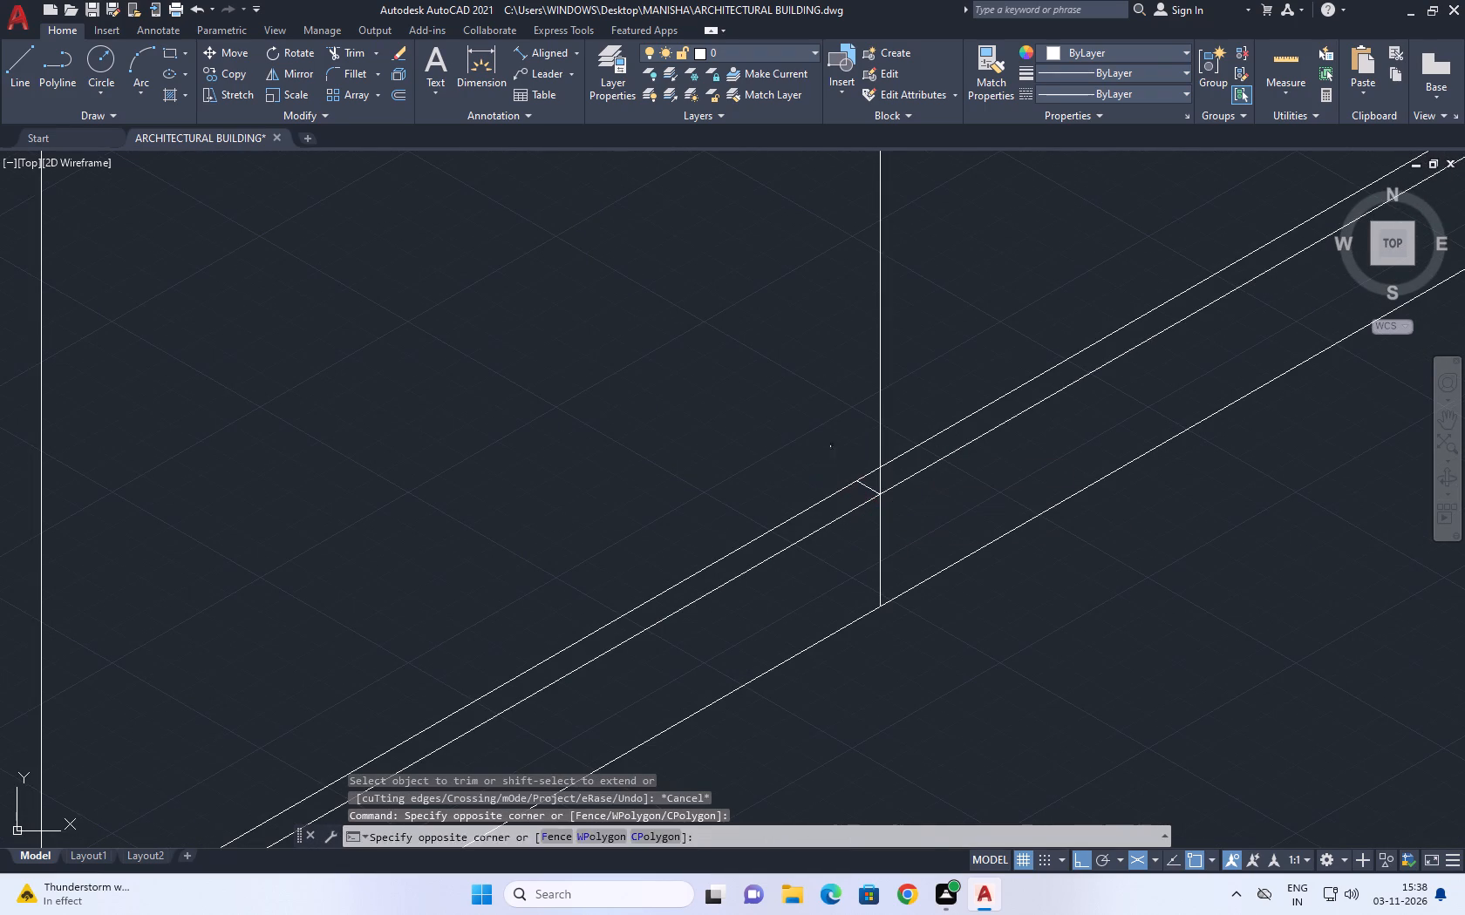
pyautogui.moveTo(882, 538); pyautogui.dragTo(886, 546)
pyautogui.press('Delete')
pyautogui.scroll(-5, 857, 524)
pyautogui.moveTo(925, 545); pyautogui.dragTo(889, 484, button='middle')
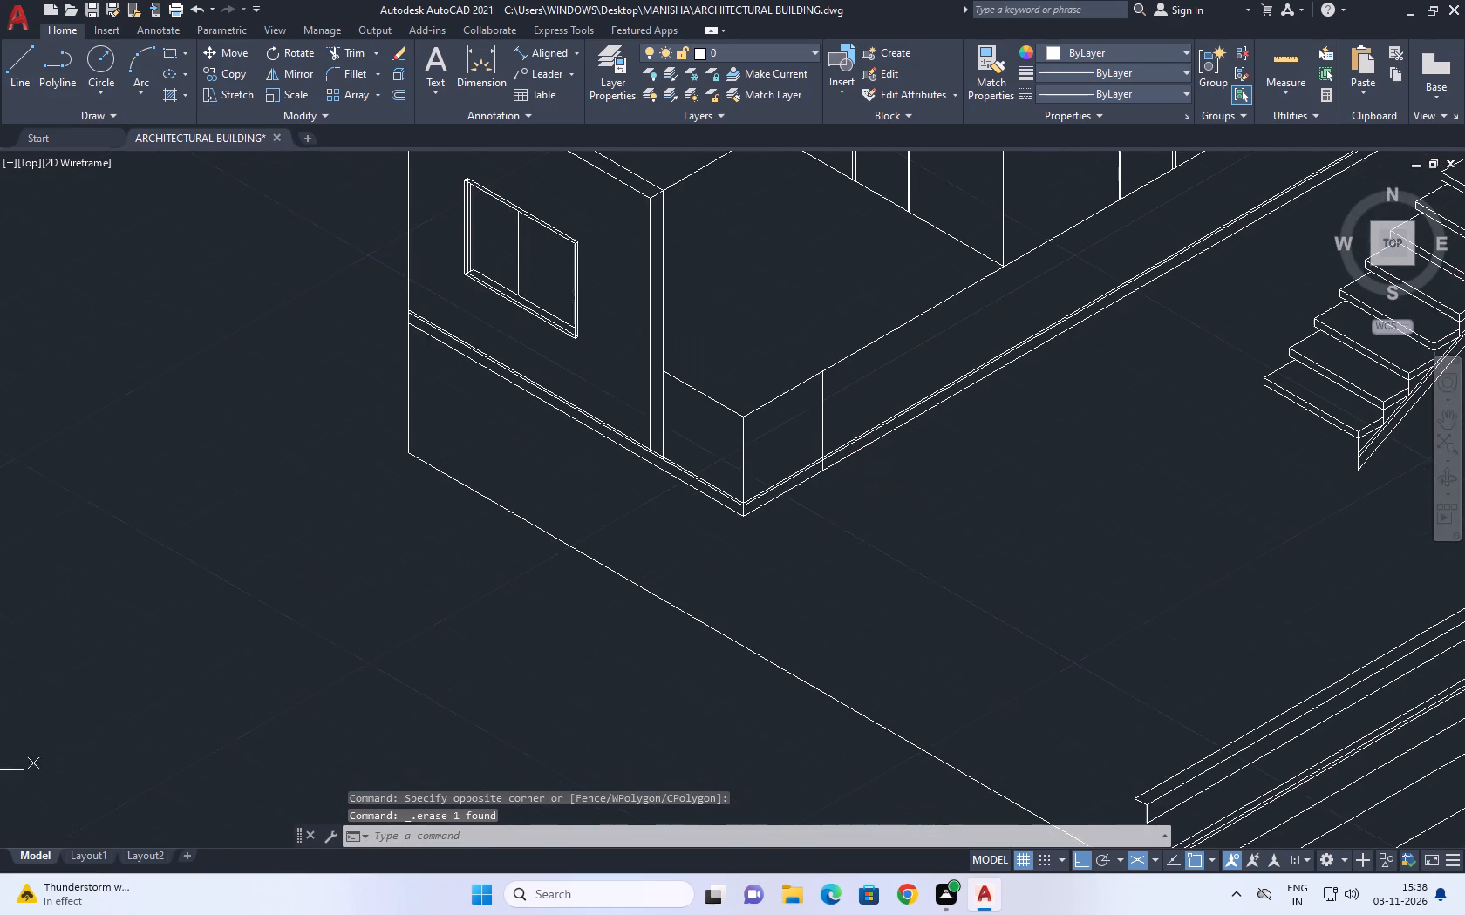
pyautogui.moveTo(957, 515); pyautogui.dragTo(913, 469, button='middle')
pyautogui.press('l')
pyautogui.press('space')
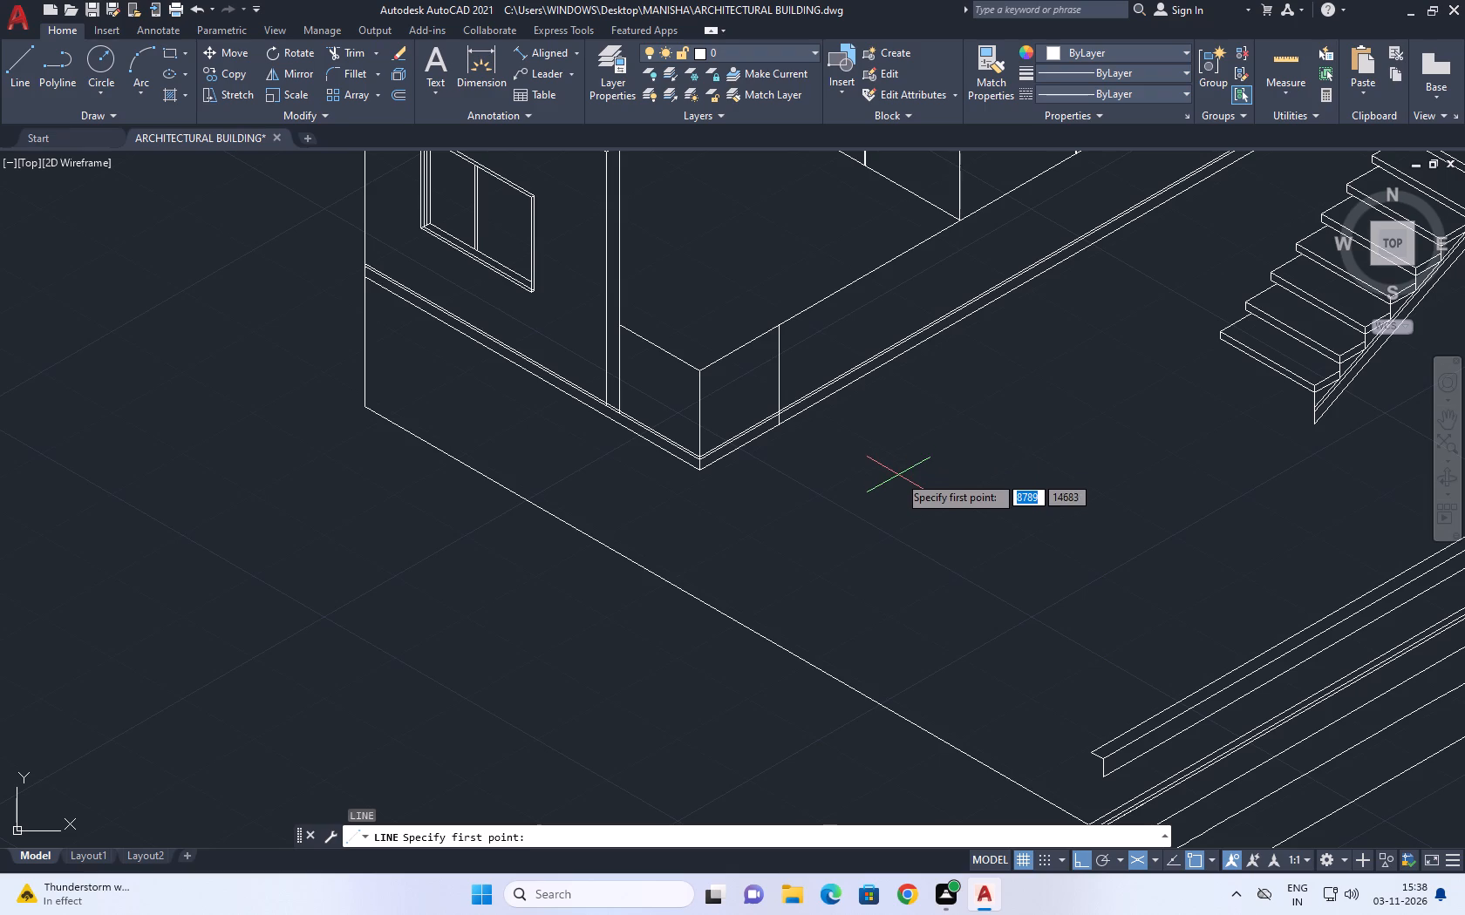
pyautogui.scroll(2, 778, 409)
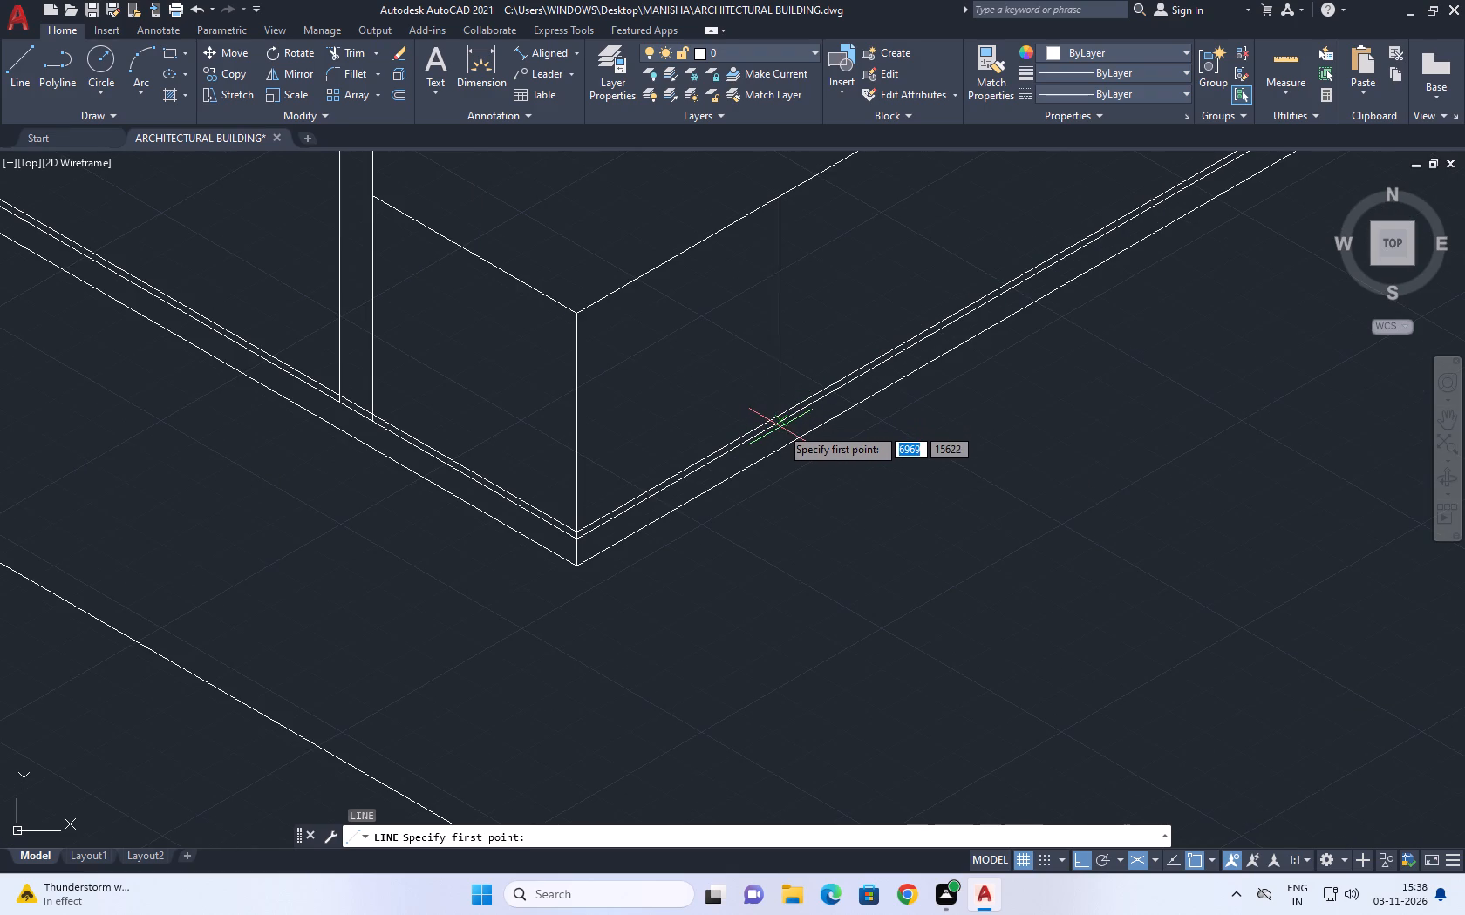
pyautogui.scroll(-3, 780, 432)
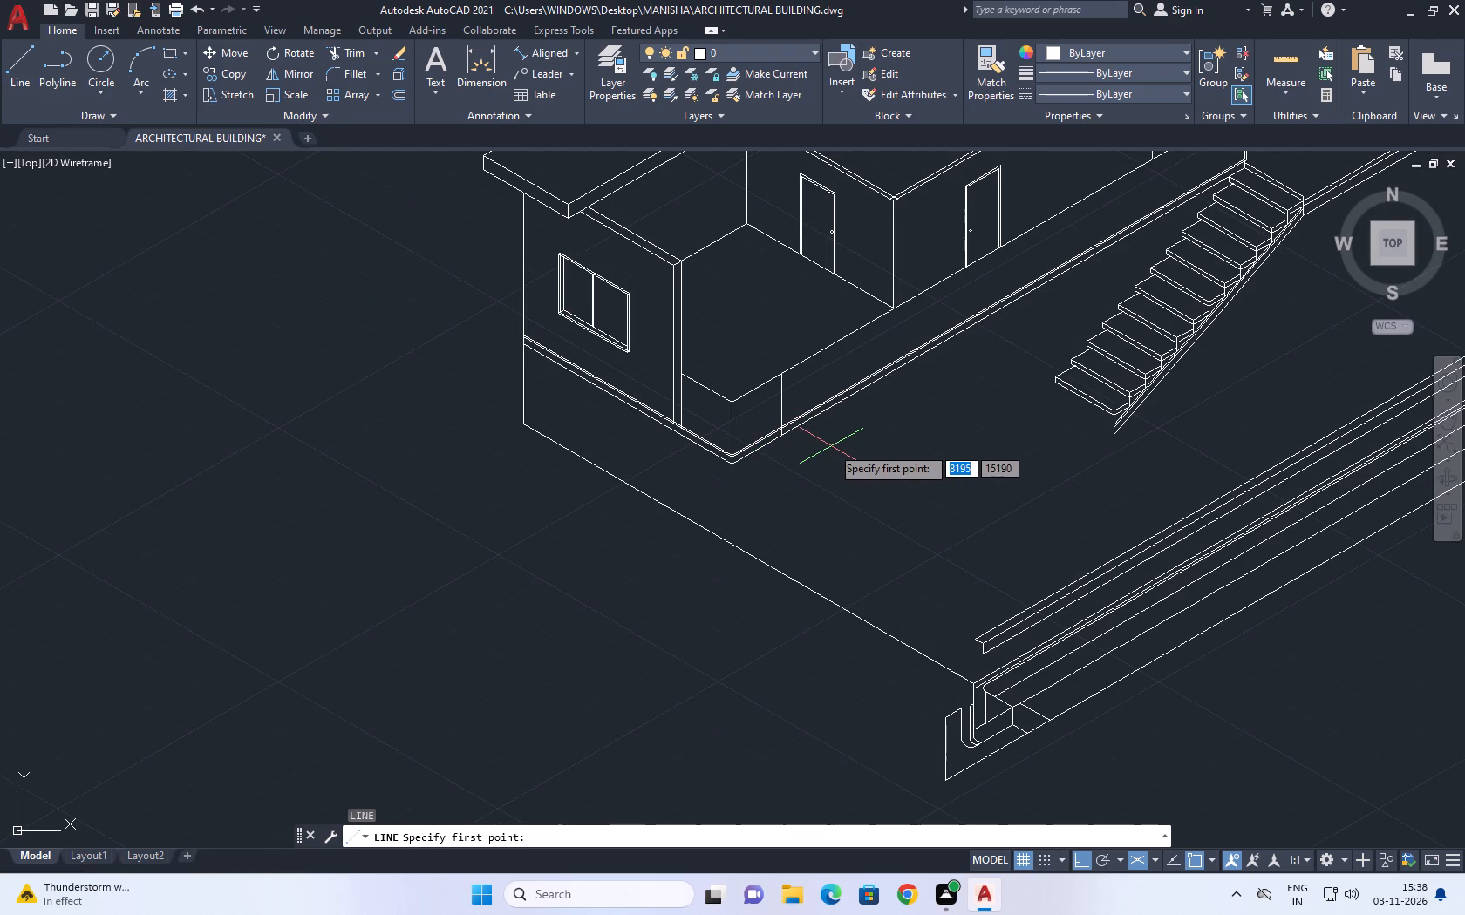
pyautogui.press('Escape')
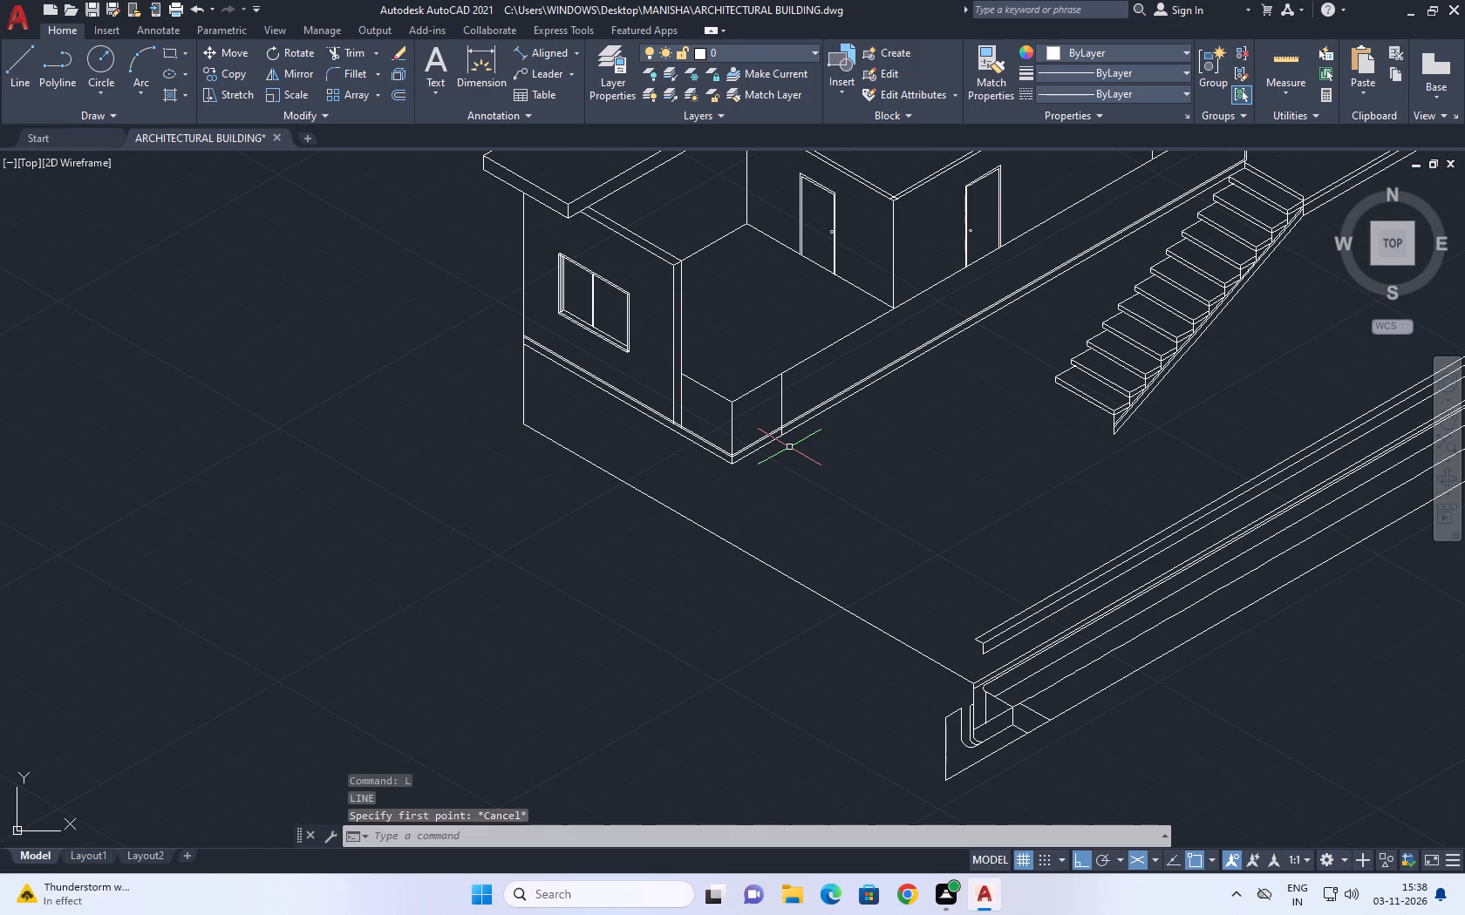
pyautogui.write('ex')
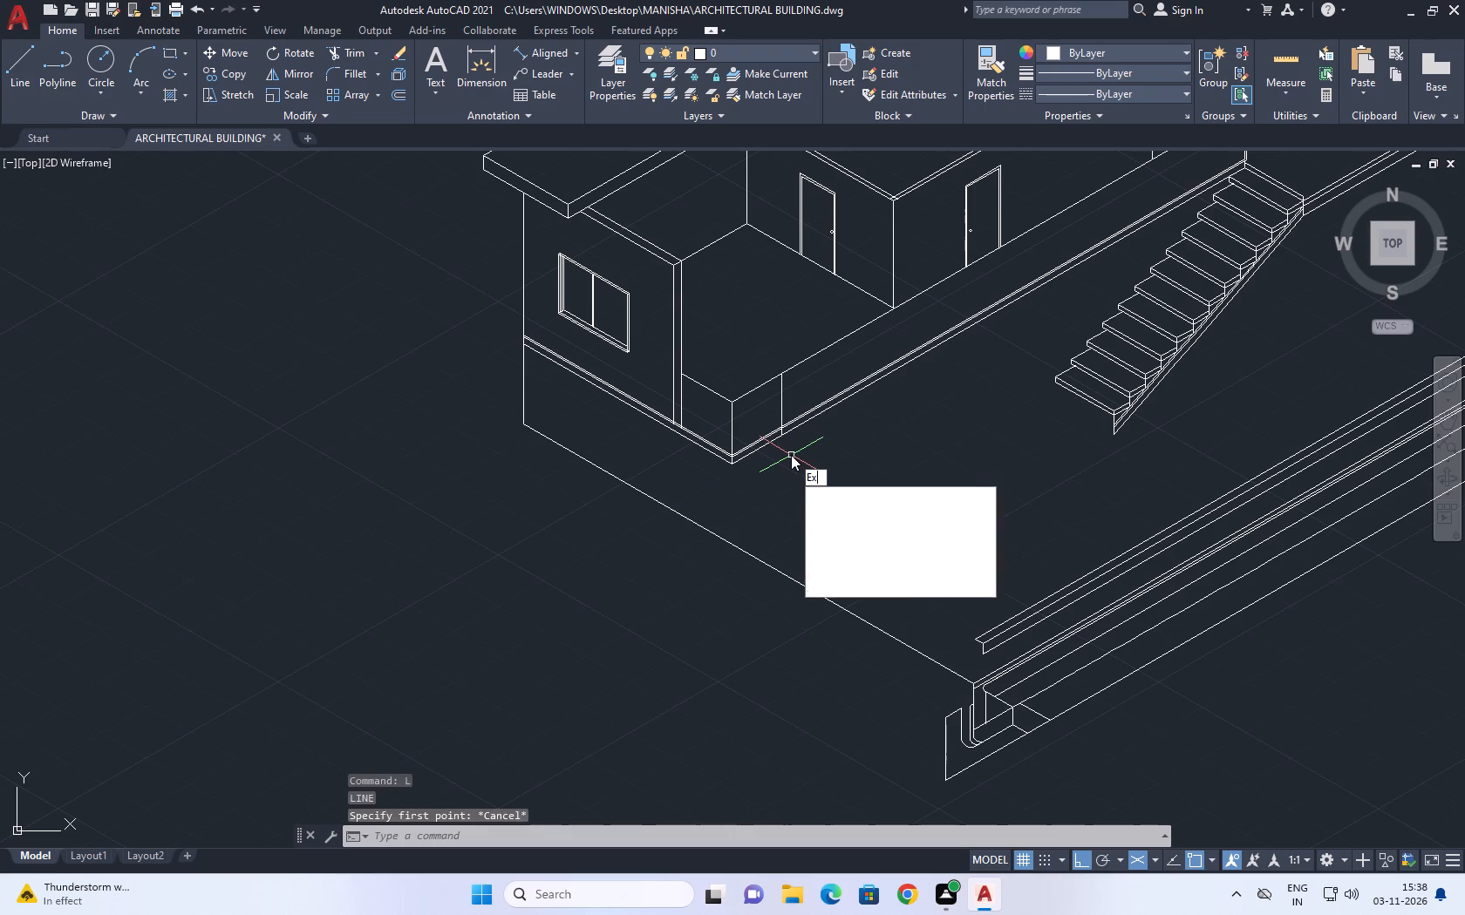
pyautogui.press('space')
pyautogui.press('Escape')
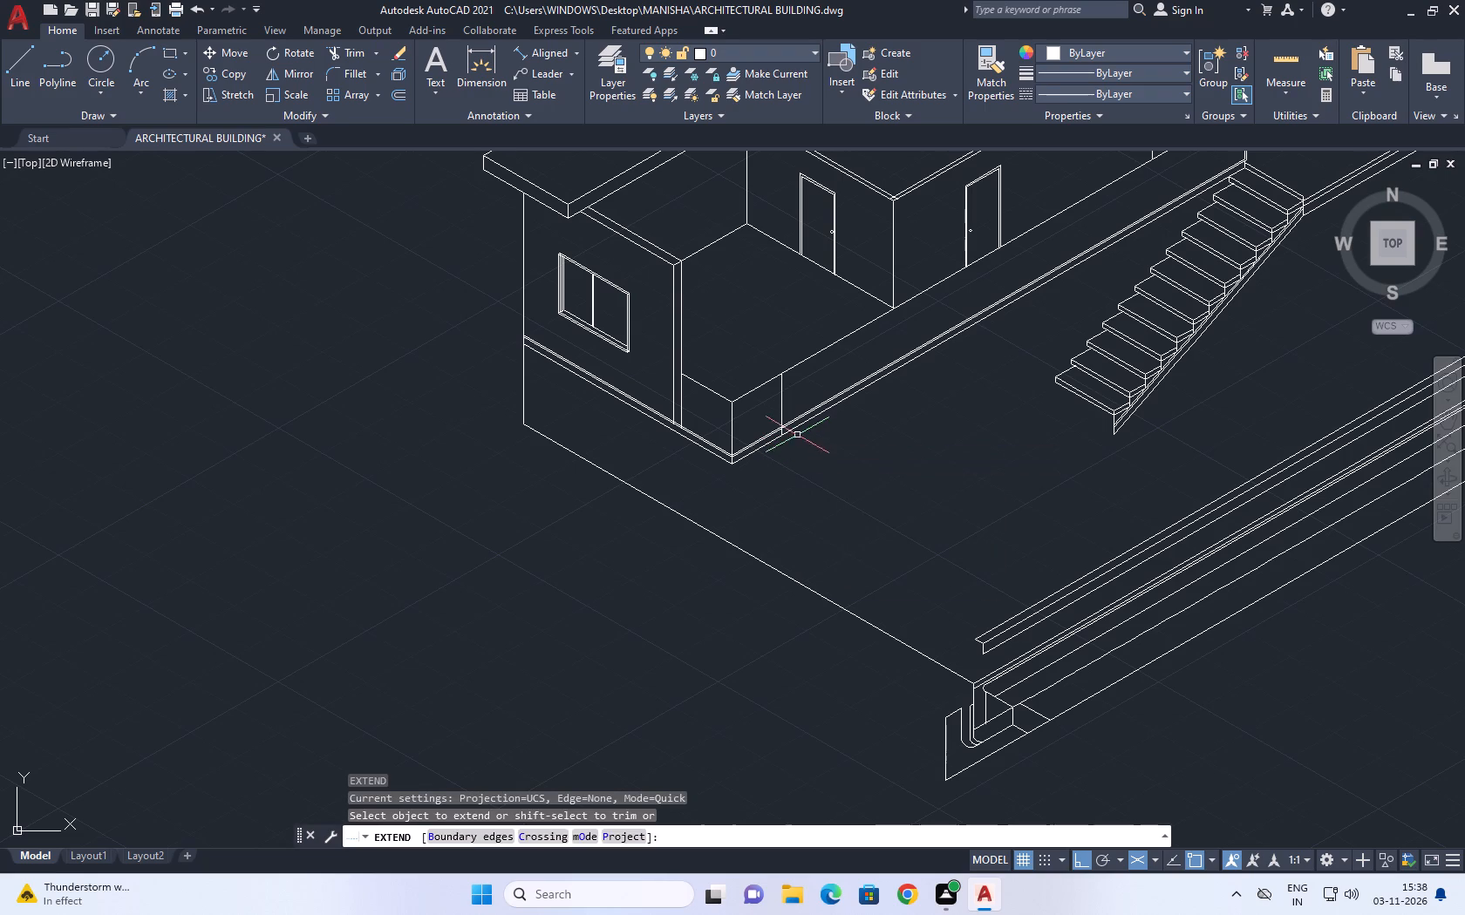
# Copy the vertical line on the low wall's face about 600 units further along the base band, away from the corner.
pyautogui.moveTo(787, 416); pyautogui.dragTo(726, 485, button='middle')
pyautogui.scroll(2, 737, 491)
pyautogui.click(709, 441)
pyautogui.click(671, 463)
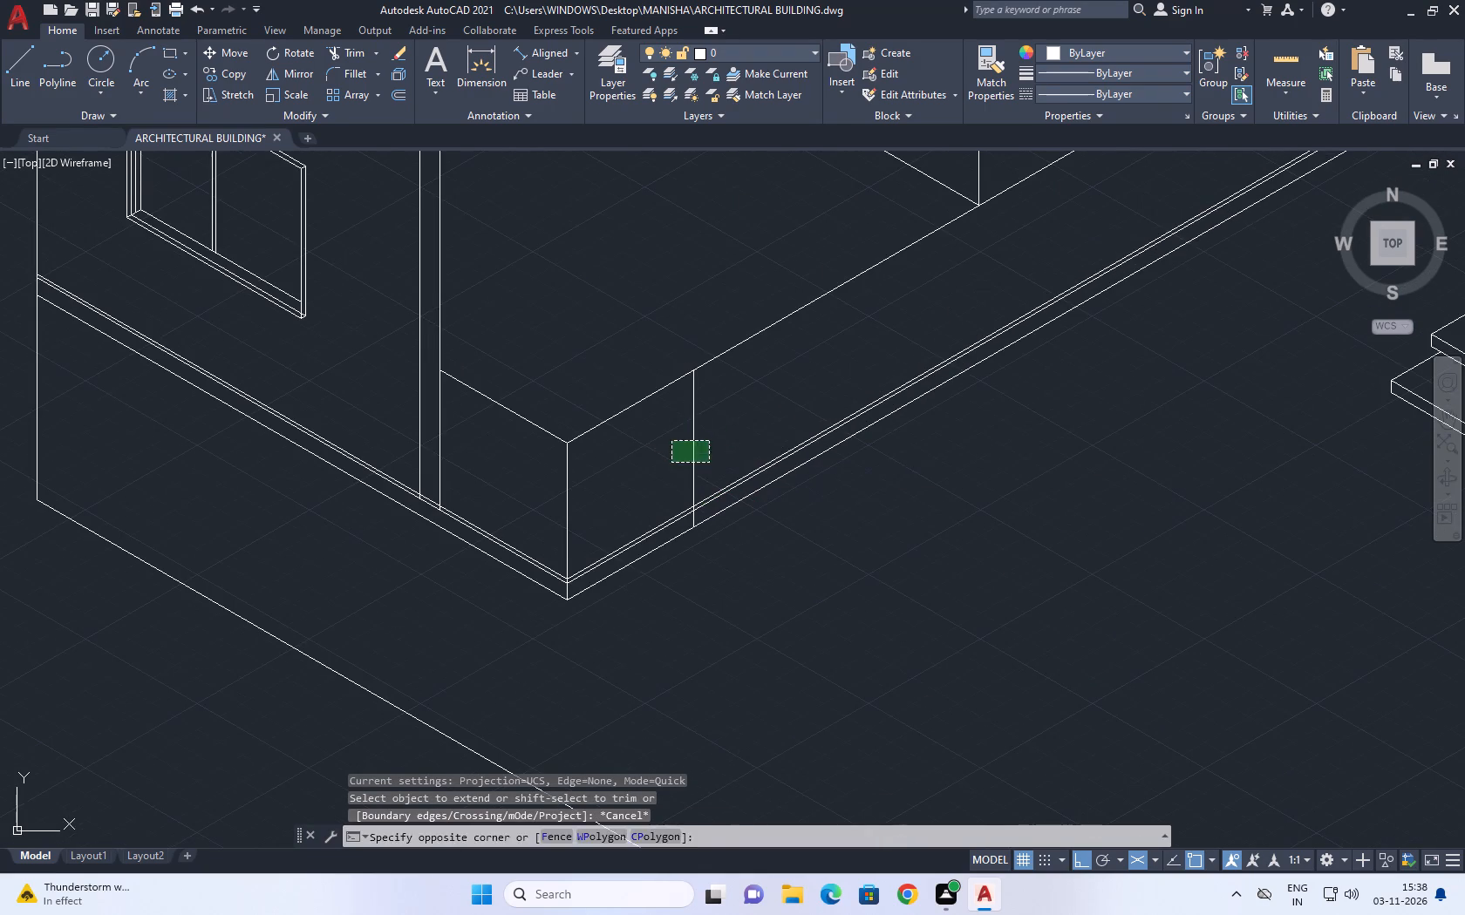
pyautogui.moveTo(781, 446); pyautogui.dragTo(742, 496, button='middle')
pyautogui.press('c')
pyautogui.write('o')
pyautogui.press('space')
pyautogui.click(794, 567)
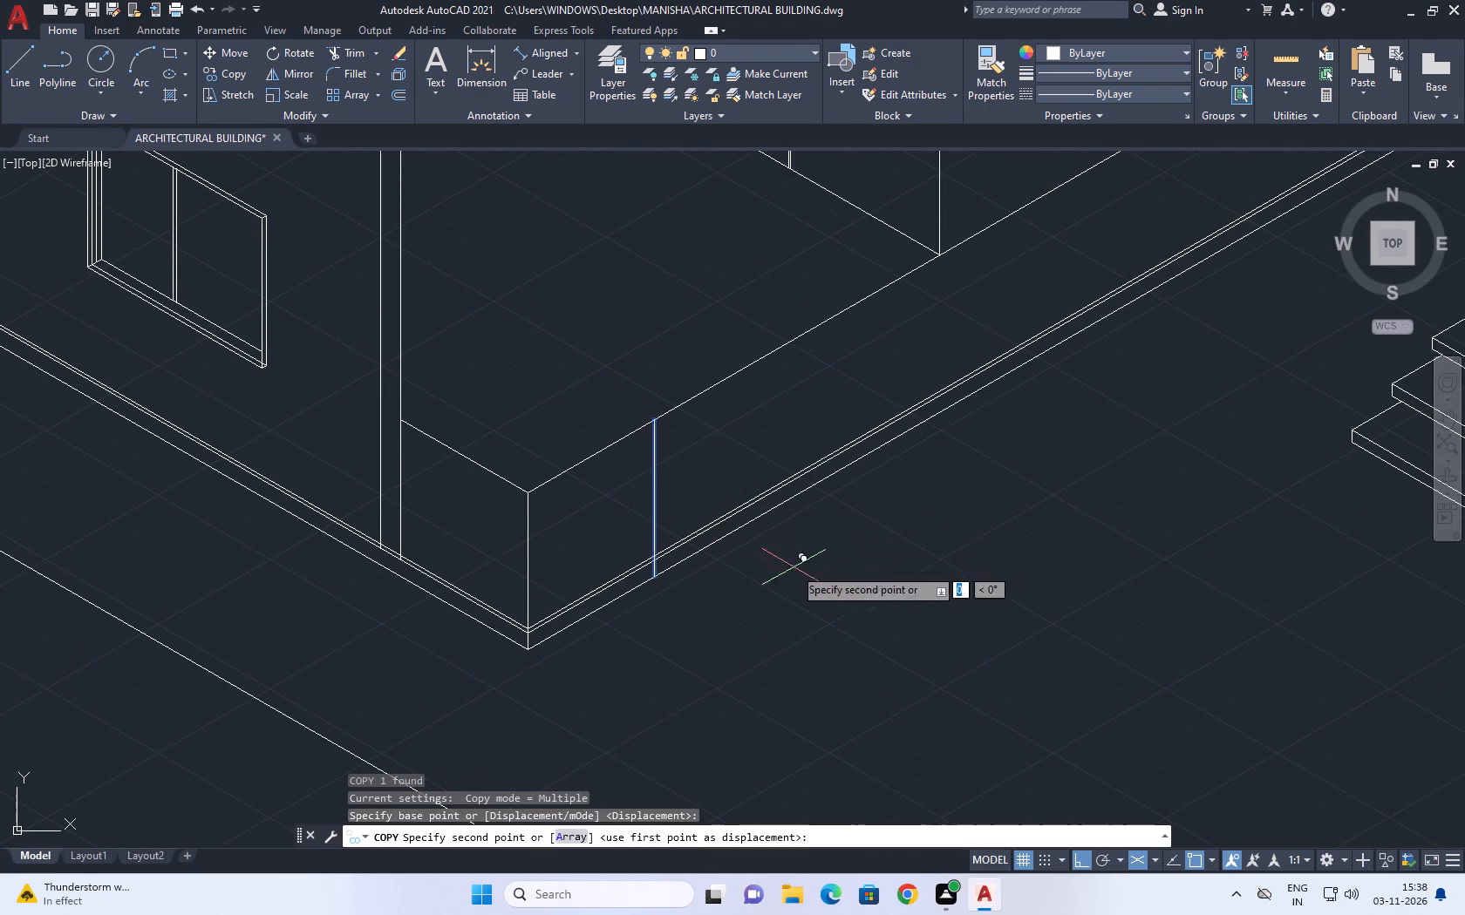
pyautogui.click(865, 546)
pyautogui.press('Escape')
# Draw a vertical line straight down from the new copy's lower end on the right isoplane, stopping above the ground edge.
pyautogui.moveTo(736, 532); pyautogui.dragTo(827, 448, button='middle')
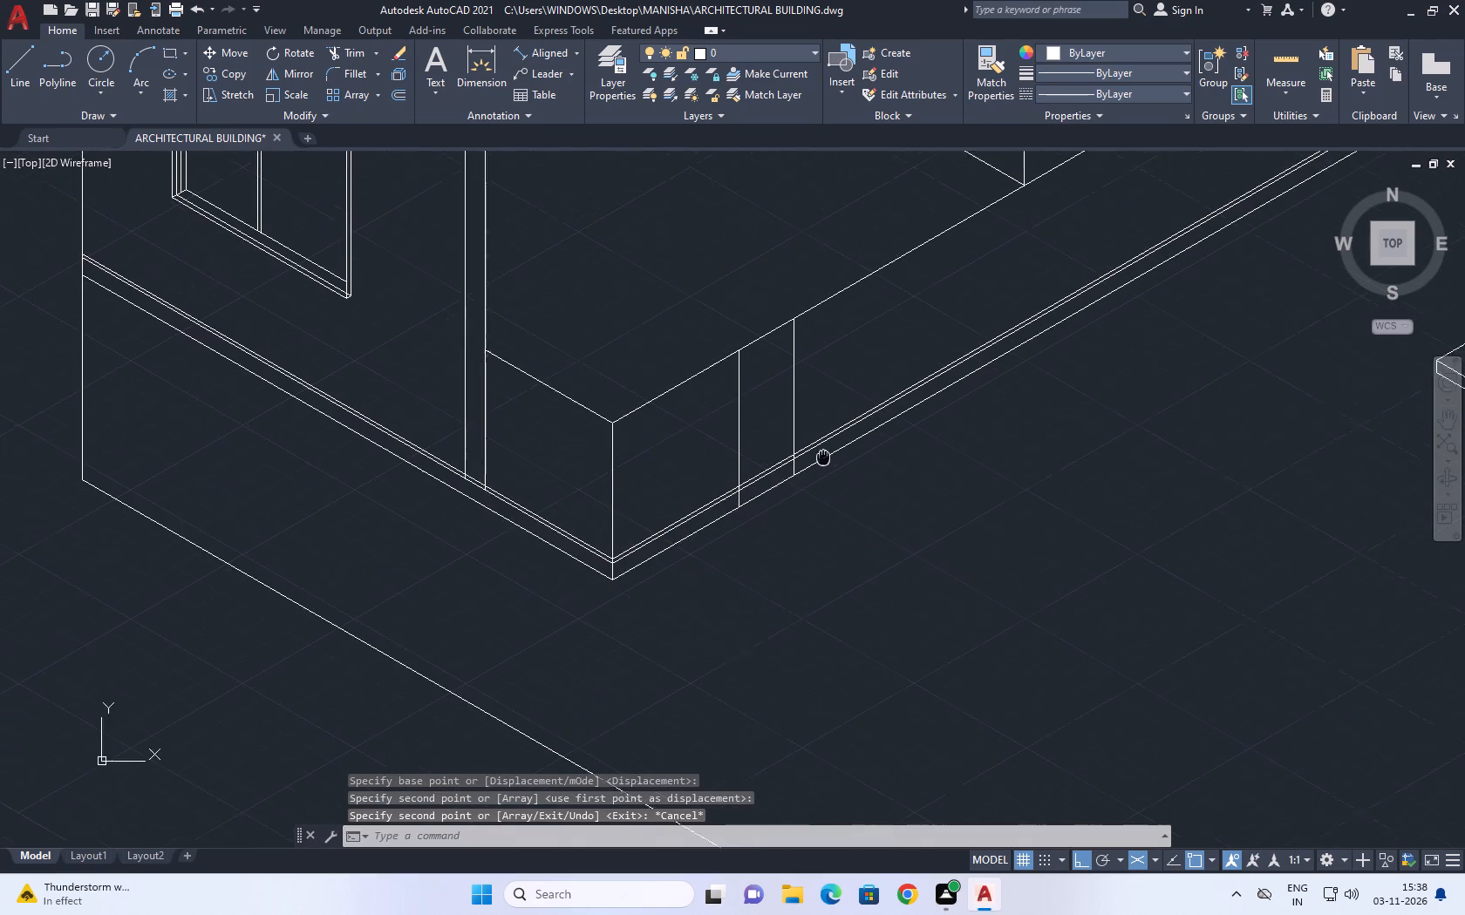
pyautogui.write('l')
pyautogui.press('space')
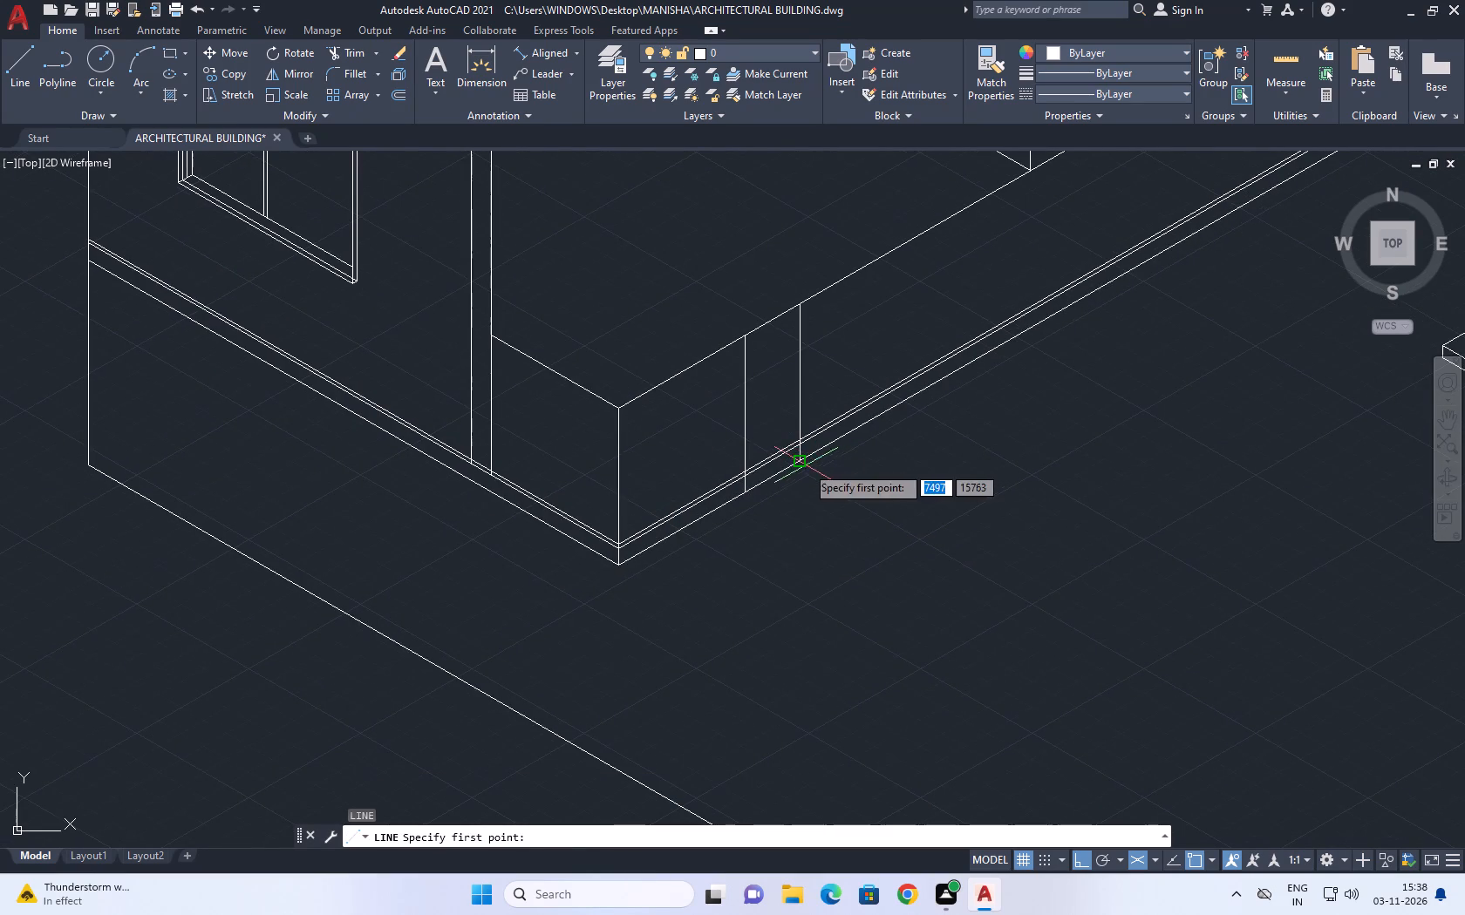
pyautogui.click(800, 464)
pyautogui.moveTo(826, 617); pyautogui.dragTo(842, 518, button='middle')
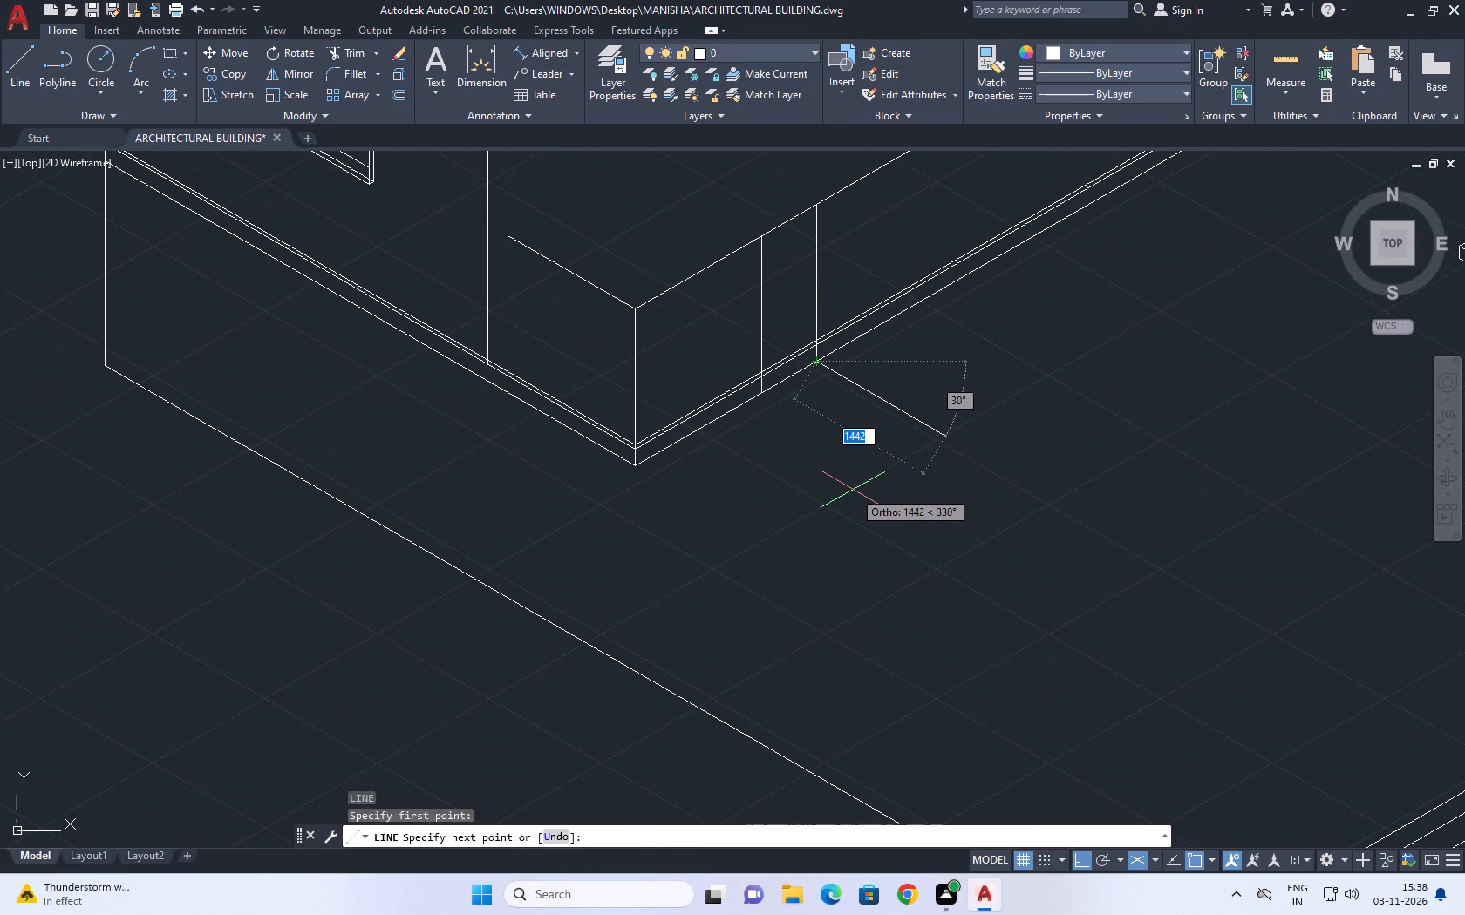
pyautogui.press('F5')
pyautogui.moveTo(801, 611); pyautogui.dragTo(847, 473, button='middle')
pyautogui.moveTo(849, 632); pyautogui.dragTo(892, 484, button='middle')
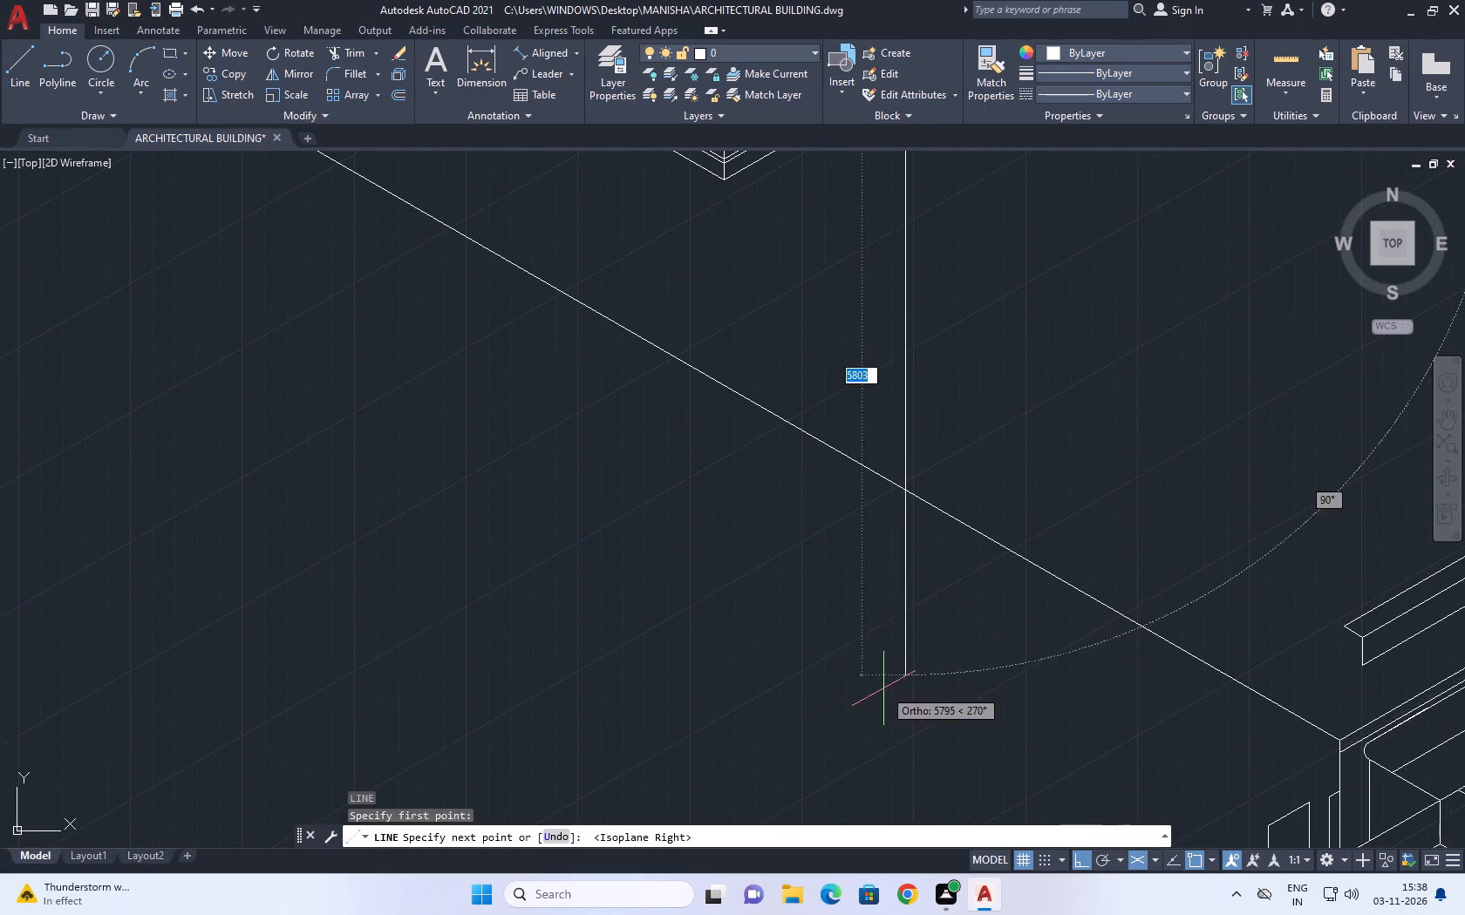
pyautogui.scroll(-2, 869, 571)
pyautogui.scroll(2, 882, 448)
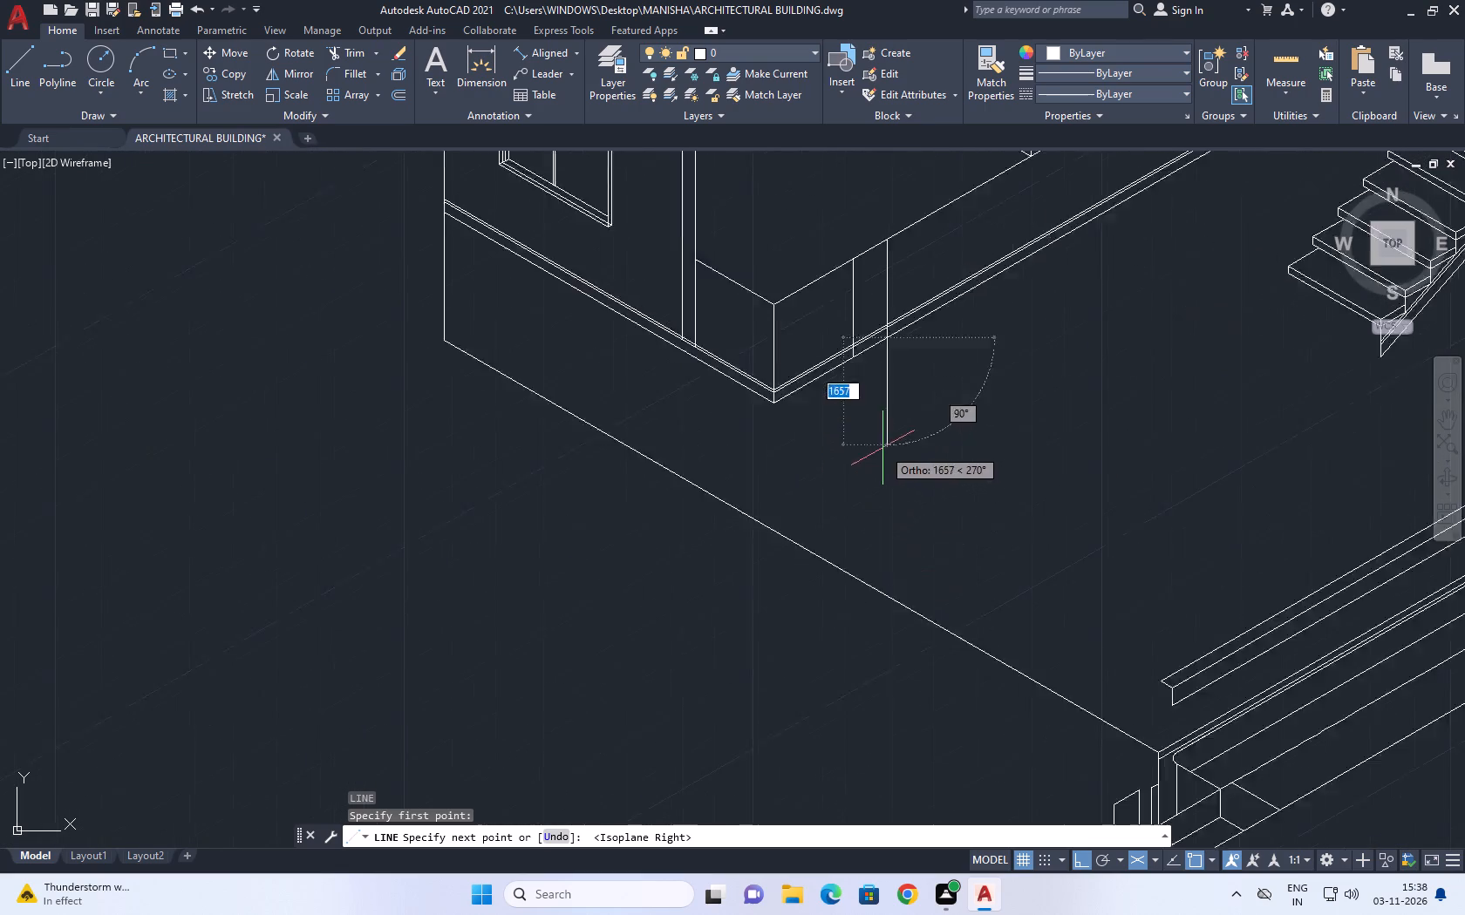
pyautogui.click(888, 542)
pyautogui.press('Escape')
# Draw an isometric line about 6700 units long at 150° from the ramp edge strip's lower end corner back towards the house.
pyautogui.scroll(-2, 903, 471)
pyautogui.moveTo(1007, 435); pyautogui.dragTo(1013, 478, button='middle')
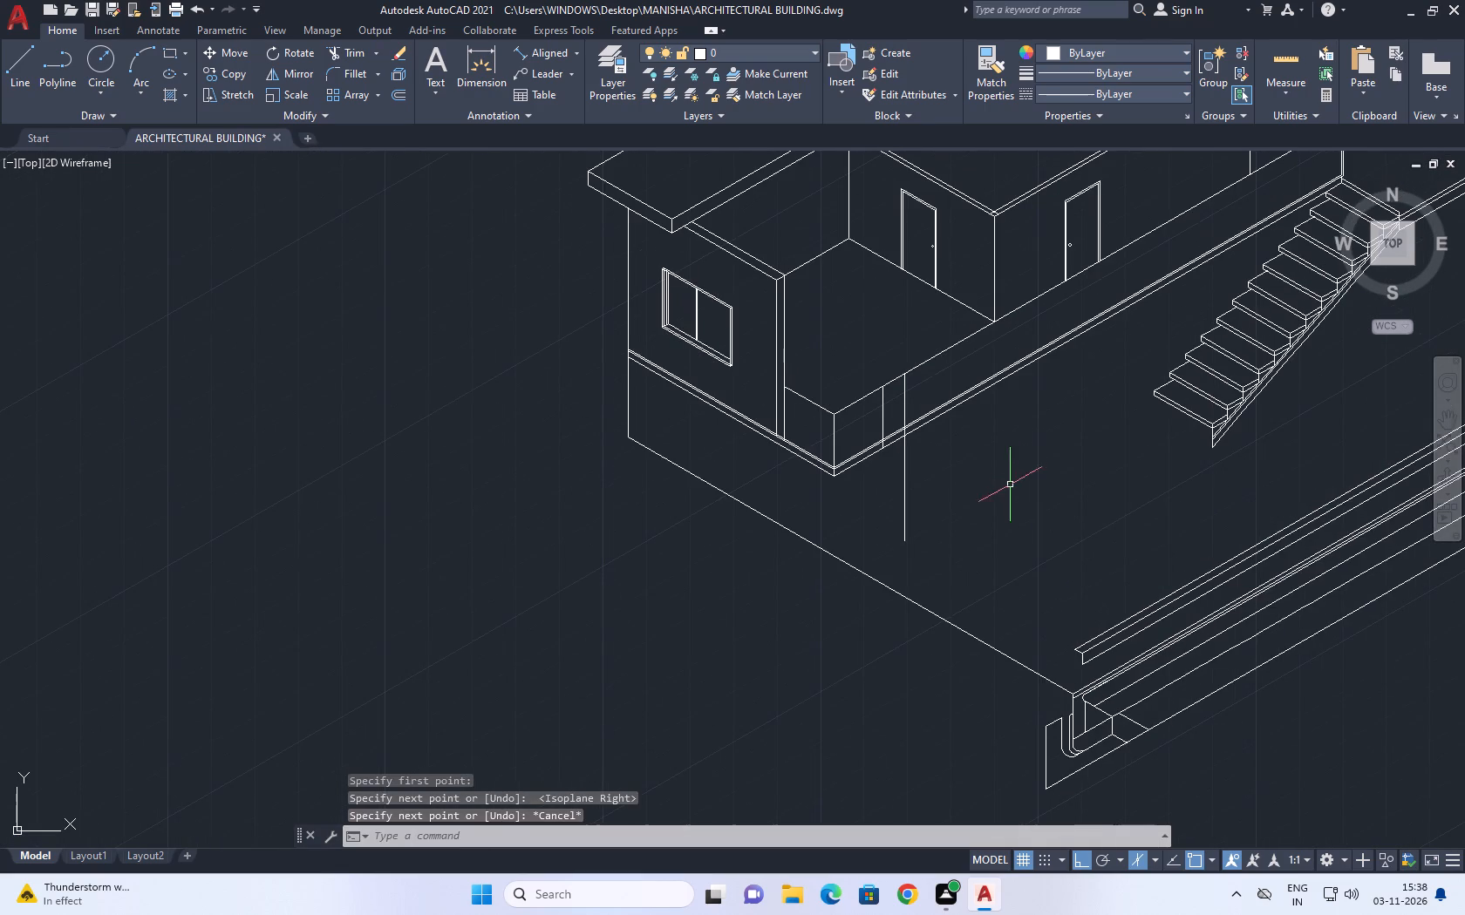
pyautogui.moveTo(970, 511); pyautogui.dragTo(996, 546, button='middle')
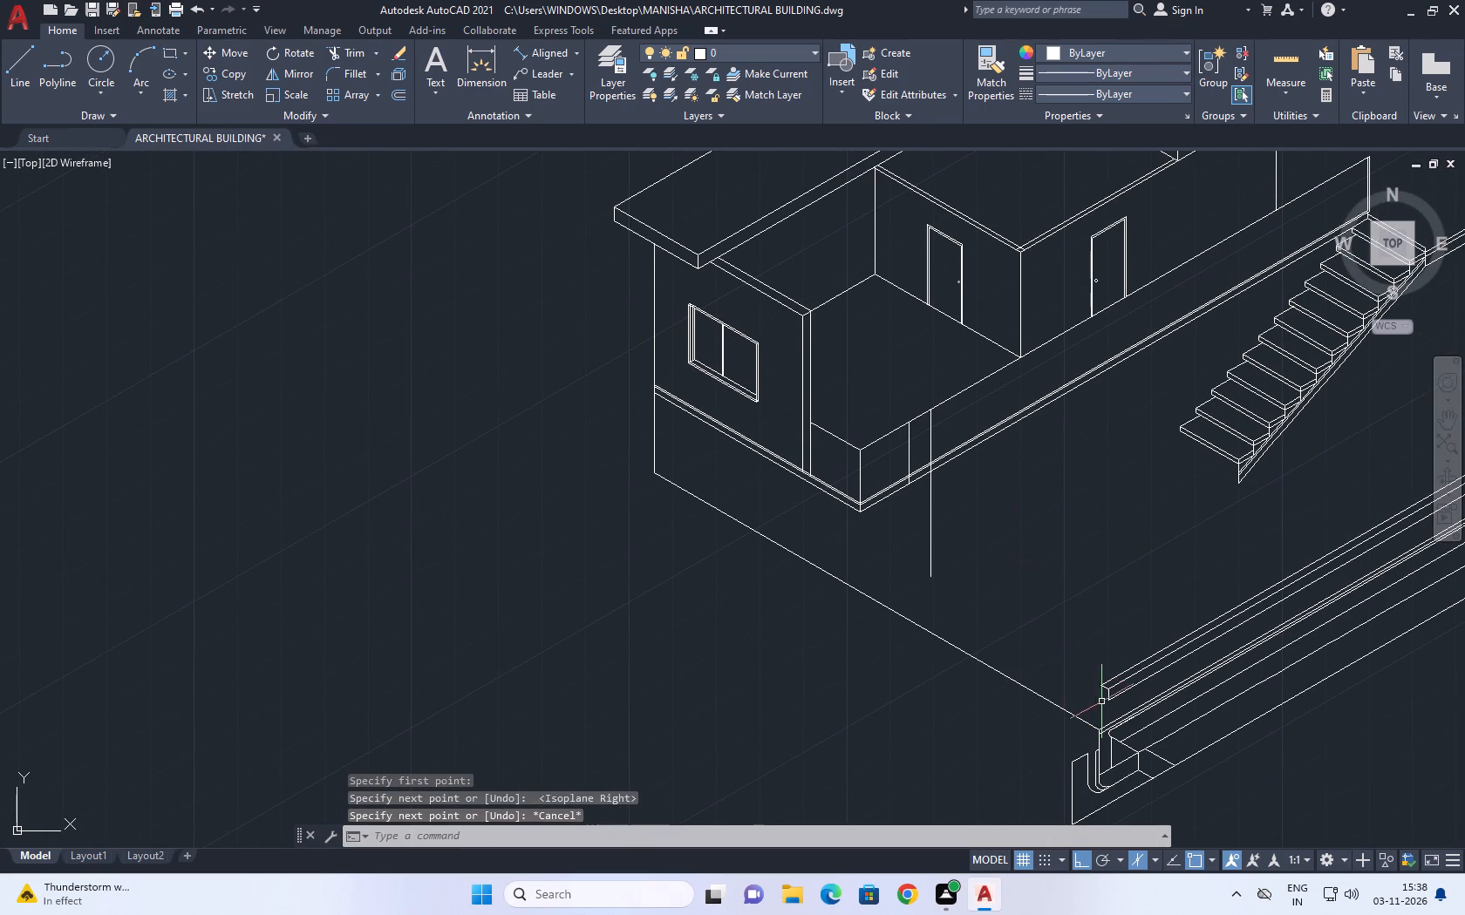
pyautogui.moveTo(1149, 696); pyautogui.dragTo(1065, 634, button='middle')
pyautogui.scroll(1, 1065, 634)
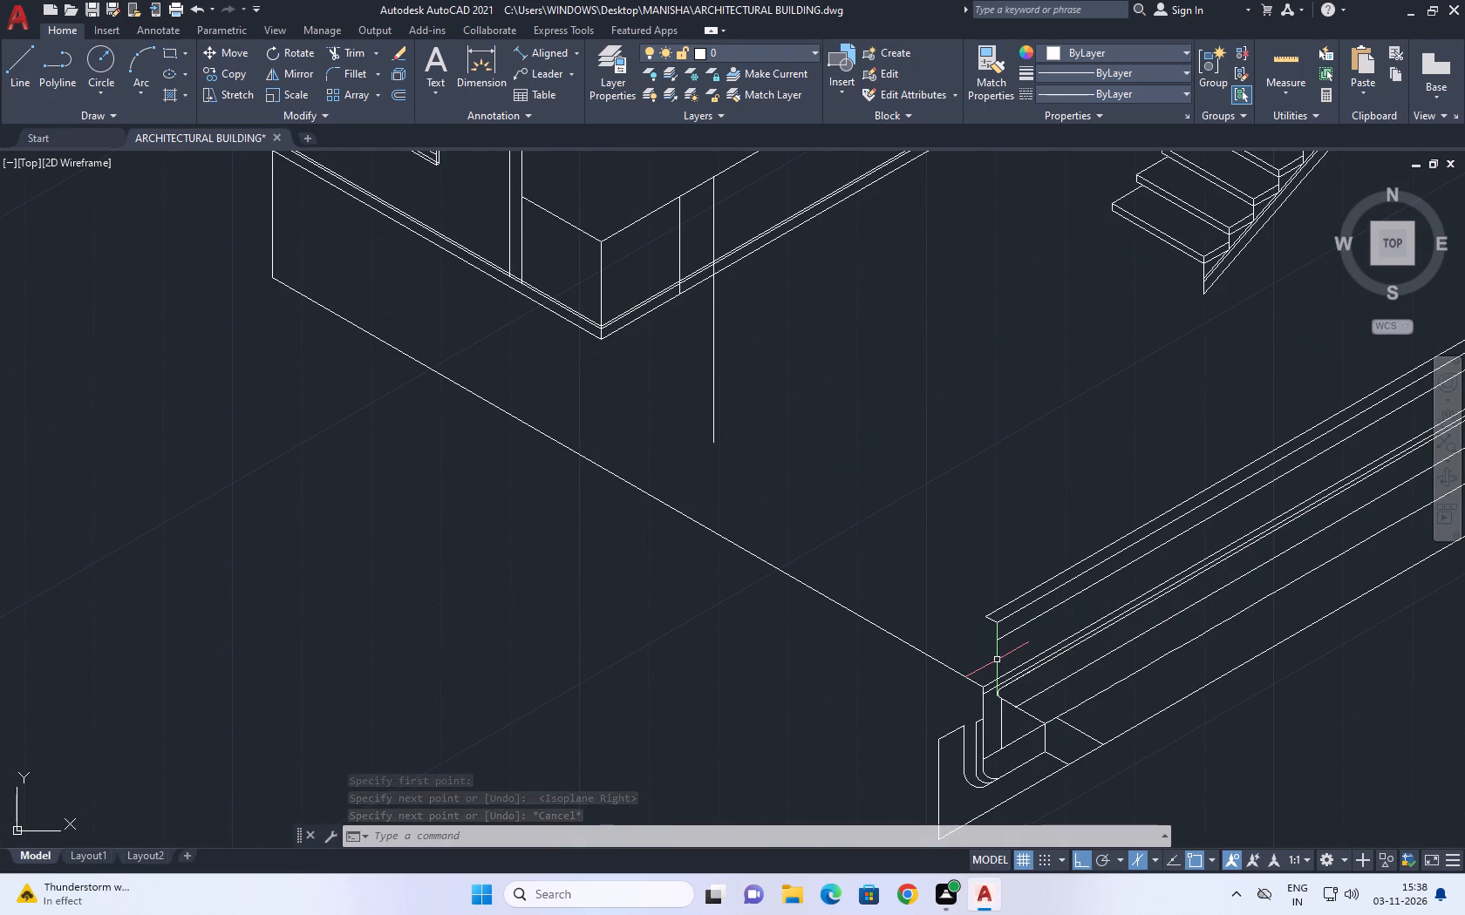
pyautogui.press('l')
pyautogui.press('space')
pyautogui.click(995, 643)
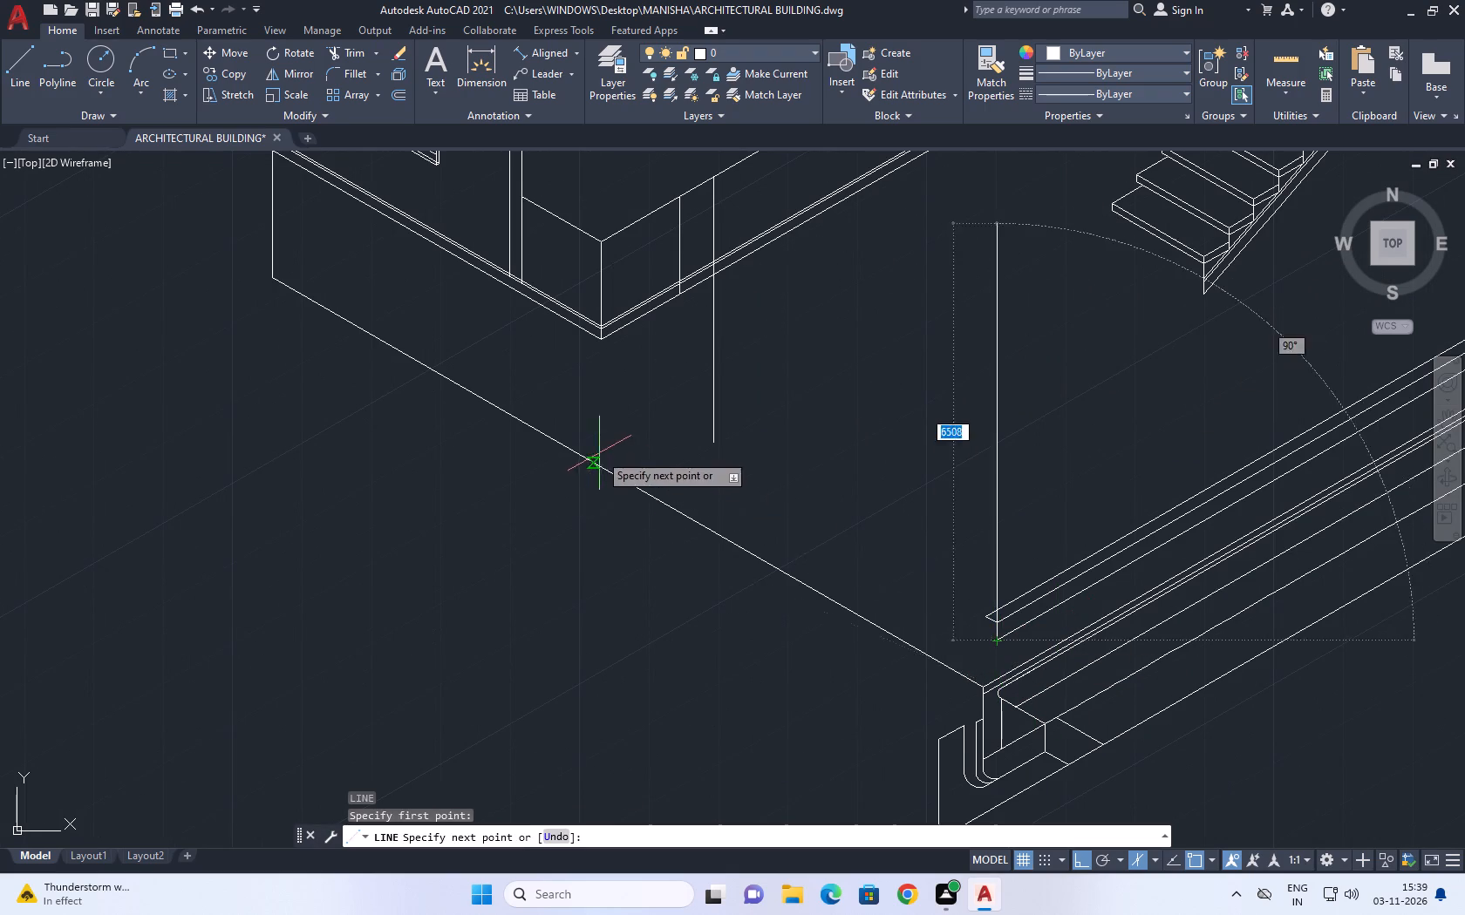
pyautogui.moveTo(604, 458); pyautogui.dragTo(636, 514, button='middle')
pyautogui.press('F5')
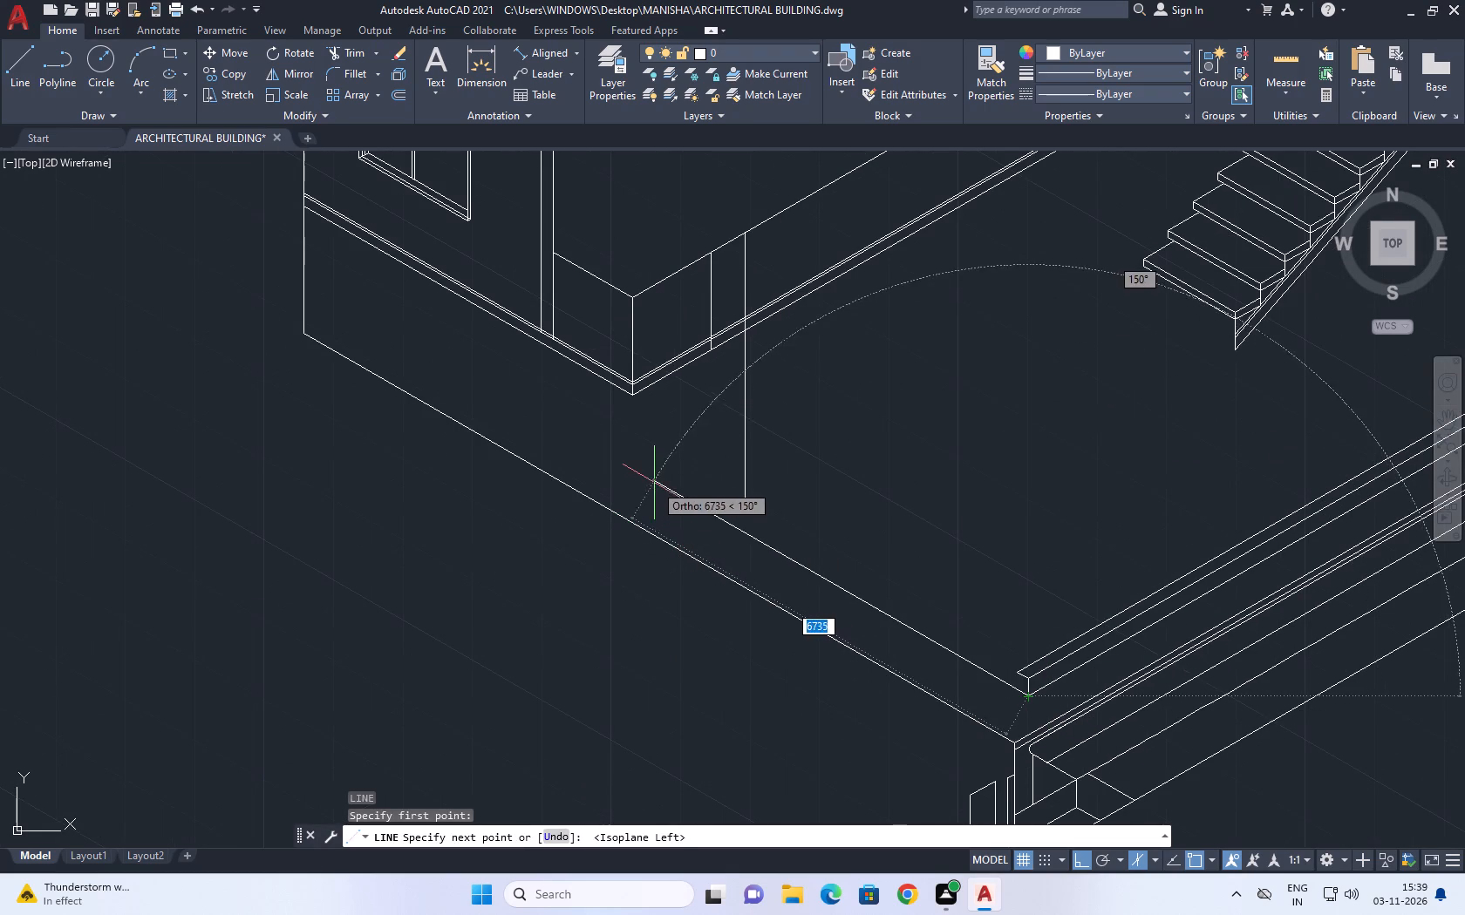
pyautogui.click(658, 476)
pyautogui.press('Escape')
# Extend the vertical line below the base band down to the new isometric line.
pyautogui.moveTo(644, 418); pyautogui.dragTo(780, 544, button='middle')
pyautogui.write('ex')
pyautogui.press('space')
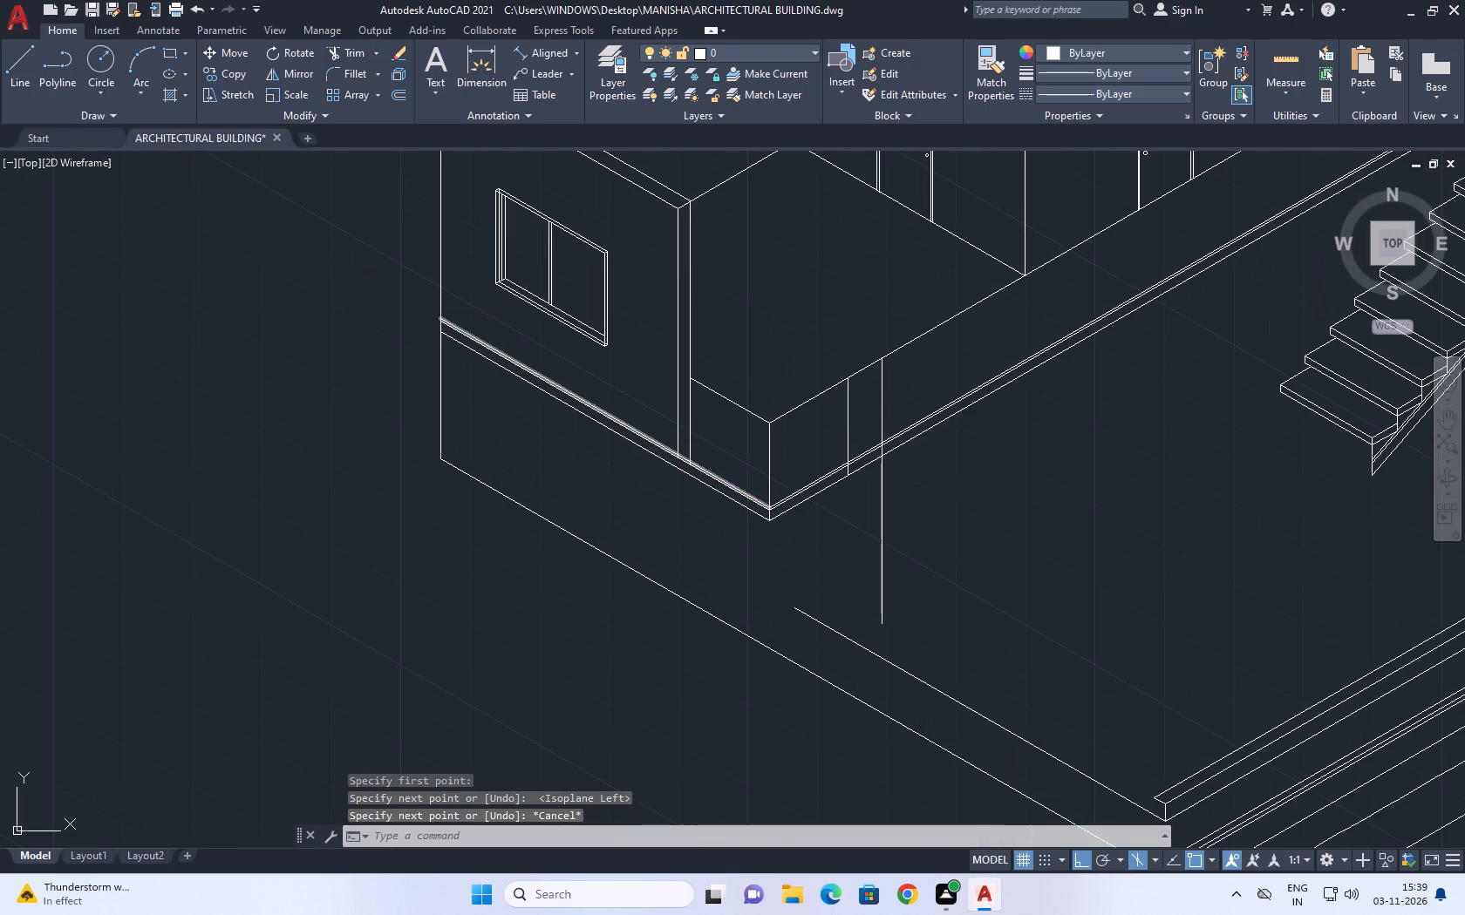
pyautogui.click(860, 557)
pyautogui.click(955, 621)
pyautogui.press('Escape')
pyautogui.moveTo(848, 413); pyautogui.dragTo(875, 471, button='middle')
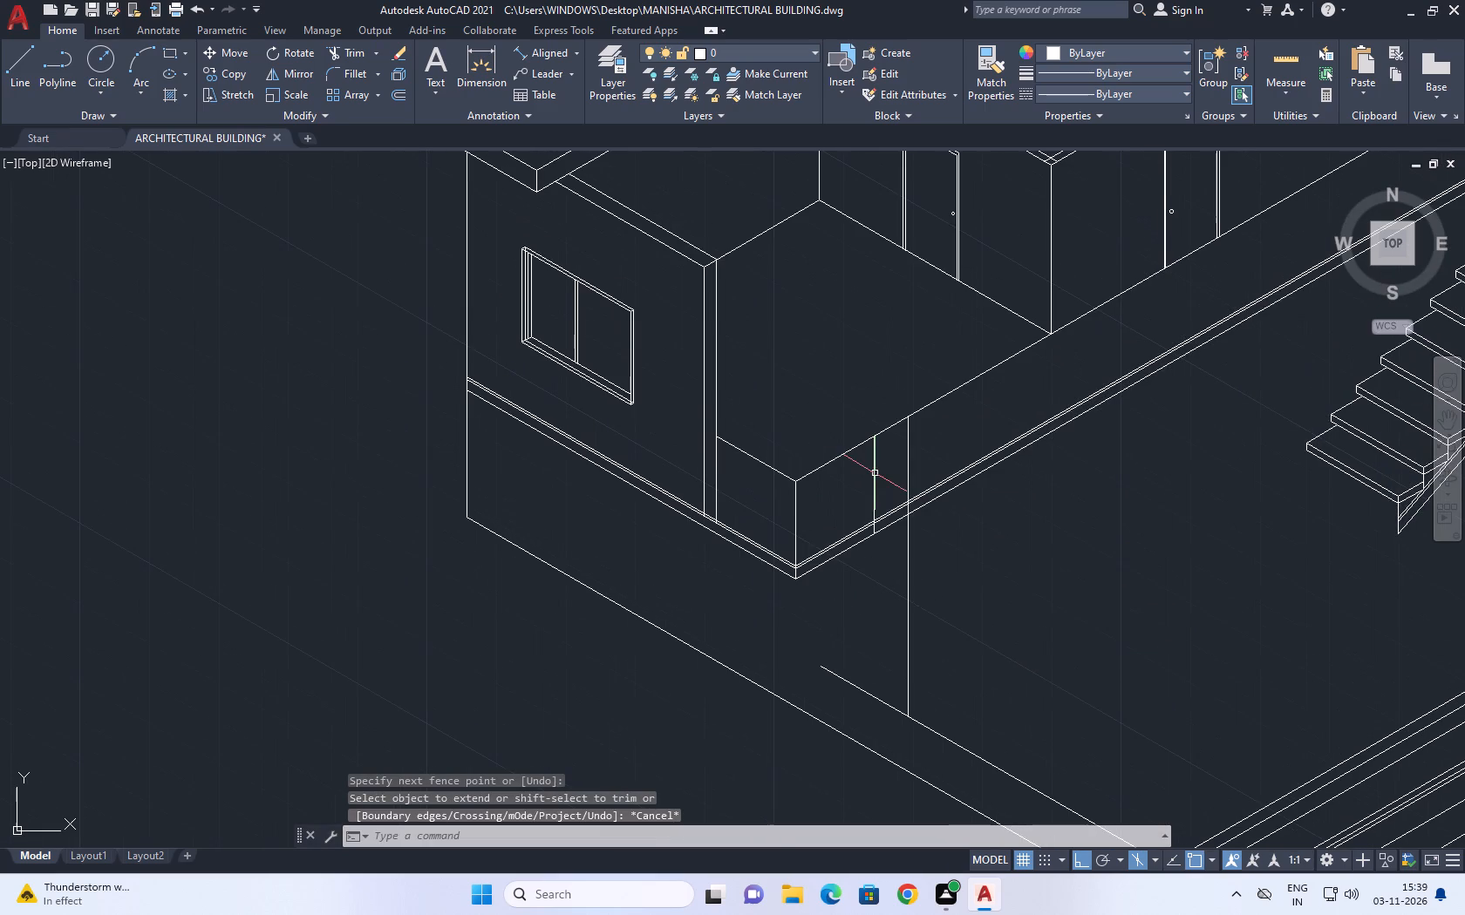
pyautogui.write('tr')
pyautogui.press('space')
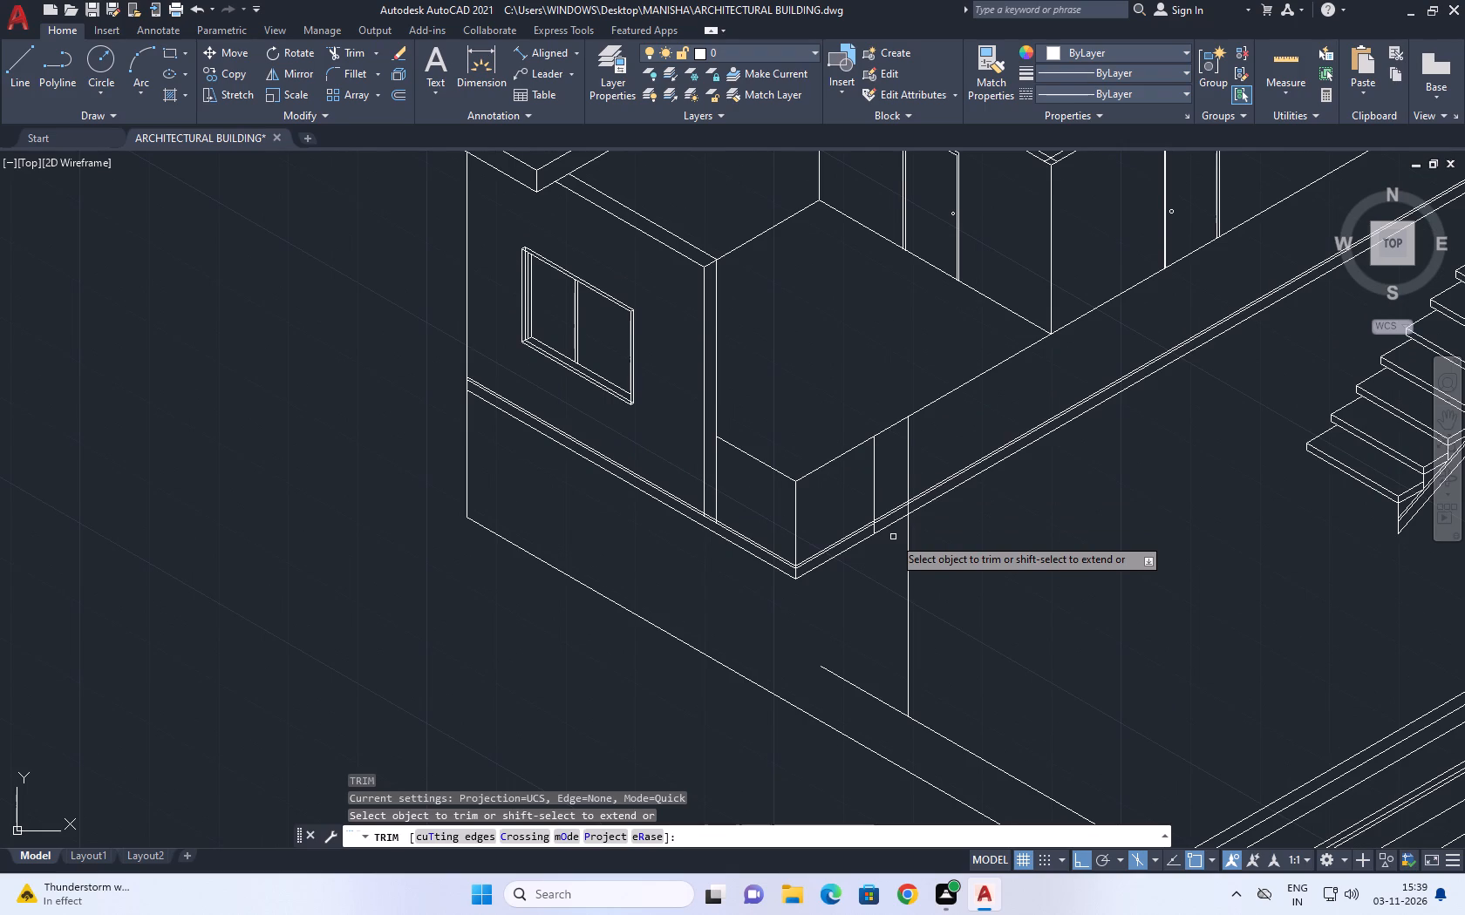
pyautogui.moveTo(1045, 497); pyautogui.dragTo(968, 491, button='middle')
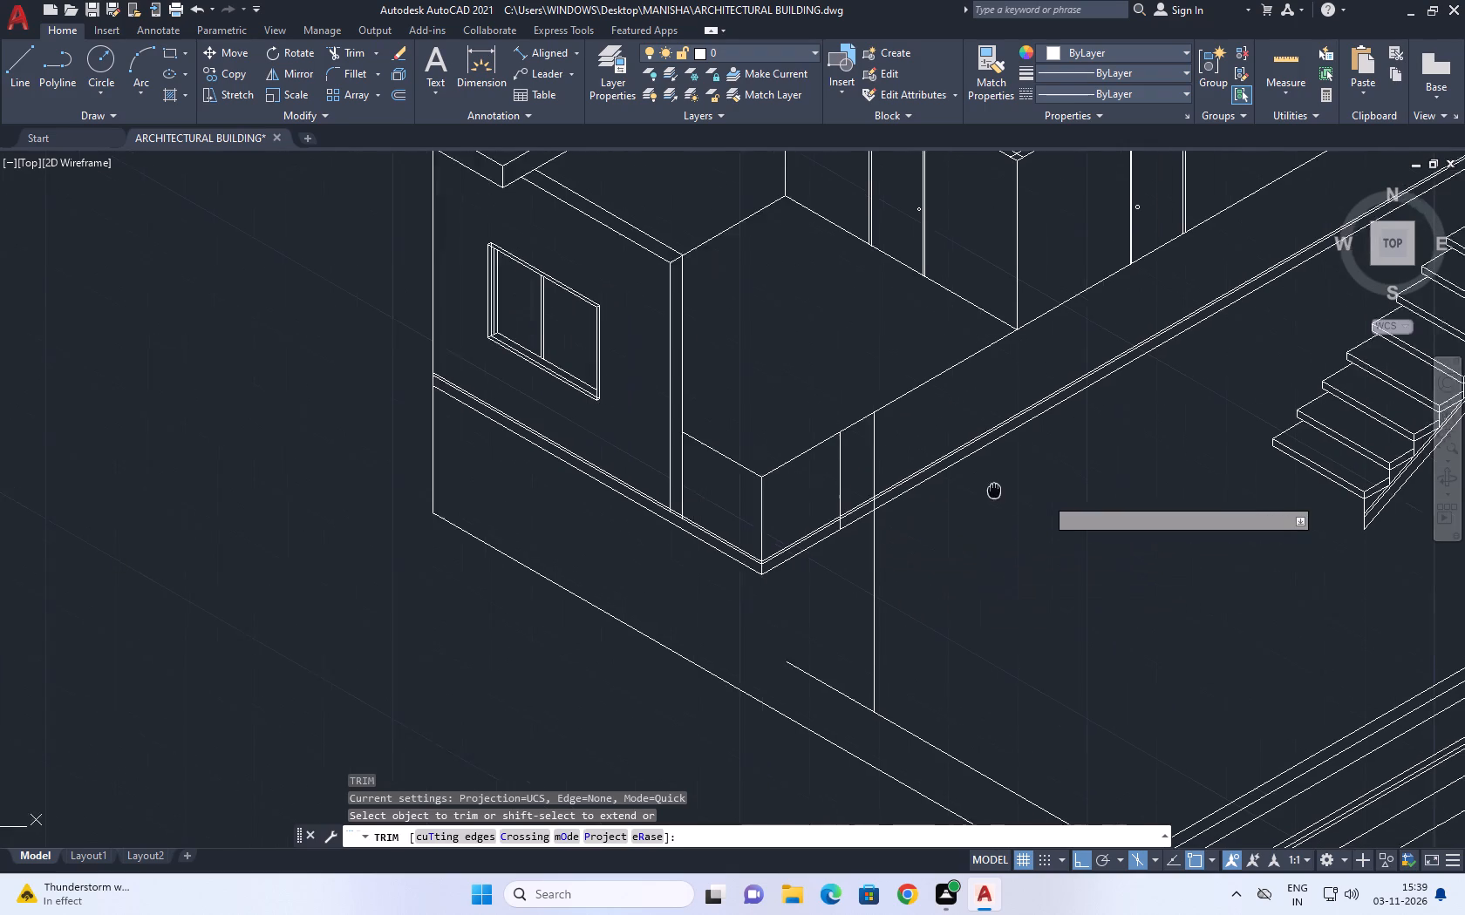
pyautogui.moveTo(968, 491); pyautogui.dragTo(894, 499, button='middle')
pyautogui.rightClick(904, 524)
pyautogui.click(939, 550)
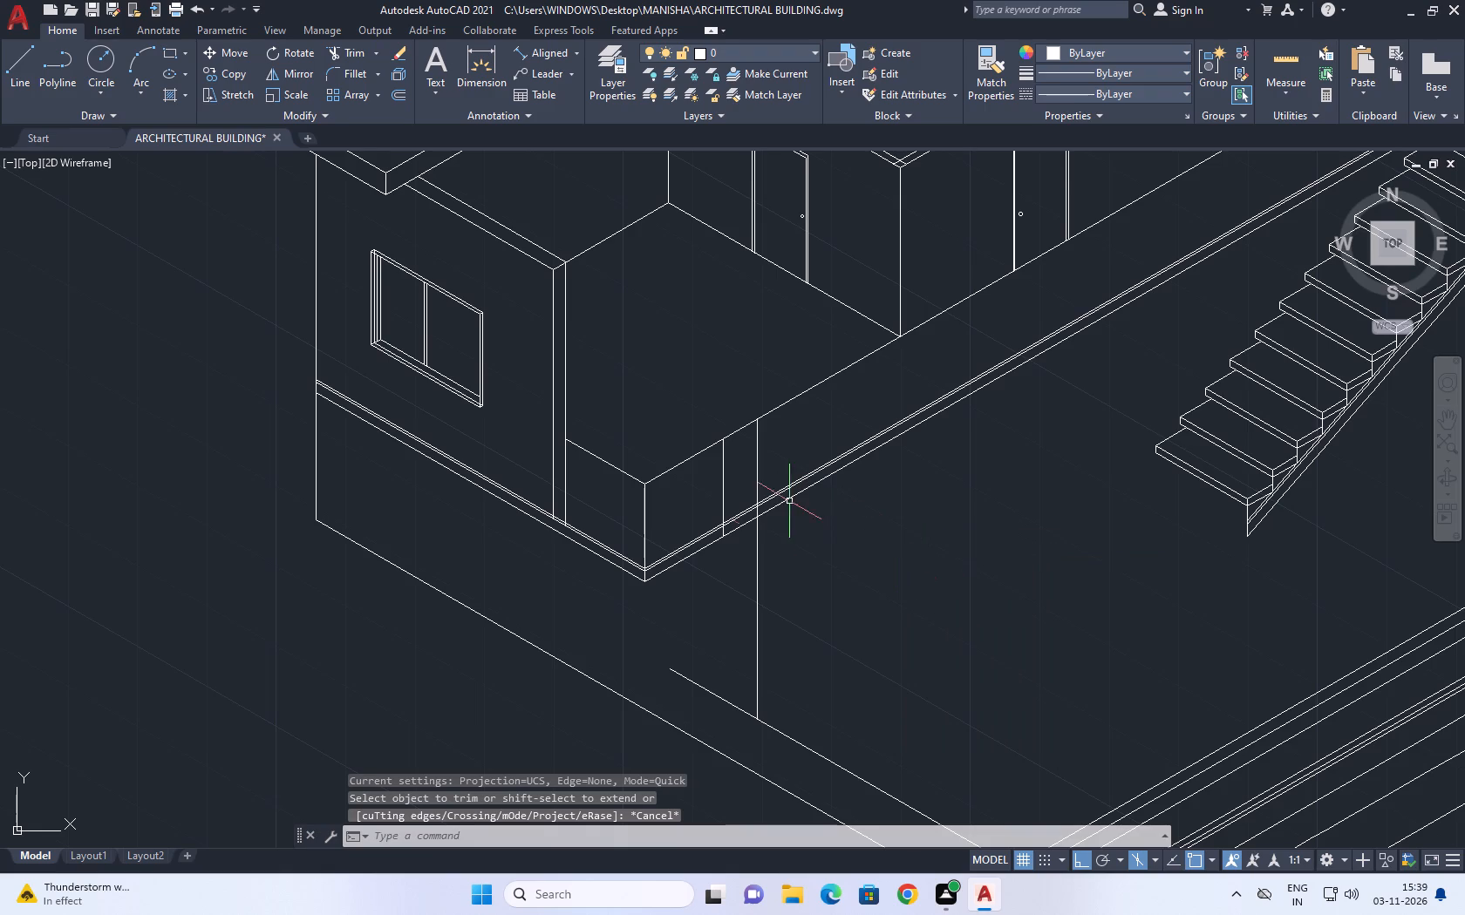
# Draw a short vertical line down from the ramp edge strip's upper back end corner, past the long isometric line.
pyautogui.moveTo(793, 554); pyautogui.dragTo(746, 464, button='middle')
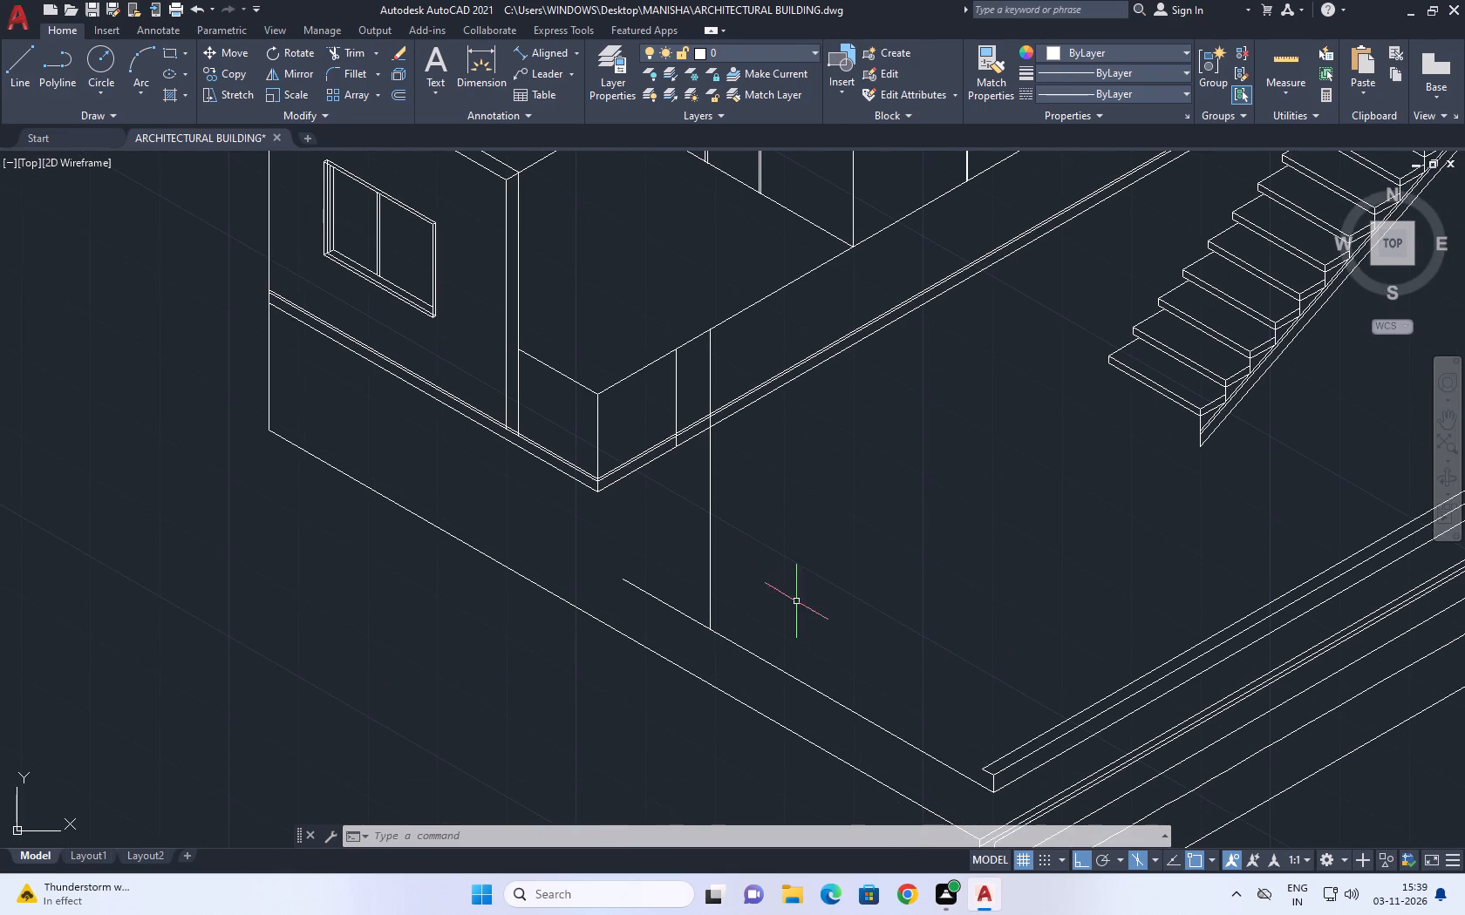
pyautogui.moveTo(970, 750); pyautogui.dragTo(923, 668, button='middle')
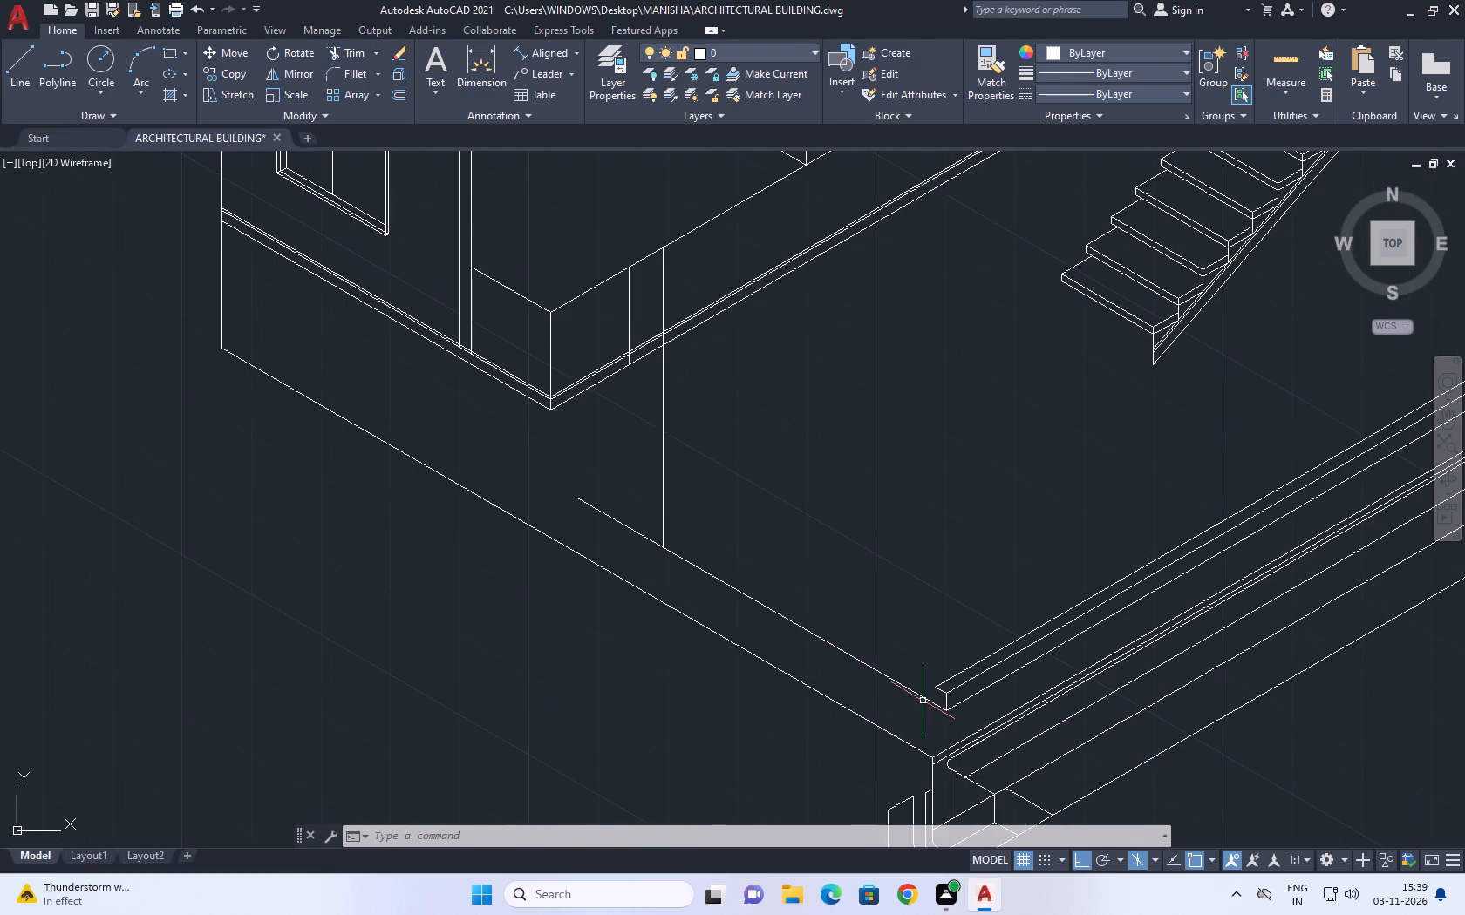
pyautogui.moveTo(998, 660); pyautogui.dragTo(962, 627, button='middle')
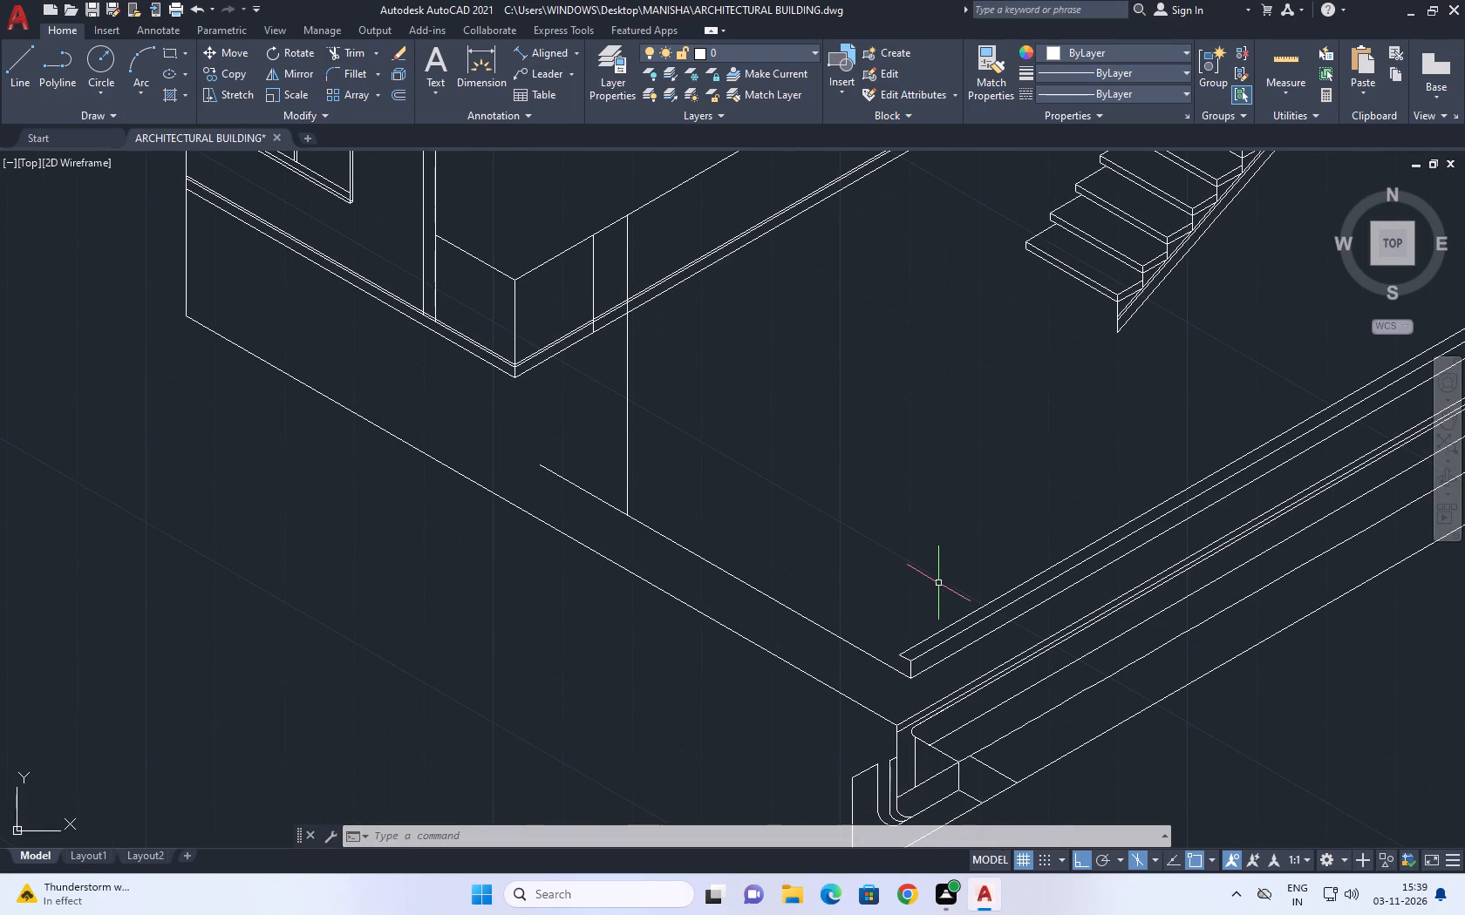
pyautogui.press('l')
pyautogui.press('space')
pyautogui.scroll(2, 911, 682)
pyautogui.click(877, 613)
pyautogui.click(861, 732)
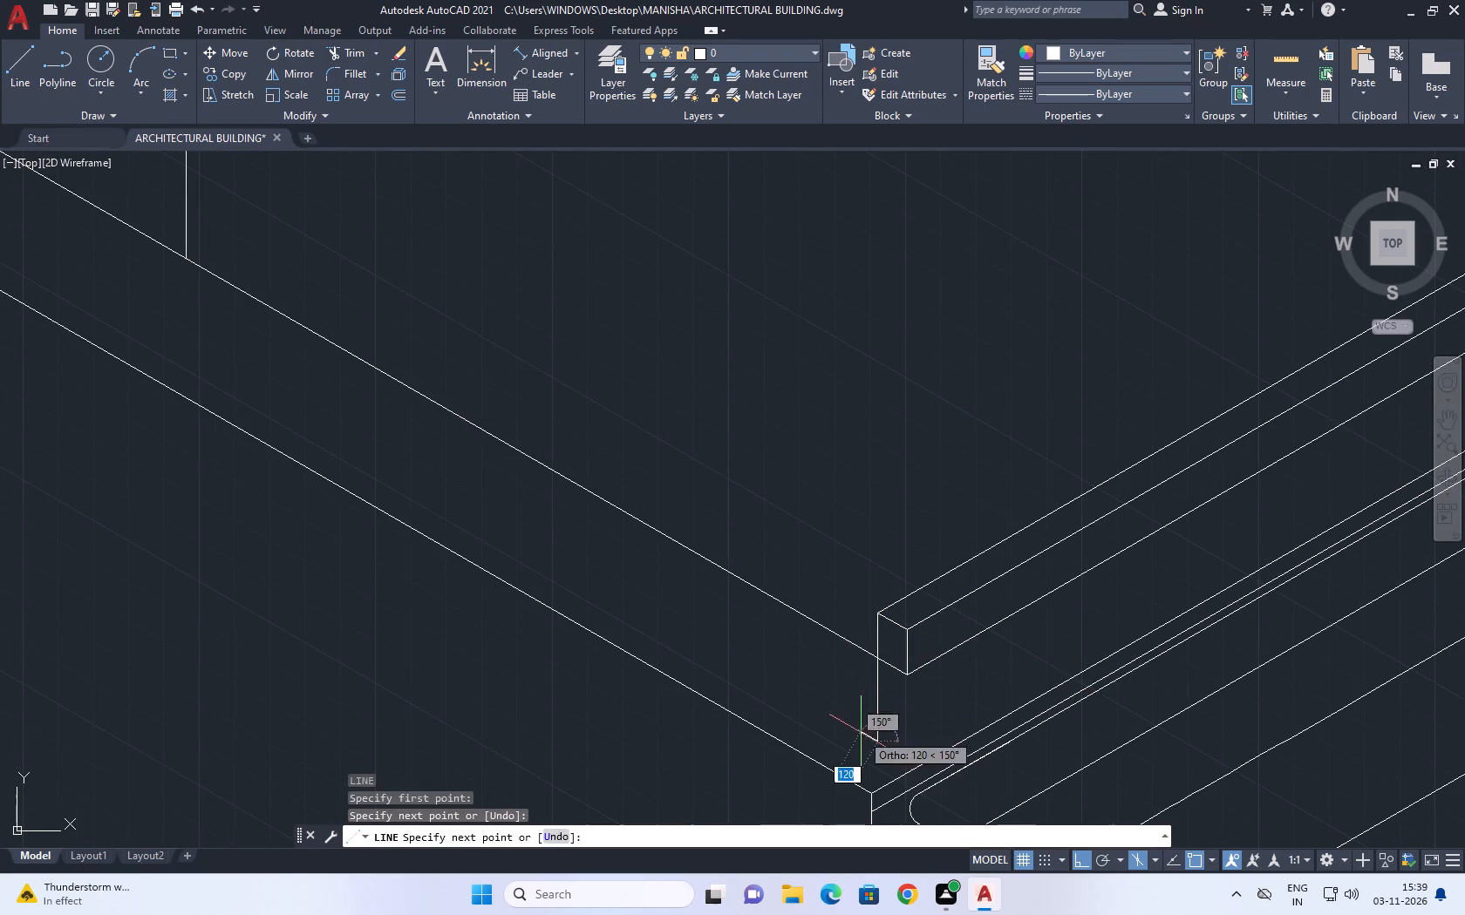
pyautogui.press('Escape')
# Trim the part of the short vertical line hanging below the long isometric line.
pyautogui.press('t')
pyautogui.press('r')
pyautogui.press('space')
pyautogui.moveTo(902, 694); pyautogui.dragTo(890, 689)
pyautogui.click(829, 681)
pyautogui.scroll(-2, 905, 681)
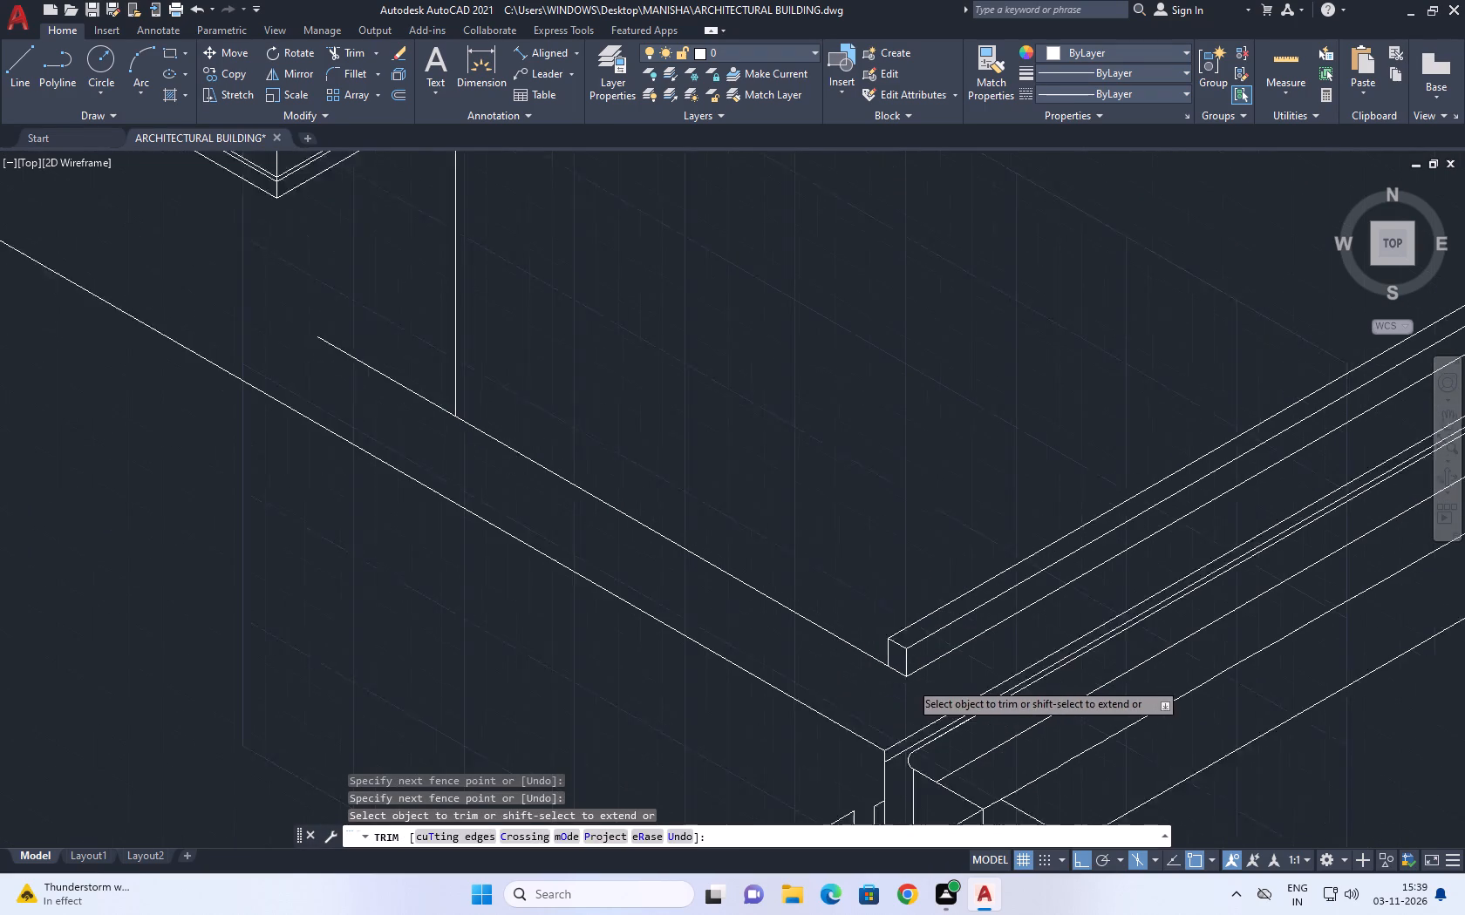
pyautogui.press('Escape')
# Draw a vertical line about 4500 units up from the ramp edge strip's upper back end corner.
pyautogui.moveTo(1005, 515); pyautogui.dragTo(829, 486, button='middle')
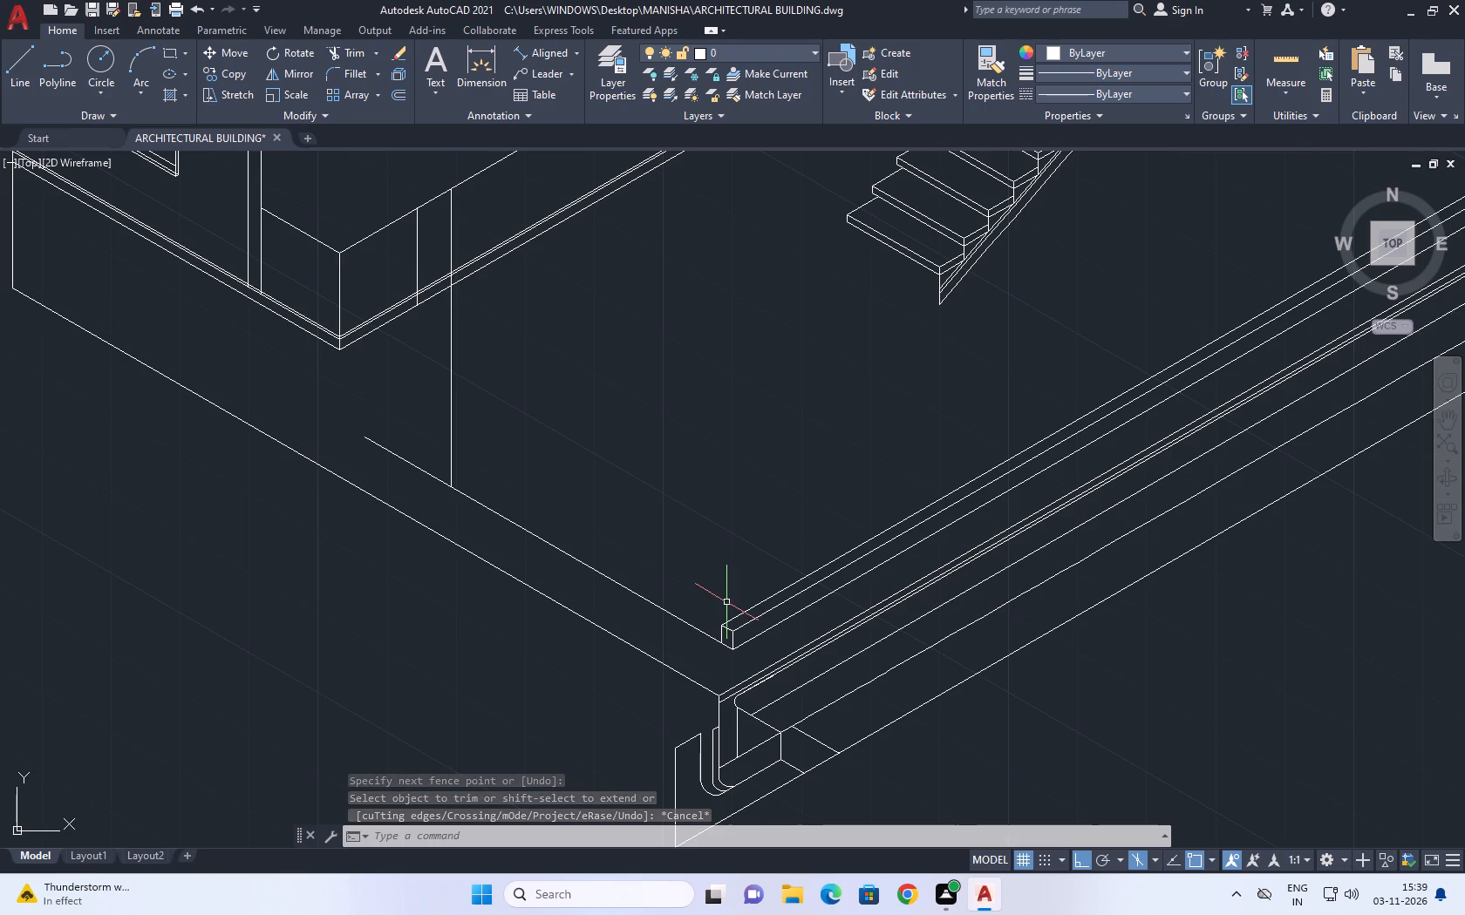
pyautogui.press('l')
pyautogui.press('space')
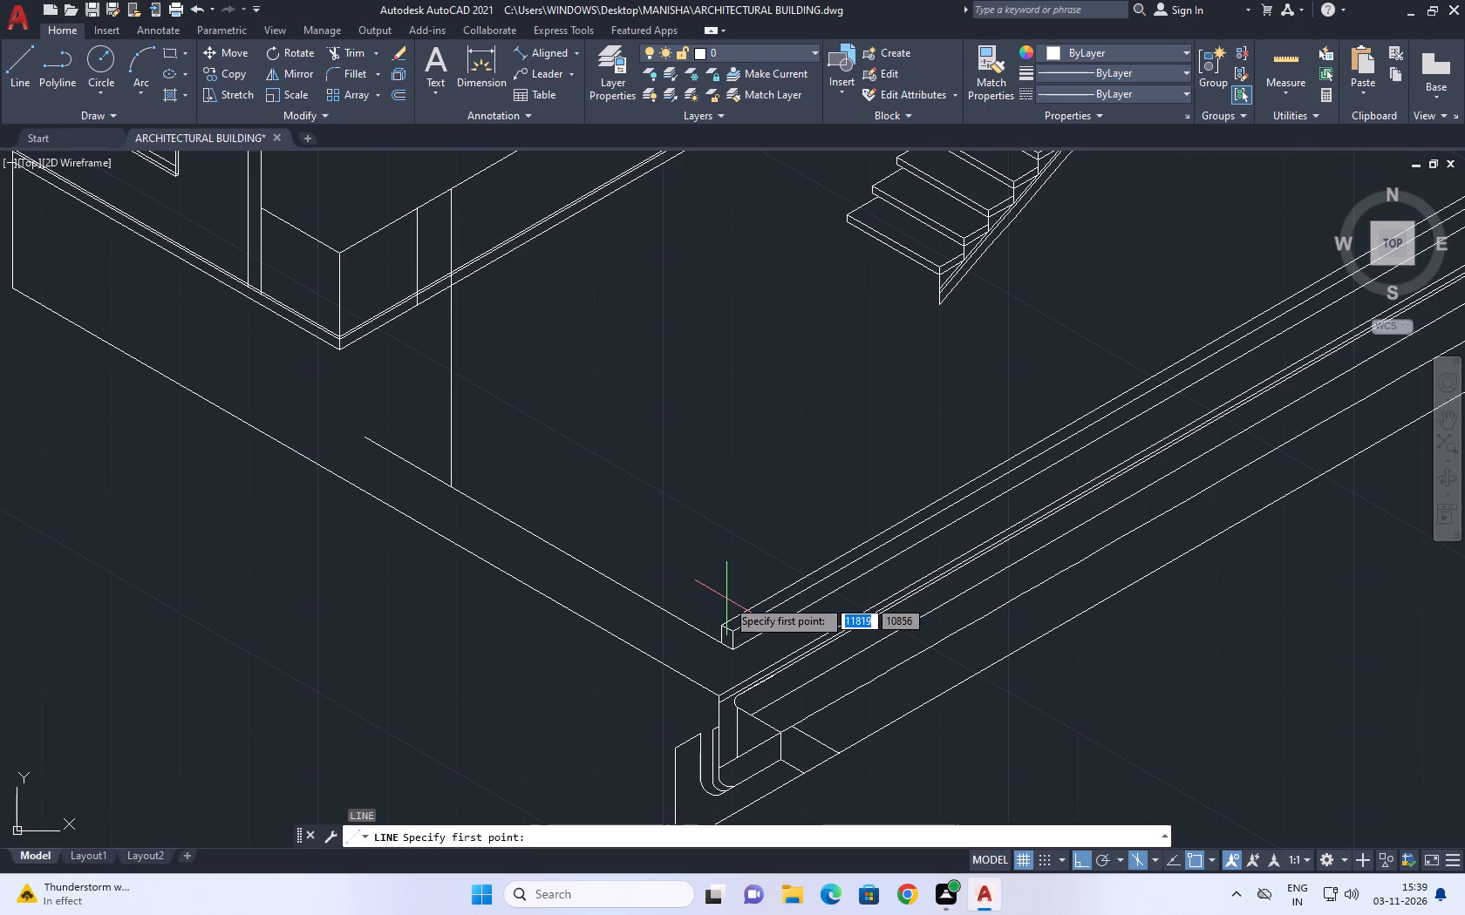
pyautogui.click(719, 623)
pyautogui.scroll(-1, 722, 446)
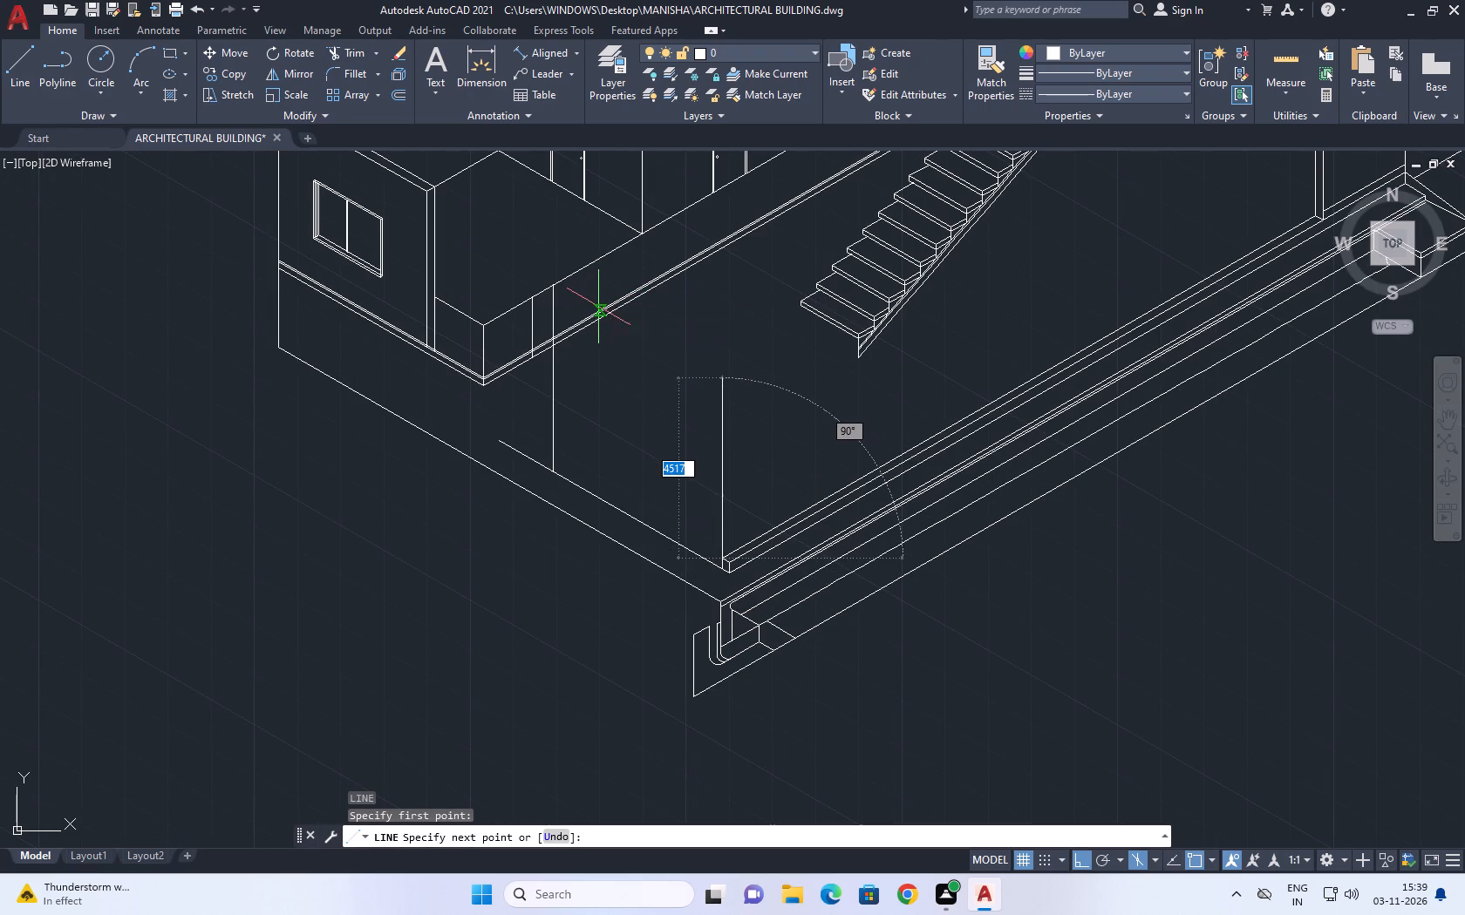
pyautogui.click(729, 376)
pyautogui.press('Escape')
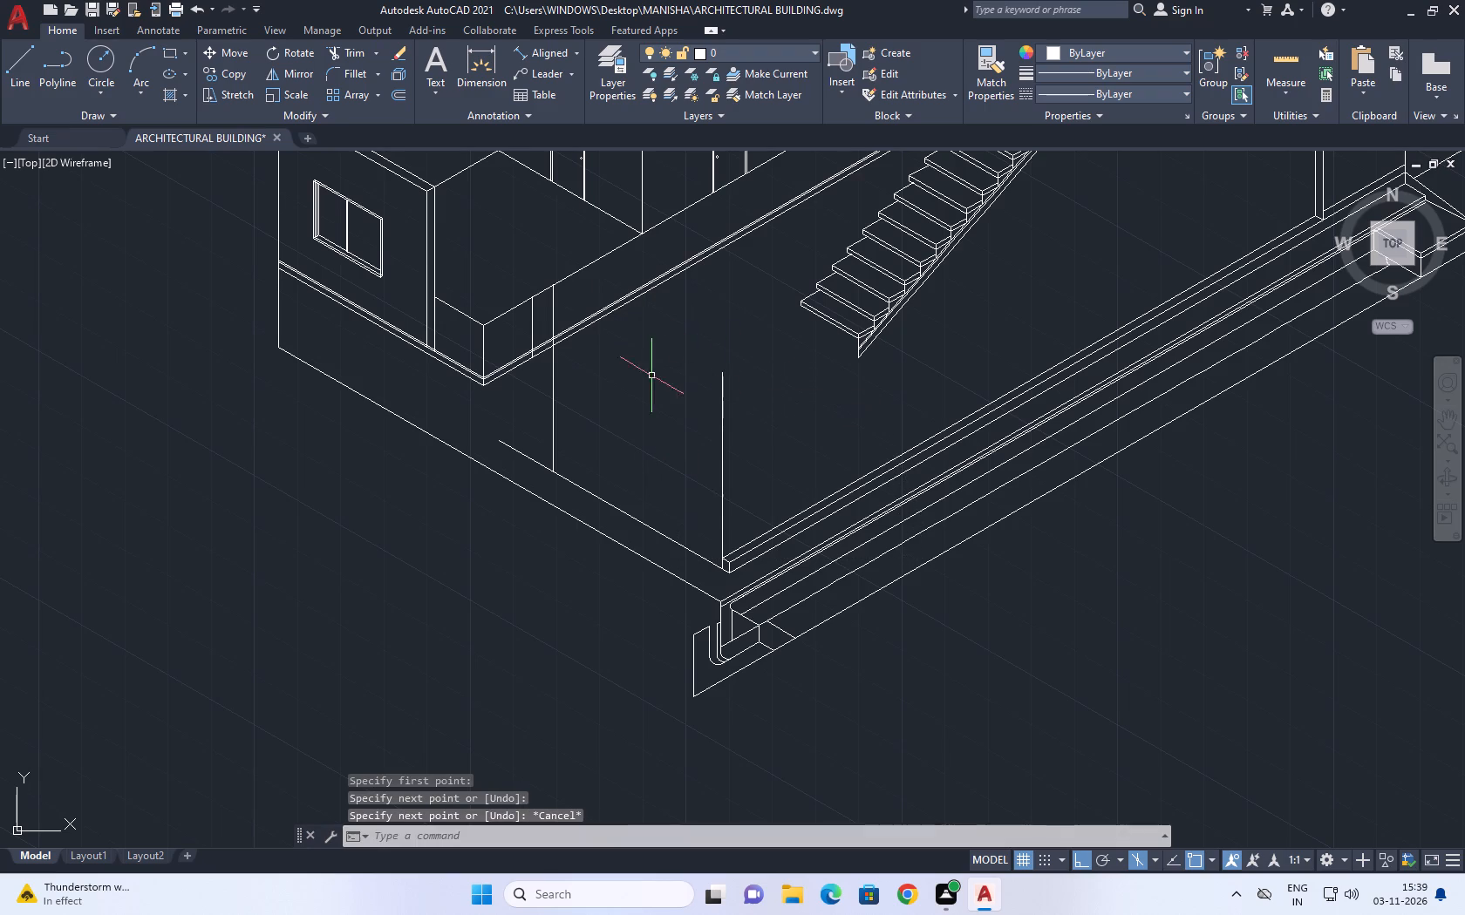
# Draw an isometric line about 5600 units long from the vertical line's crossing with the base band, past the ramp-end vertical line.
pyautogui.press('l')
pyautogui.press('space')
pyautogui.scroll(2, 542, 369)
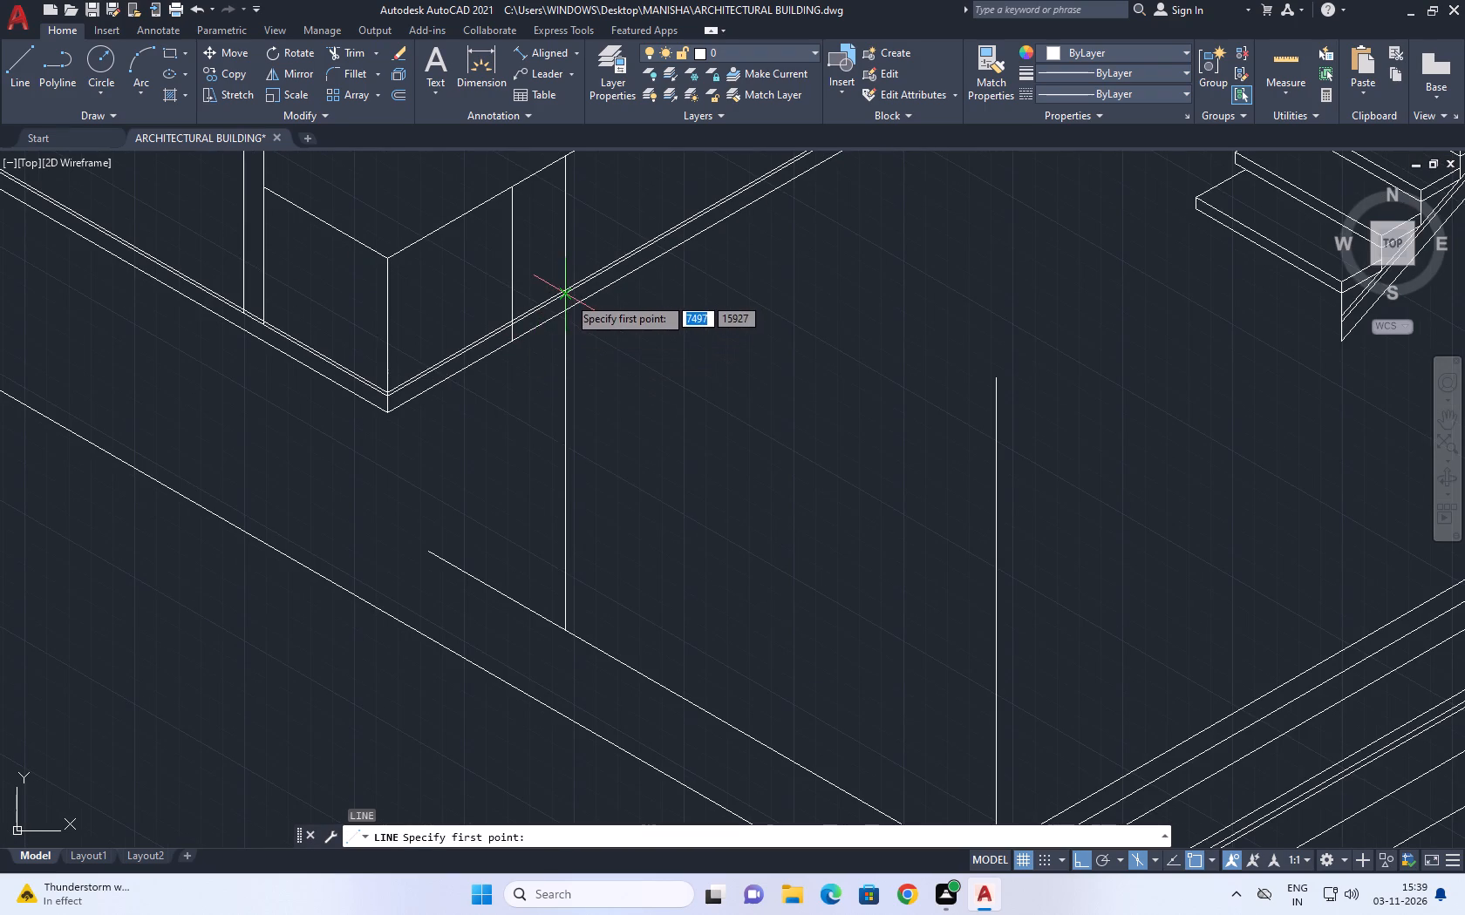
pyautogui.click(564, 290)
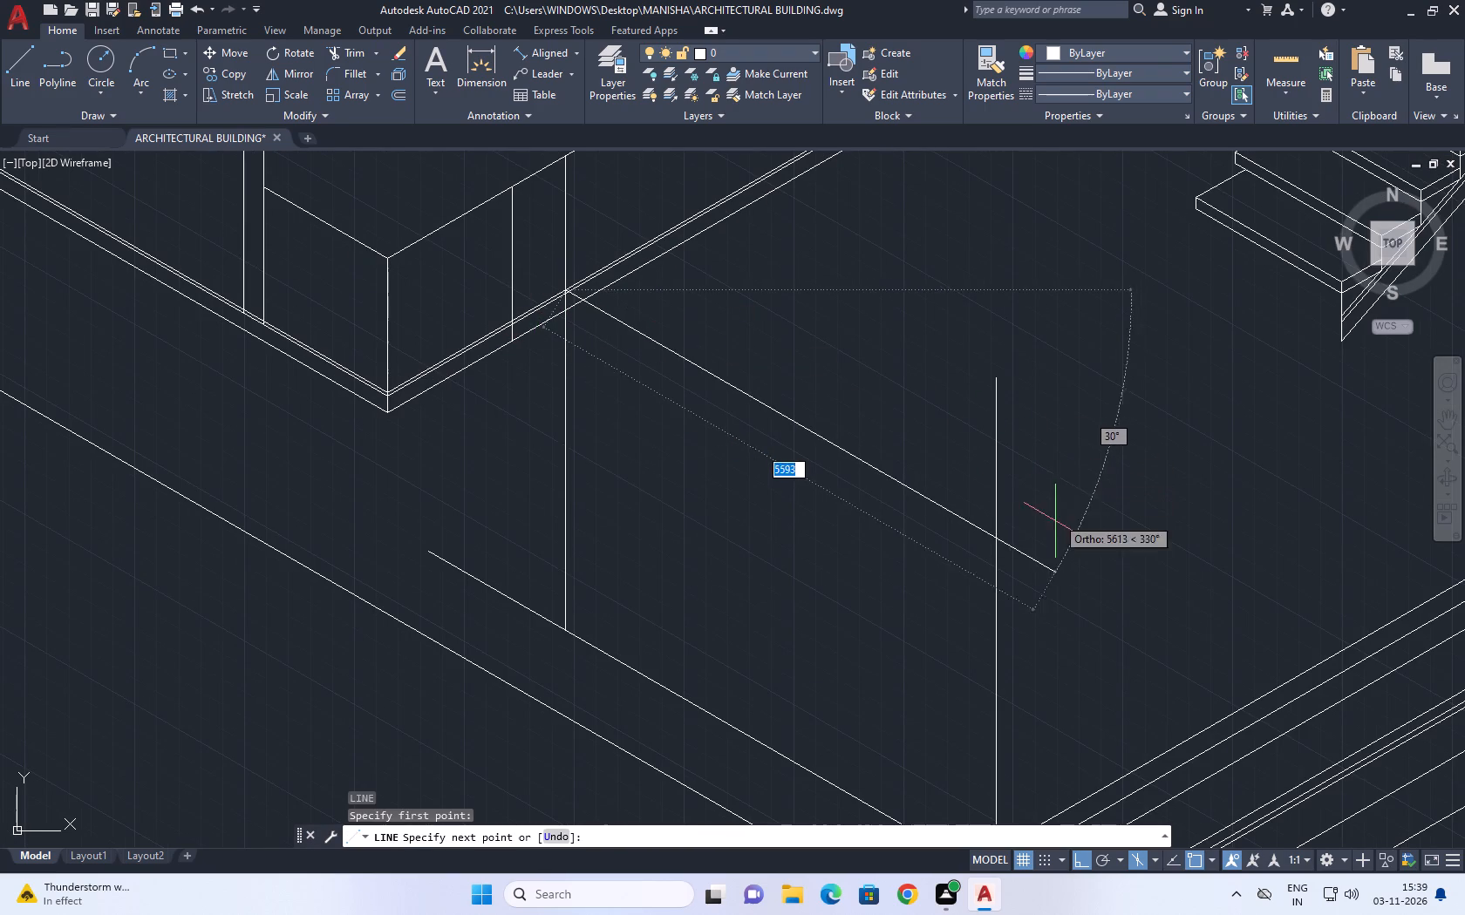
pyautogui.click(1053, 532)
pyautogui.press('Escape')
# Trim the excess of the new isometric line and the ramp-end vertical line beyond their crossing to form the wall's top corner.
pyautogui.scroll(3, 574, 293)
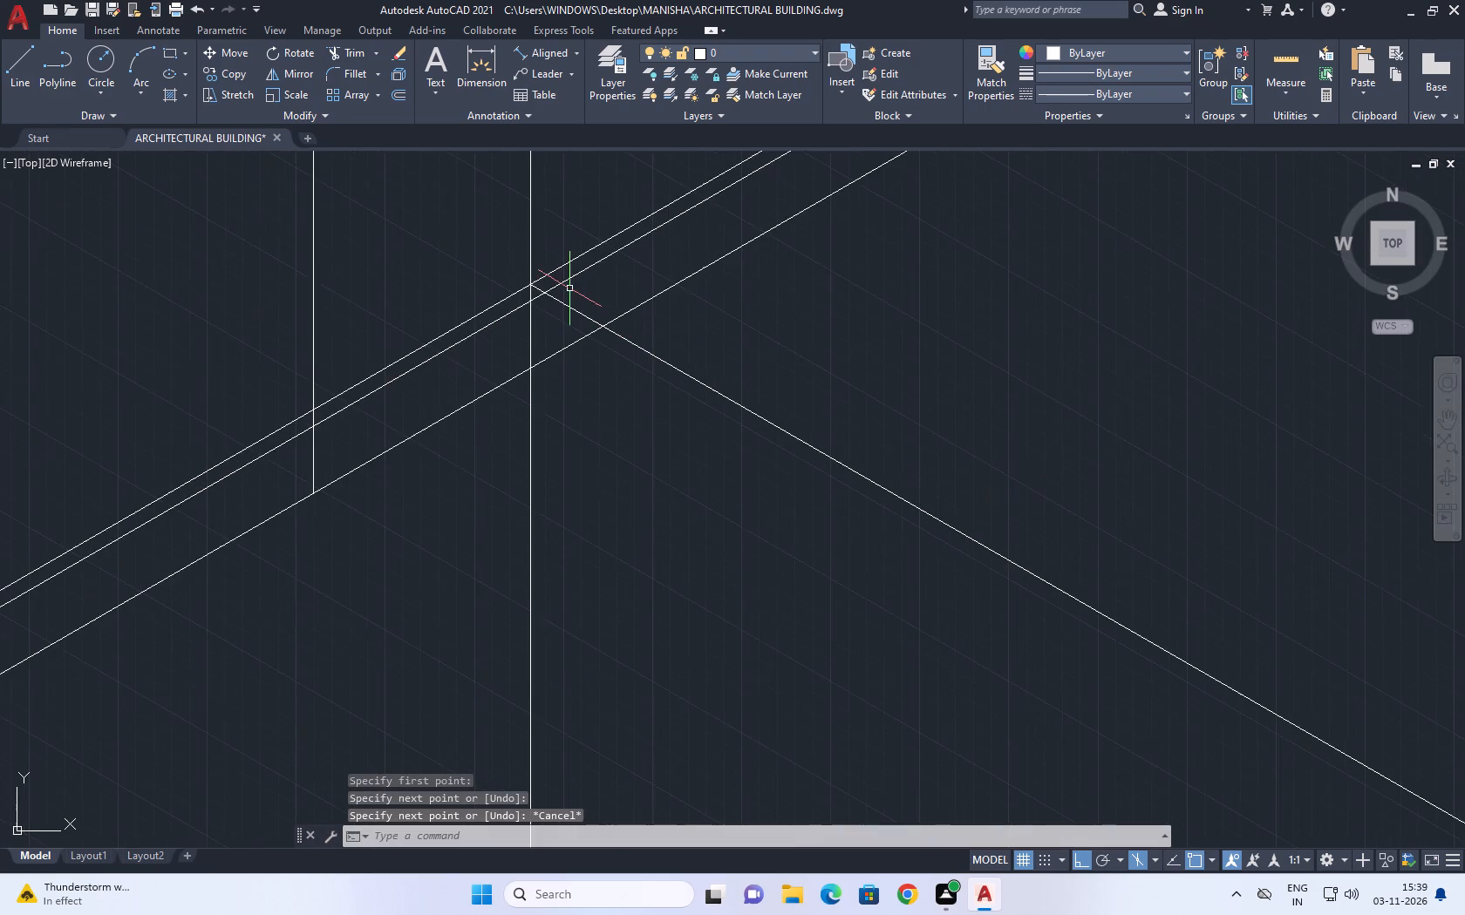
pyautogui.scroll(2, 526, 288)
pyautogui.scroll(-9, 581, 312)
pyautogui.moveTo(848, 407); pyautogui.dragTo(814, 396, button='middle')
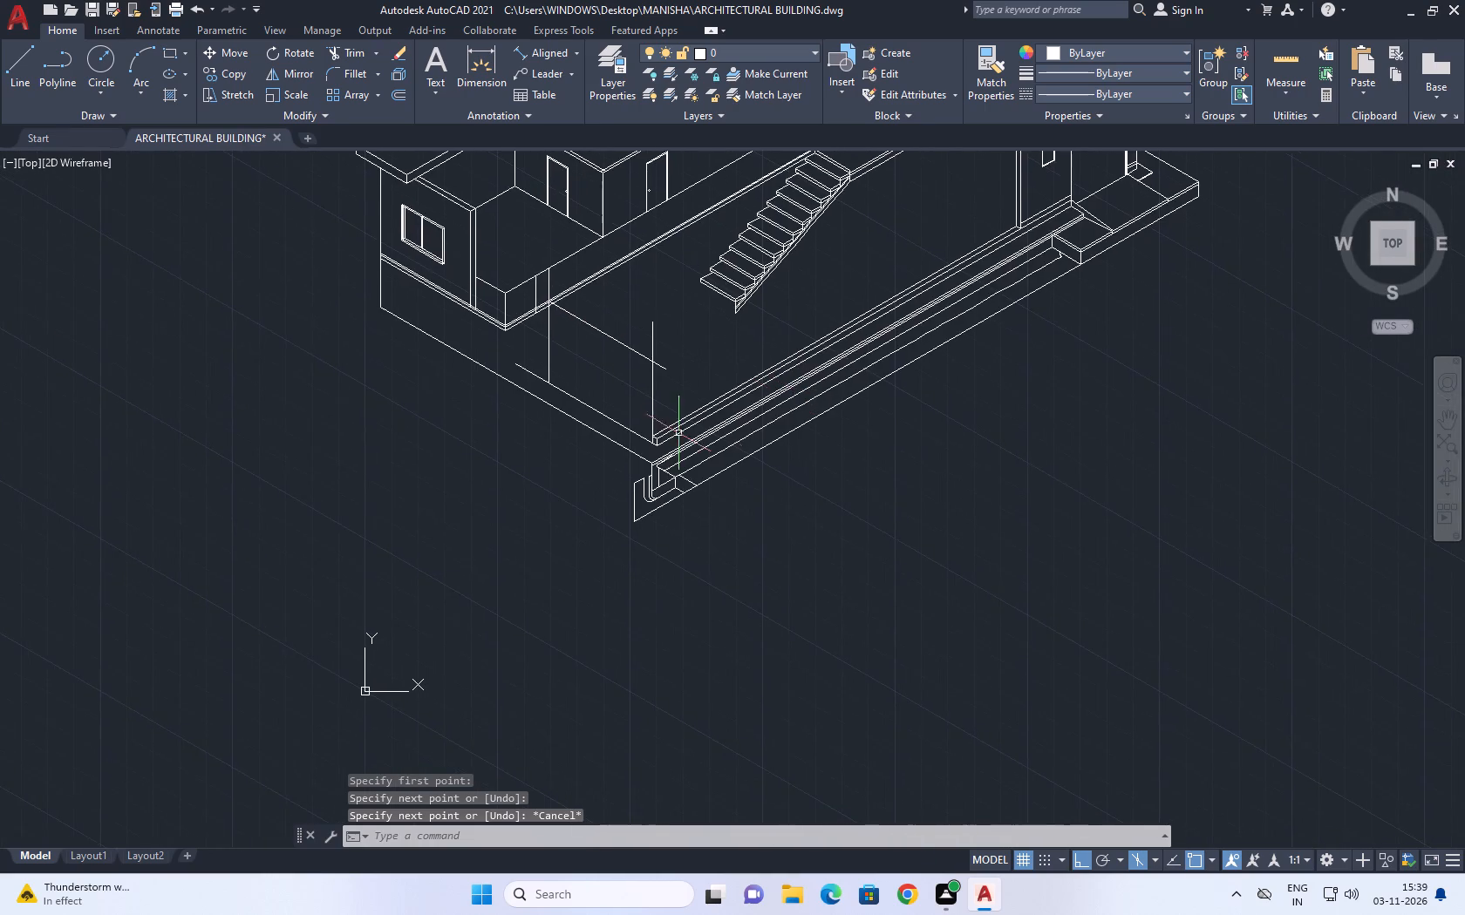
pyautogui.scroll(3, 651, 431)
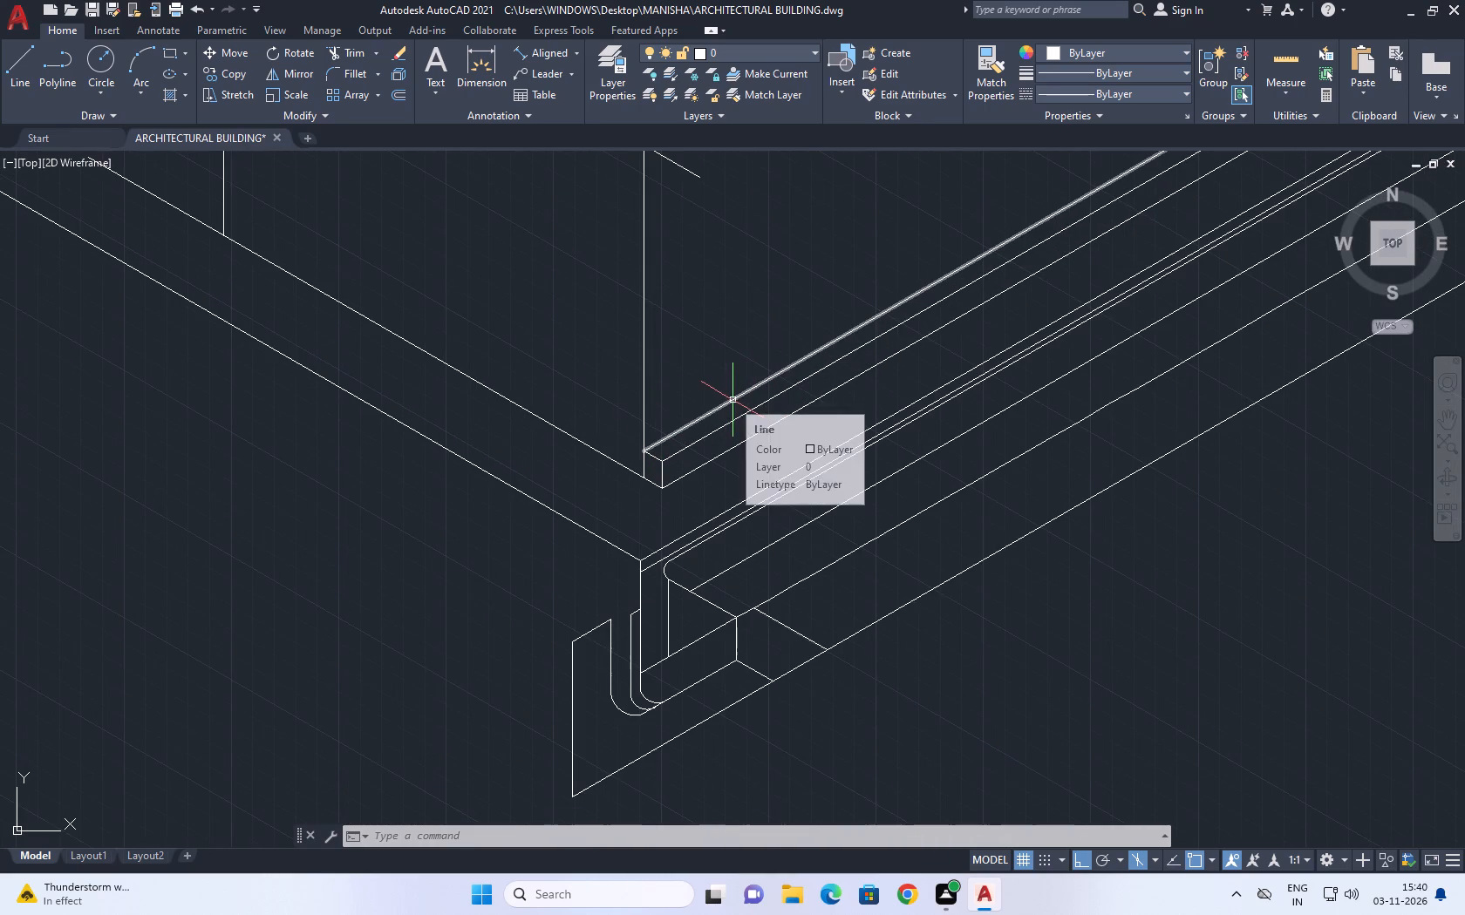
pyautogui.moveTo(740, 383); pyautogui.dragTo(818, 486, button='middle')
pyautogui.scroll(-3, 844, 489)
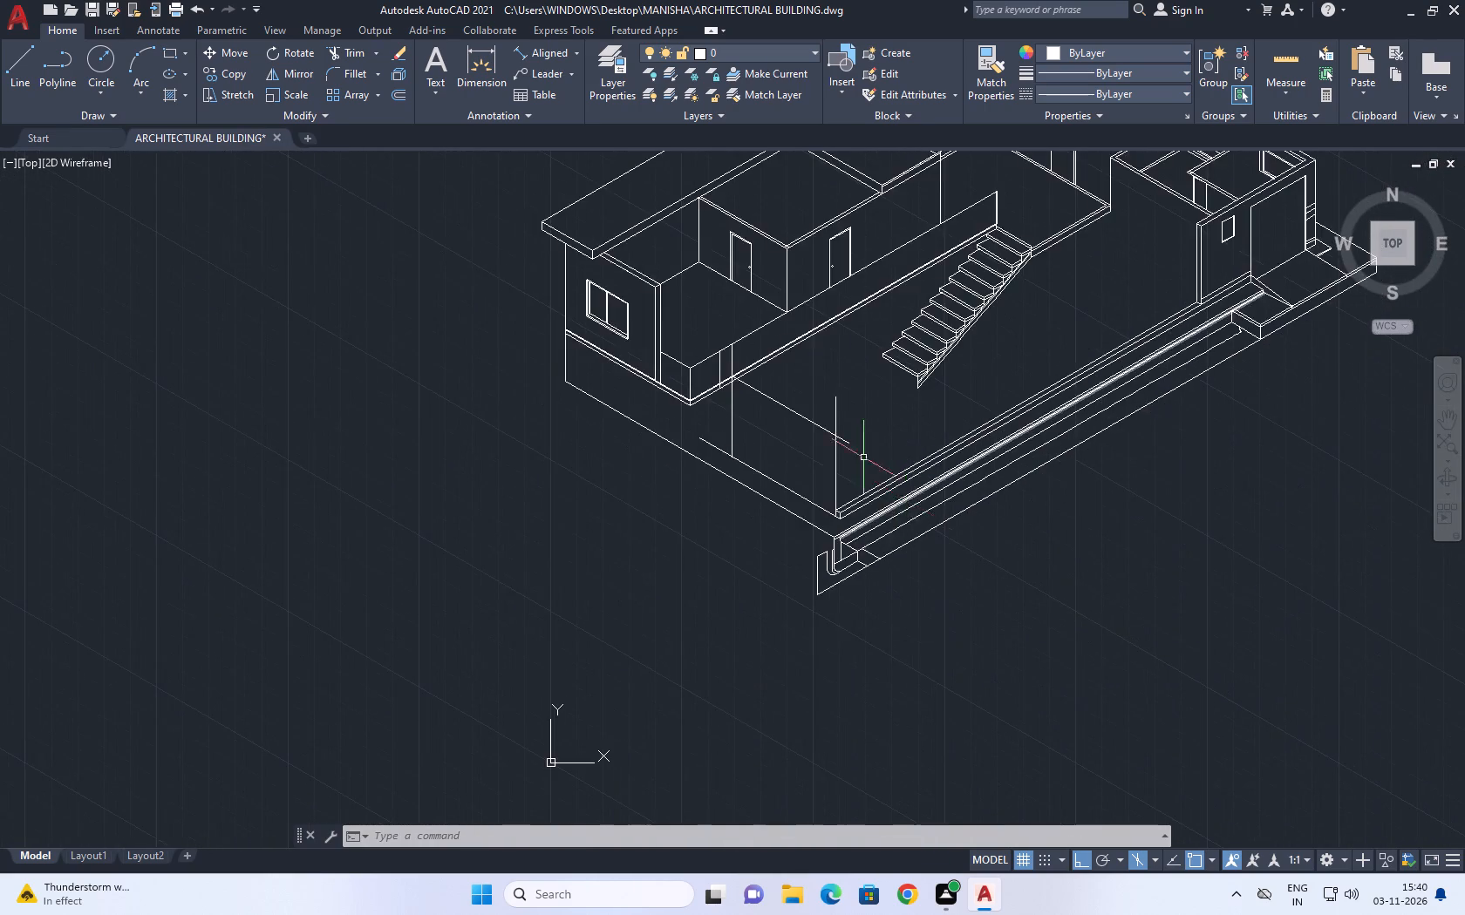
pyautogui.scroll(3, 848, 449)
pyautogui.click(344, 53)
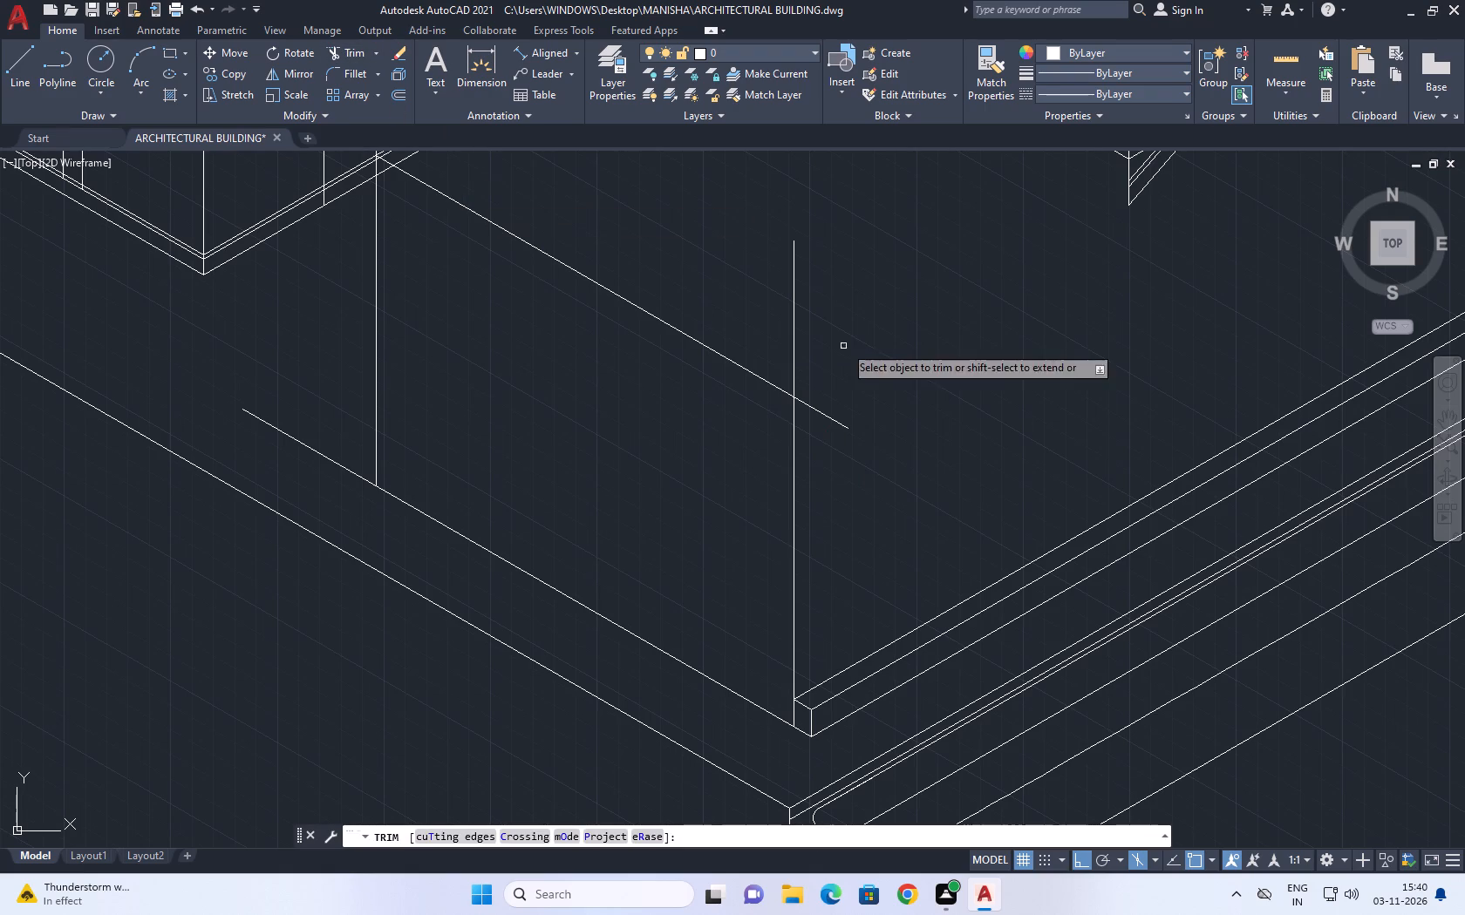
pyautogui.click(767, 300)
pyautogui.click(842, 447)
pyautogui.rightClick(865, 378)
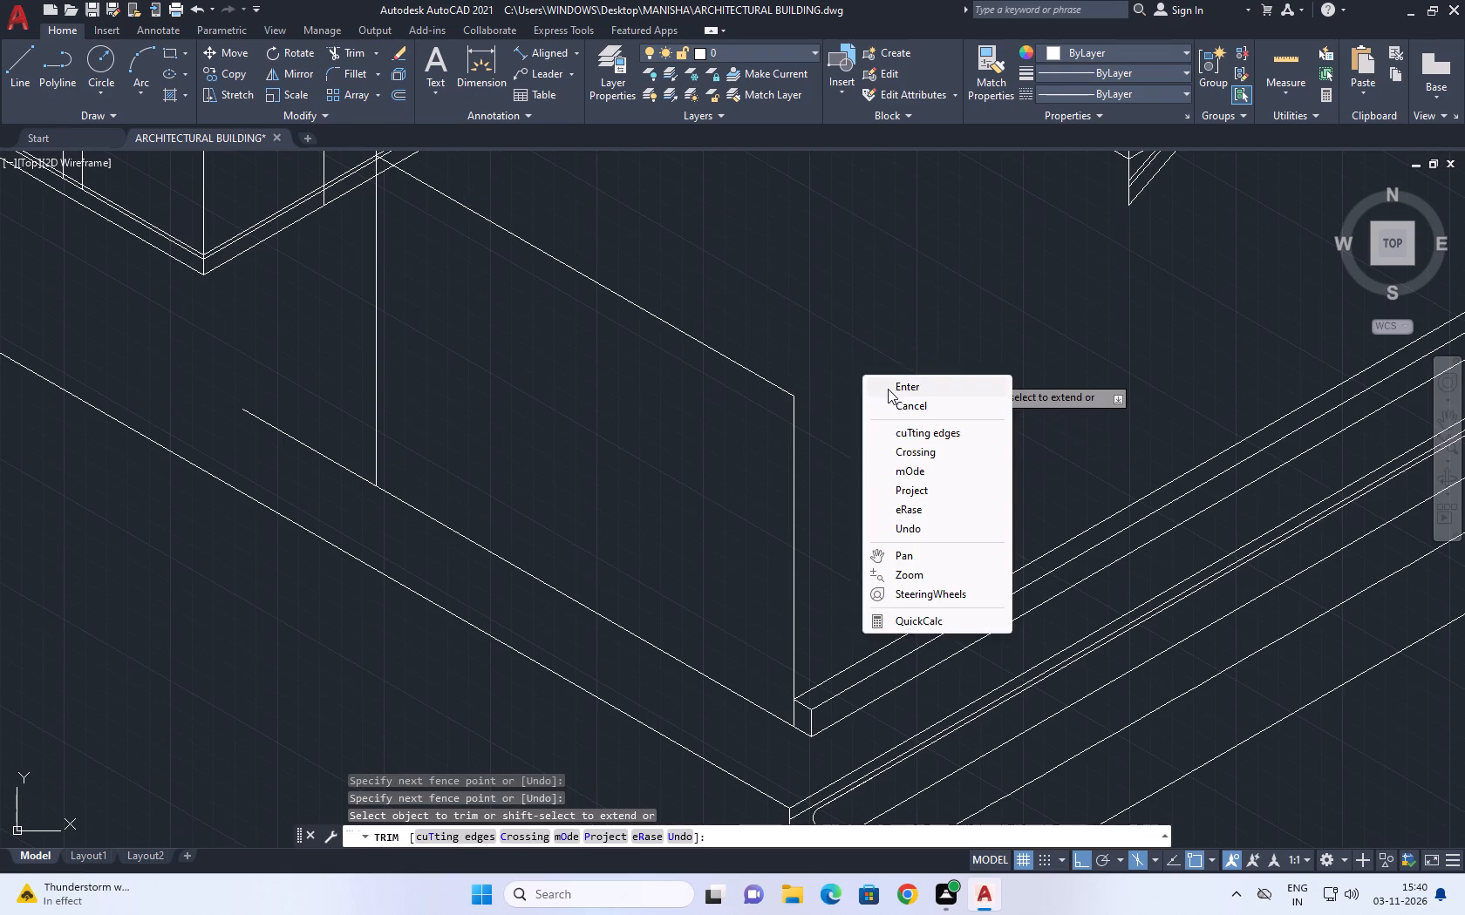
pyautogui.click(896, 396)
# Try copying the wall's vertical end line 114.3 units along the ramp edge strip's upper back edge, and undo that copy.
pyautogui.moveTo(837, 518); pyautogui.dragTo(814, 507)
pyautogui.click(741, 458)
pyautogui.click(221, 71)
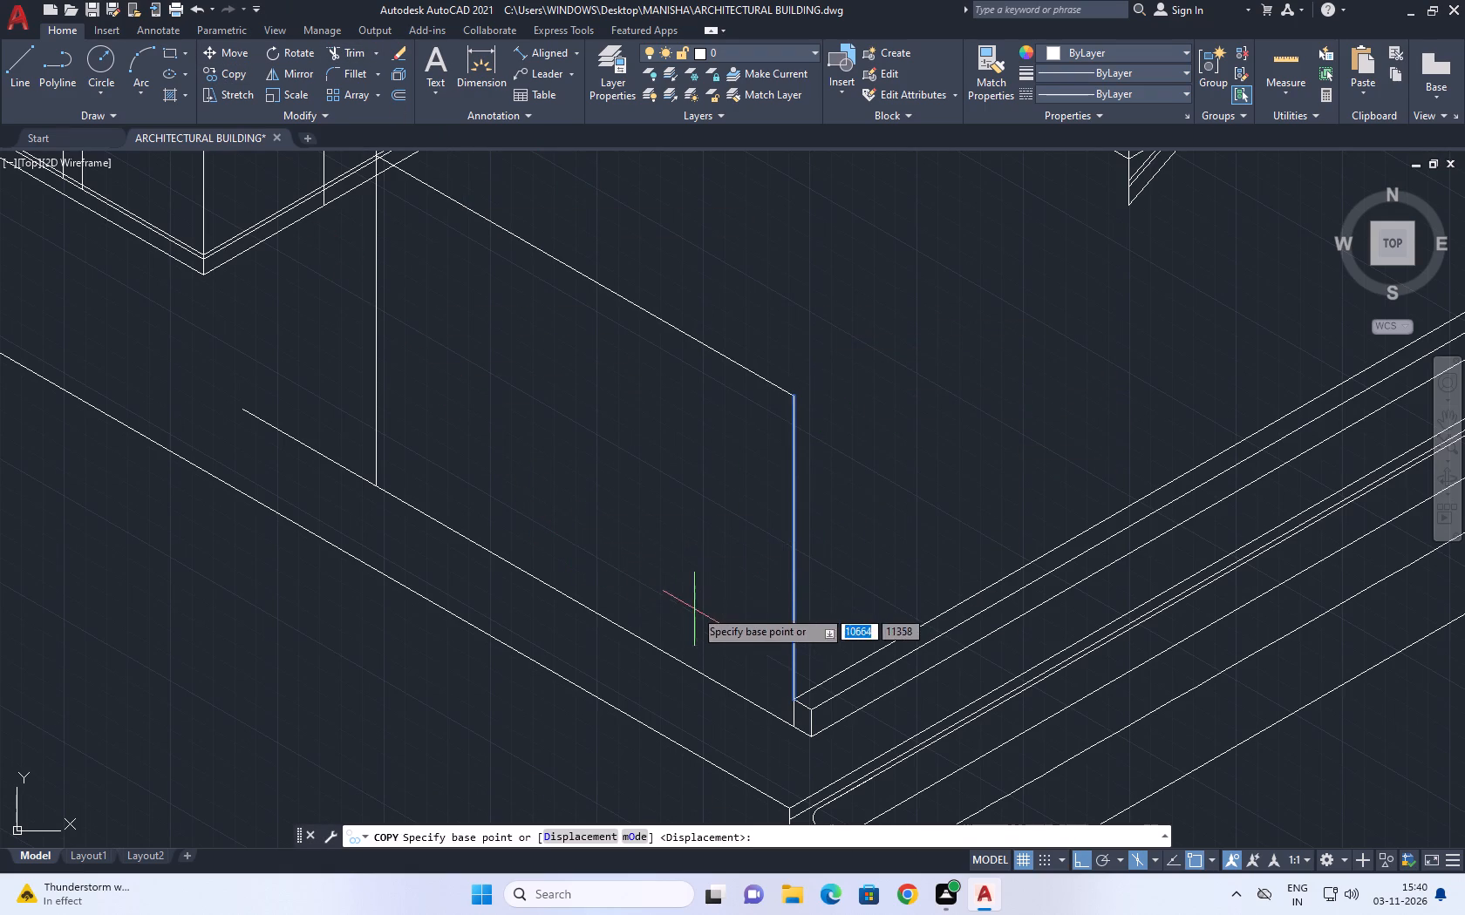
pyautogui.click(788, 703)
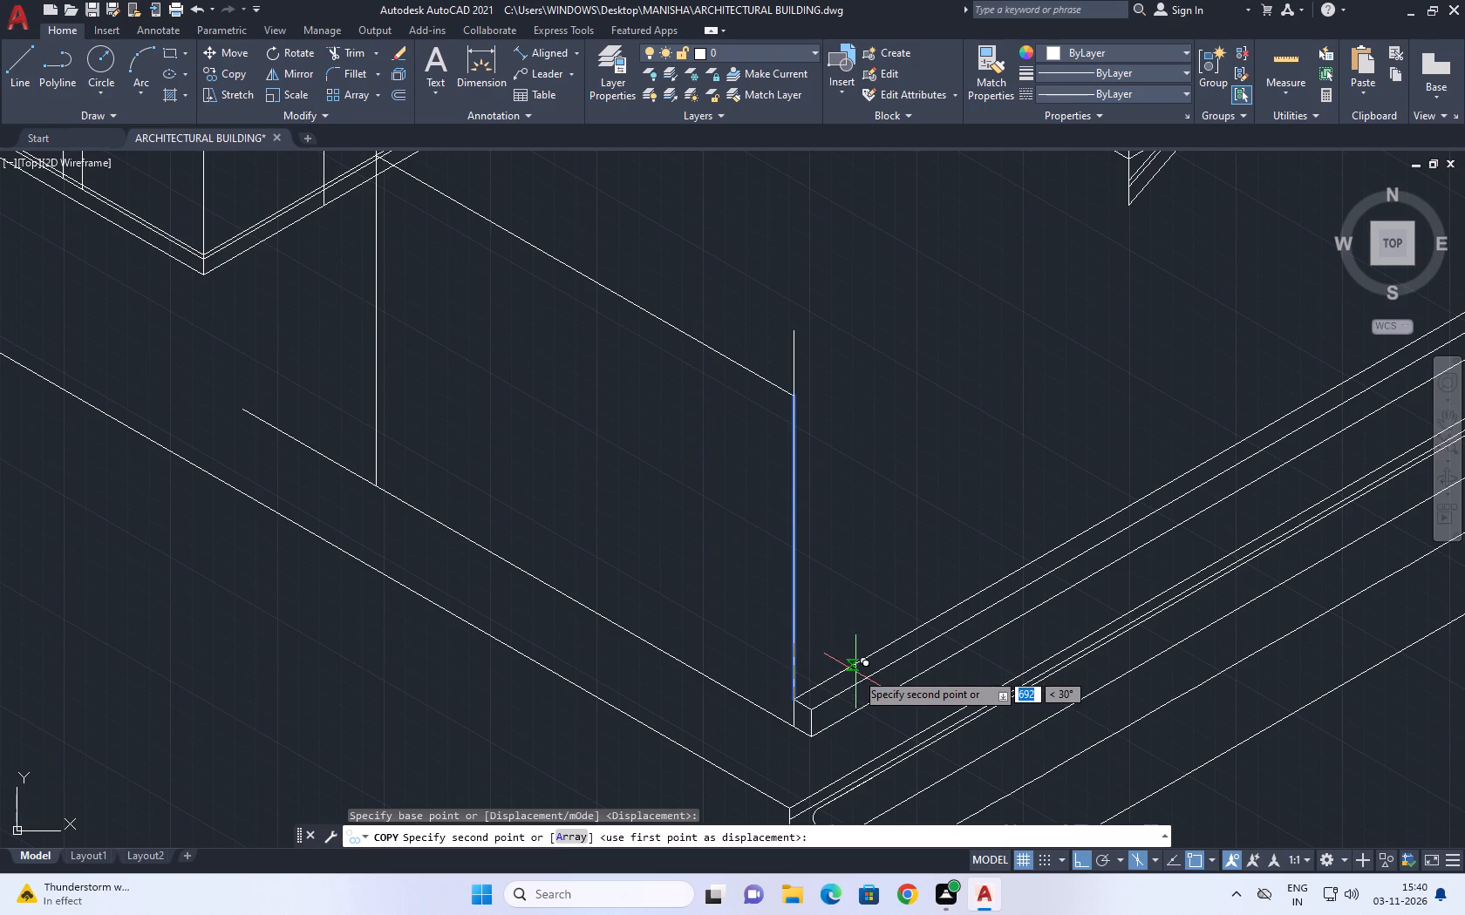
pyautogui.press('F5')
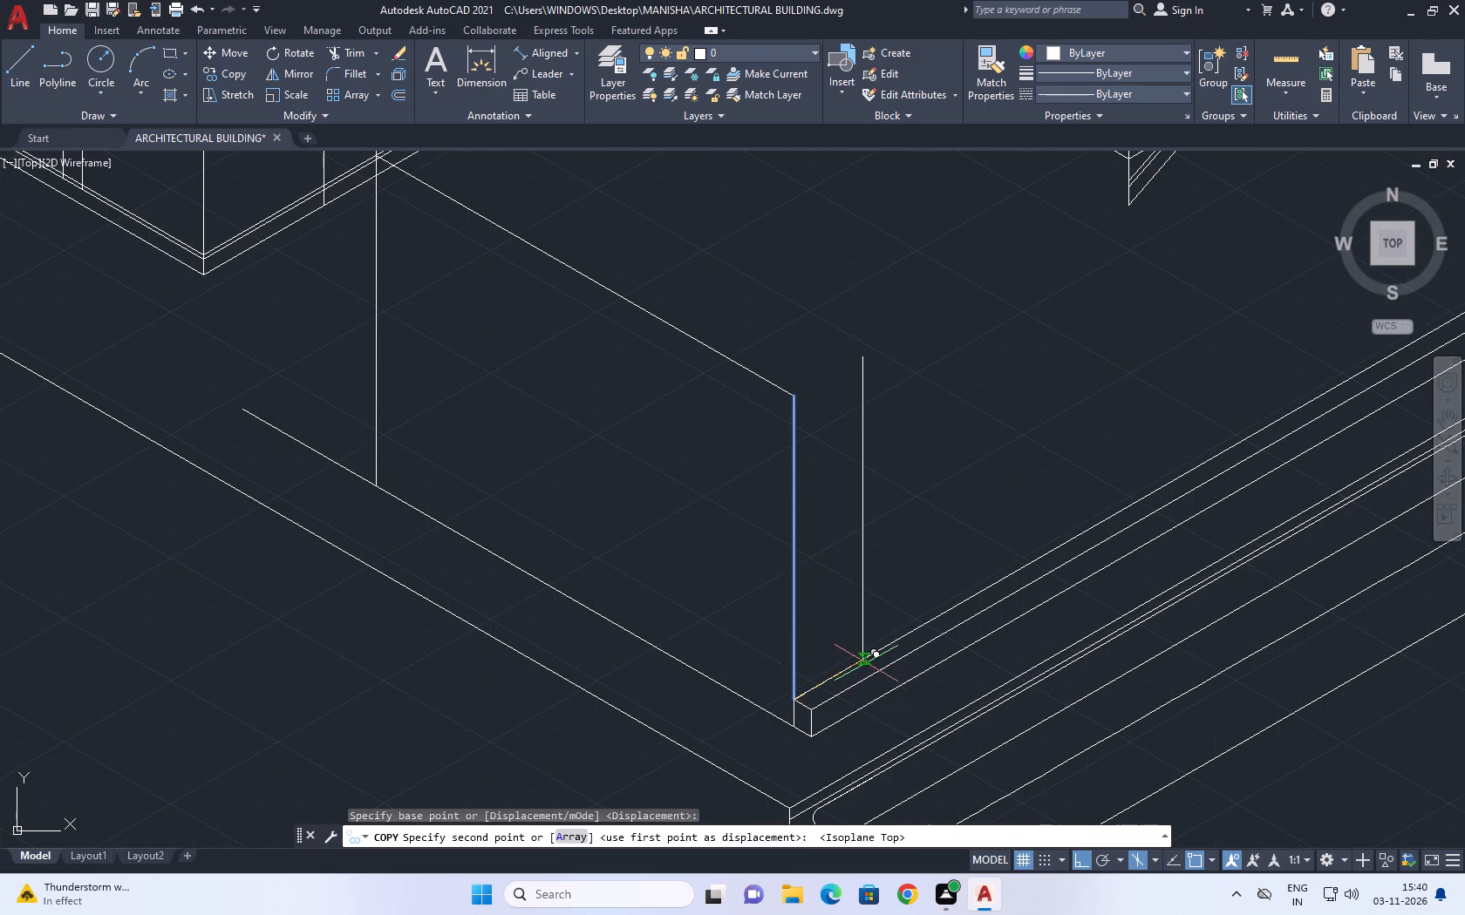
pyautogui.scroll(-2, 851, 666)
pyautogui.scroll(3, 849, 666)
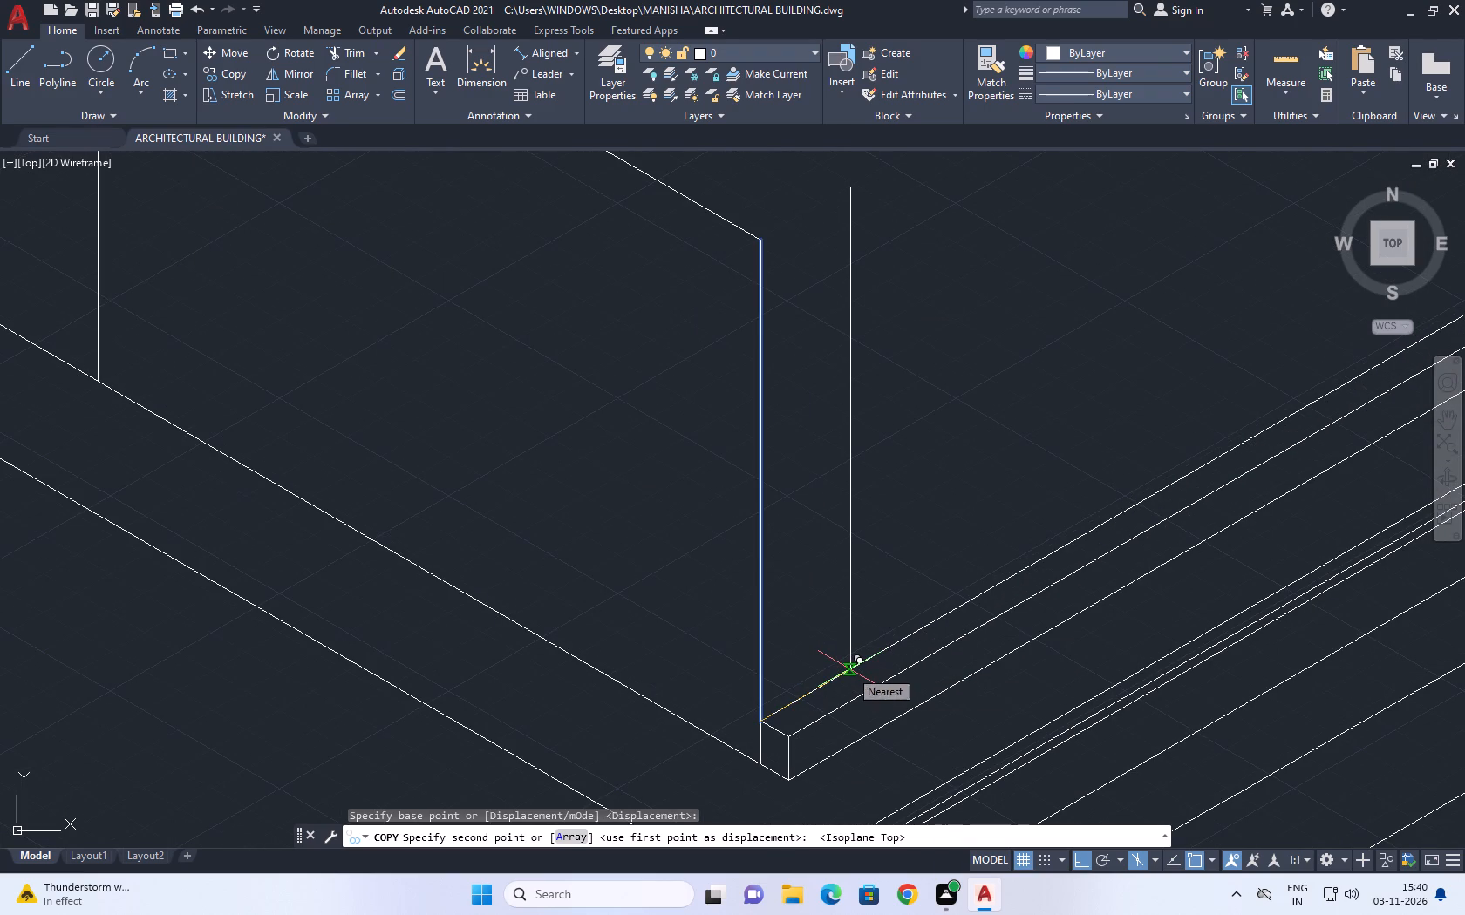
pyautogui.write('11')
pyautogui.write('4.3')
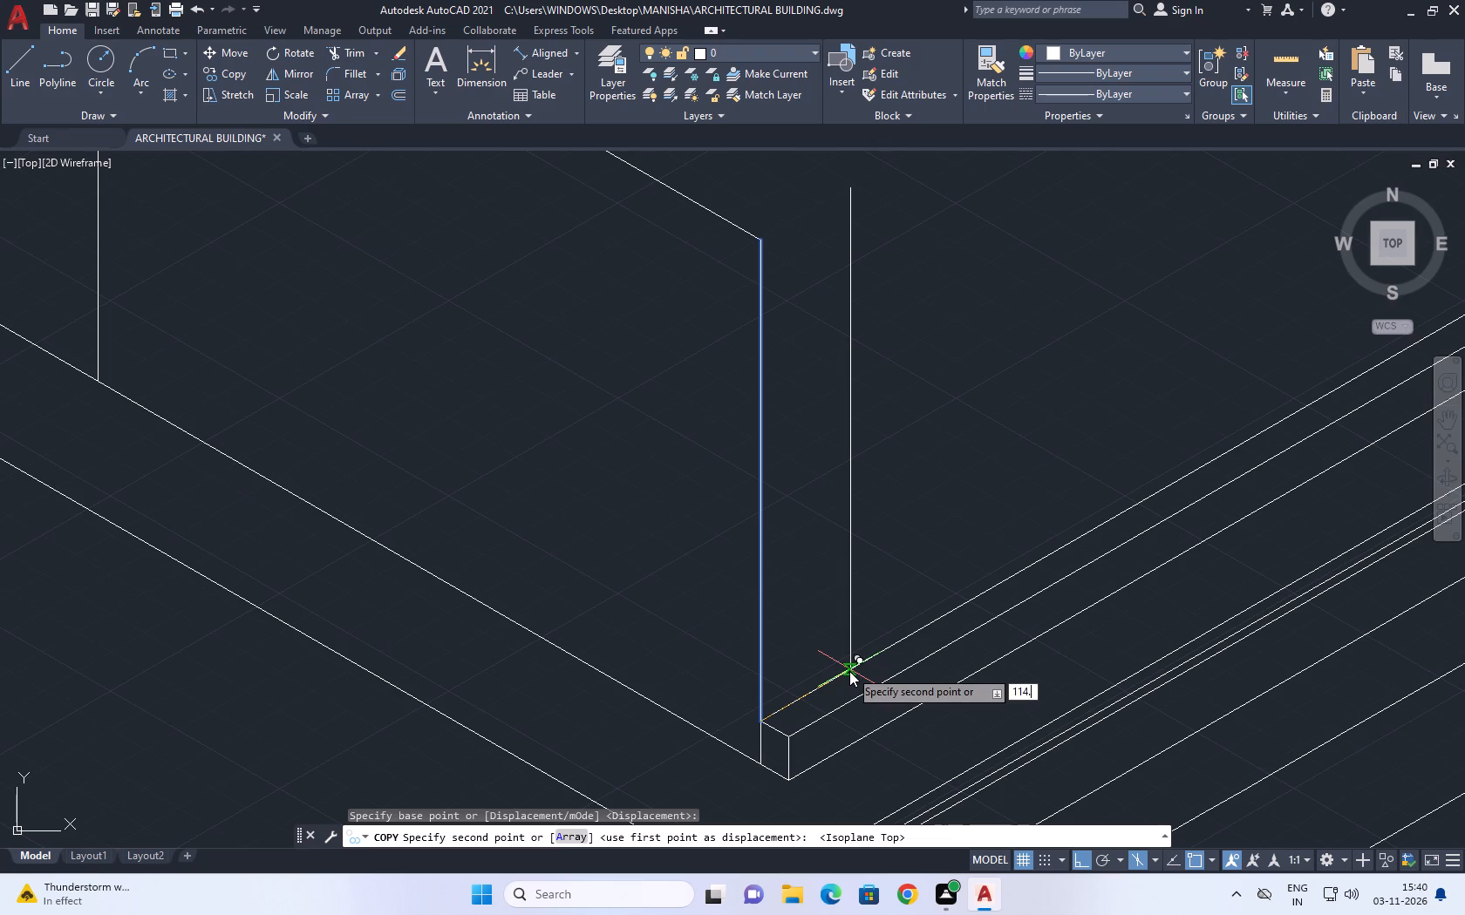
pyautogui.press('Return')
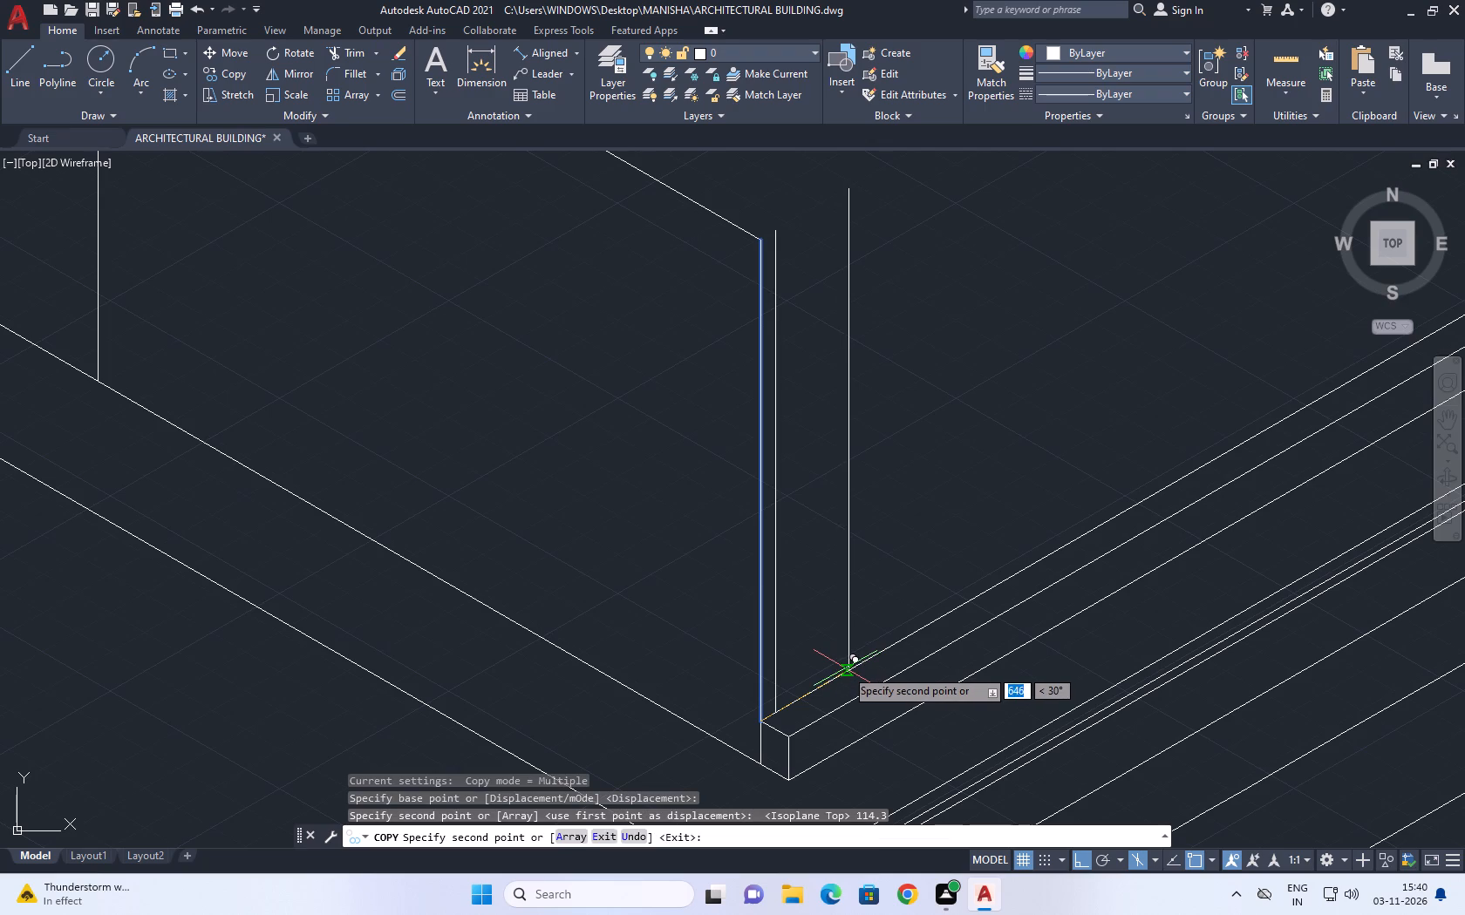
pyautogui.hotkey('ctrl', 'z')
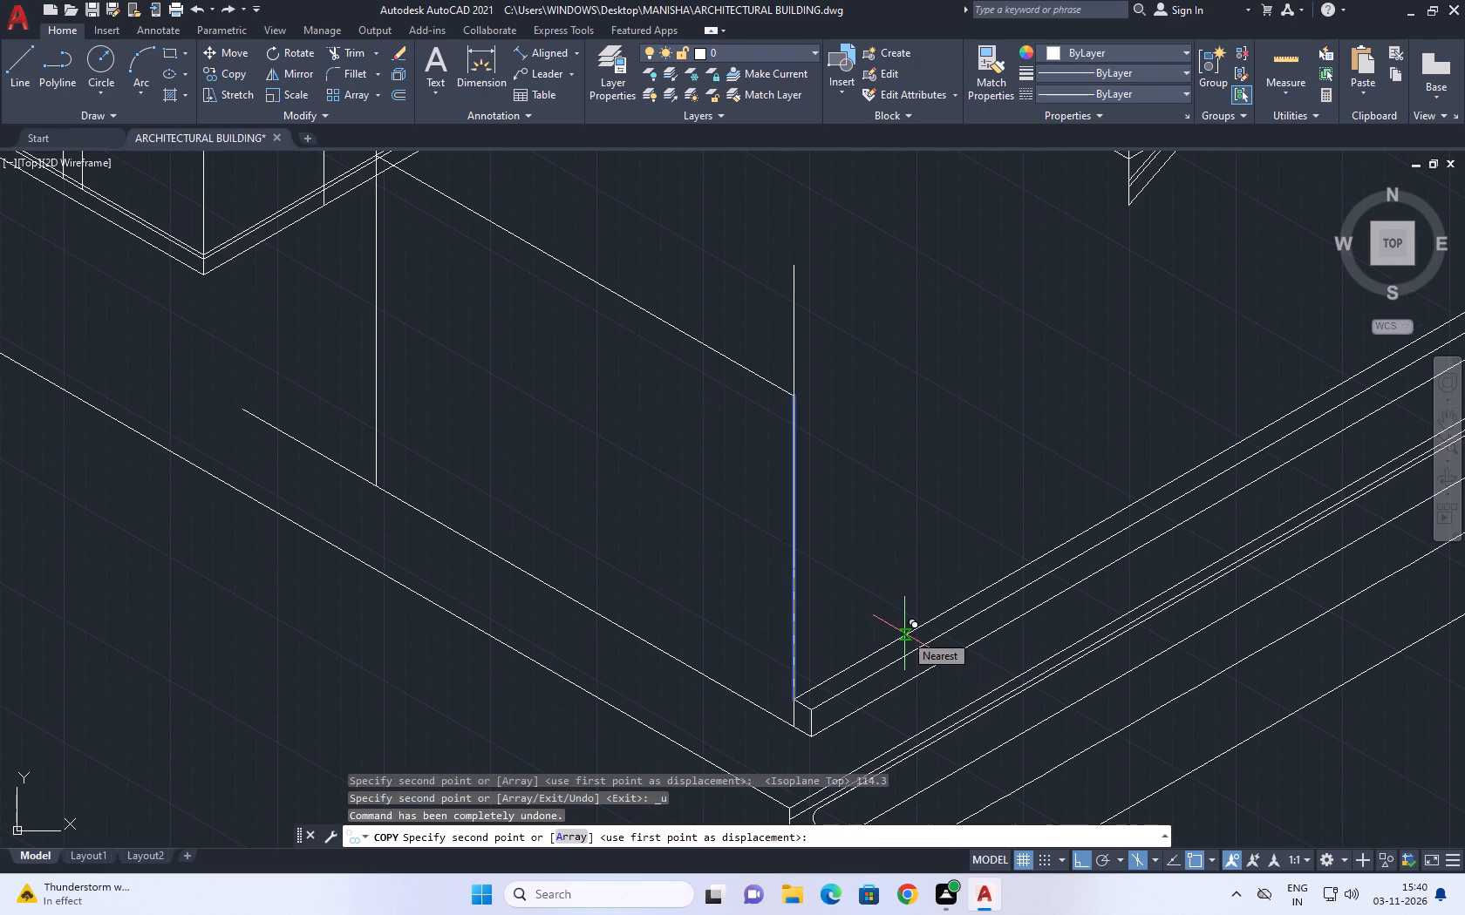
# Copy the wall's vertical end line 226.8 units along the ramp edge strip's upper back edge.
pyautogui.press('F5')
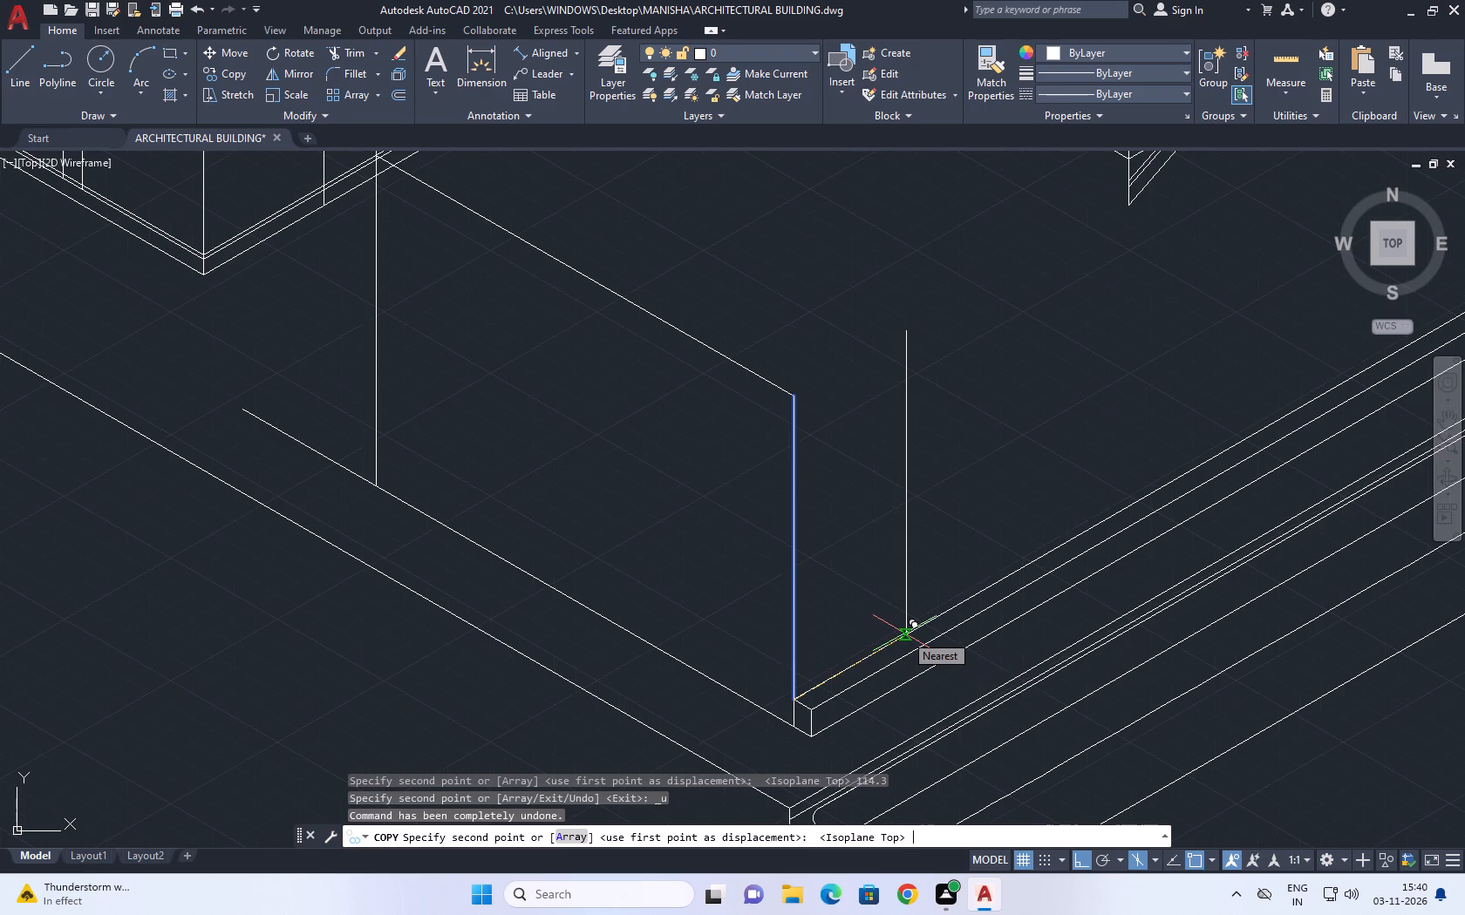
pyautogui.press('4')
pyautogui.press('BackSpace')
pyautogui.press('2')
pyautogui.press('2')
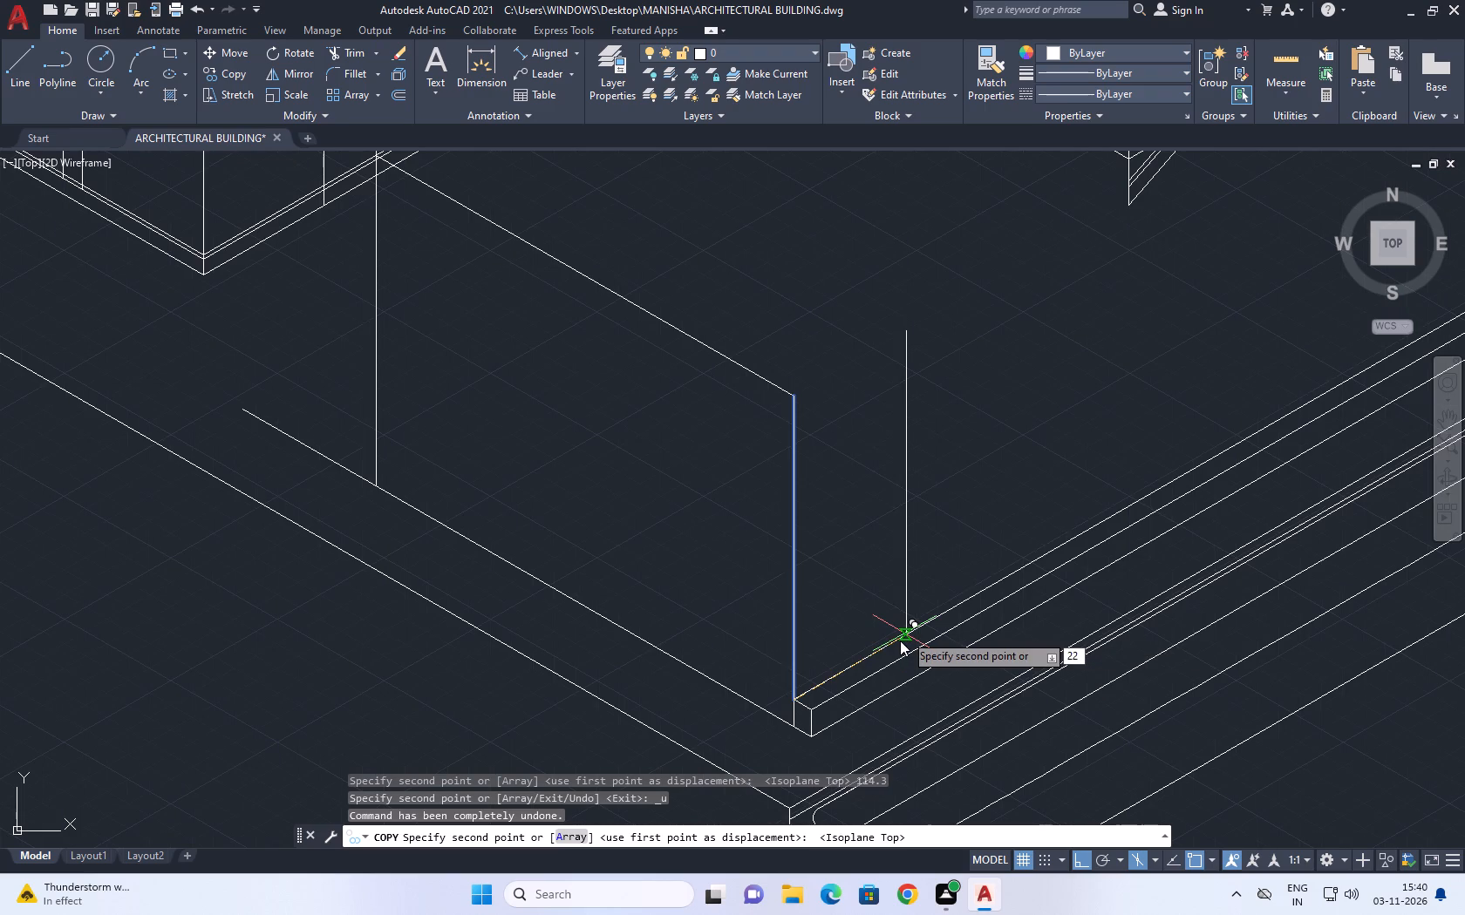
pyautogui.press('BackSpace')
pyautogui.press('2')
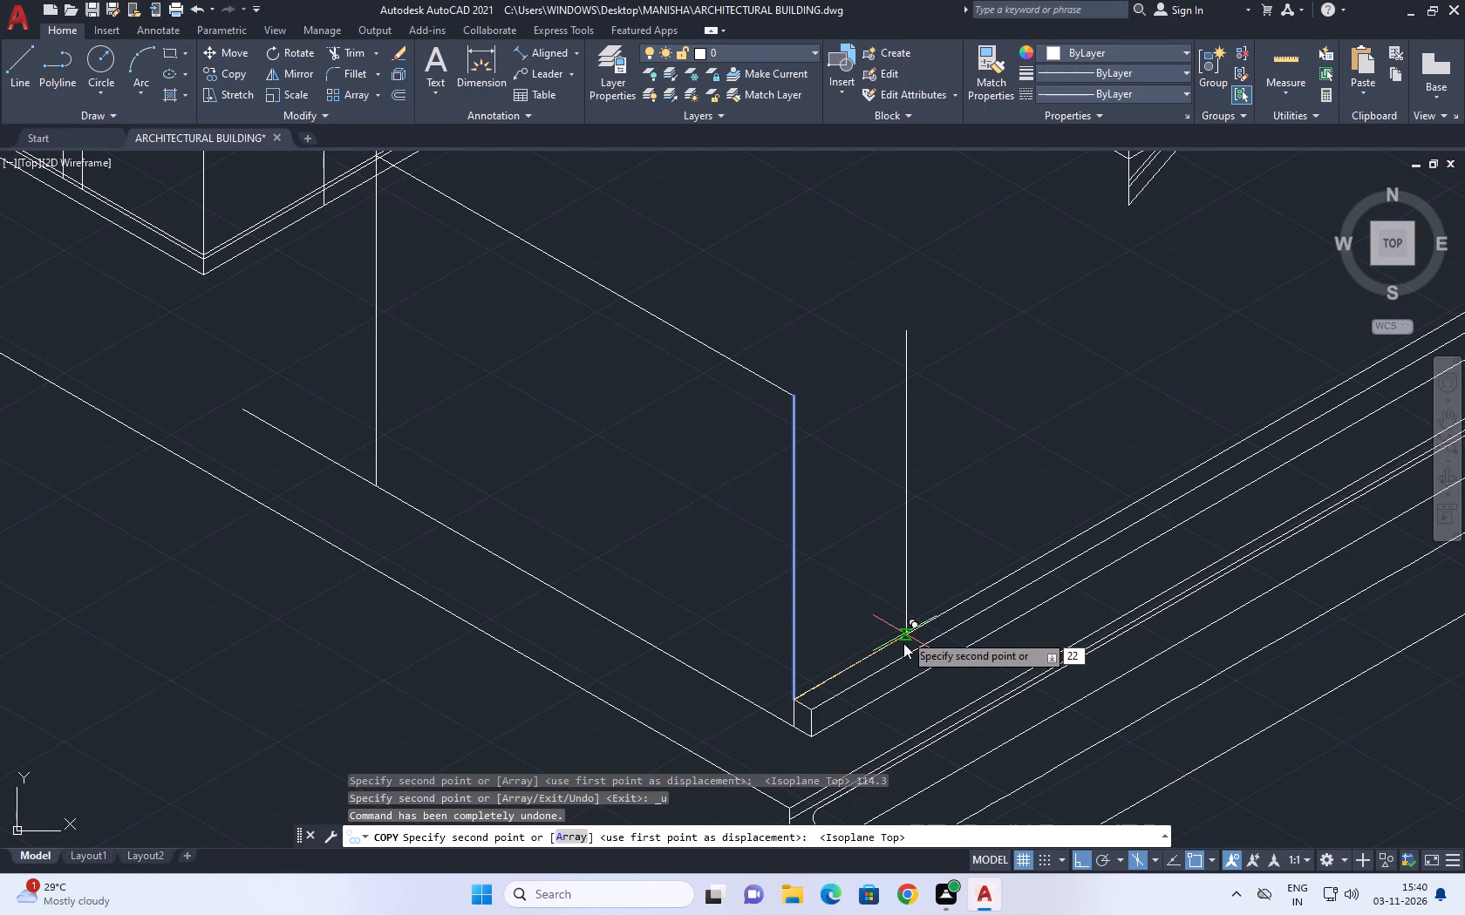
pyautogui.write('6.8')
pyautogui.press('Return')
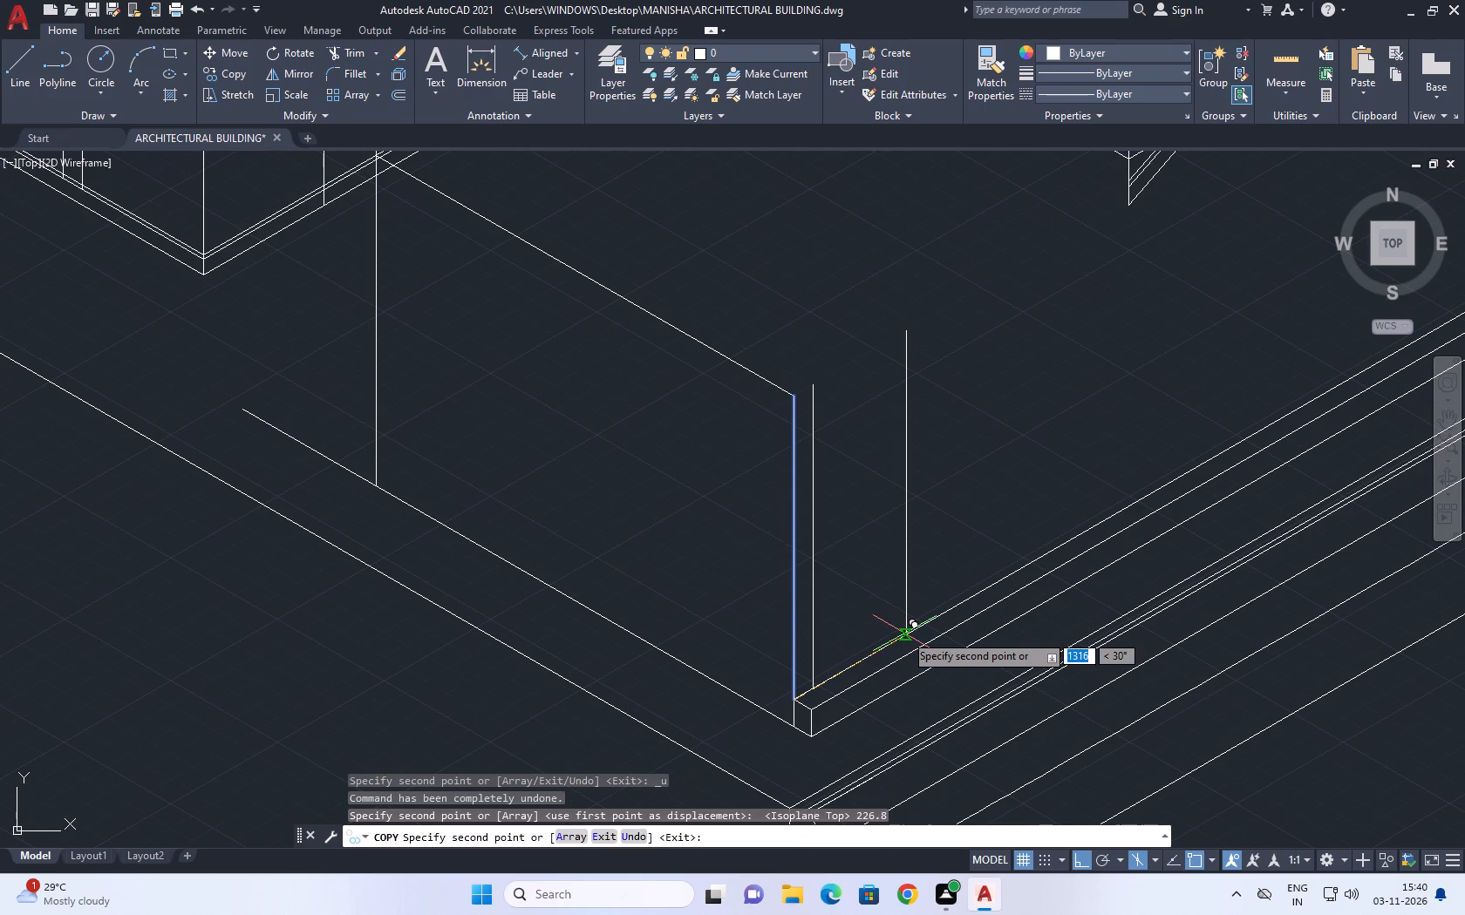
pyautogui.press('Escape')
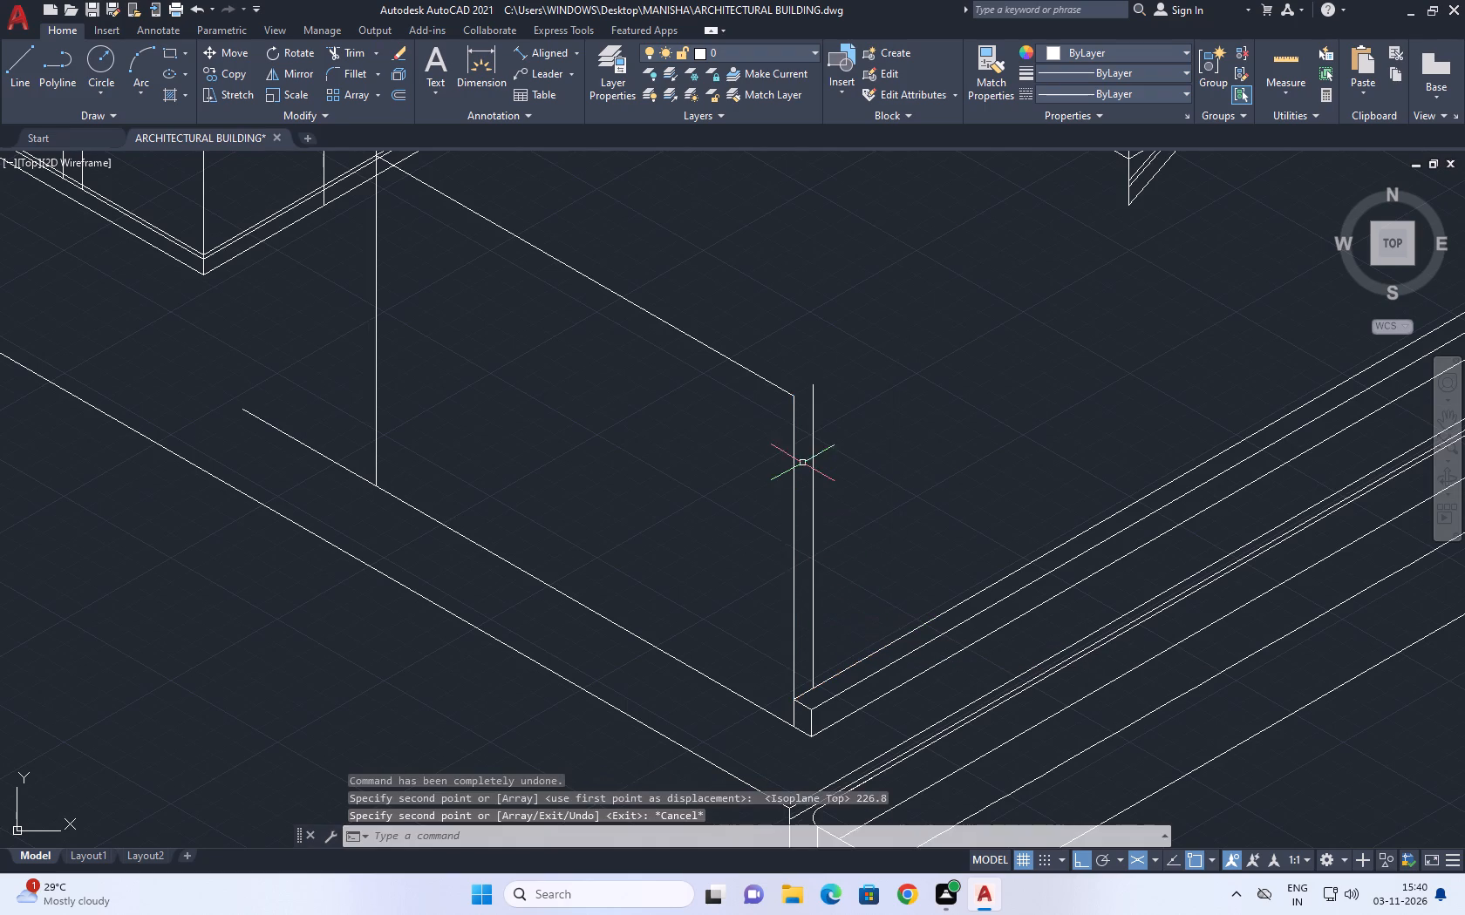
# Draw a short isometric line joining the top ends of the wall's two vertical end lines.
pyautogui.moveTo(802, 463); pyautogui.dragTo(812, 544, button='middle')
pyautogui.press('l')
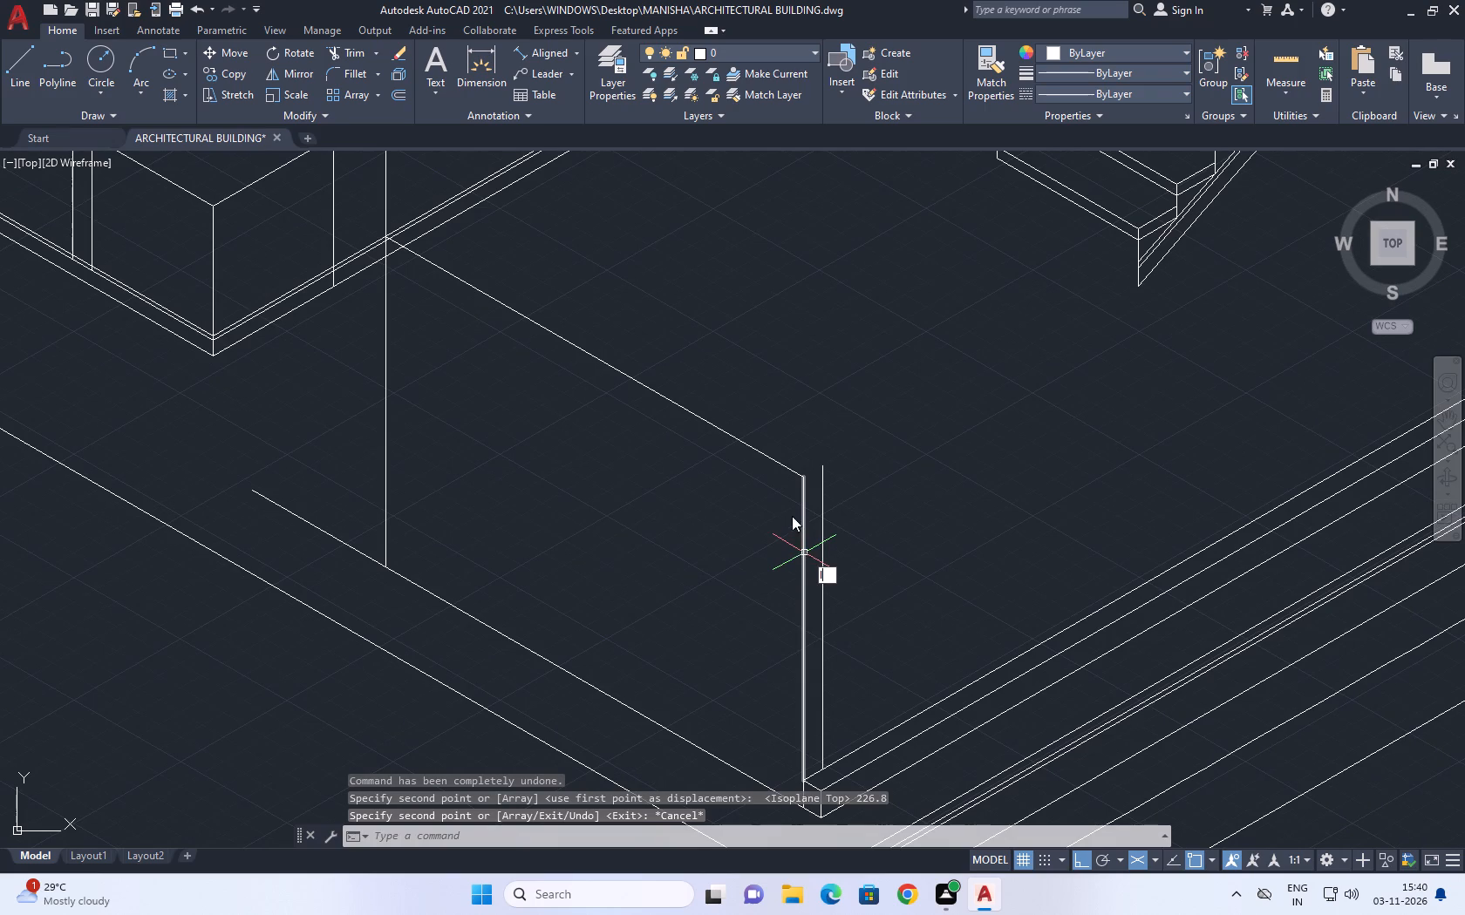
pyautogui.press('space')
pyautogui.scroll(3, 782, 482)
pyautogui.click(862, 475)
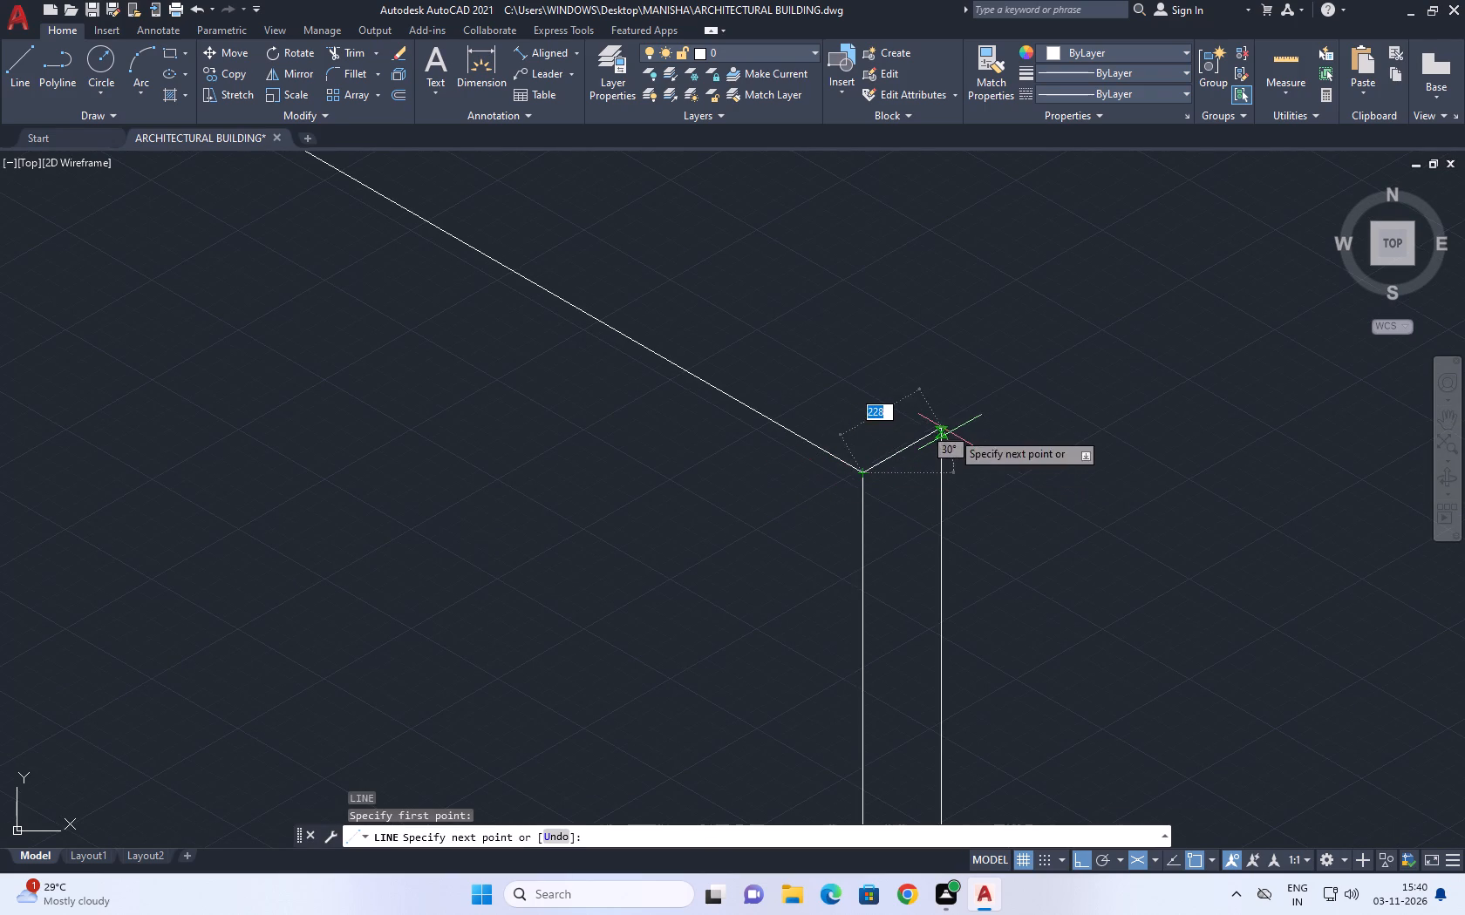
pyautogui.click(937, 427)
pyautogui.press('Escape')
# Draw an isometric line from the copied vertical line's top end, parallel to the wall's top edge, back past the base band.
pyautogui.scroll(-4, 1022, 424)
pyautogui.moveTo(1017, 357); pyautogui.dragTo(1032, 475, button='middle')
pyautogui.press('l')
pyautogui.press('space')
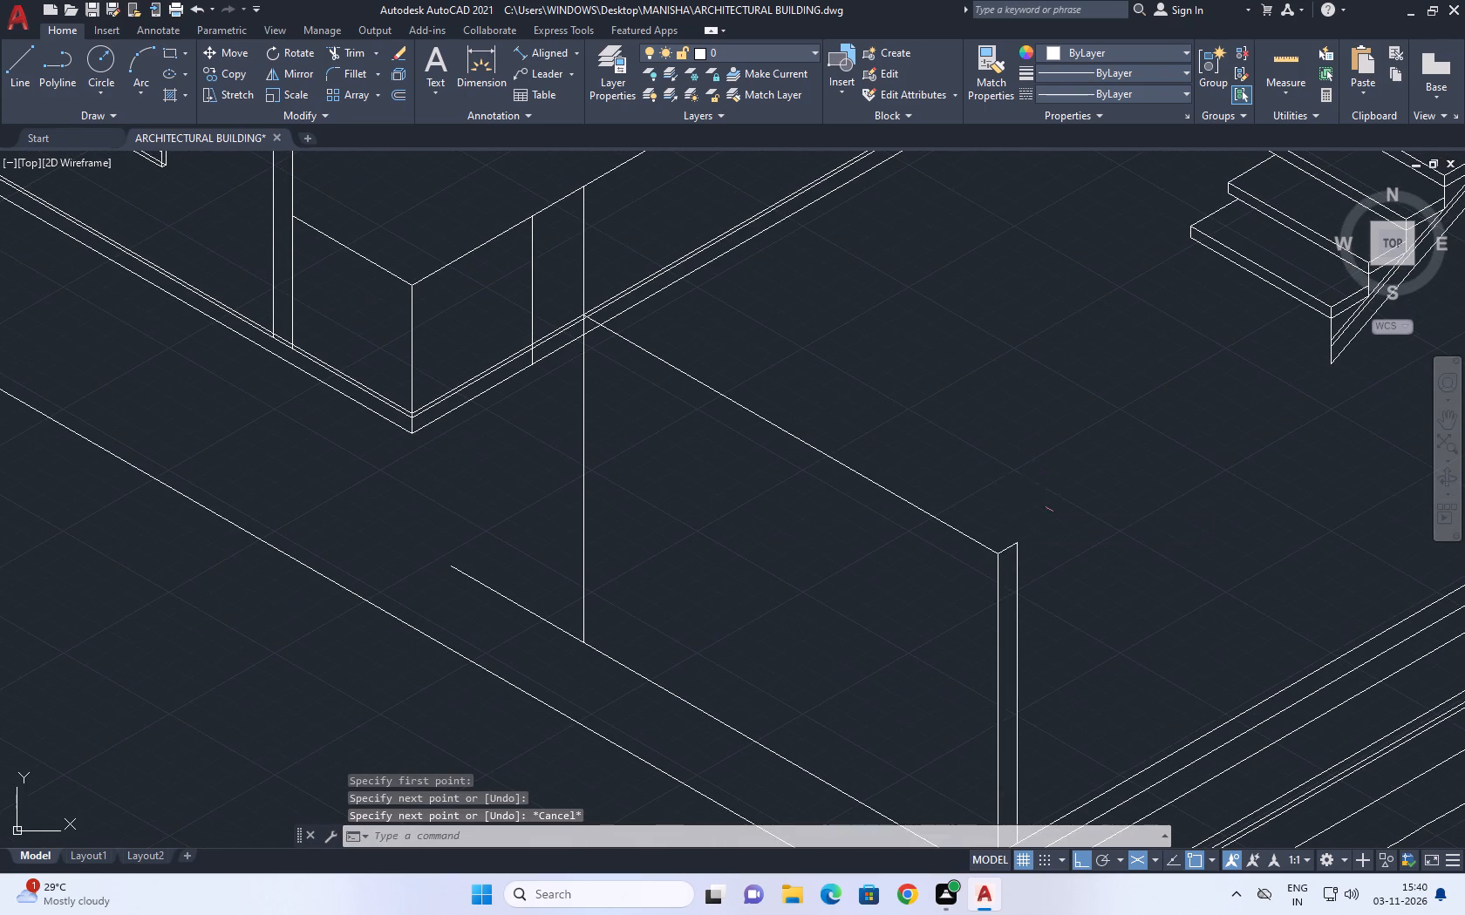
pyautogui.click(1015, 546)
pyautogui.moveTo(705, 283); pyautogui.dragTo(775, 433, button='middle')
pyautogui.scroll(2, 704, 432)
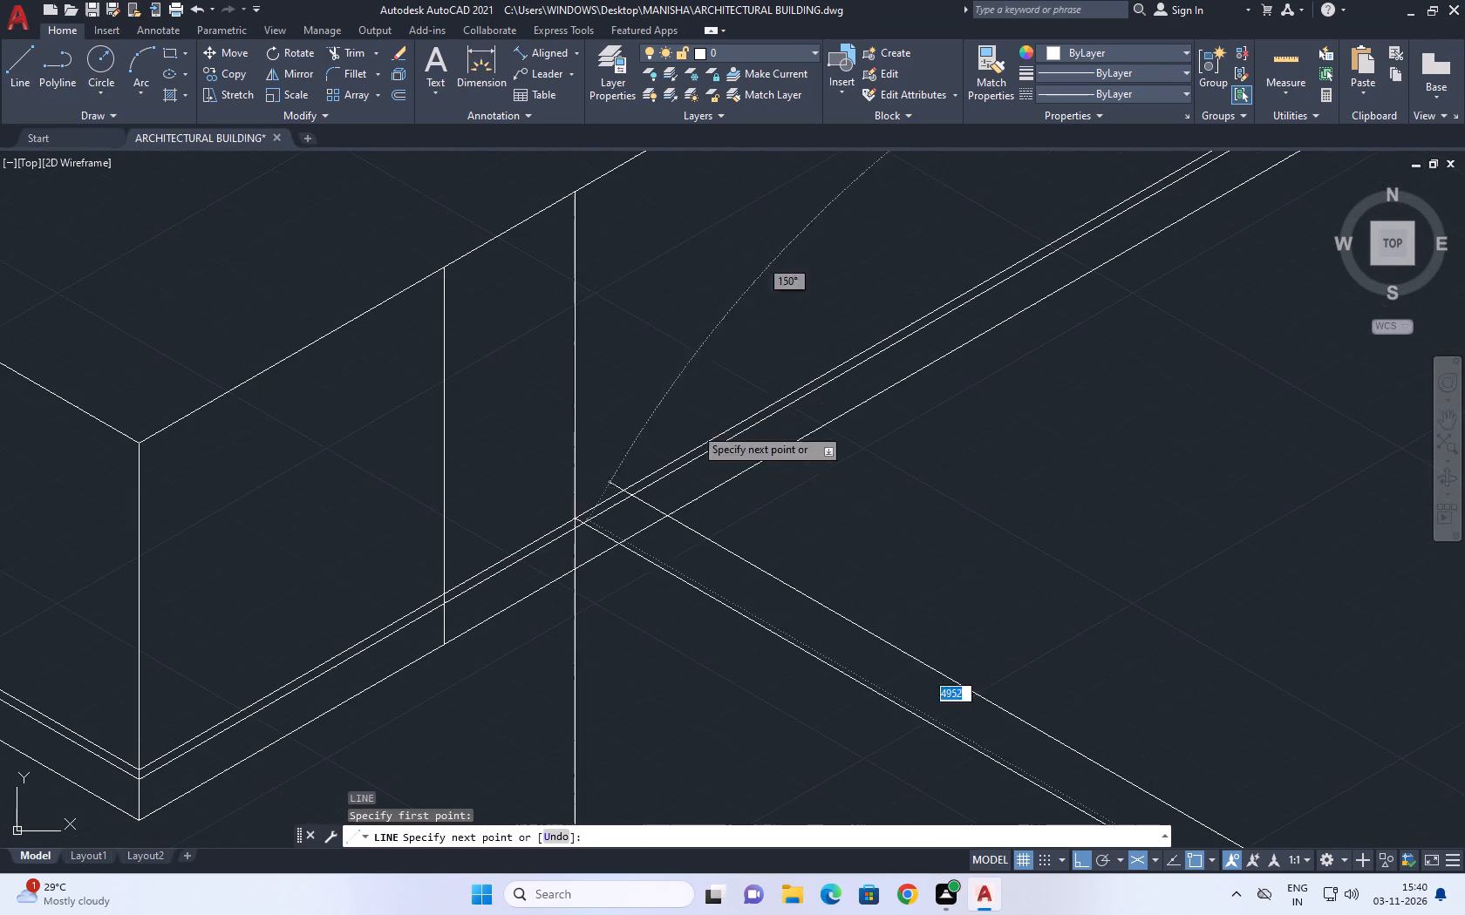
pyautogui.click(541, 413)
pyautogui.press('Escape')
# Trim the second top edge's overhang past the base band and the excess where the wall's top meets the band.
pyautogui.write('tr')
pyautogui.press('space')
pyautogui.click(555, 430)
pyautogui.click(534, 463)
pyautogui.scroll(2, 613, 478)
pyautogui.click(609, 470)
pyautogui.click(569, 497)
pyautogui.scroll(-4, 666, 489)
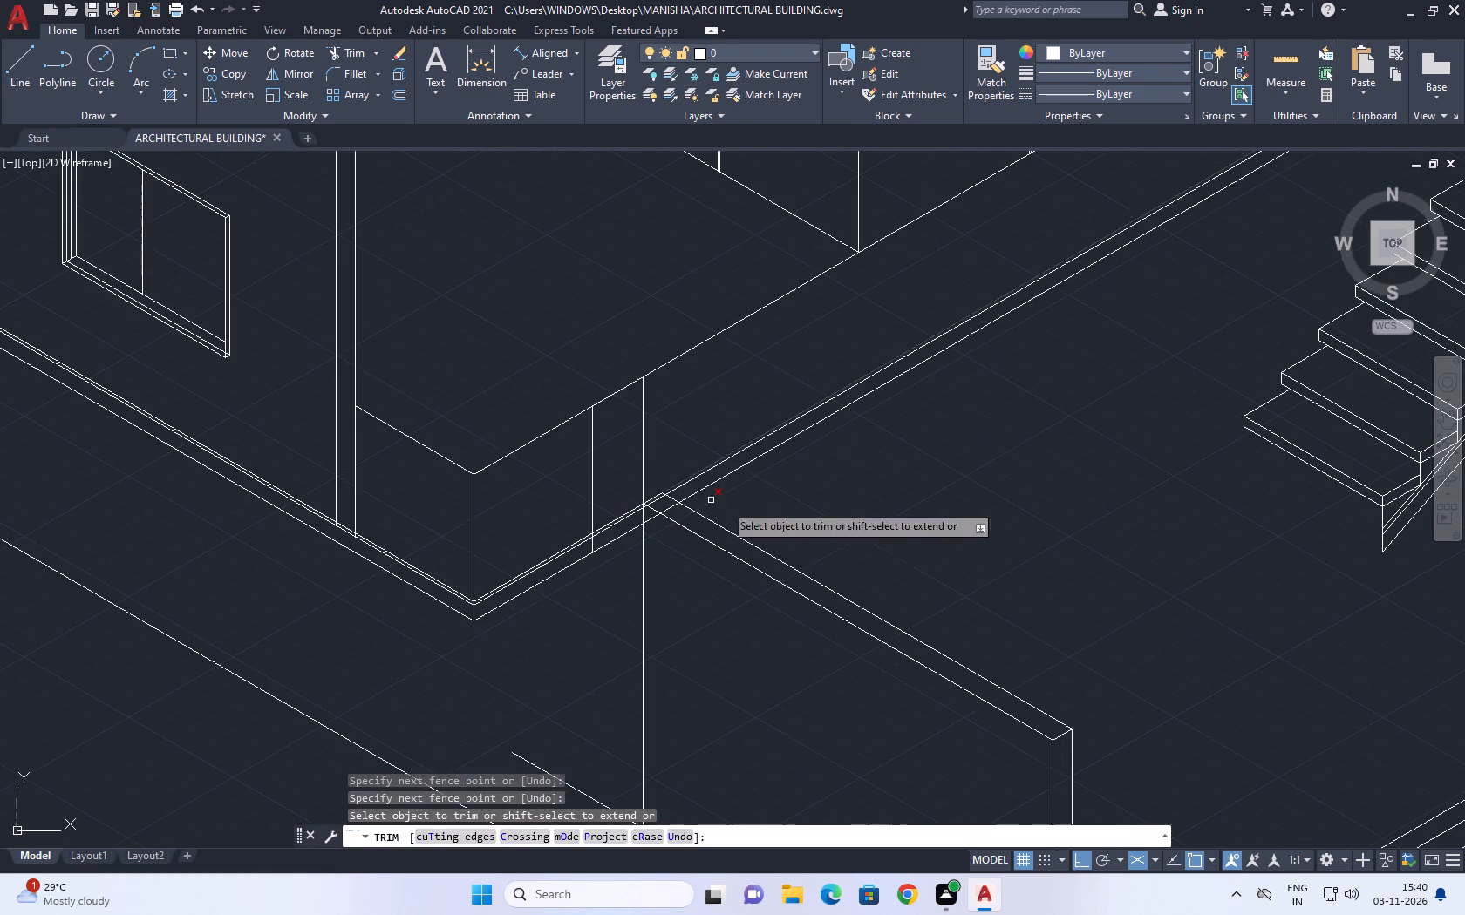
pyautogui.press('Escape')
# Draw an isometric line from the ramp edge strip's upper back end corner, parallel to the wall's bottom line, past the wall's far vertical line.
pyautogui.moveTo(662, 485); pyautogui.dragTo(695, 553, button='middle')
pyautogui.scroll(3, 669, 570)
pyautogui.moveTo(714, 596); pyautogui.dragTo(706, 416, button='middle')
pyautogui.scroll(-2, 712, 358)
pyautogui.scroll(-2, 744, 580)
pyautogui.moveTo(794, 640); pyautogui.dragTo(778, 539, button='middle')
pyautogui.middleClick(740, 634)
pyautogui.moveTo(939, 689); pyautogui.dragTo(904, 691, button='middle')
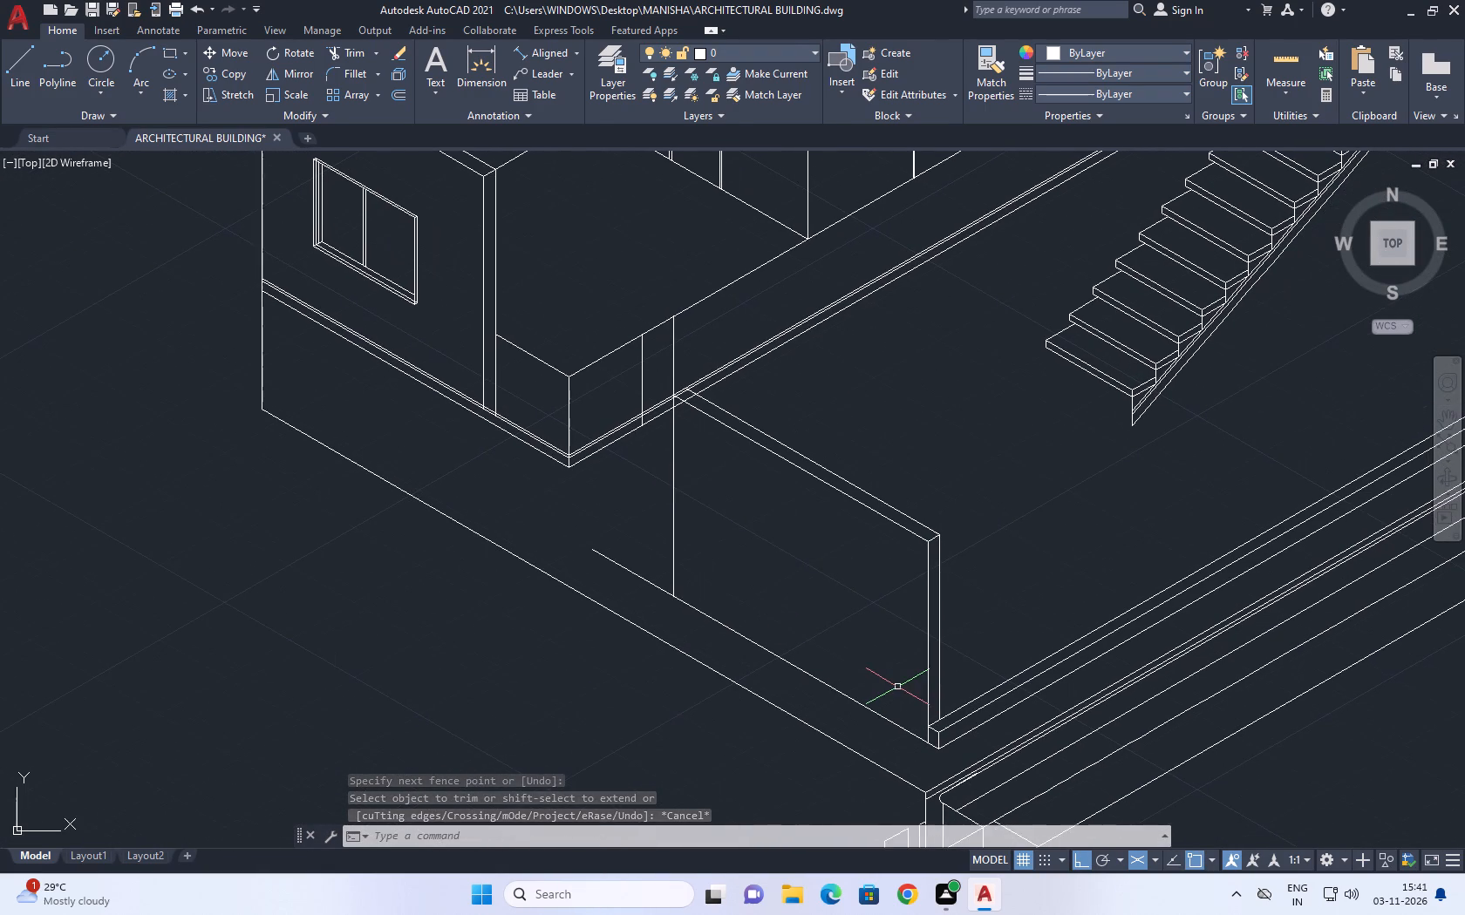
pyautogui.press('l')
pyautogui.press('space')
pyautogui.scroll(2, 927, 724)
pyautogui.click(926, 724)
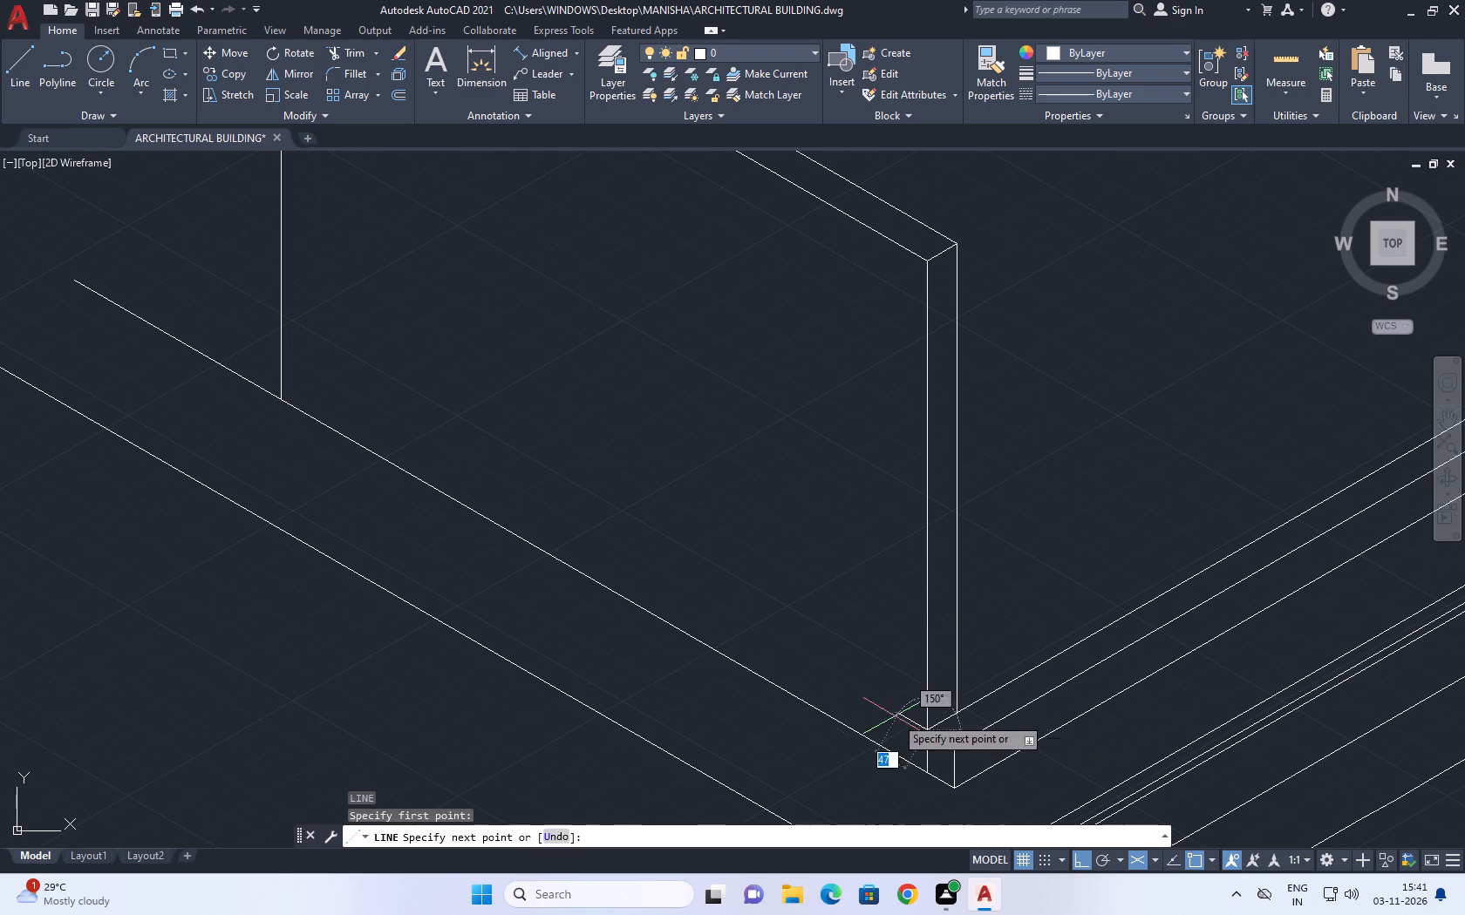
pyautogui.scroll(-2, 666, 607)
pyautogui.moveTo(535, 483); pyautogui.dragTo(661, 554, button='middle')
pyautogui.scroll(2, 608, 525)
pyautogui.click(596, 524)
pyautogui.press('Escape')
# Draw a parallel isometric line from the copied vertical line's bottom end back past the wall's far vertical line.
pyautogui.scroll(-3, 623, 515)
pyautogui.press('space')
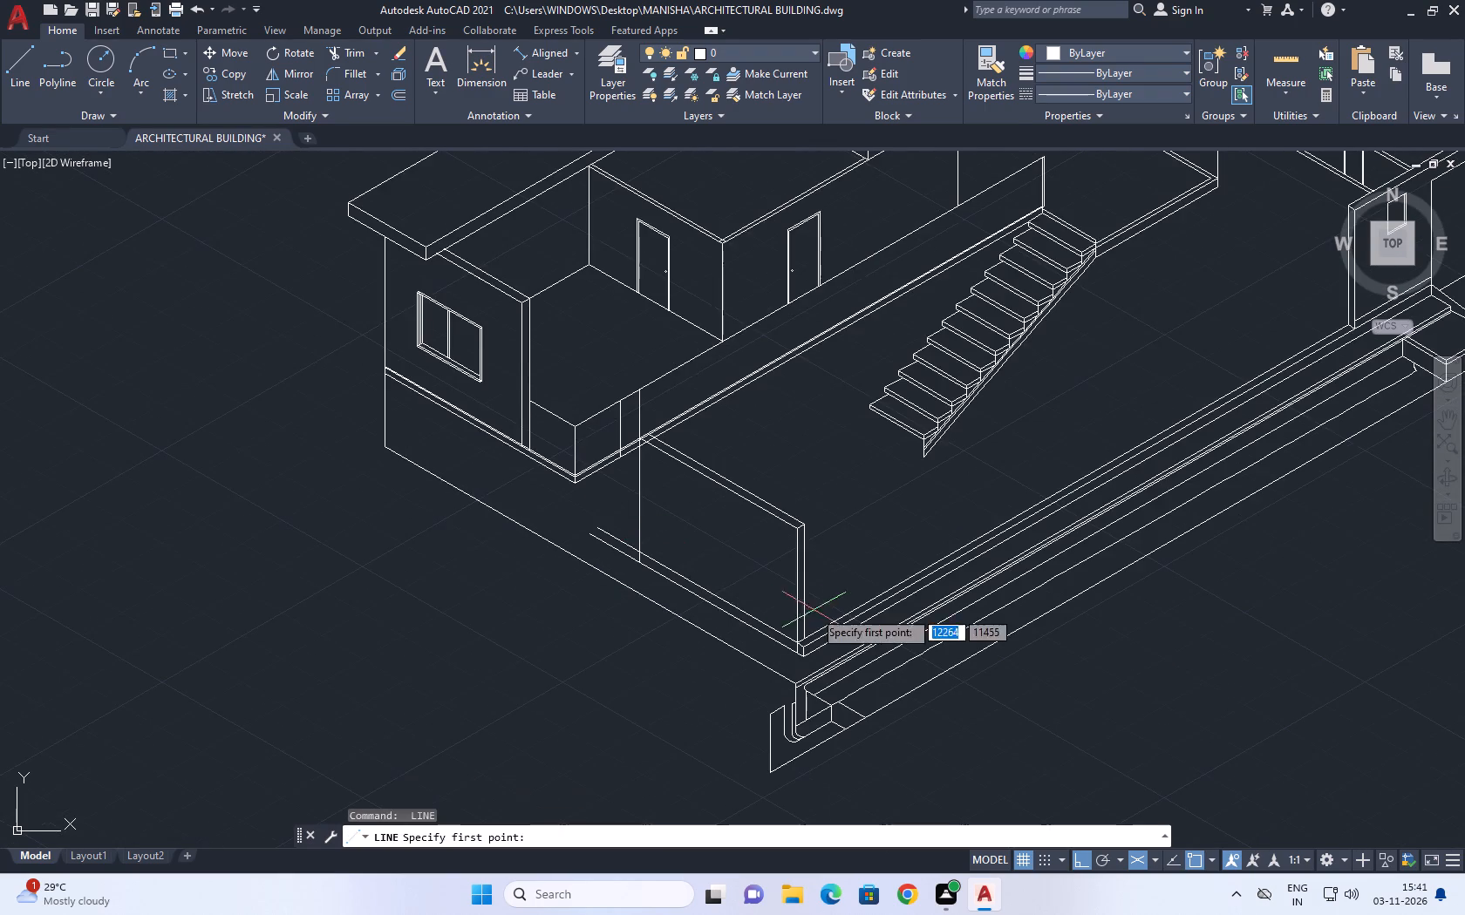
pyautogui.scroll(1, 796, 631)
pyautogui.click(812, 646)
pyautogui.scroll(1, 689, 547)
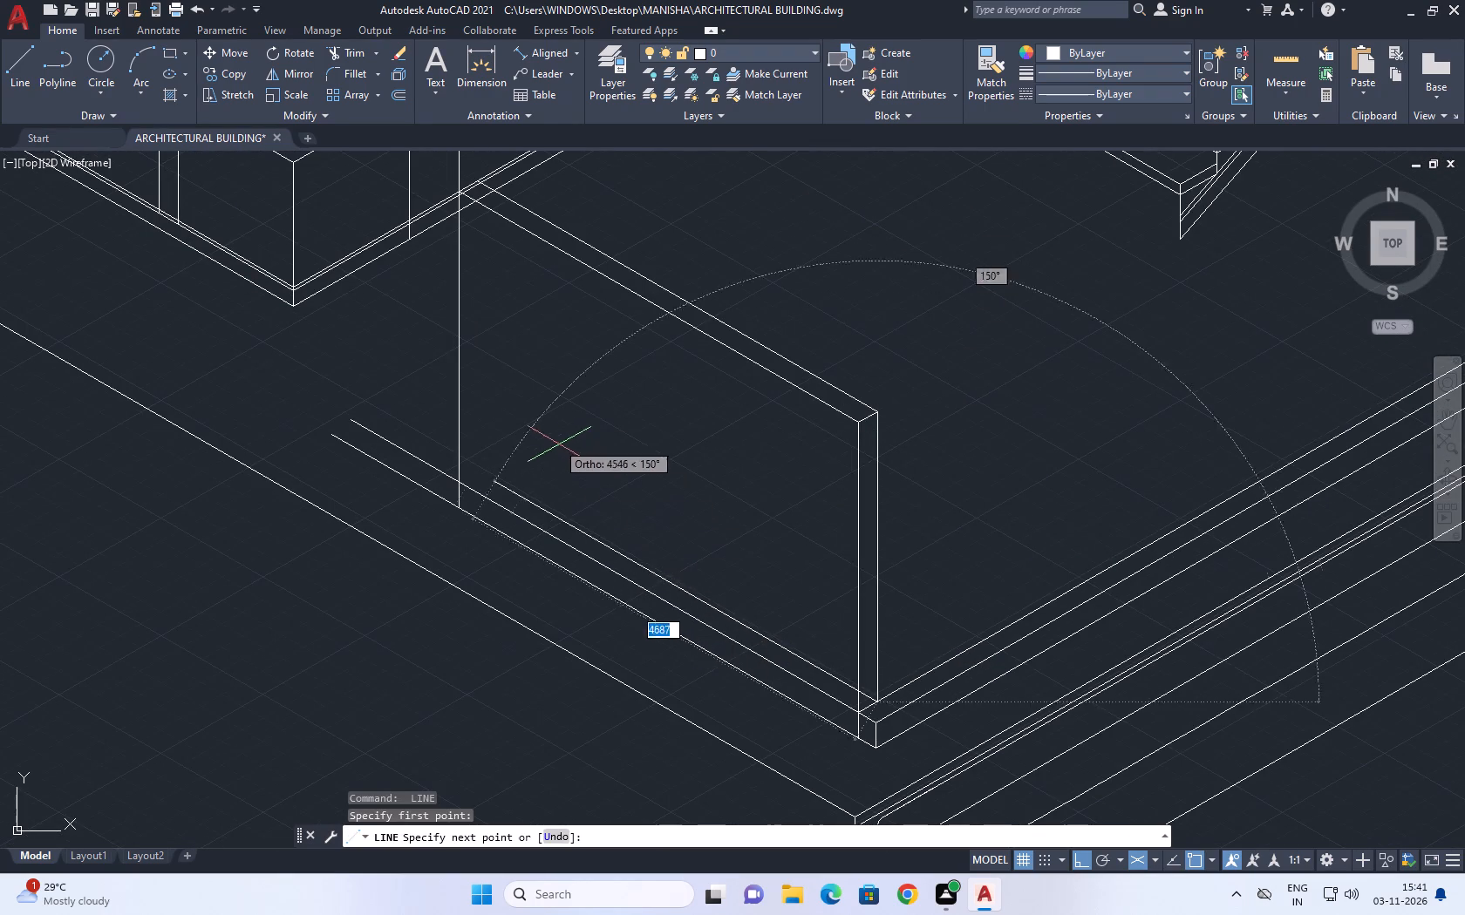
pyautogui.click(456, 403)
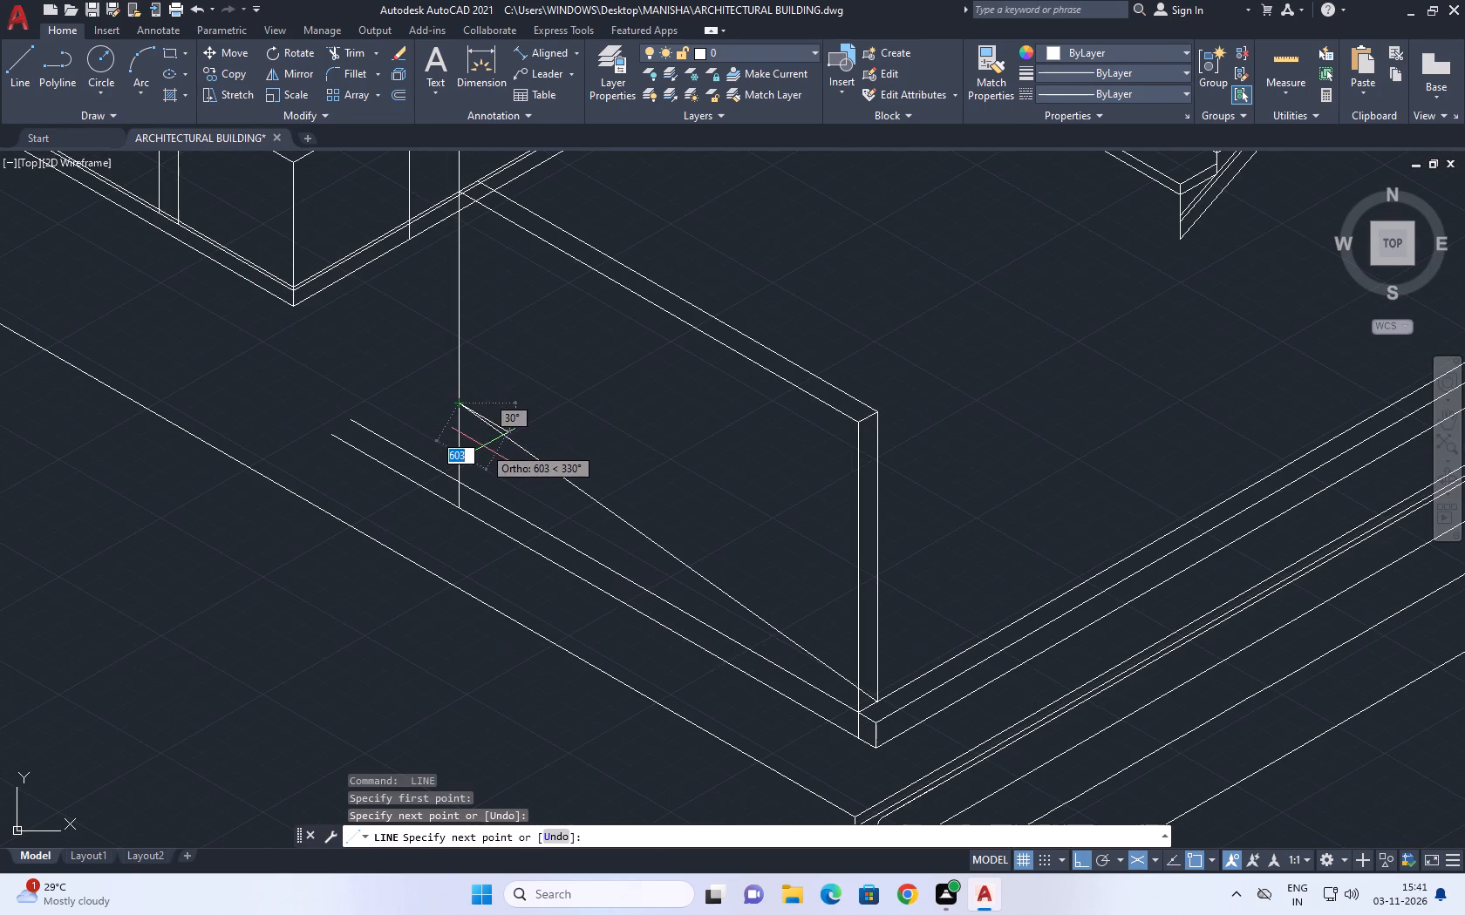
pyautogui.hotkey('ctrl', 'z')
pyautogui.click(394, 410)
pyautogui.scroll(3, 458, 491)
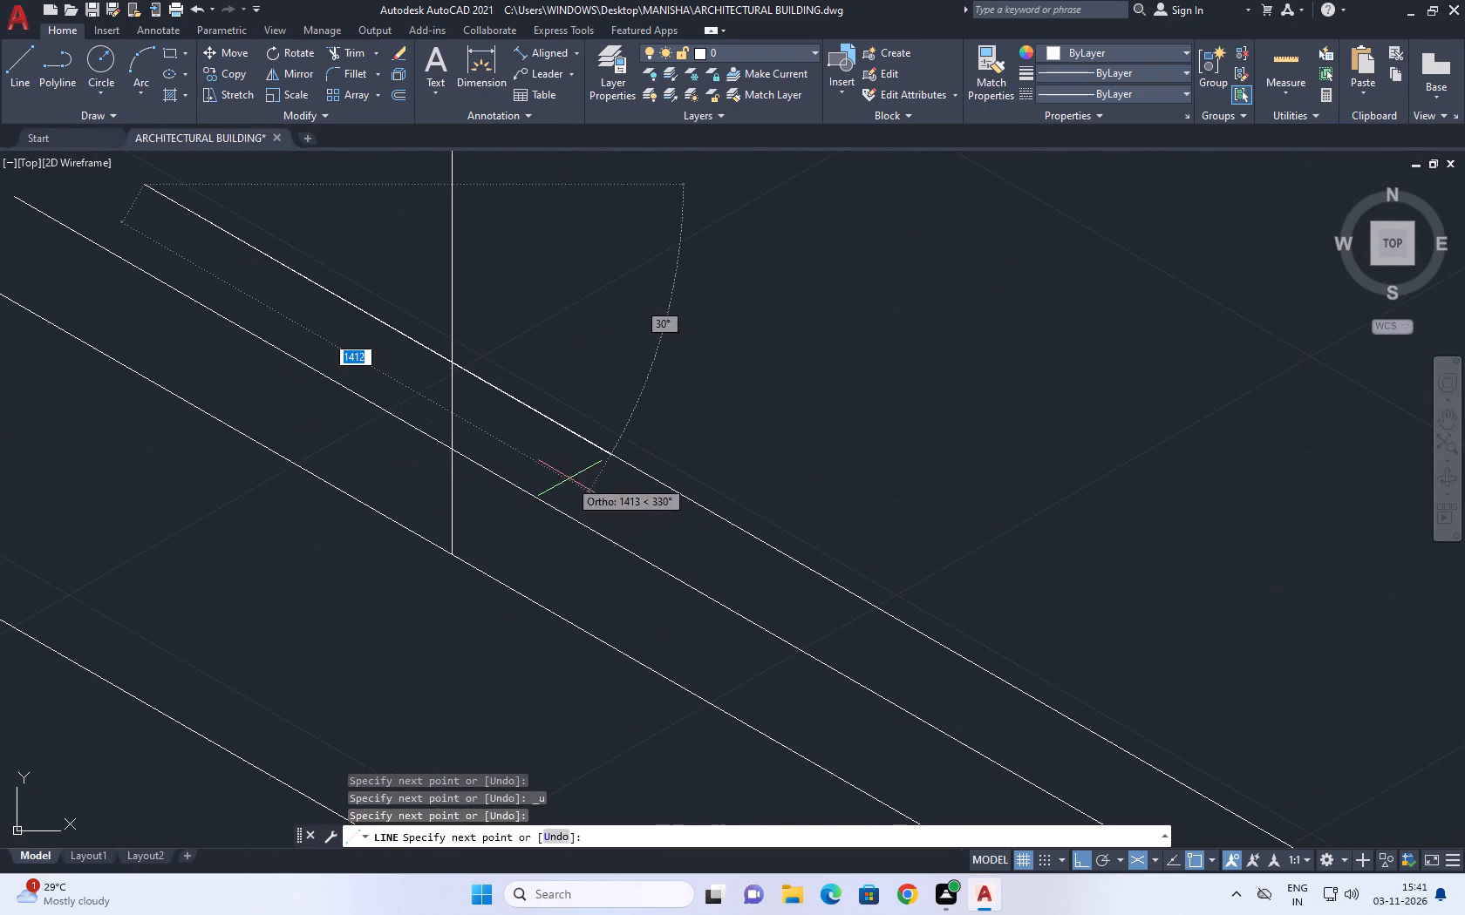
pyautogui.press('Escape')
# Draw a short cross line from the far vertical line's crossing with the middle bottom line, past the inner bottom line.
pyautogui.press('l')
pyautogui.press('space')
pyautogui.click(449, 453)
pyautogui.click(617, 375)
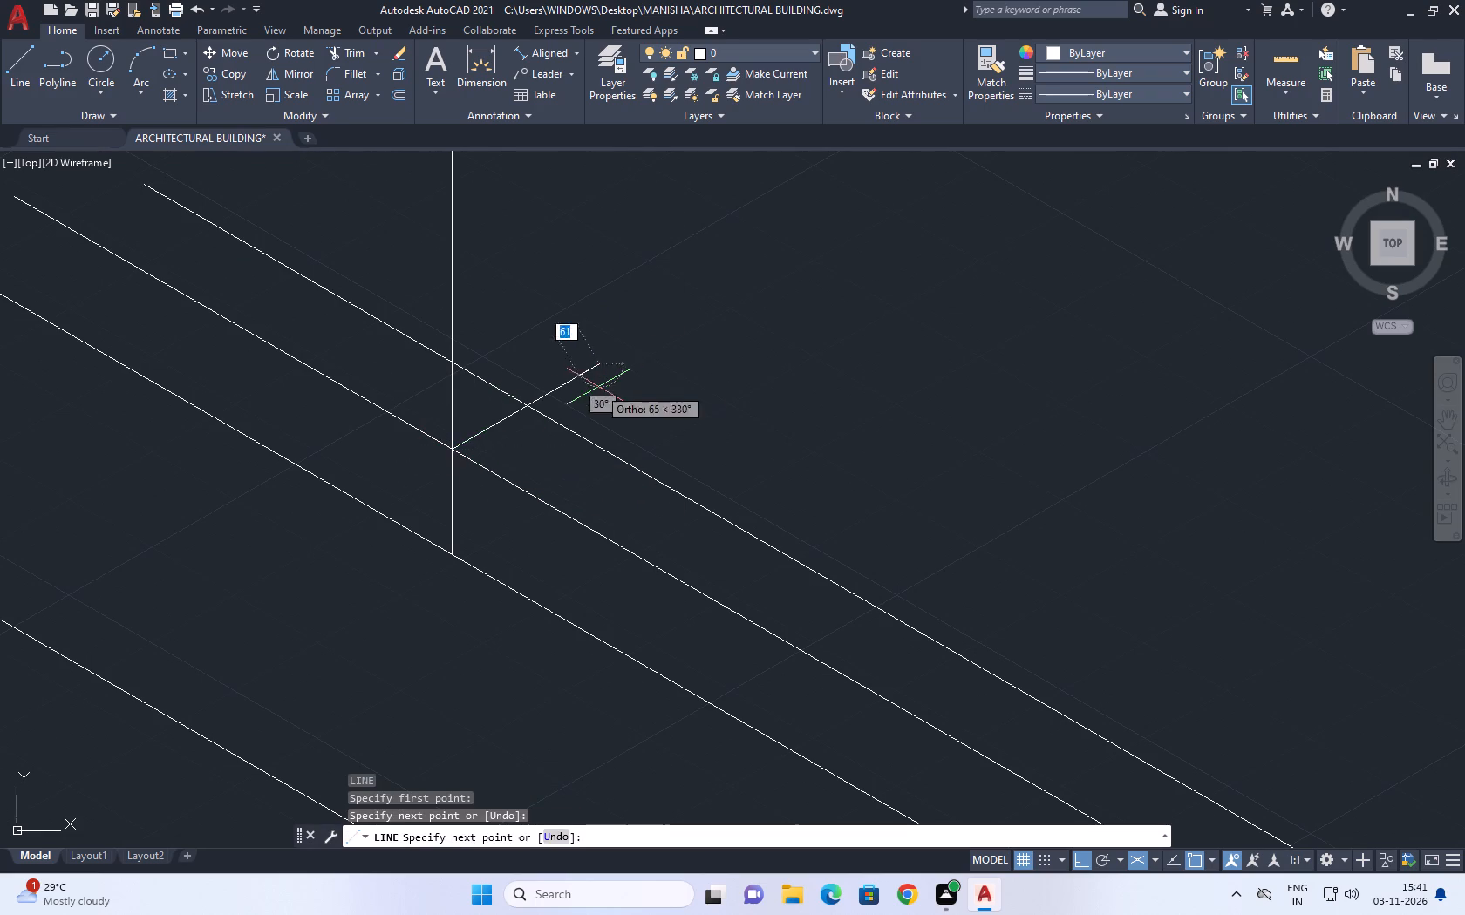
pyautogui.press('Escape')
# Trim the three bottom lines' overhangs and the cross line's excess at the wall's far end to close the bottom strip.
pyautogui.scroll(-2, 570, 389)
pyautogui.moveTo(592, 414); pyautogui.dragTo(667, 430, button='middle')
pyautogui.press('t')
pyautogui.press('r')
pyautogui.press('space')
pyautogui.click(576, 349)
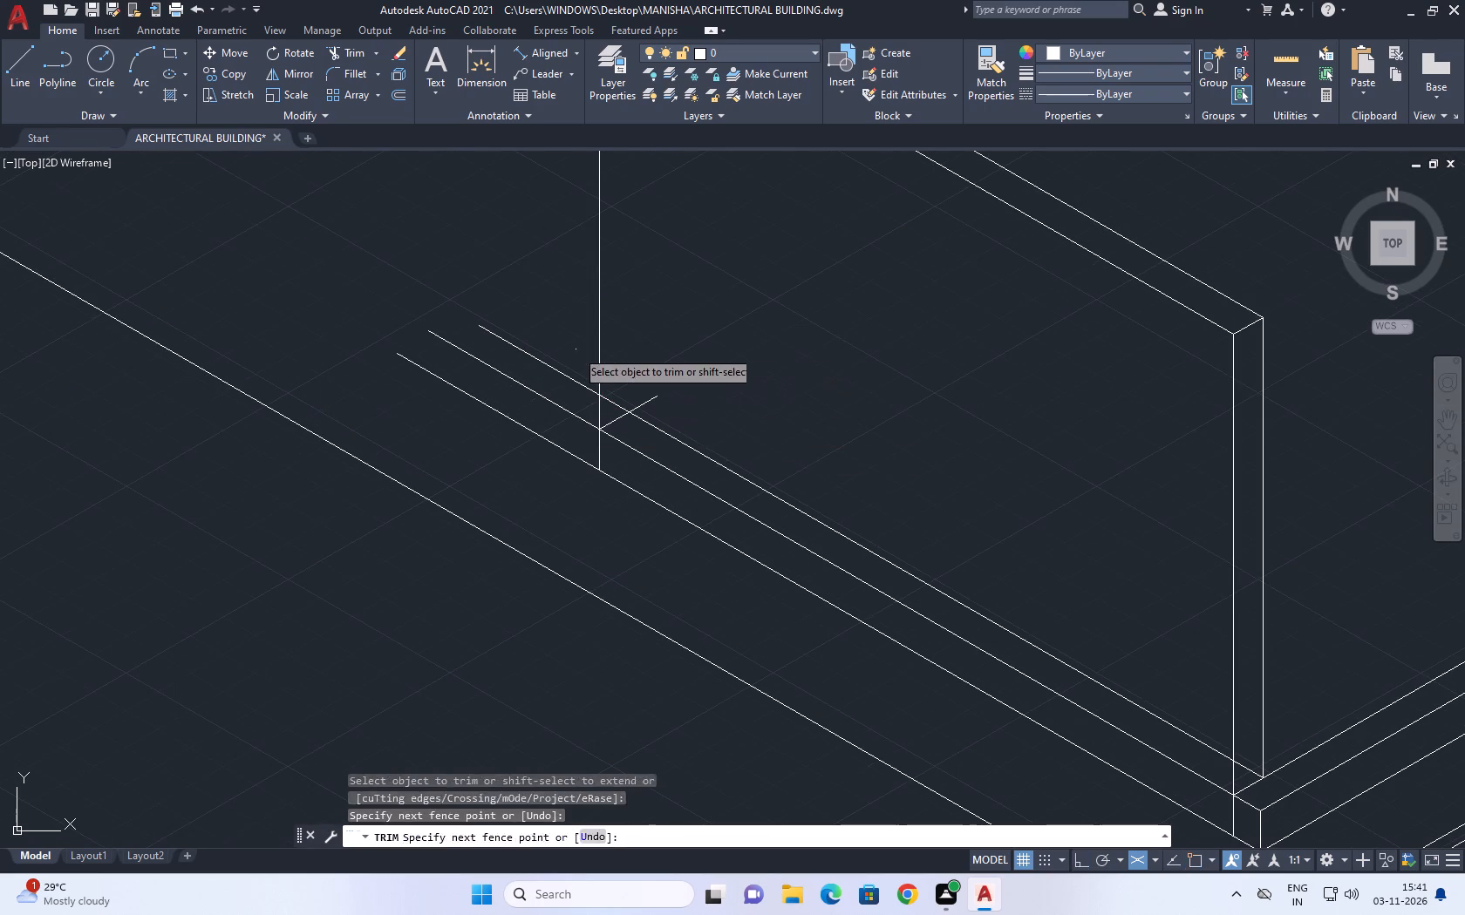
pyautogui.moveTo(516, 471); pyautogui.dragTo(516, 479)
pyautogui.scroll(1, 644, 409)
pyautogui.click(643, 403)
pyautogui.click(604, 393)
pyautogui.click(593, 407)
pyautogui.scroll(-3, 667, 390)
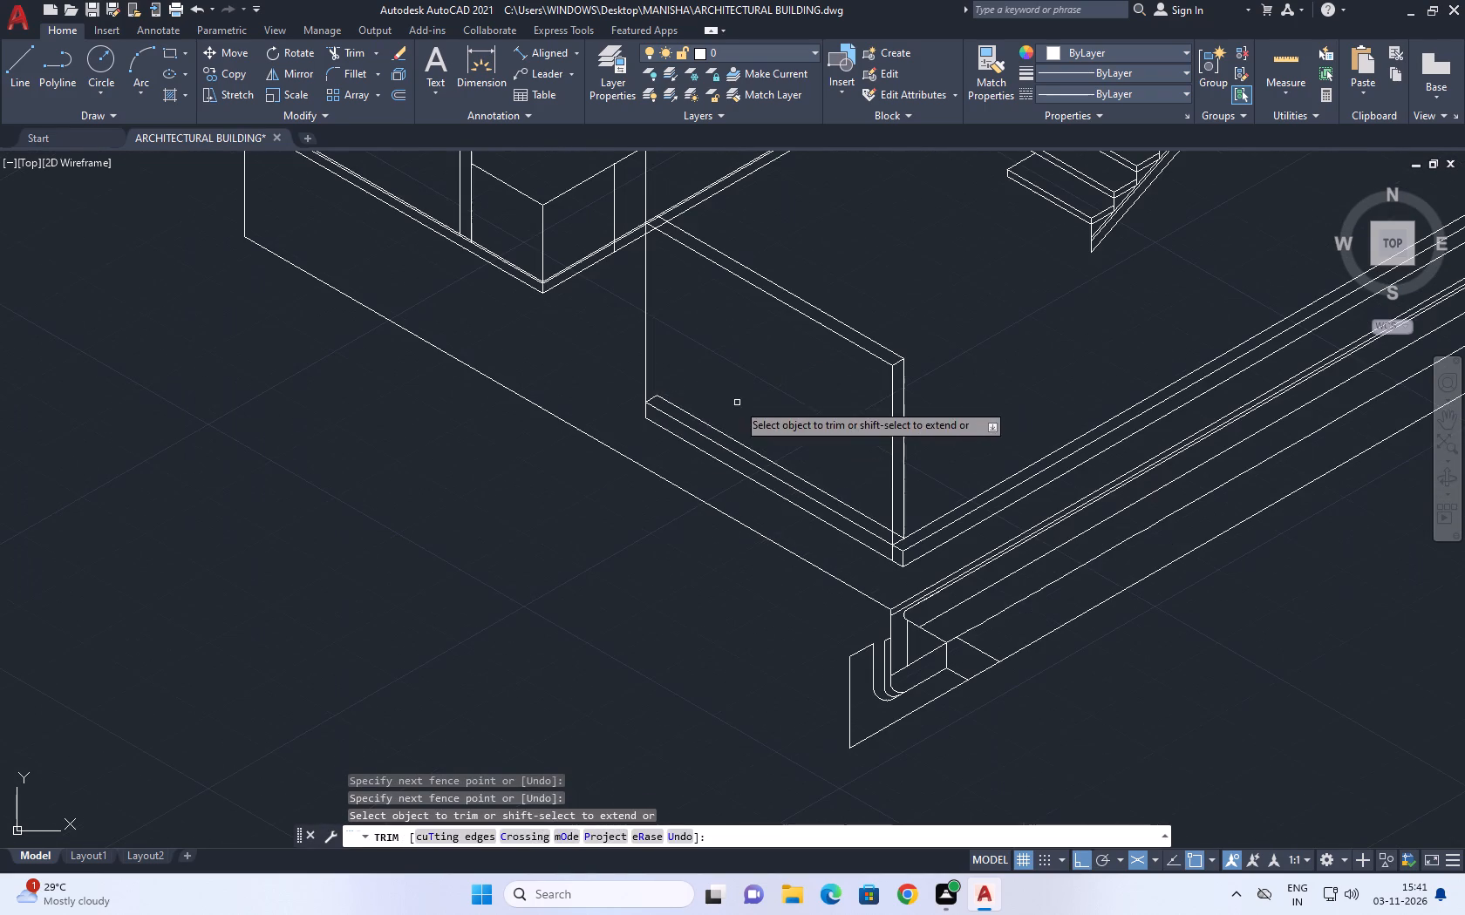
pyautogui.press('Escape')
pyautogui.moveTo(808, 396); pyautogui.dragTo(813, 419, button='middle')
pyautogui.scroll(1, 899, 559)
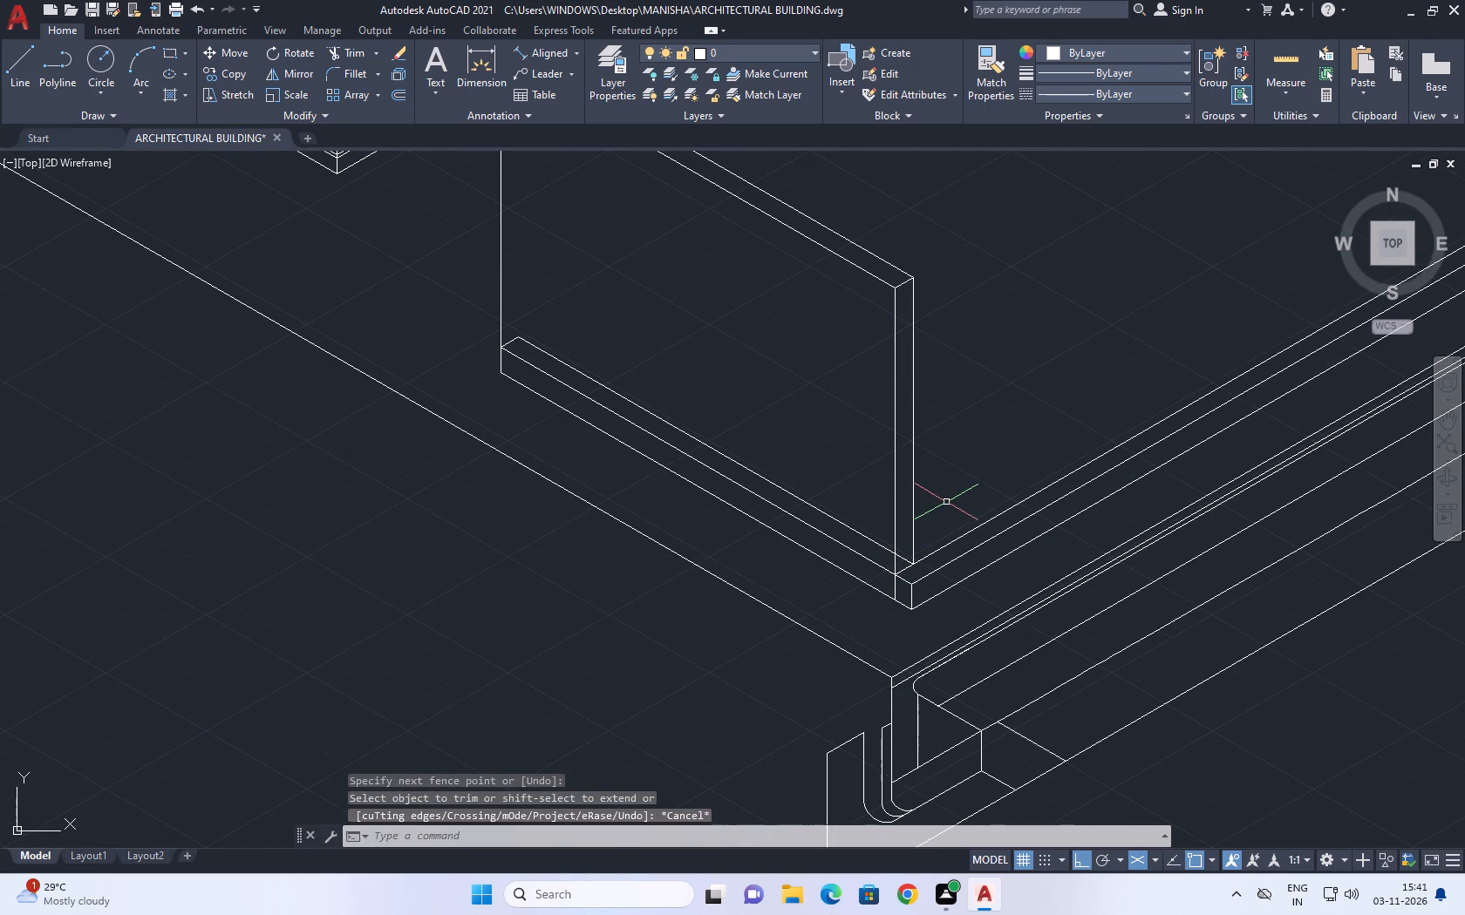
# Erase the inner bottom line of the thick wall's base strip.
pyautogui.scroll(-2, 955, 525)
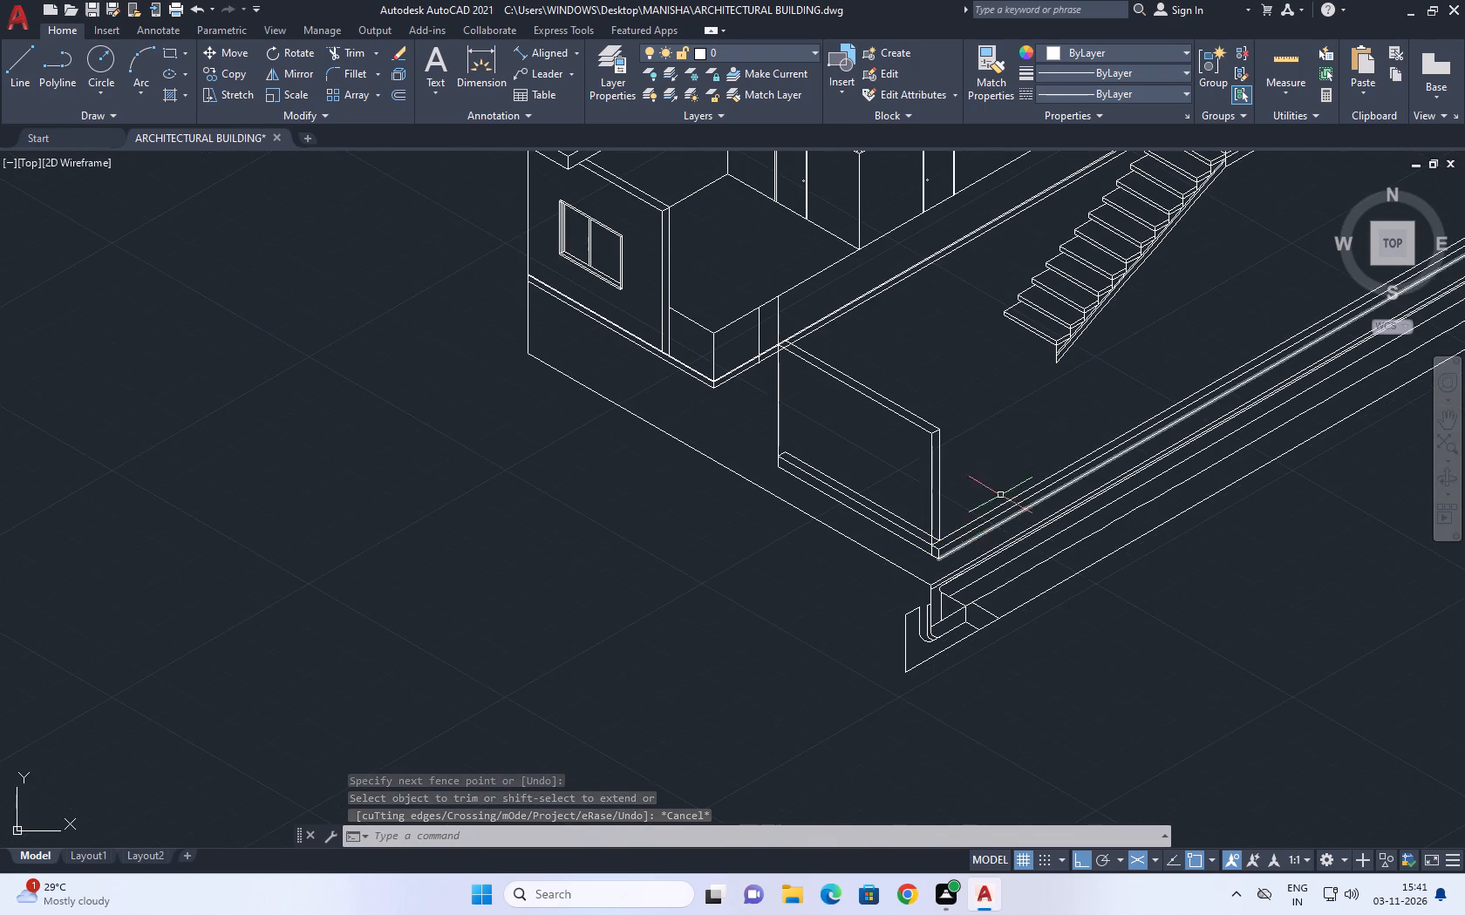
pyautogui.moveTo(1032, 436); pyautogui.dragTo(1021, 443, button='middle')
pyautogui.moveTo(780, 408); pyautogui.dragTo(795, 436, button='middle')
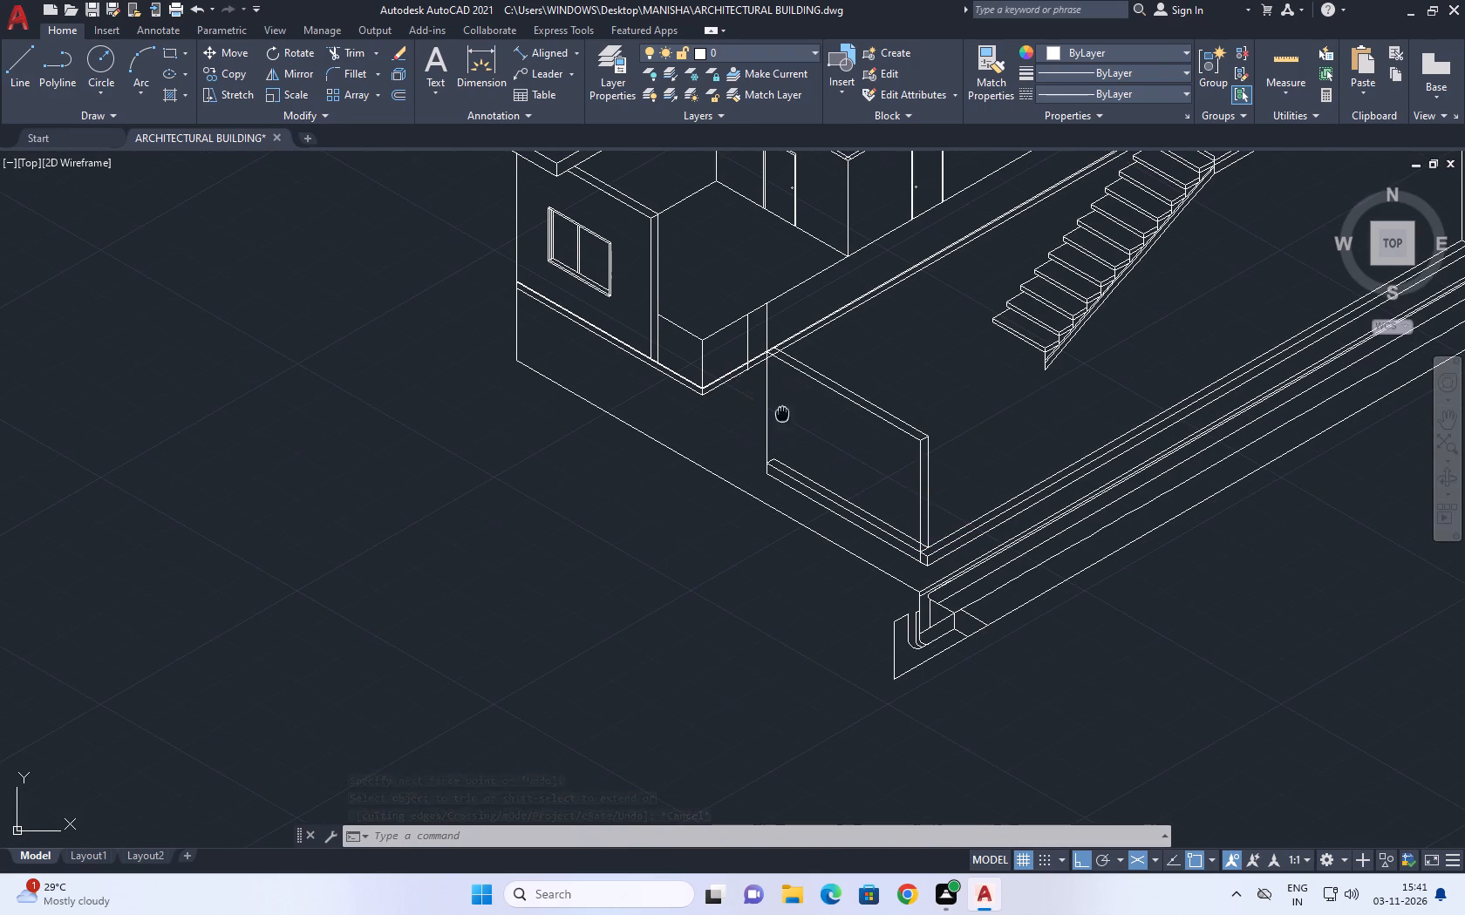
pyautogui.moveTo(795, 436); pyautogui.dragTo(858, 490, button='middle')
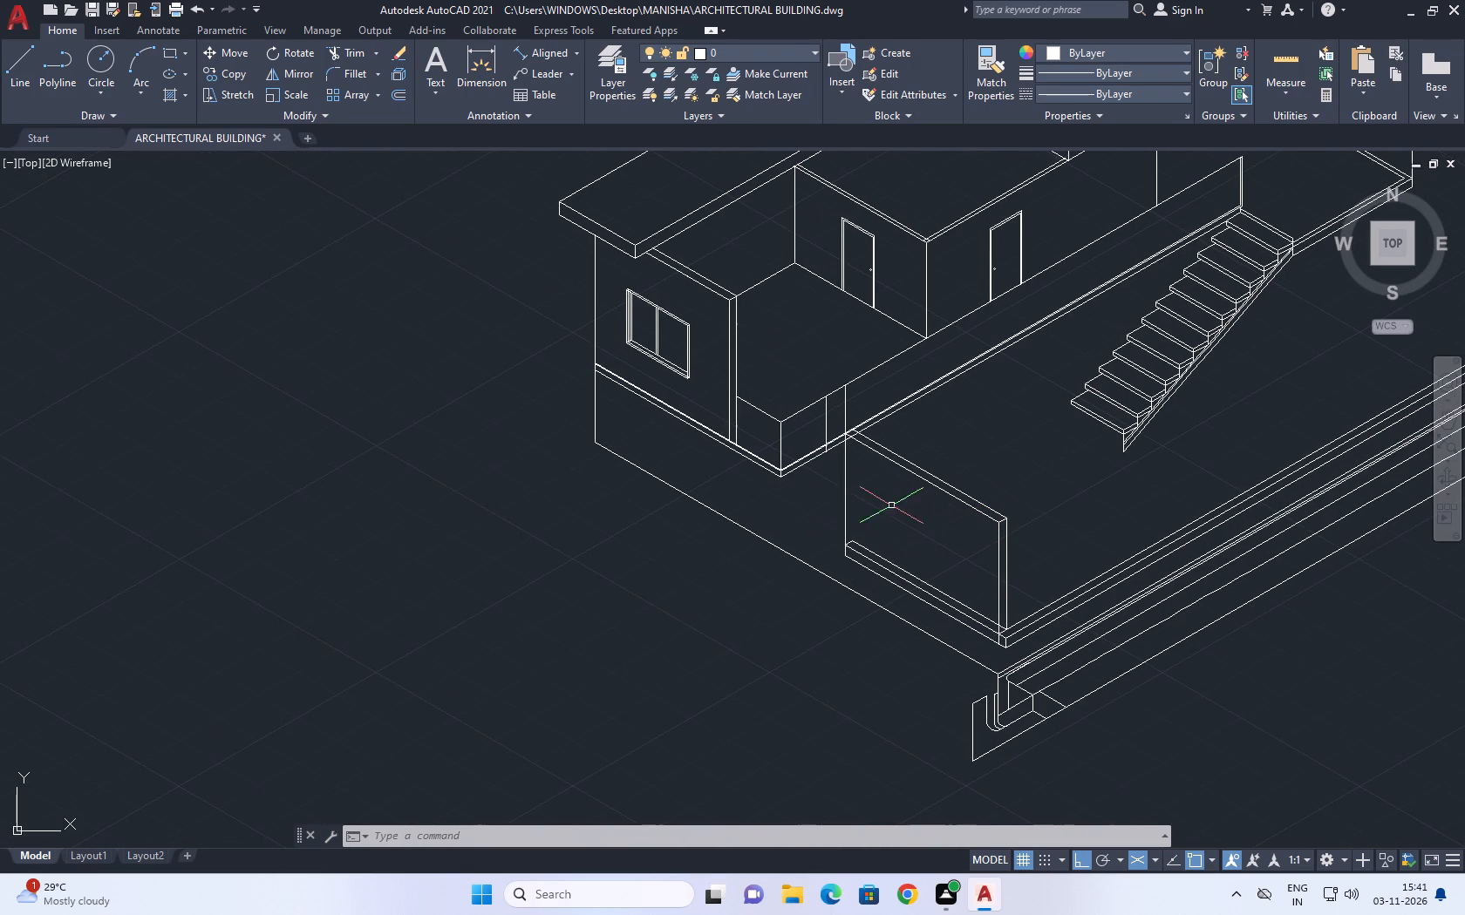
pyautogui.moveTo(892, 505); pyautogui.dragTo(888, 415, button='middle')
pyautogui.scroll(1, 947, 525)
pyautogui.click(969, 512)
pyautogui.rightClick(1124, 403)
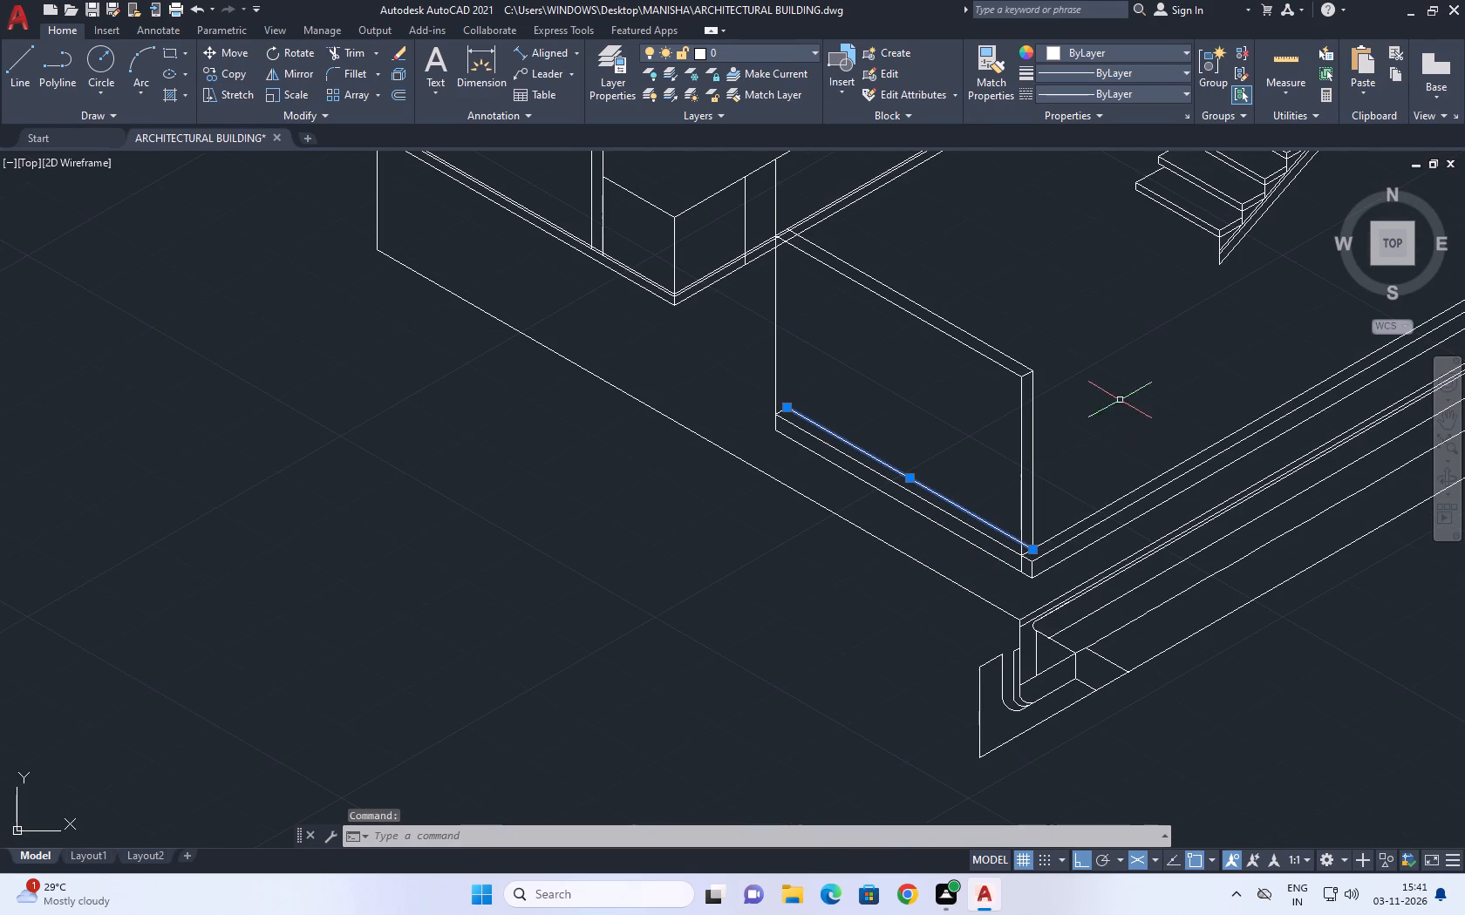
pyautogui.click(1165, 511)
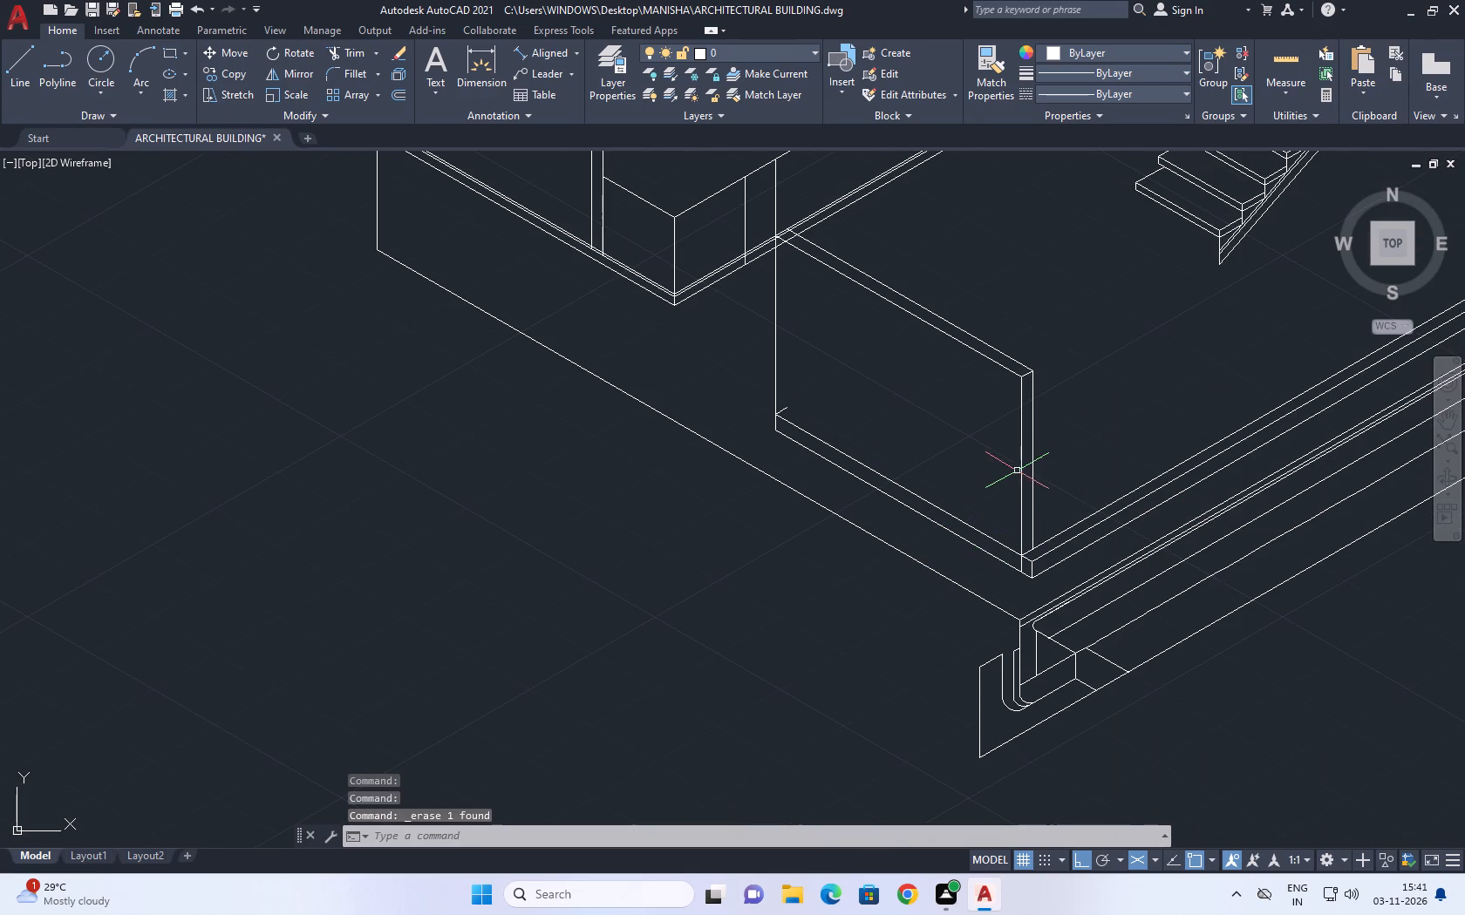
# Erase the short cross line left at the far end of the wall's bottom strip.
pyautogui.moveTo(1036, 526); pyautogui.dragTo(1005, 503, button='middle')
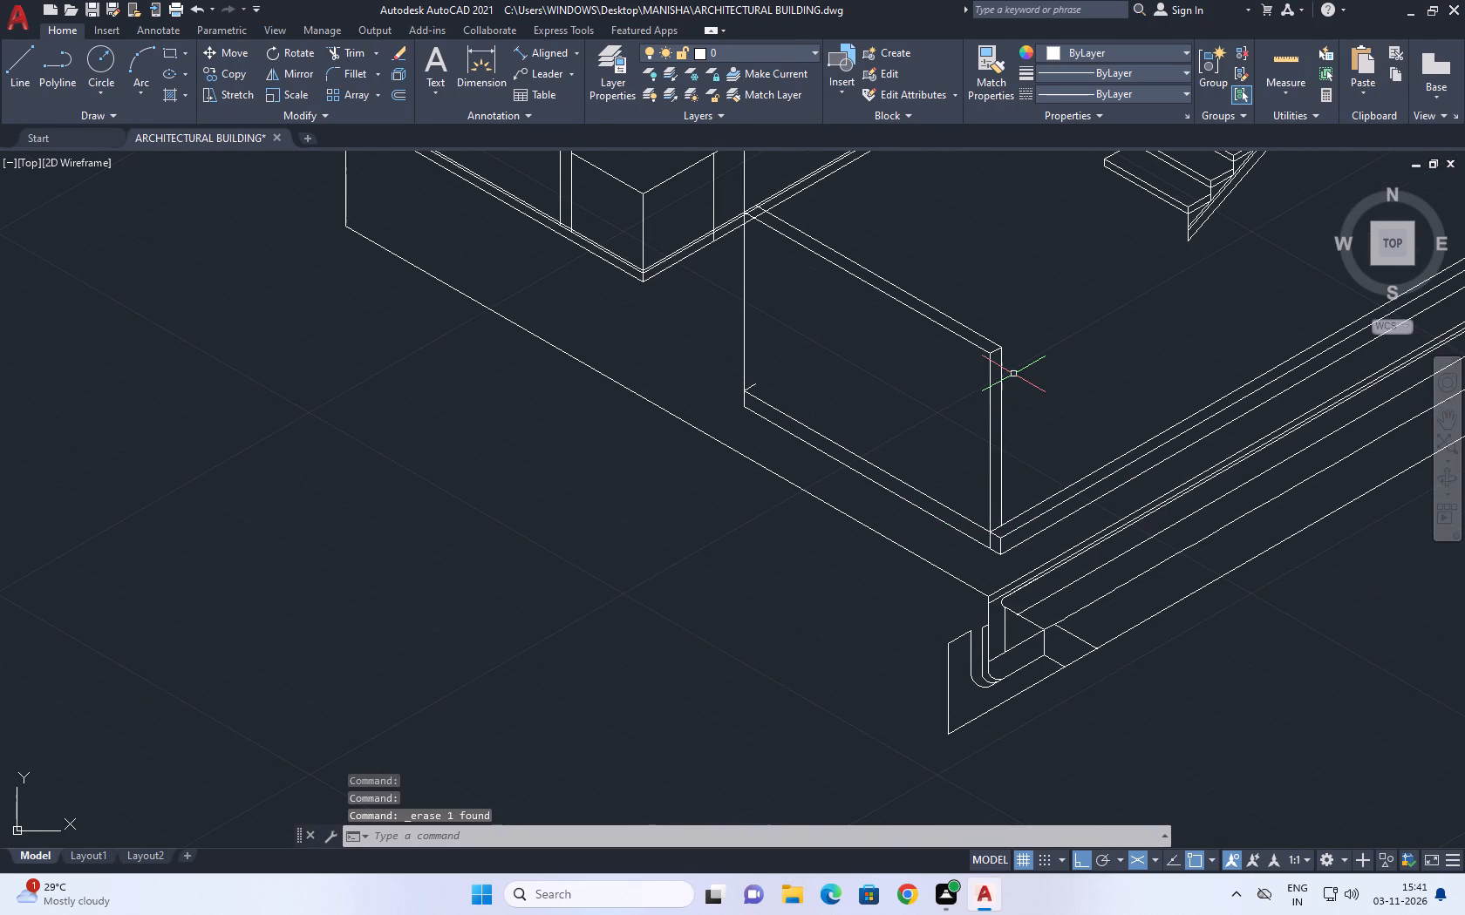
pyautogui.moveTo(1014, 374); pyautogui.dragTo(1020, 403, button='middle')
pyautogui.scroll(2, 780, 425)
pyautogui.click(654, 366)
pyautogui.click(766, 444)
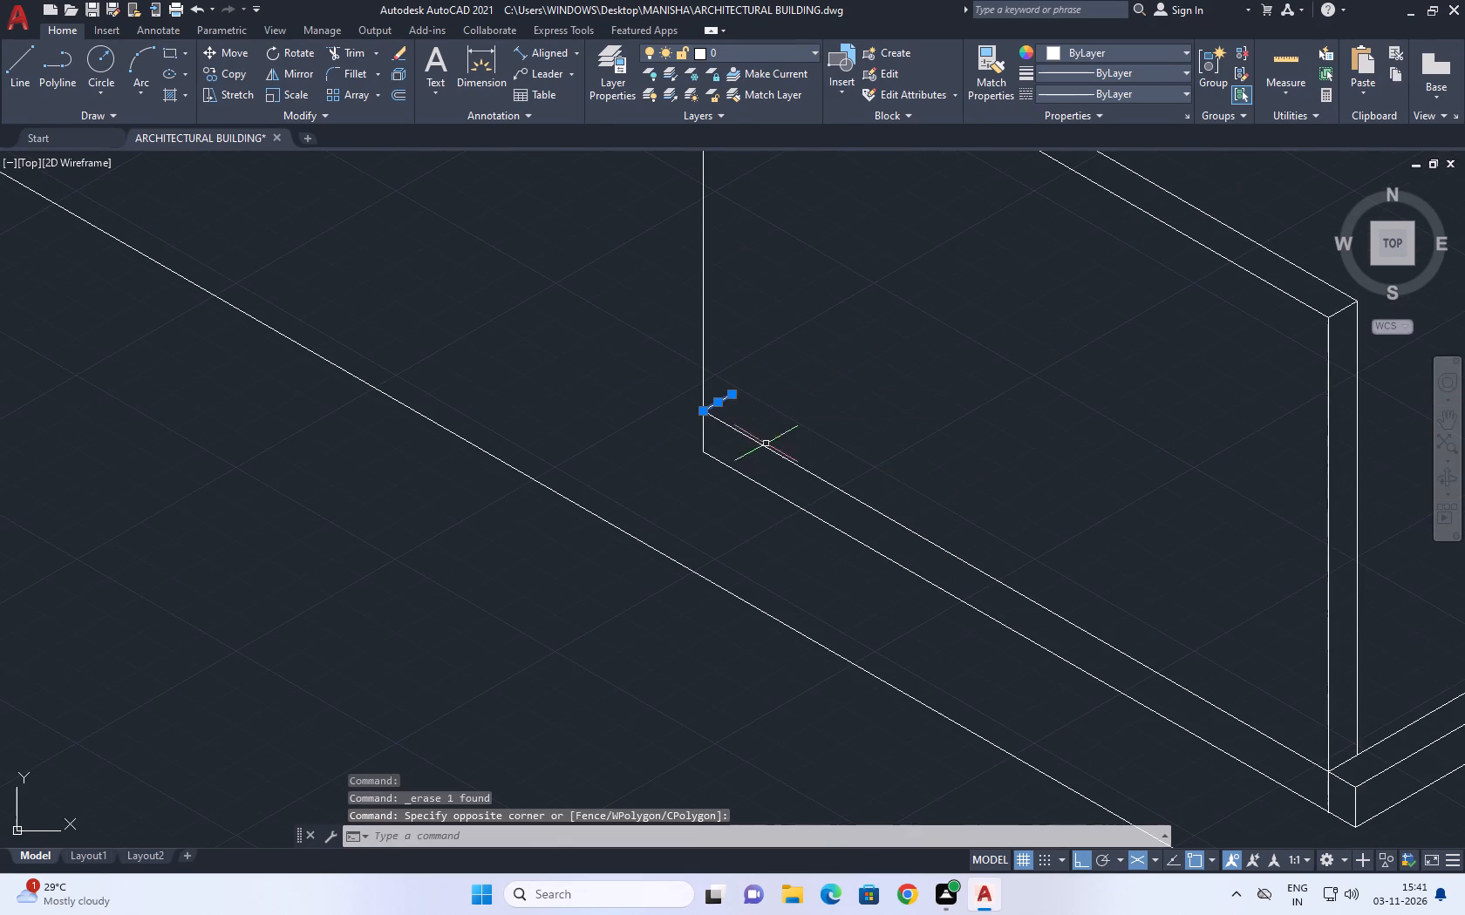
pyautogui.rightClick(789, 369)
pyautogui.click(877, 472)
# Trim the wall's far vertical line above and within the low wall's base band, so it starts at the band's lower edge.
pyautogui.scroll(-8, 870, 486)
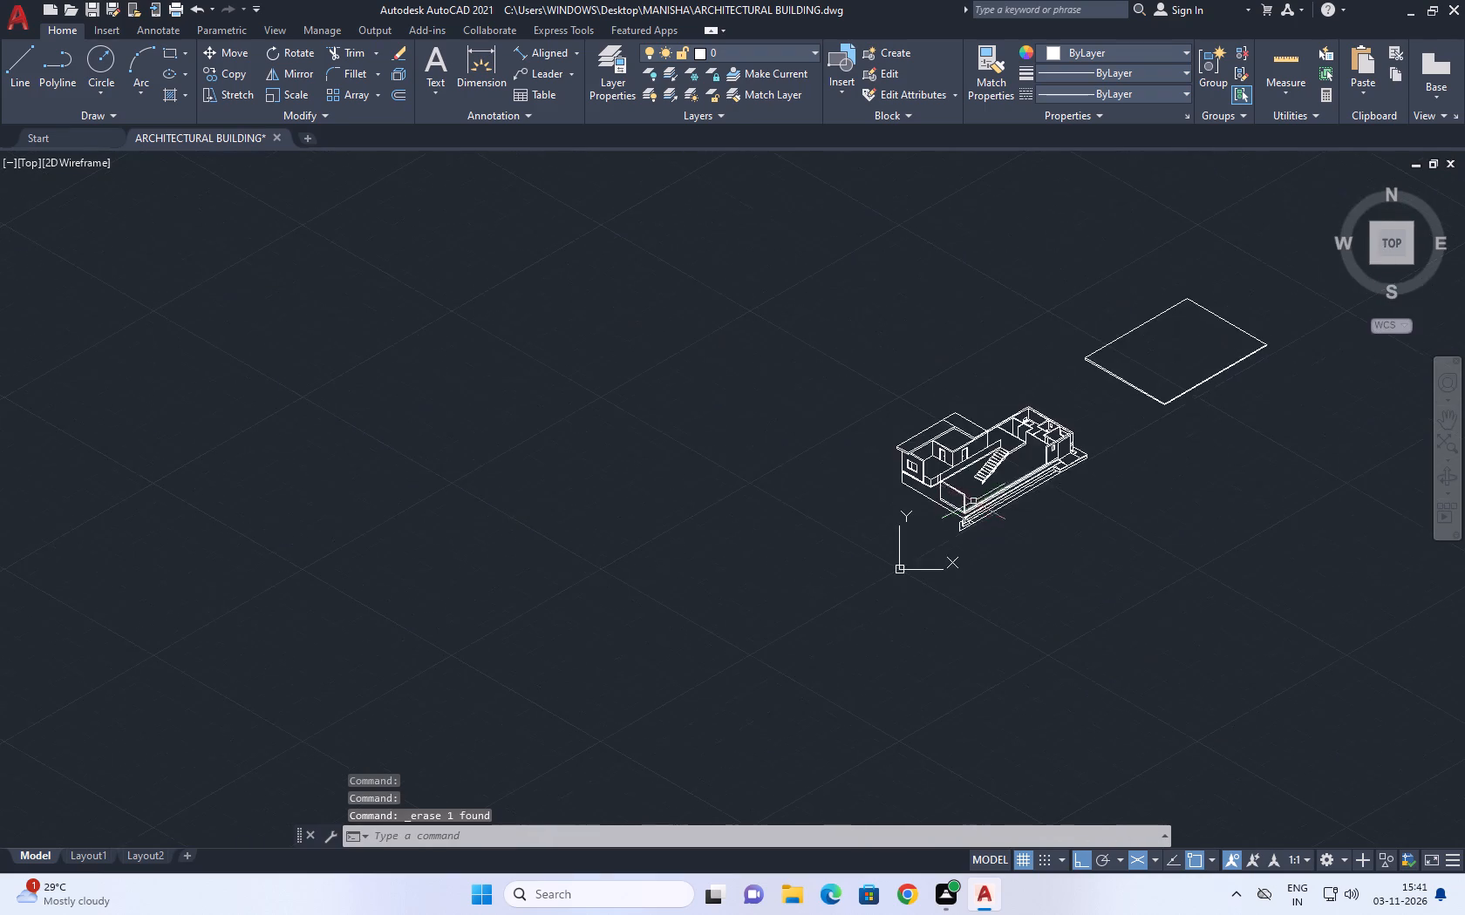
pyautogui.scroll(5, 962, 489)
pyautogui.moveTo(965, 473); pyautogui.dragTo(938, 438, button='middle')
pyautogui.scroll(3, 802, 479)
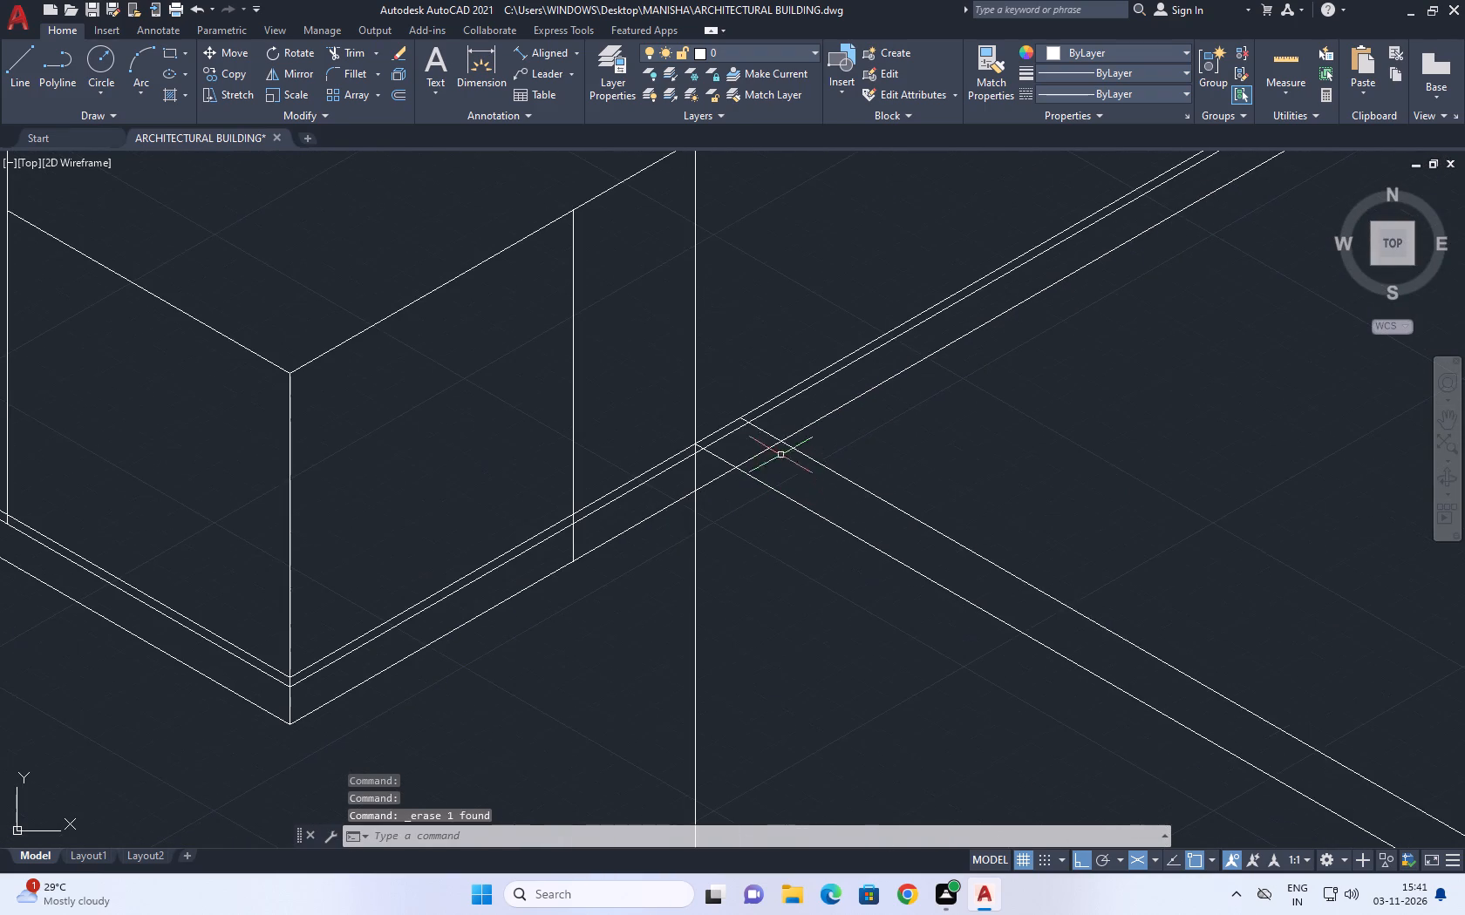
pyautogui.click(344, 48)
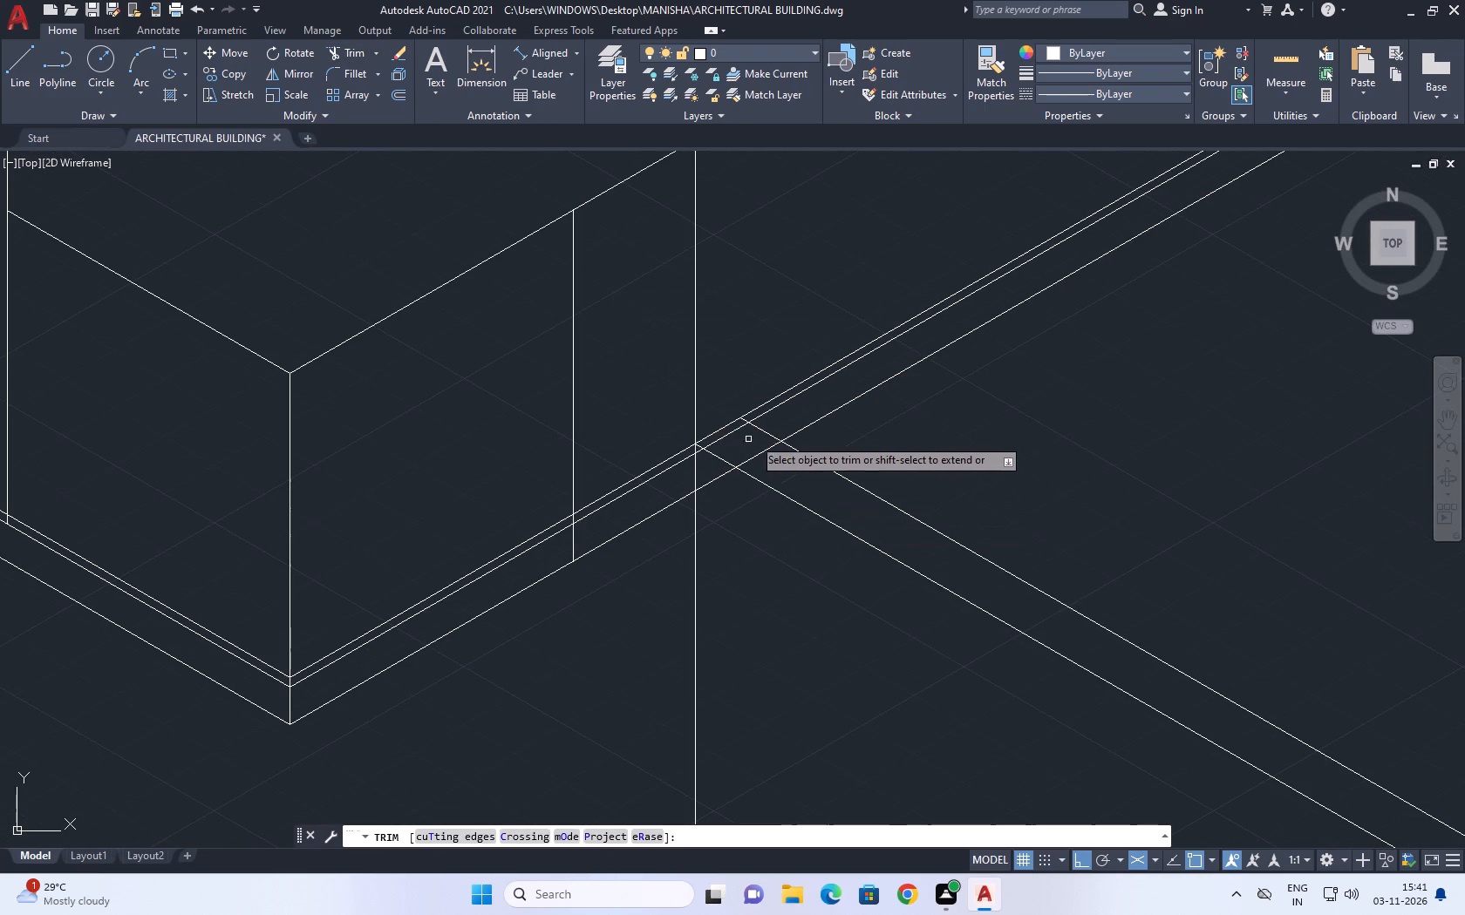
pyautogui.moveTo(813, 415); pyautogui.dragTo(767, 475, button='middle')
pyautogui.scroll(-2, 747, 488)
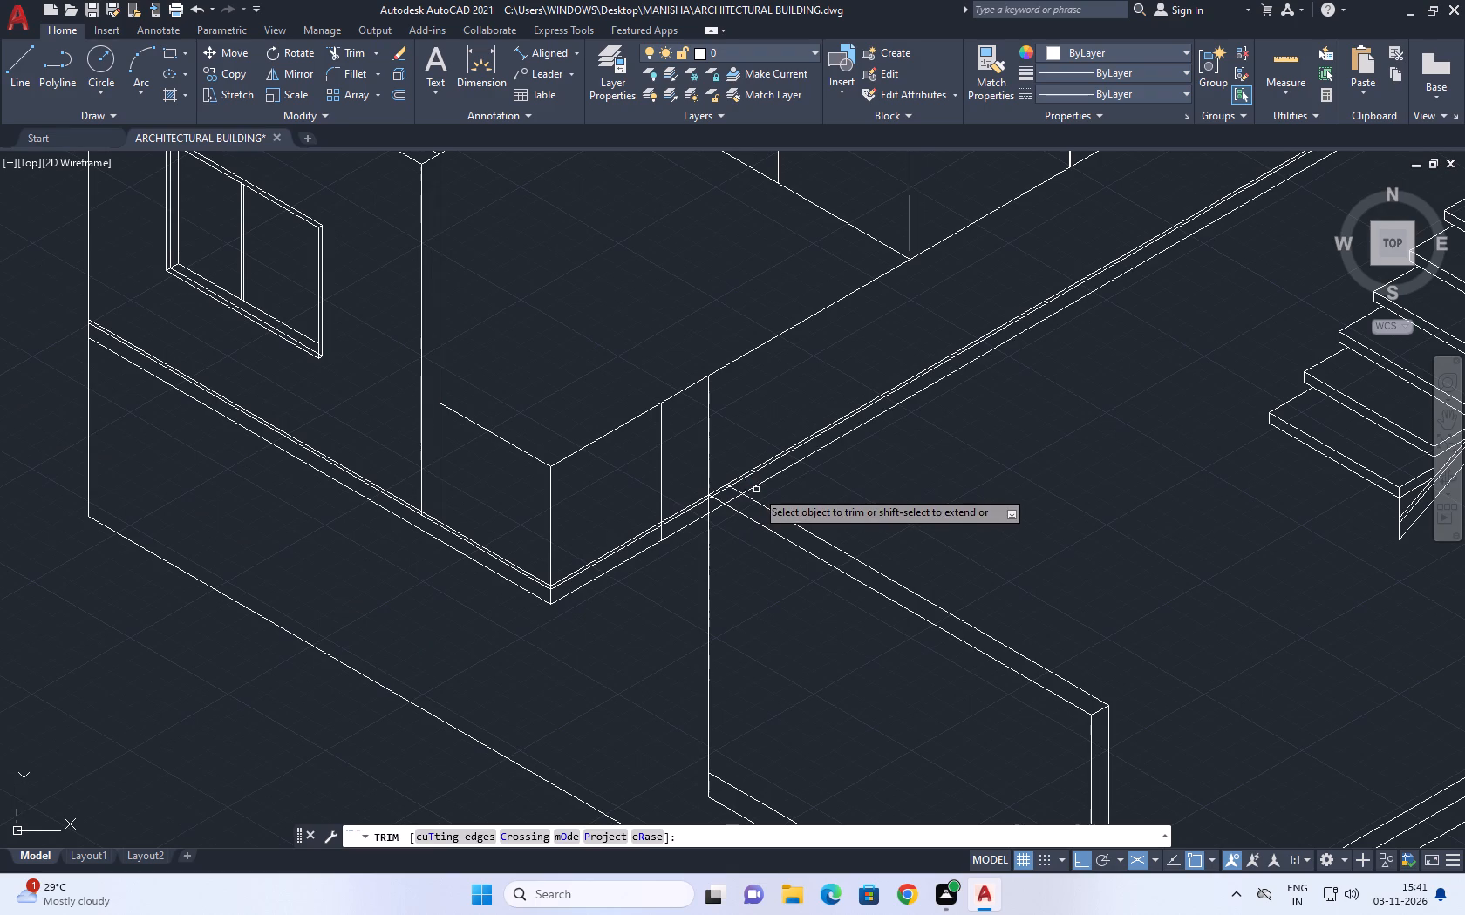
pyautogui.click(671, 449)
pyautogui.click(714, 440)
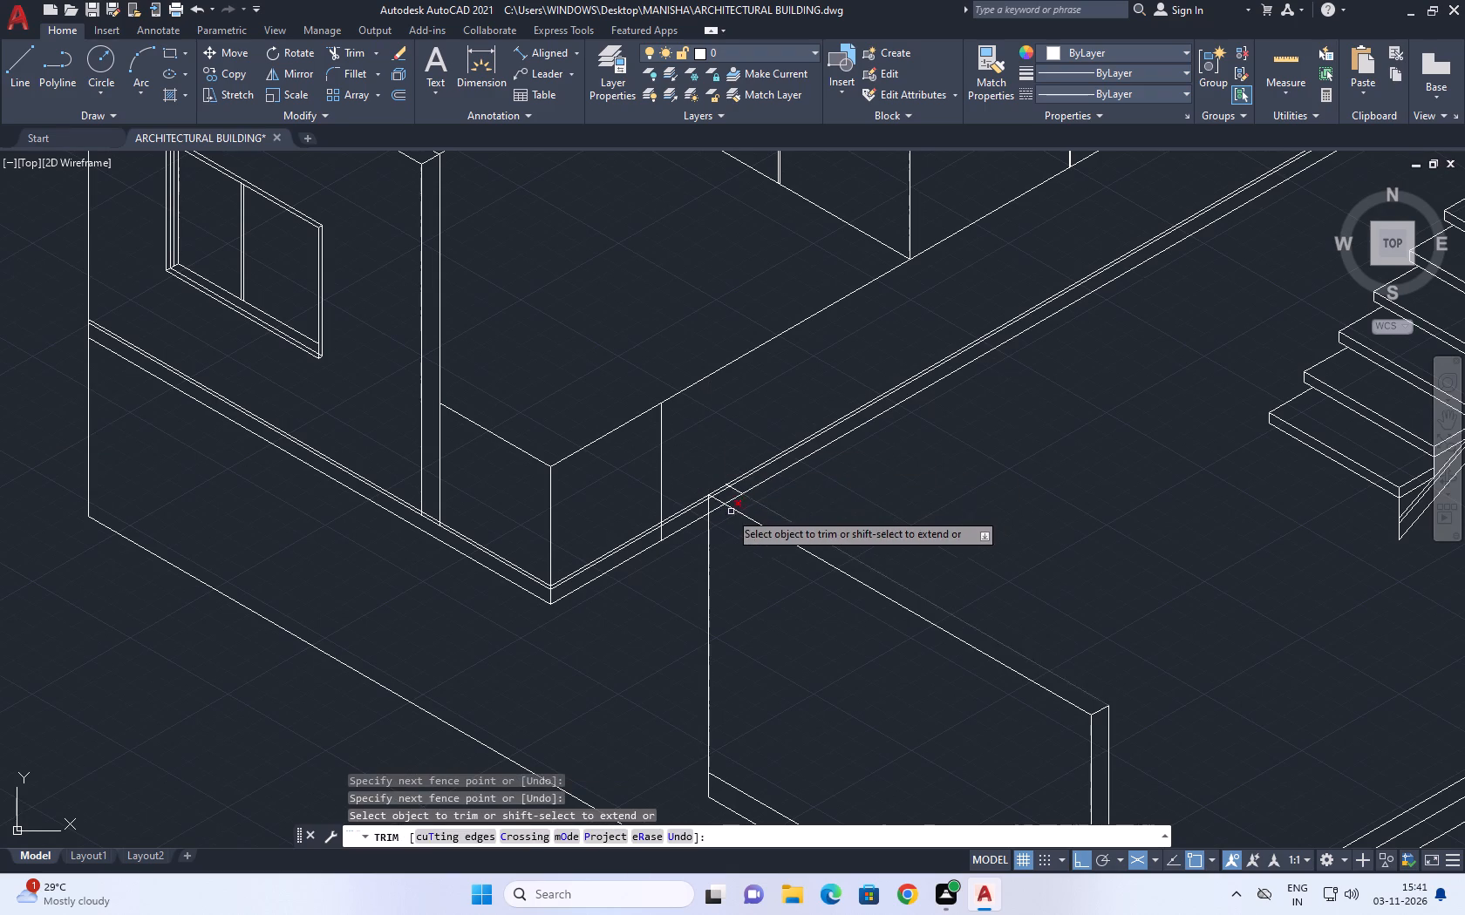
pyautogui.scroll(2, 717, 515)
pyautogui.click(701, 493)
pyautogui.click(678, 503)
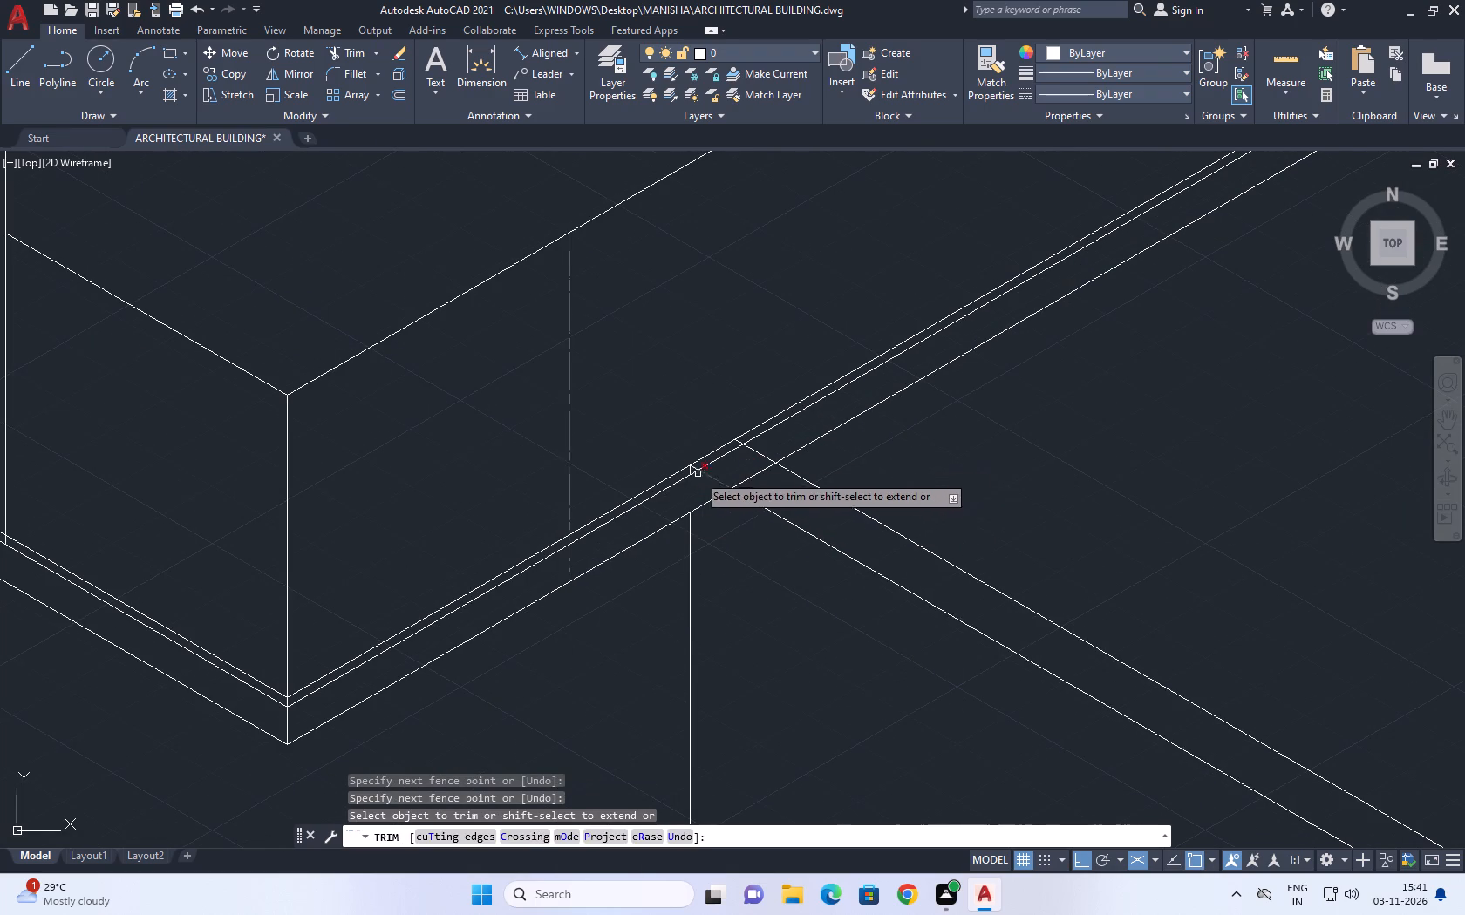
pyautogui.scroll(3, 696, 475)
pyautogui.click(672, 452)
pyautogui.click(635, 463)
pyautogui.scroll(-2, 784, 435)
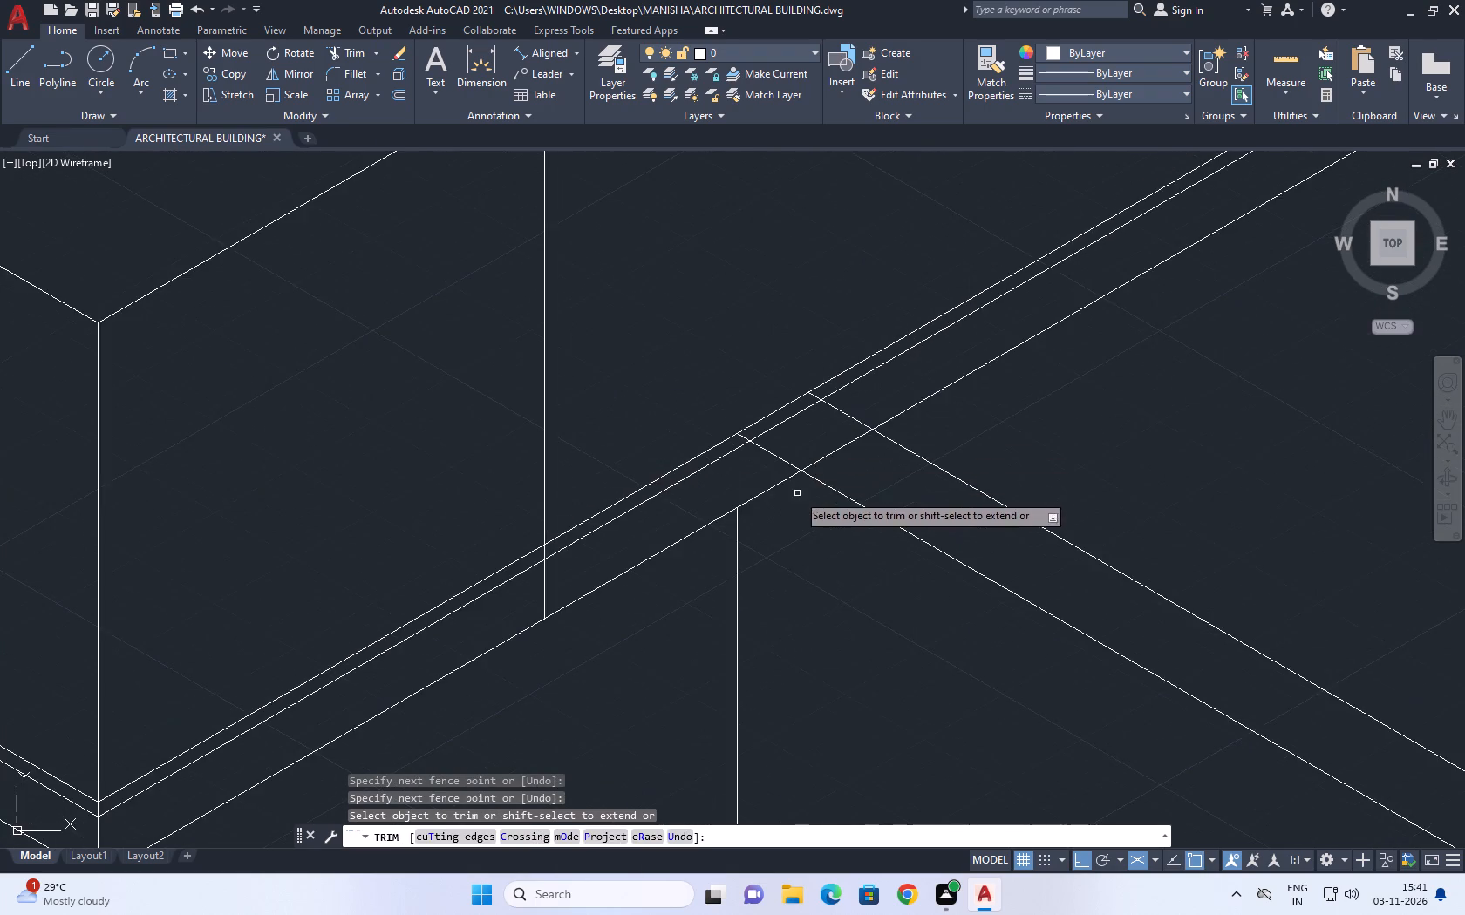
pyautogui.moveTo(794, 496); pyautogui.dragTo(768, 403, button='middle')
pyautogui.scroll(-3, 792, 390)
pyautogui.moveTo(947, 380); pyautogui.dragTo(889, 307, button='middle')
pyautogui.scroll(-1, 894, 308)
pyautogui.middleClick(1019, 342)
pyautogui.scroll(-1, 1016, 341)
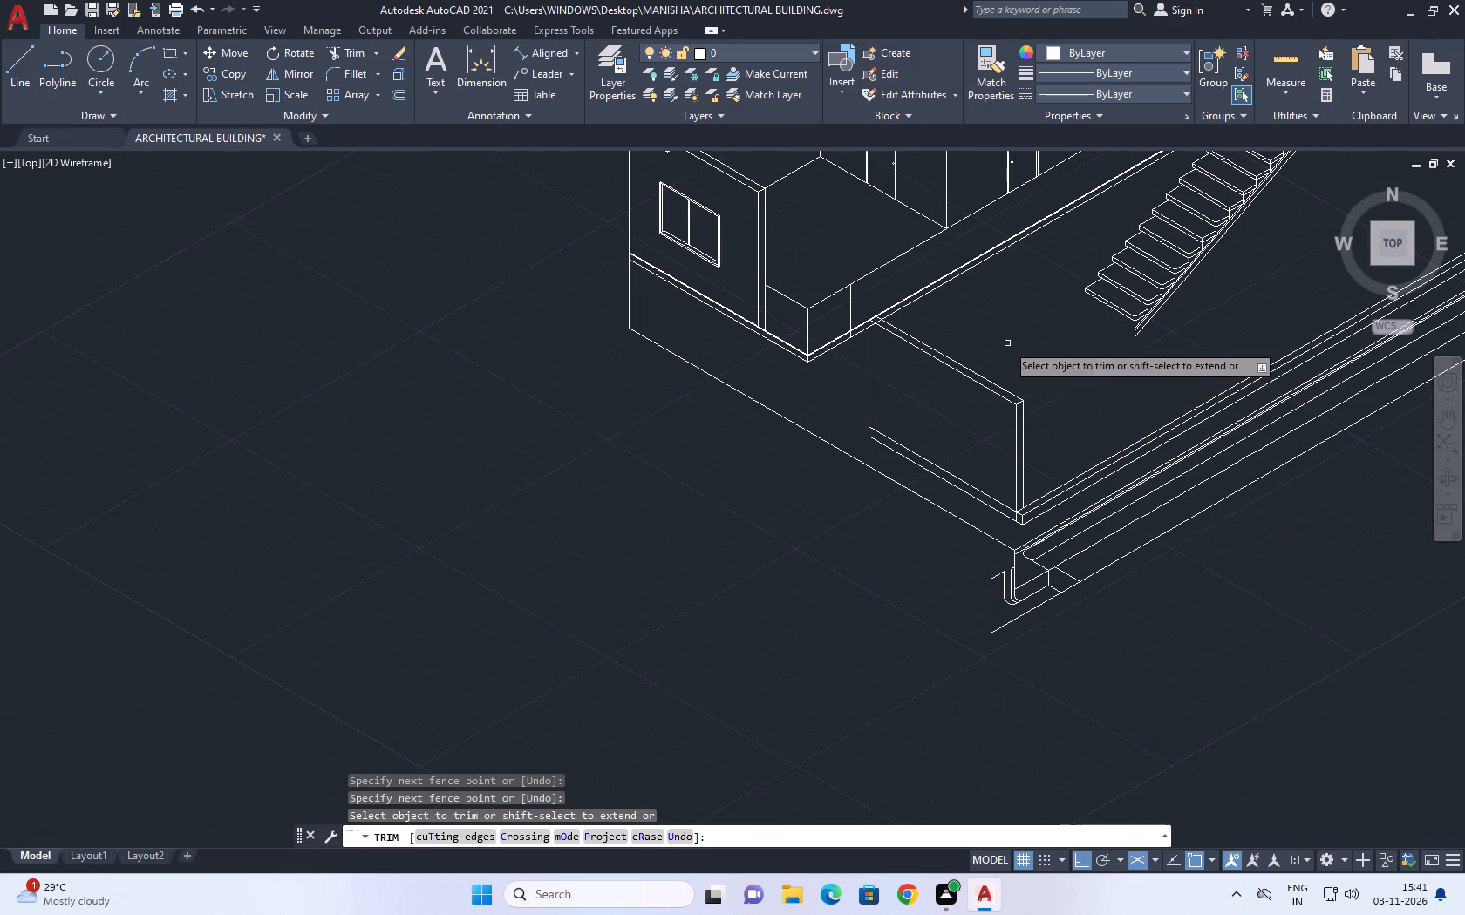
pyautogui.moveTo(954, 353); pyautogui.dragTo(909, 384, button='middle')
pyautogui.scroll(-1, 899, 386)
pyautogui.rightClick(922, 354)
pyautogui.click(971, 386)
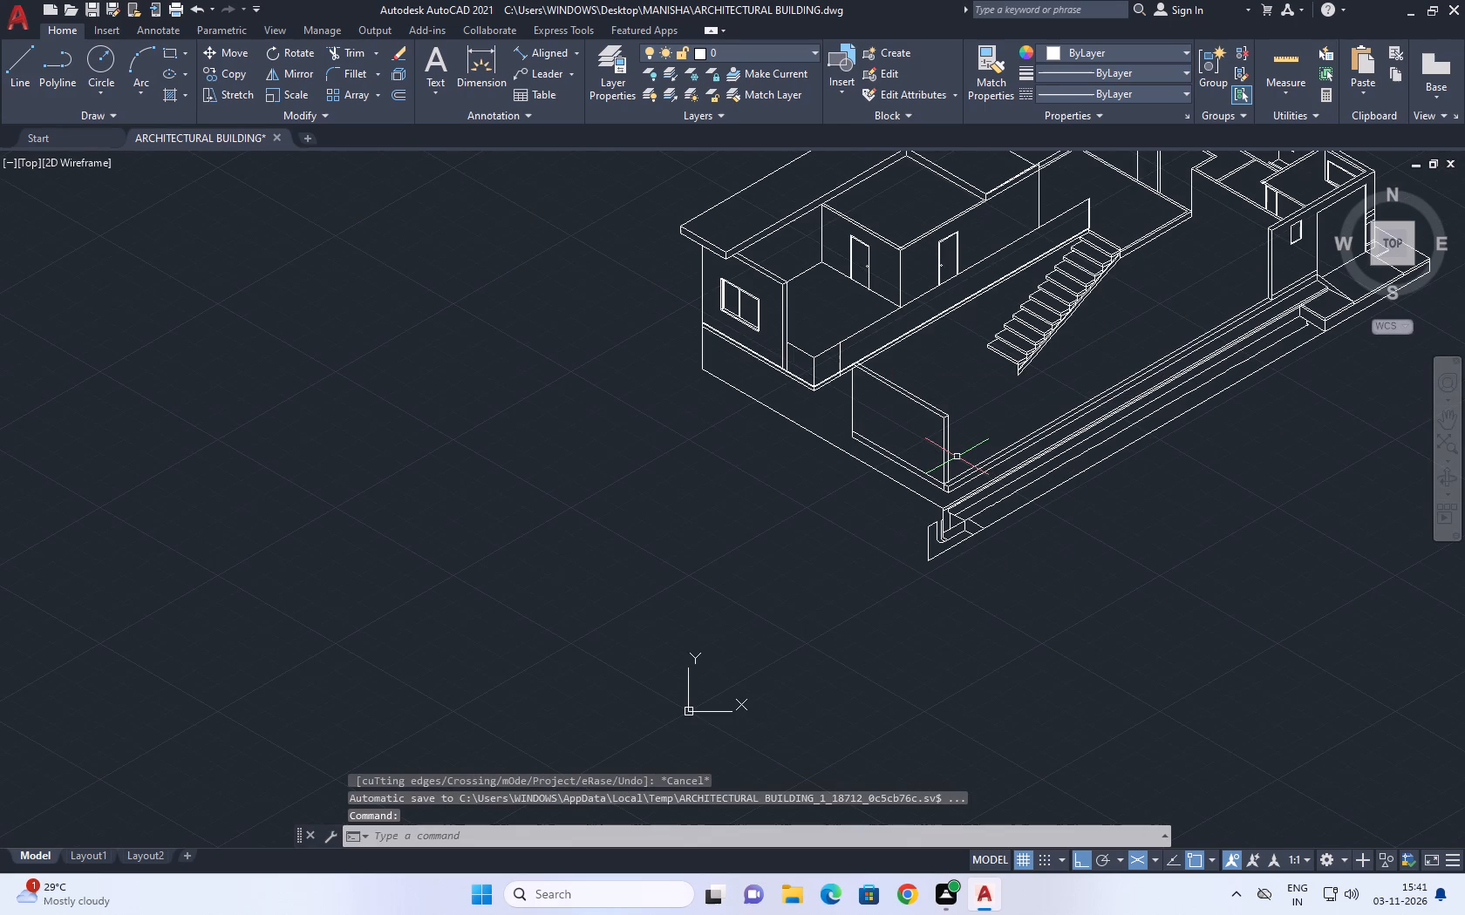
# Draw a vertical line from the low wall base band's bottom front corner down past the long ground edge line.
pyautogui.scroll(3, 943, 463)
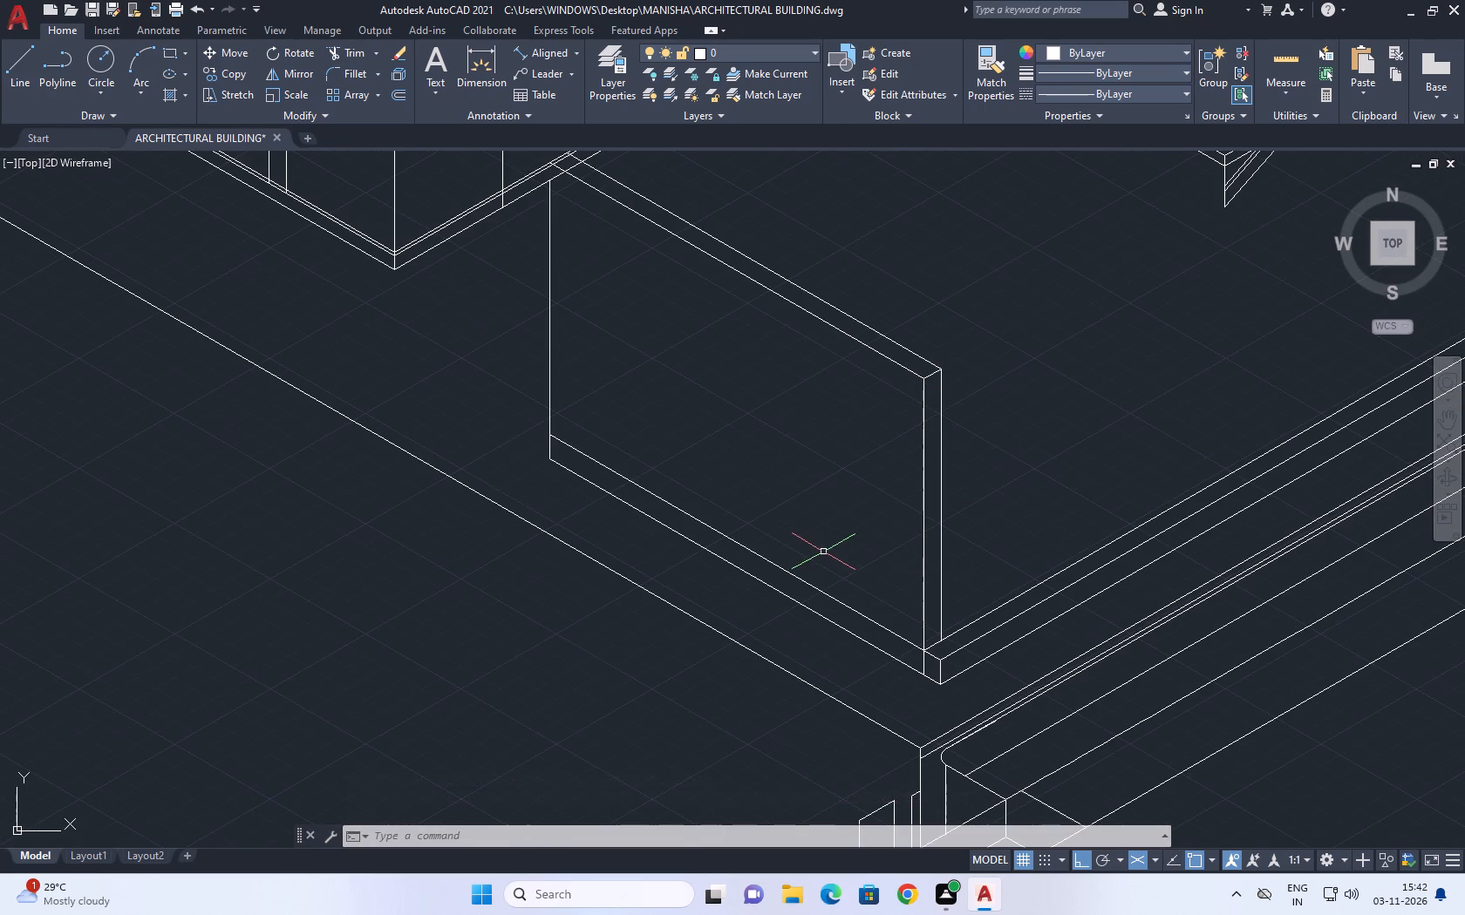
pyautogui.scroll(-1, 1007, 537)
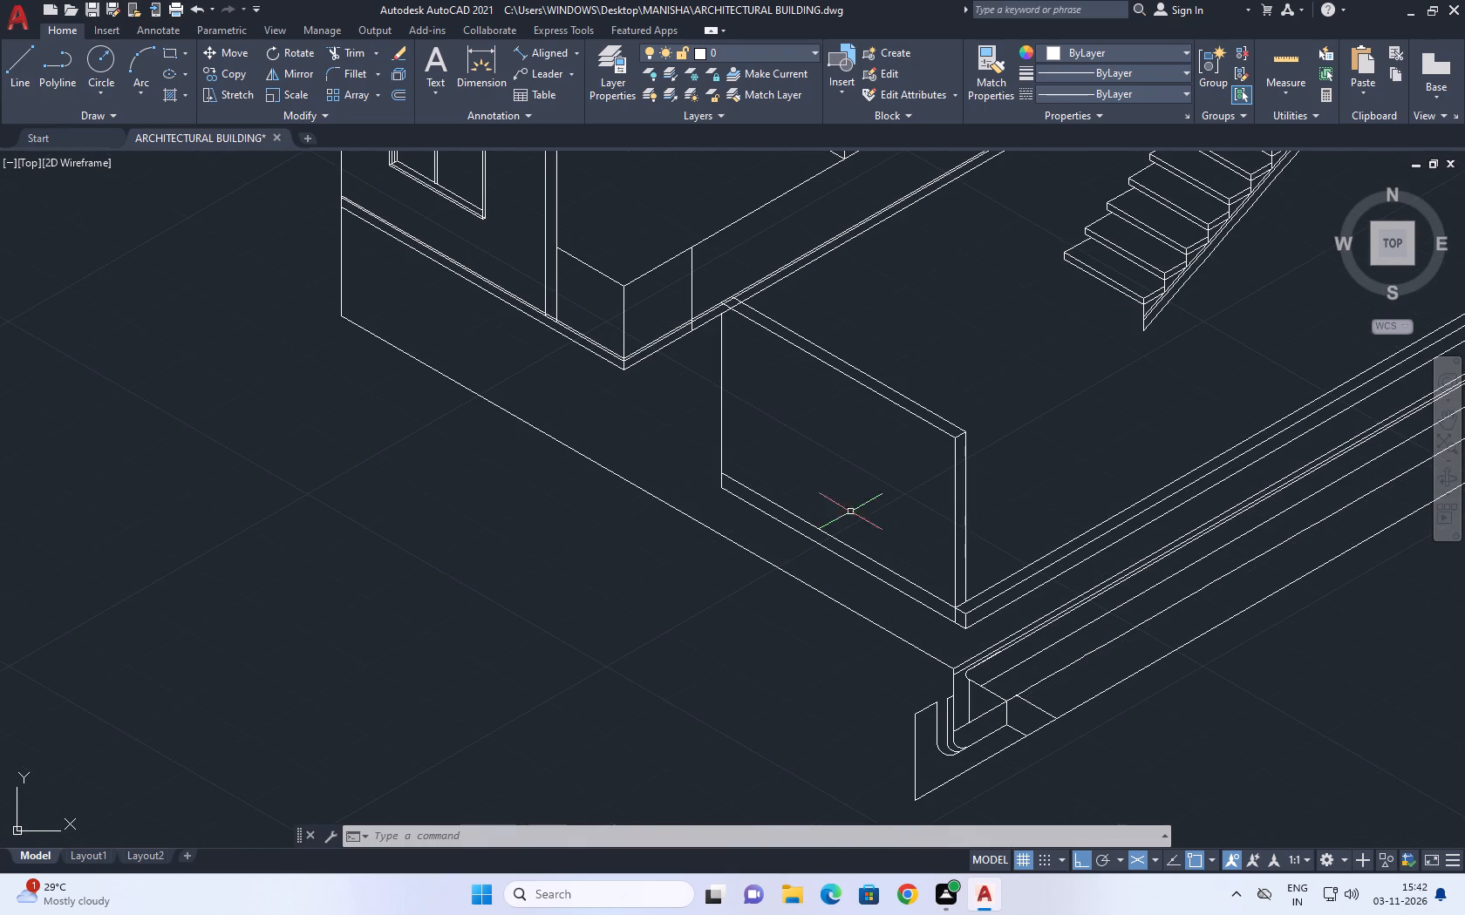
pyautogui.moveTo(713, 455); pyautogui.dragTo(727, 461, button='middle')
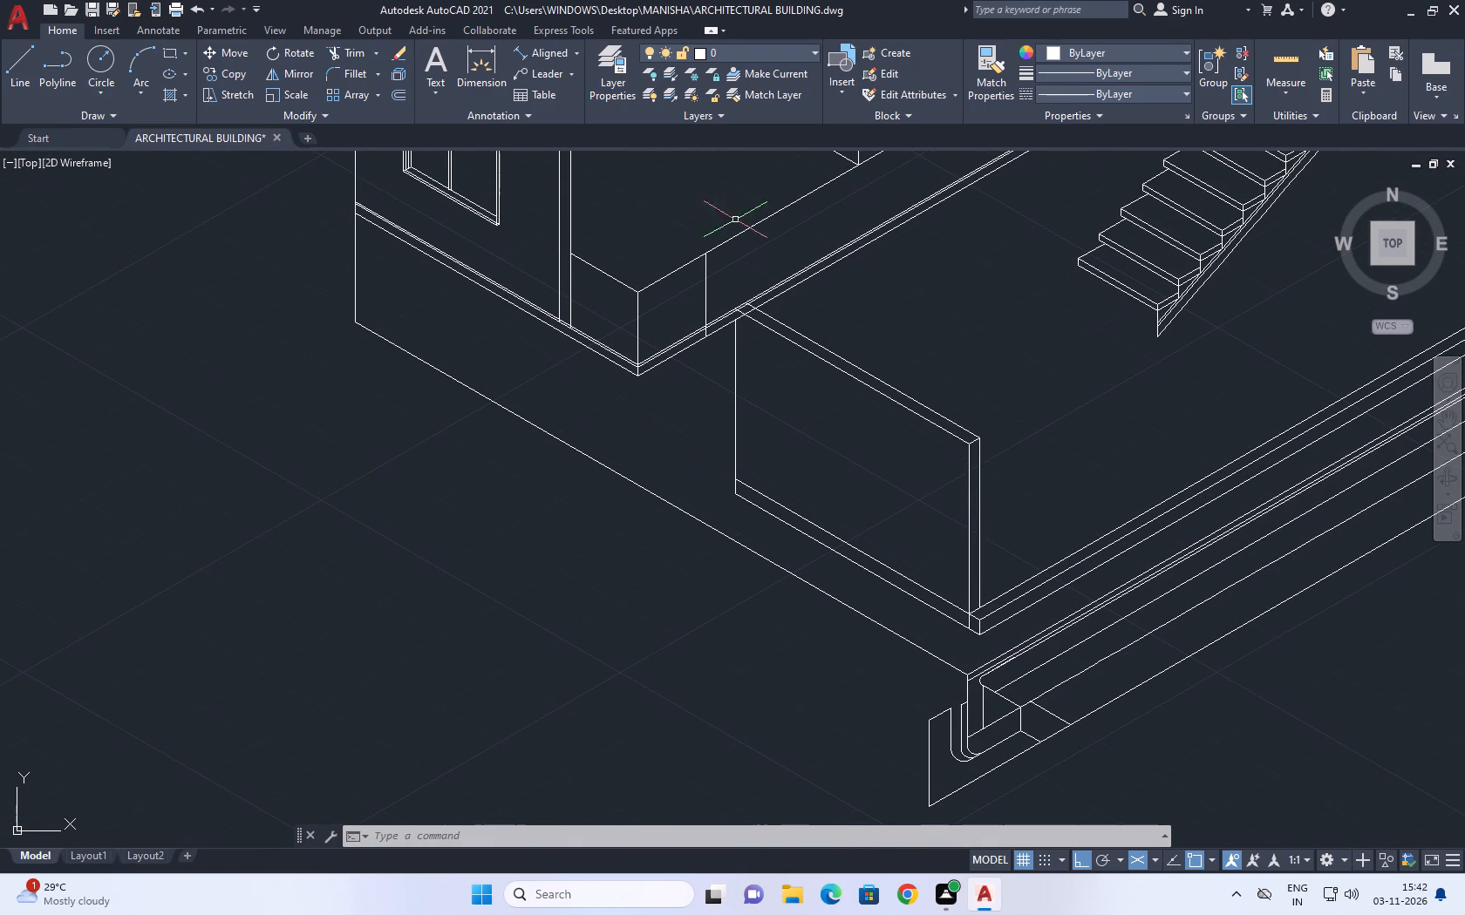
pyautogui.click(6, 77)
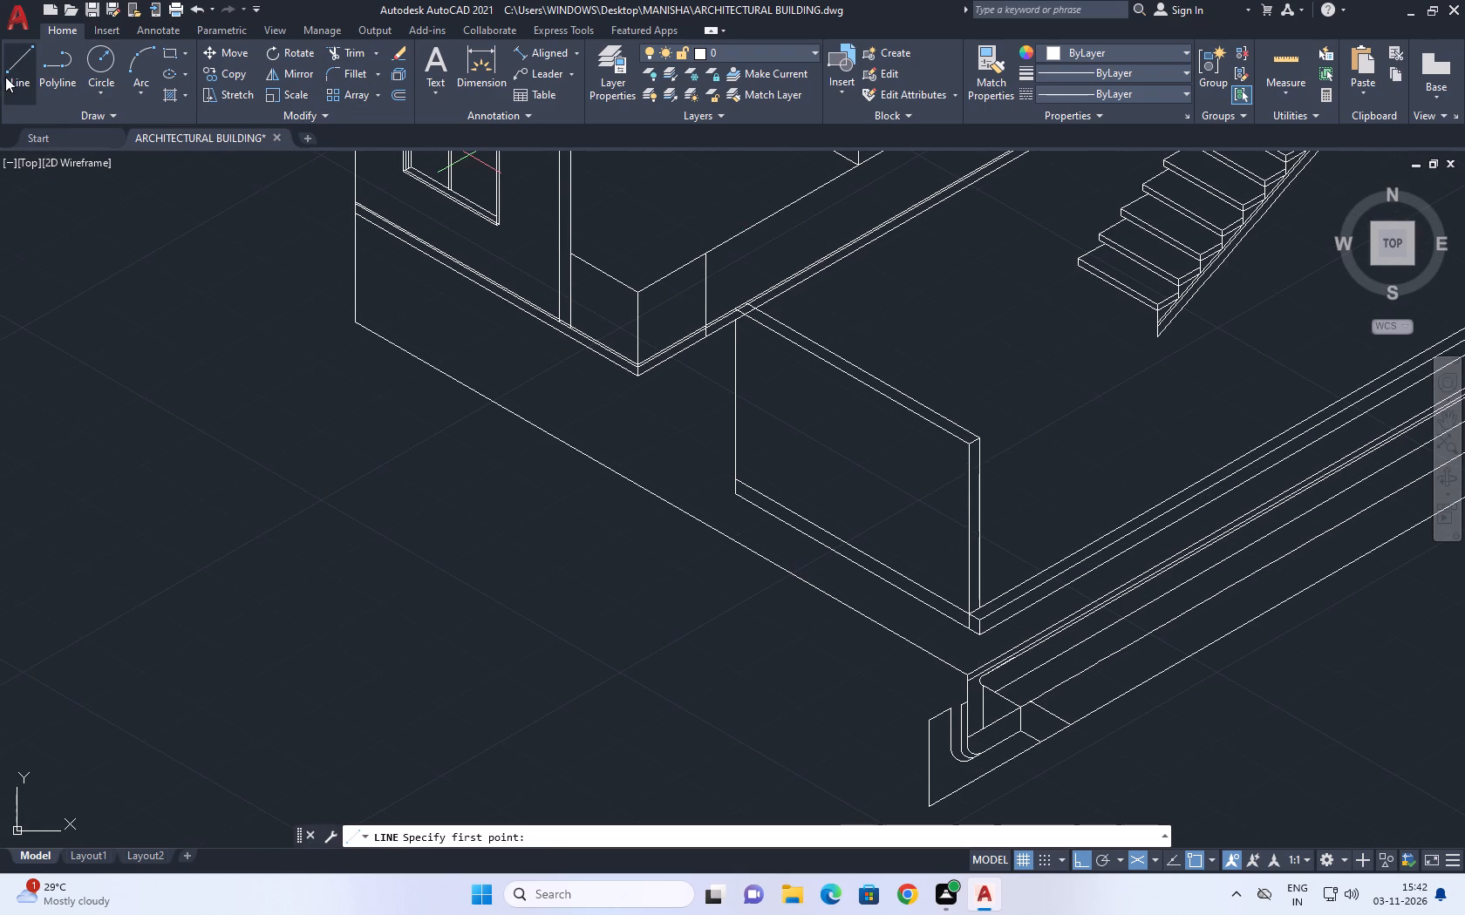
pyautogui.click(635, 376)
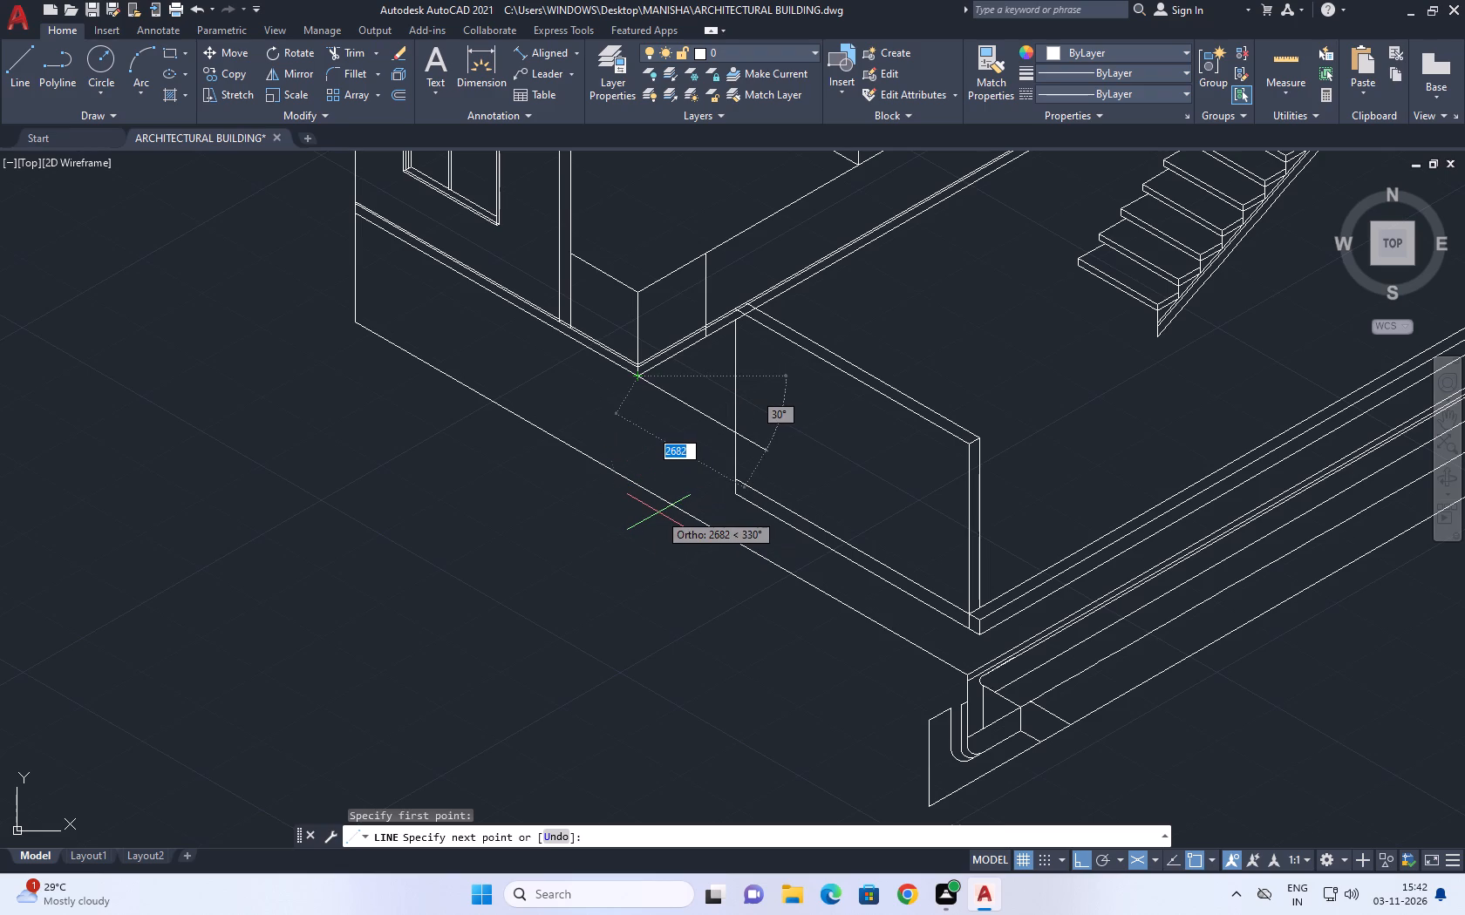
pyautogui.press('F5')
pyautogui.scroll(2, 629, 498)
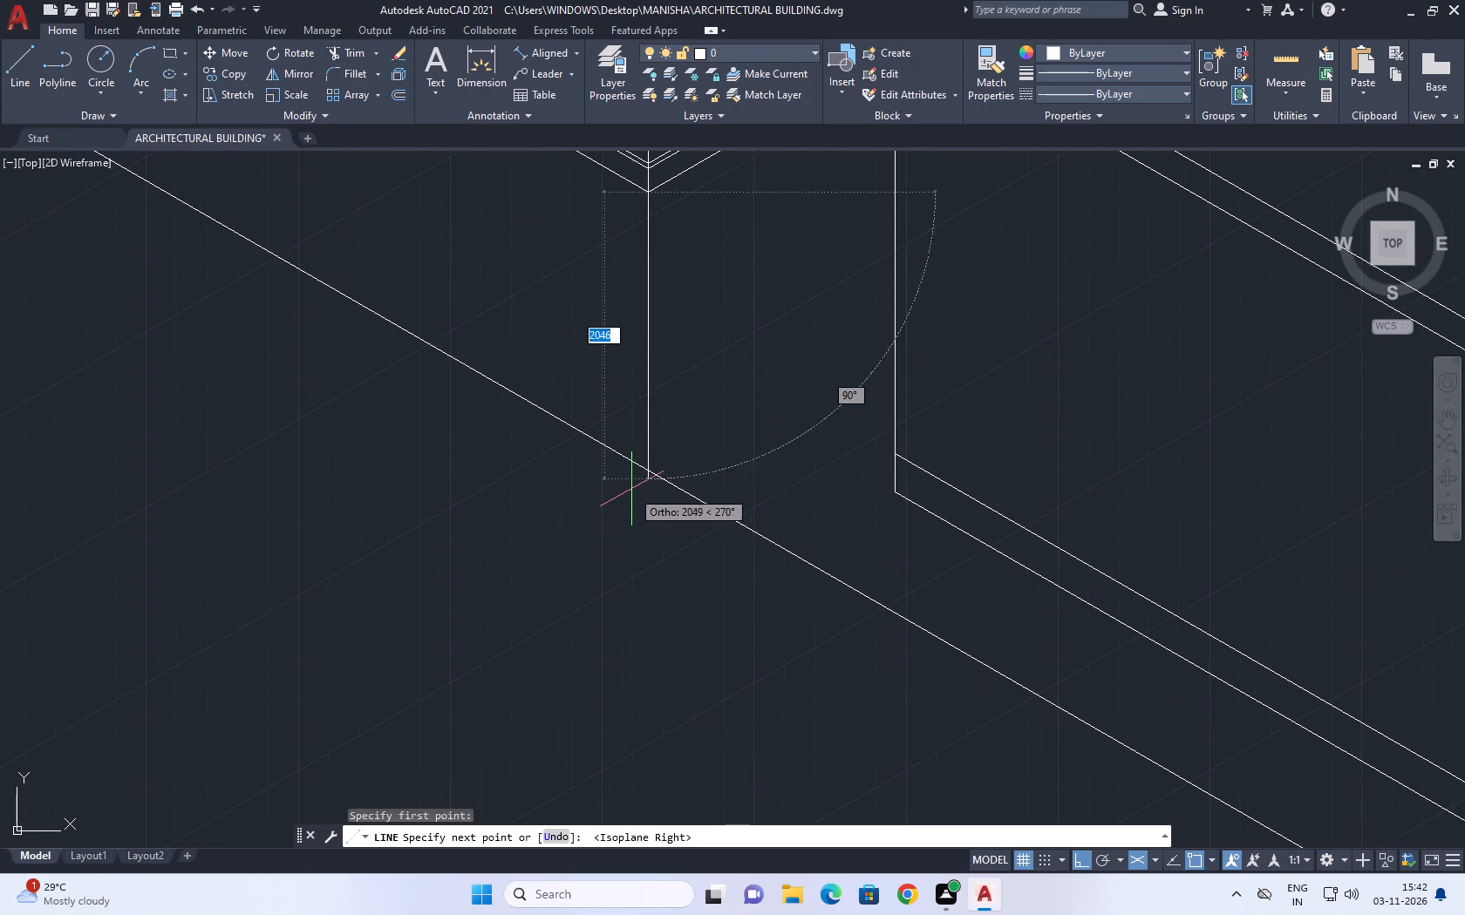
pyautogui.click(648, 477)
pyautogui.hotkey('ctrl', 'z')
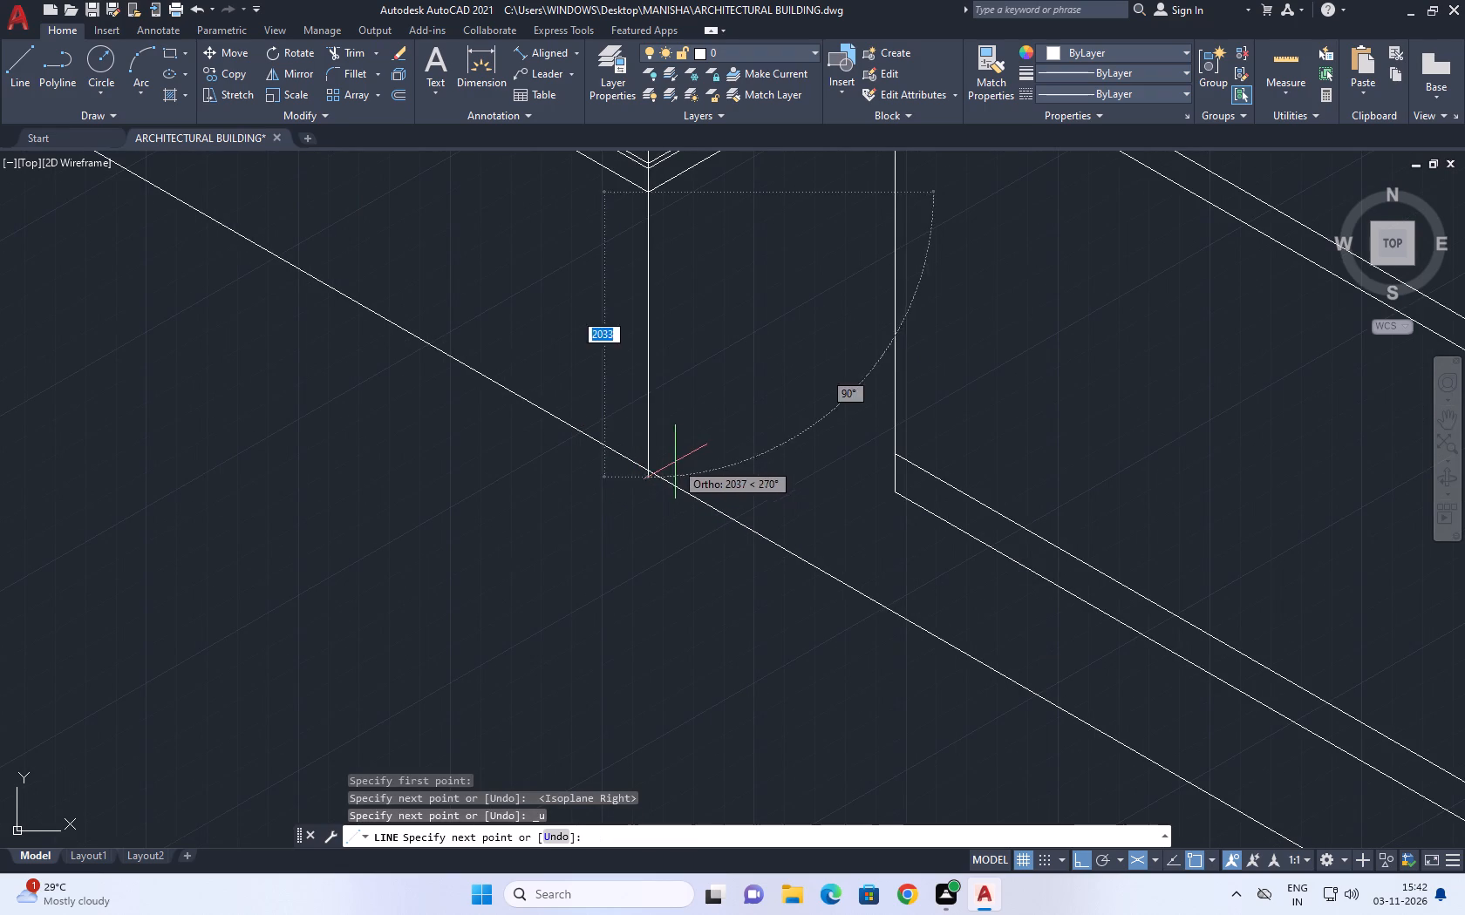
pyautogui.click(644, 549)
pyautogui.press('Escape')
pyautogui.middleClick(765, 441)
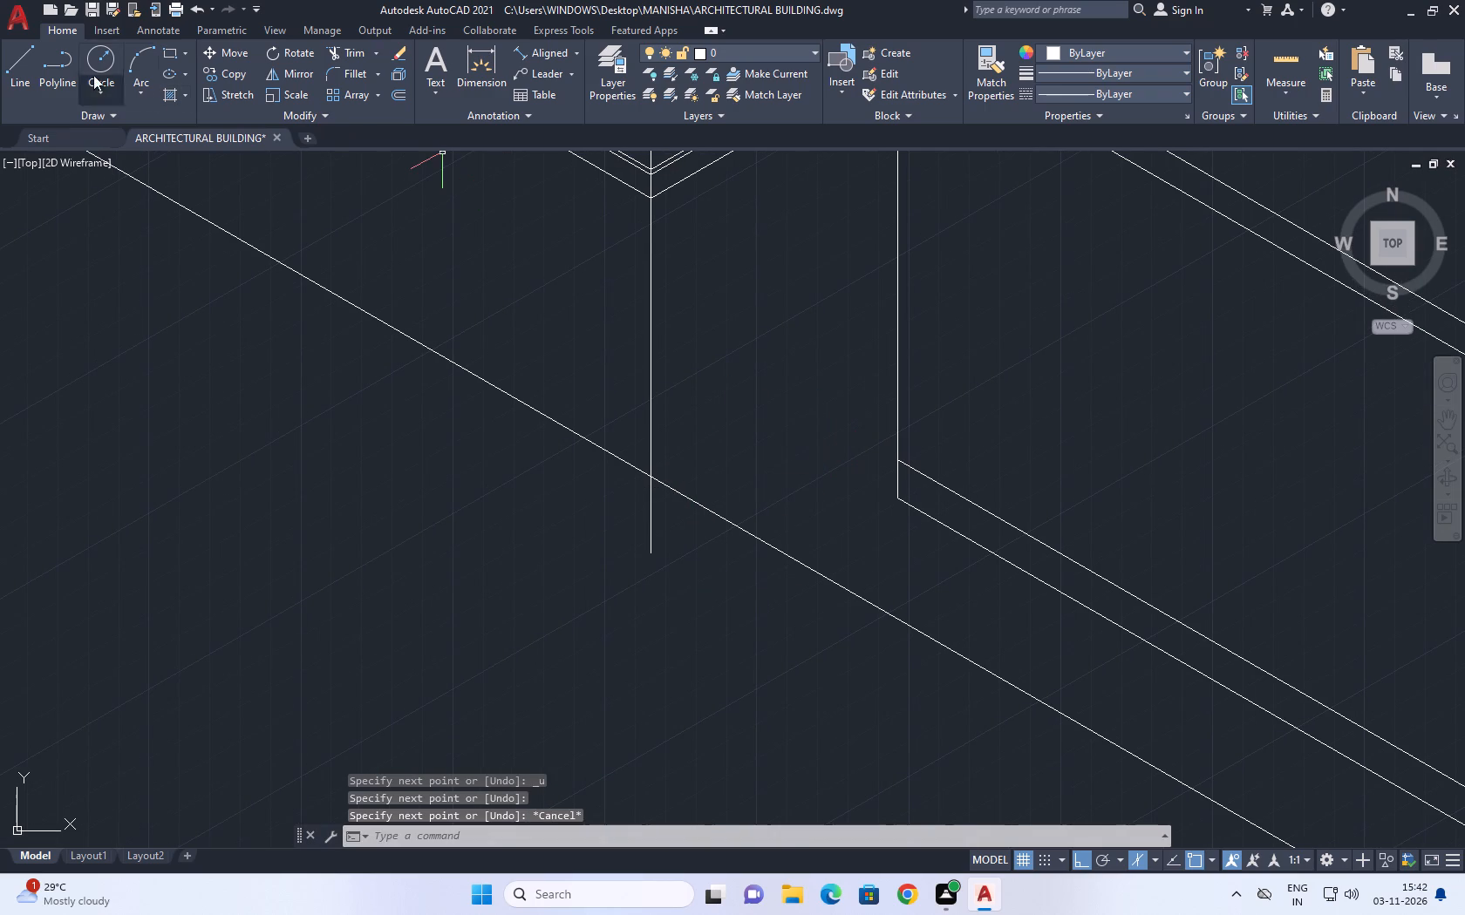
# Draw an isometric line from the thick wall's far bottom corner, parallel to the base band, to directly below the new vertical line.
pyautogui.click(31, 51)
pyautogui.click(902, 499)
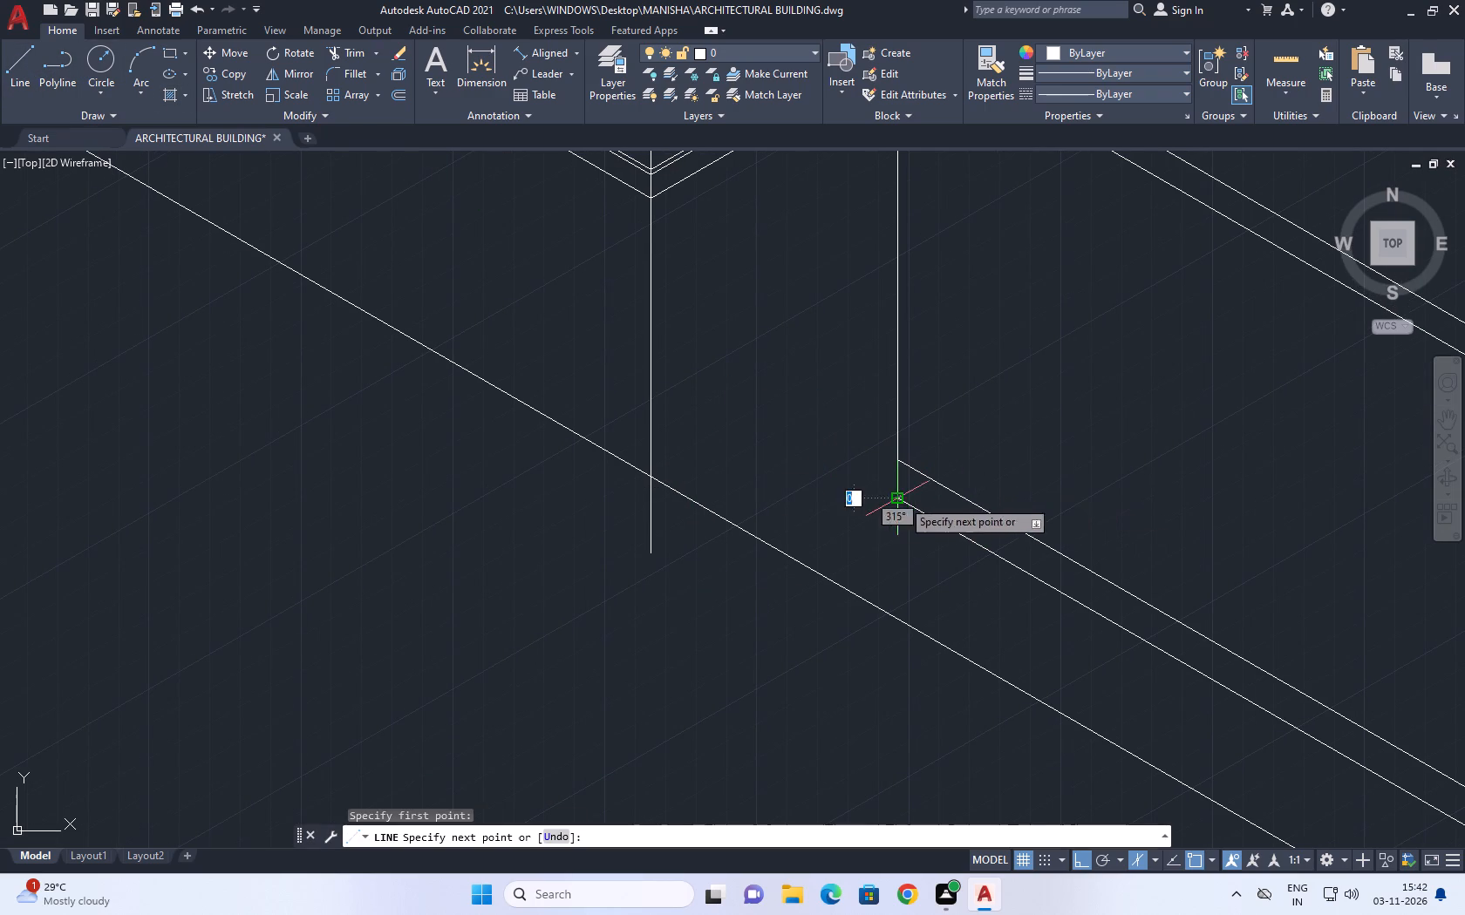
pyautogui.click(651, 618)
pyautogui.scroll(-4, 753, 538)
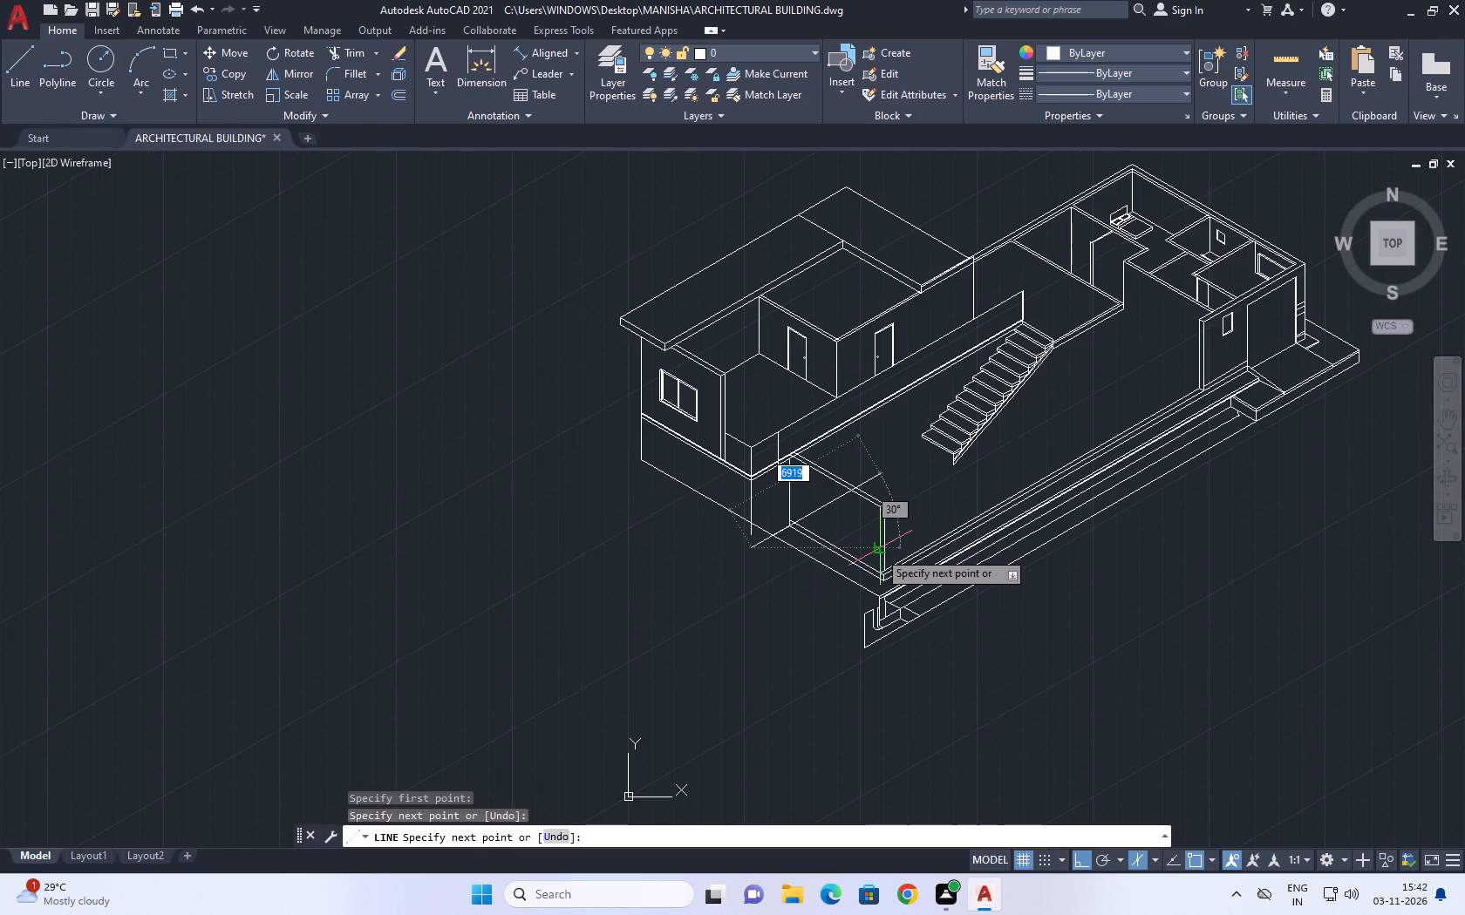
pyautogui.scroll(1, 770, 512)
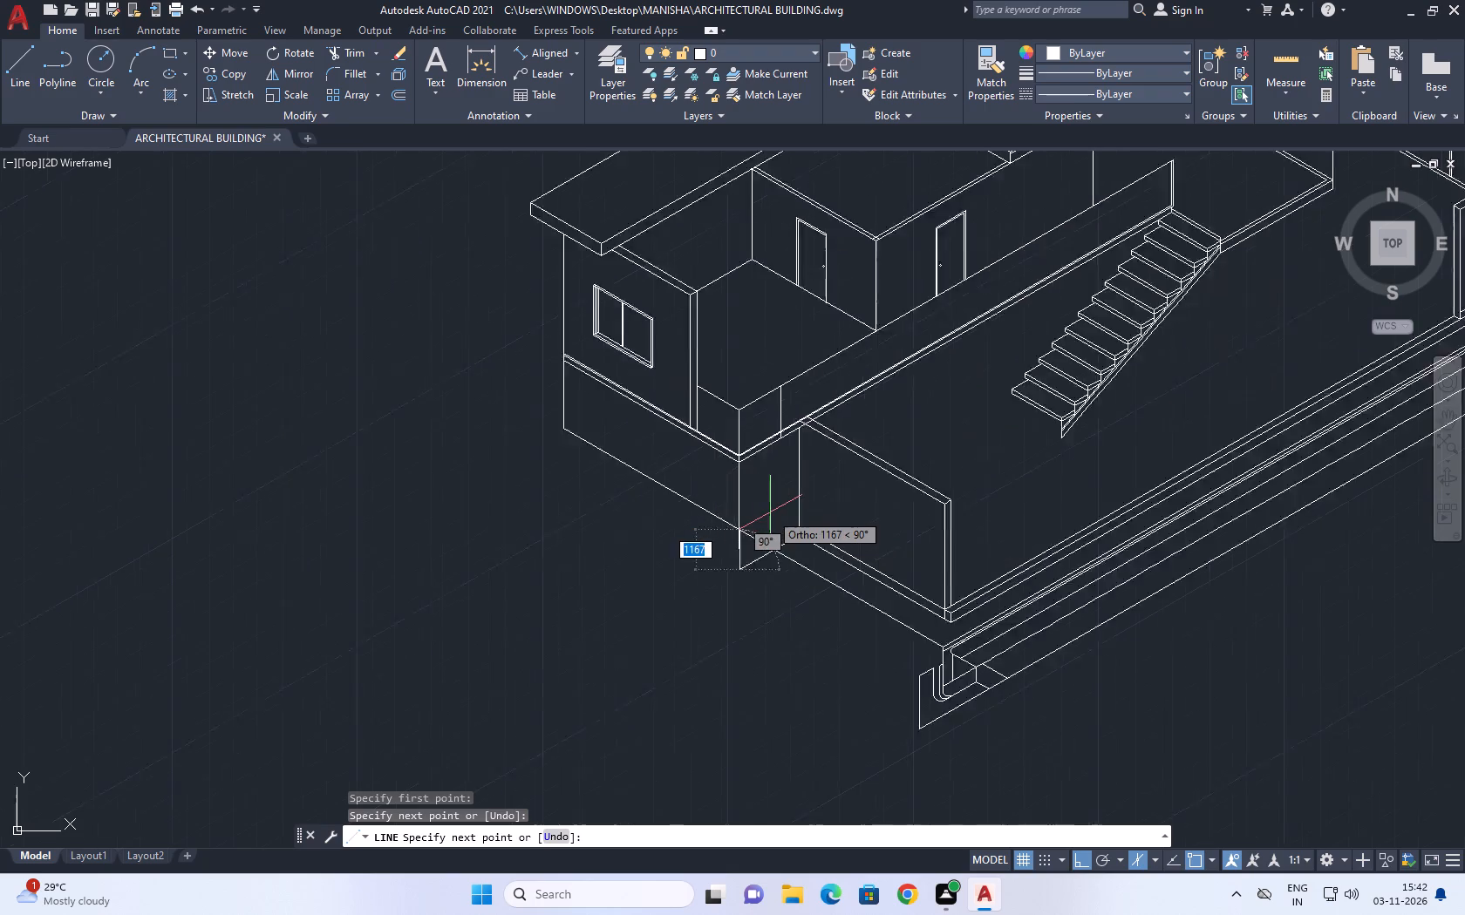
pyautogui.scroll(2, 770, 512)
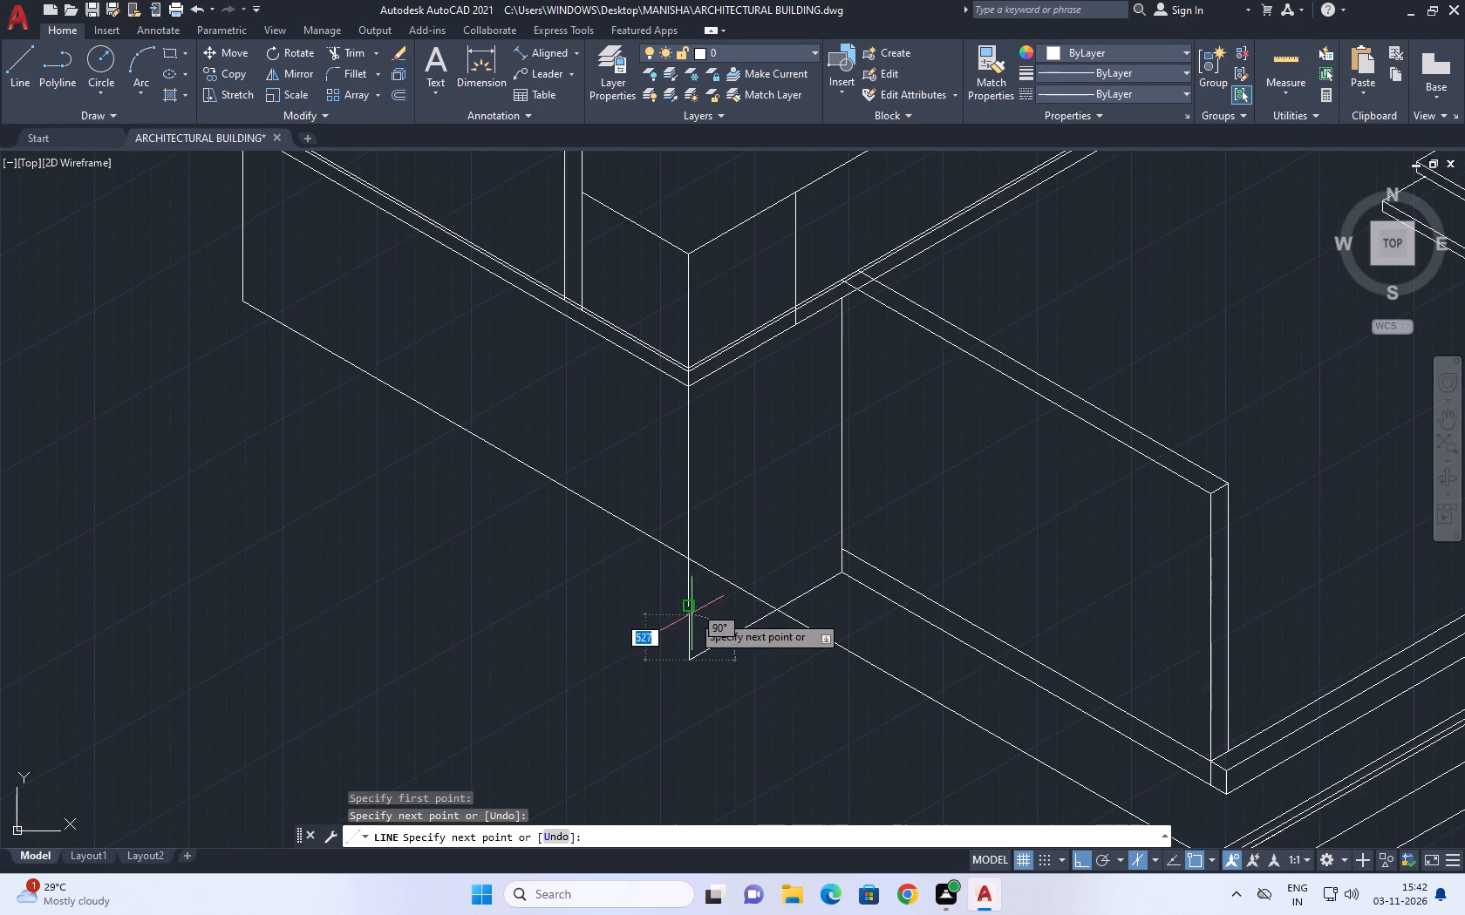
pyautogui.scroll(-1, 690, 622)
pyautogui.moveTo(698, 640); pyautogui.dragTo(703, 518, button='middle')
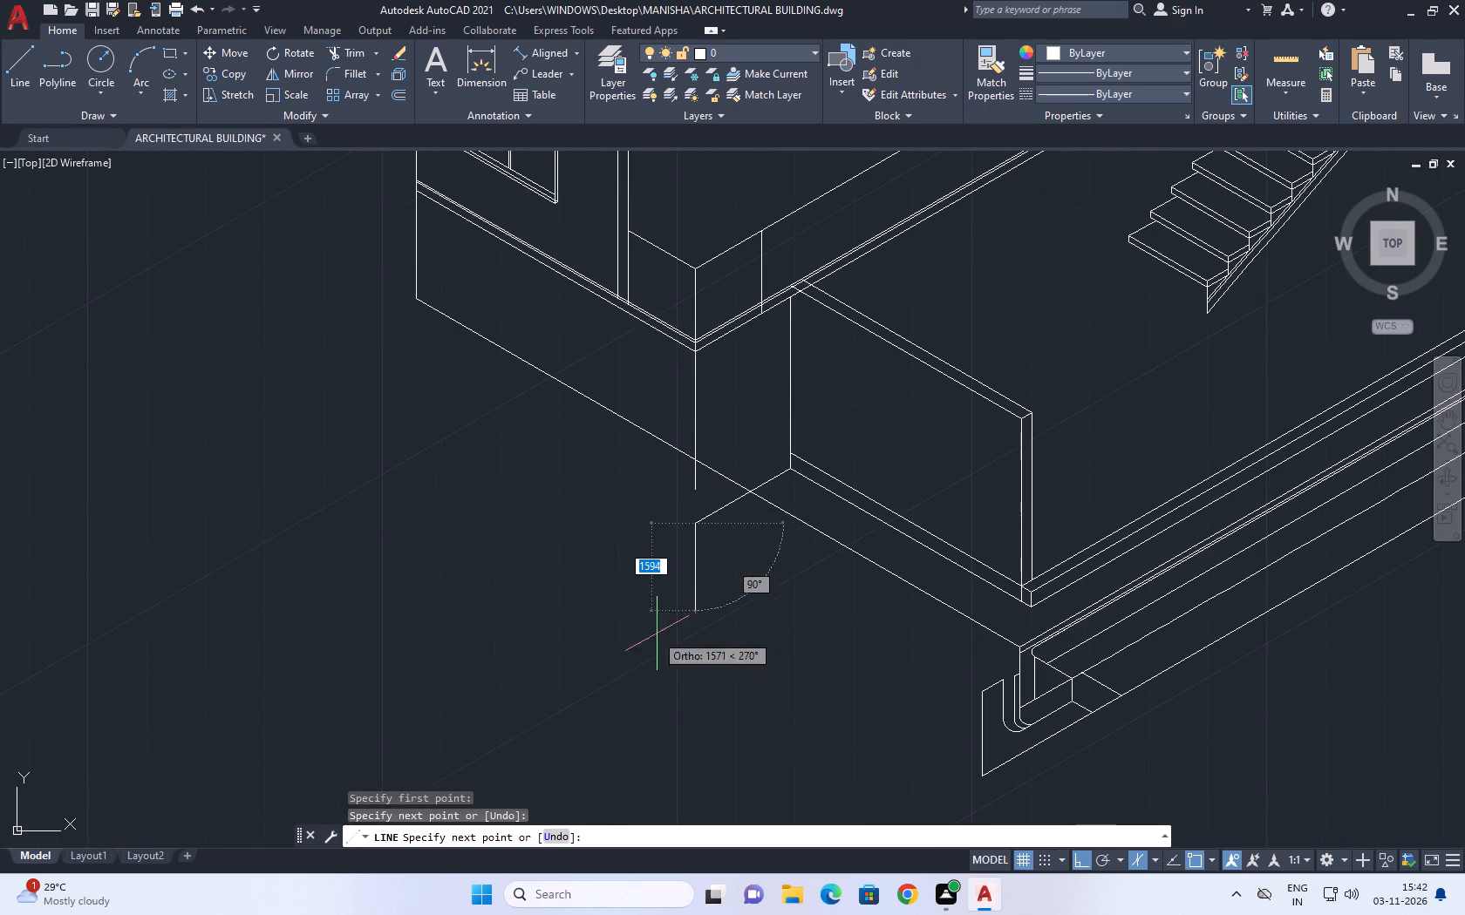
pyautogui.press('Escape')
# Stretch the new vertical line's lower end down to the free end of the isometric line to close the corner.
pyautogui.scroll(-2, 701, 499)
pyautogui.moveTo(698, 418); pyautogui.dragTo(712, 457, button='middle')
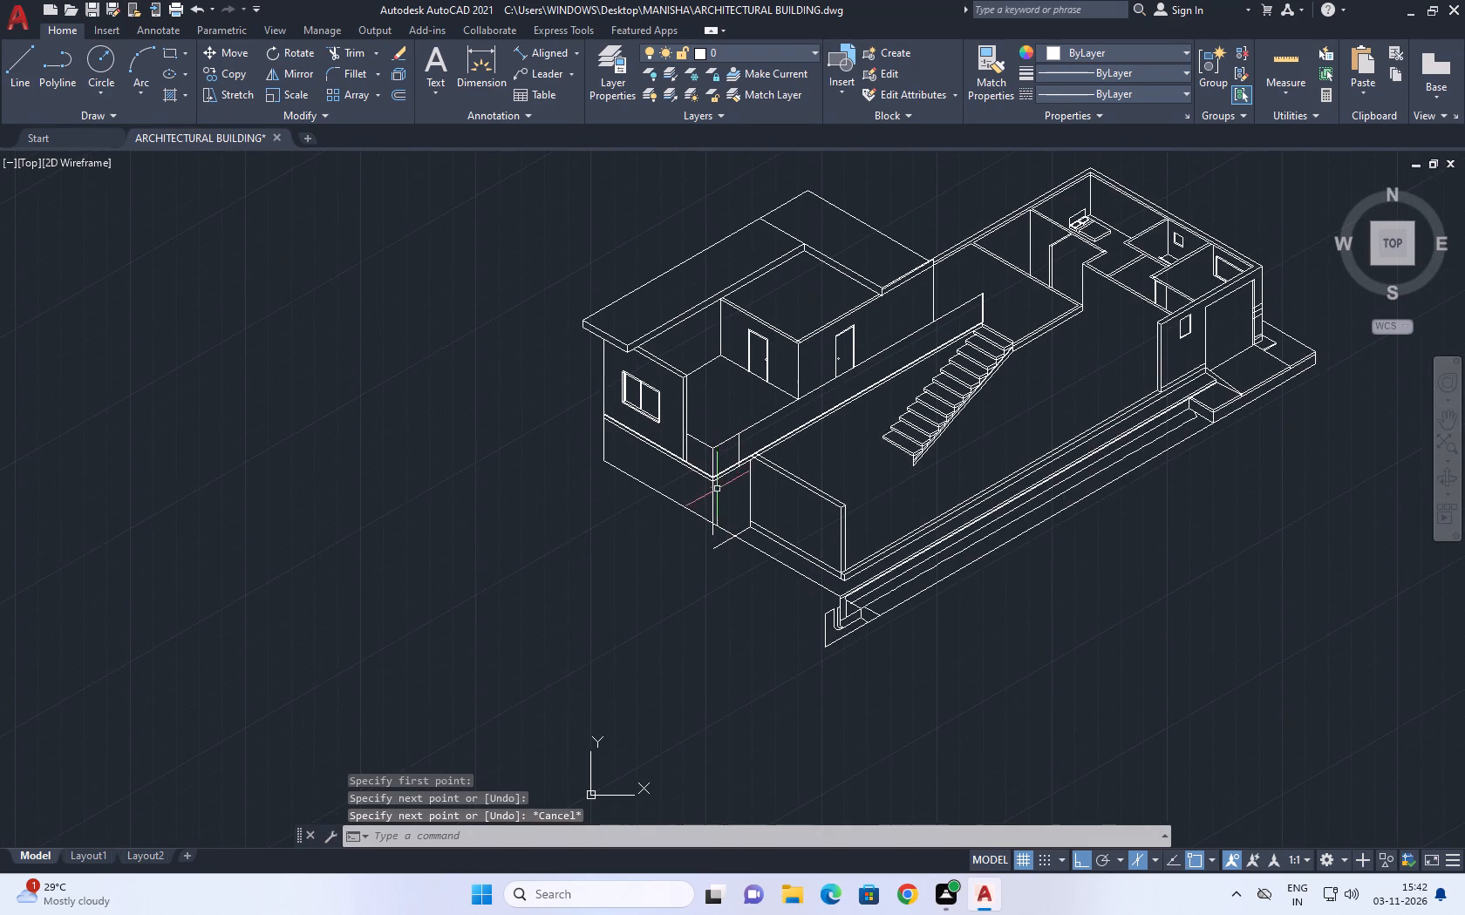
pyautogui.scroll(1, 718, 492)
pyautogui.moveTo(730, 438); pyautogui.dragTo(760, 469, button='middle')
pyautogui.scroll(2, 747, 601)
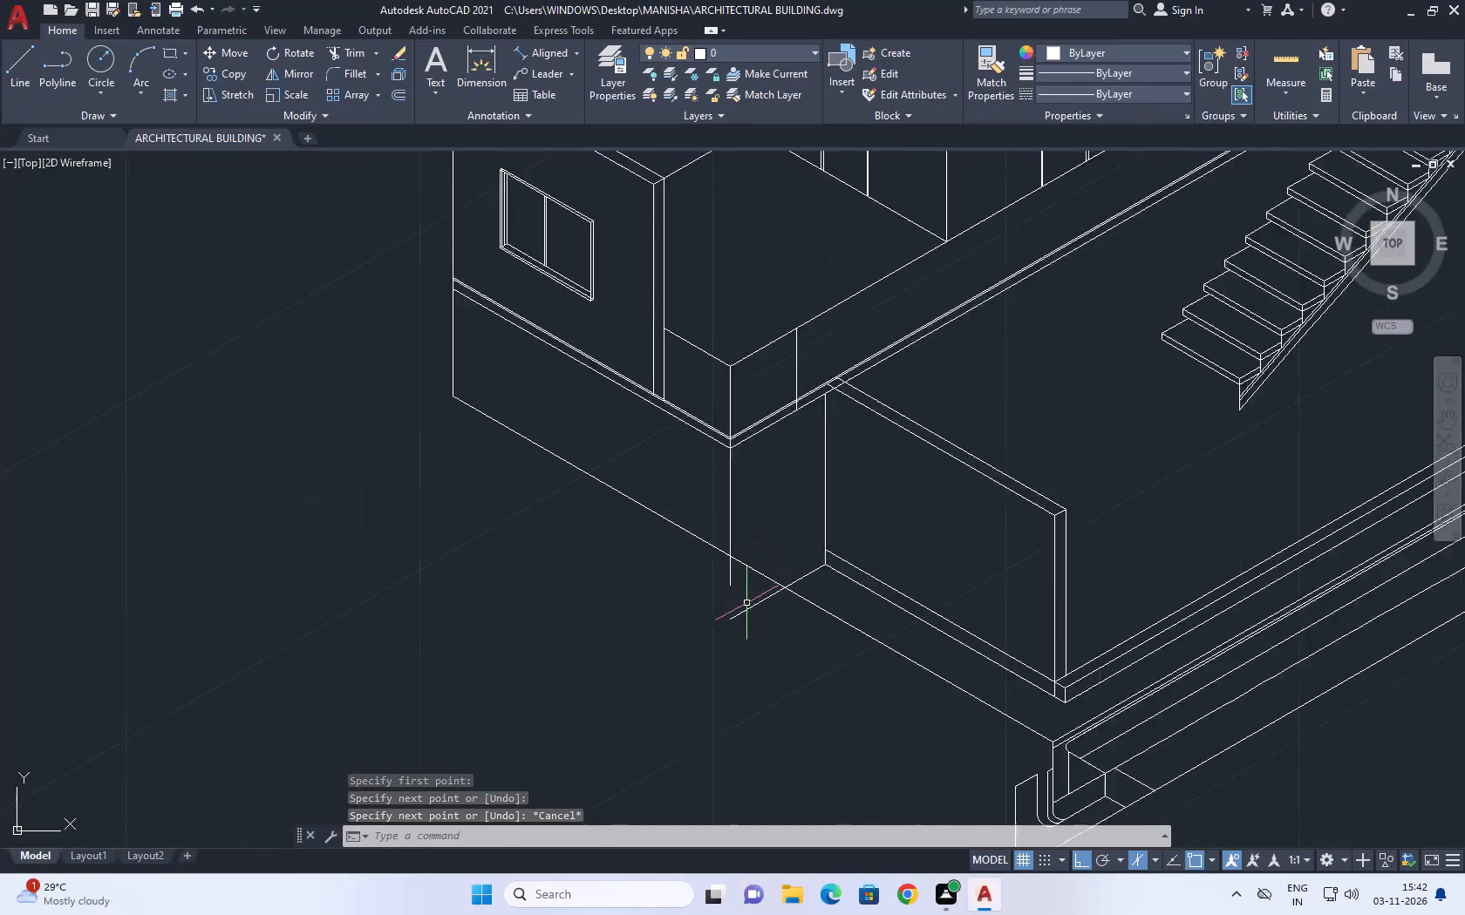
pyautogui.click(757, 384)
pyautogui.click(706, 405)
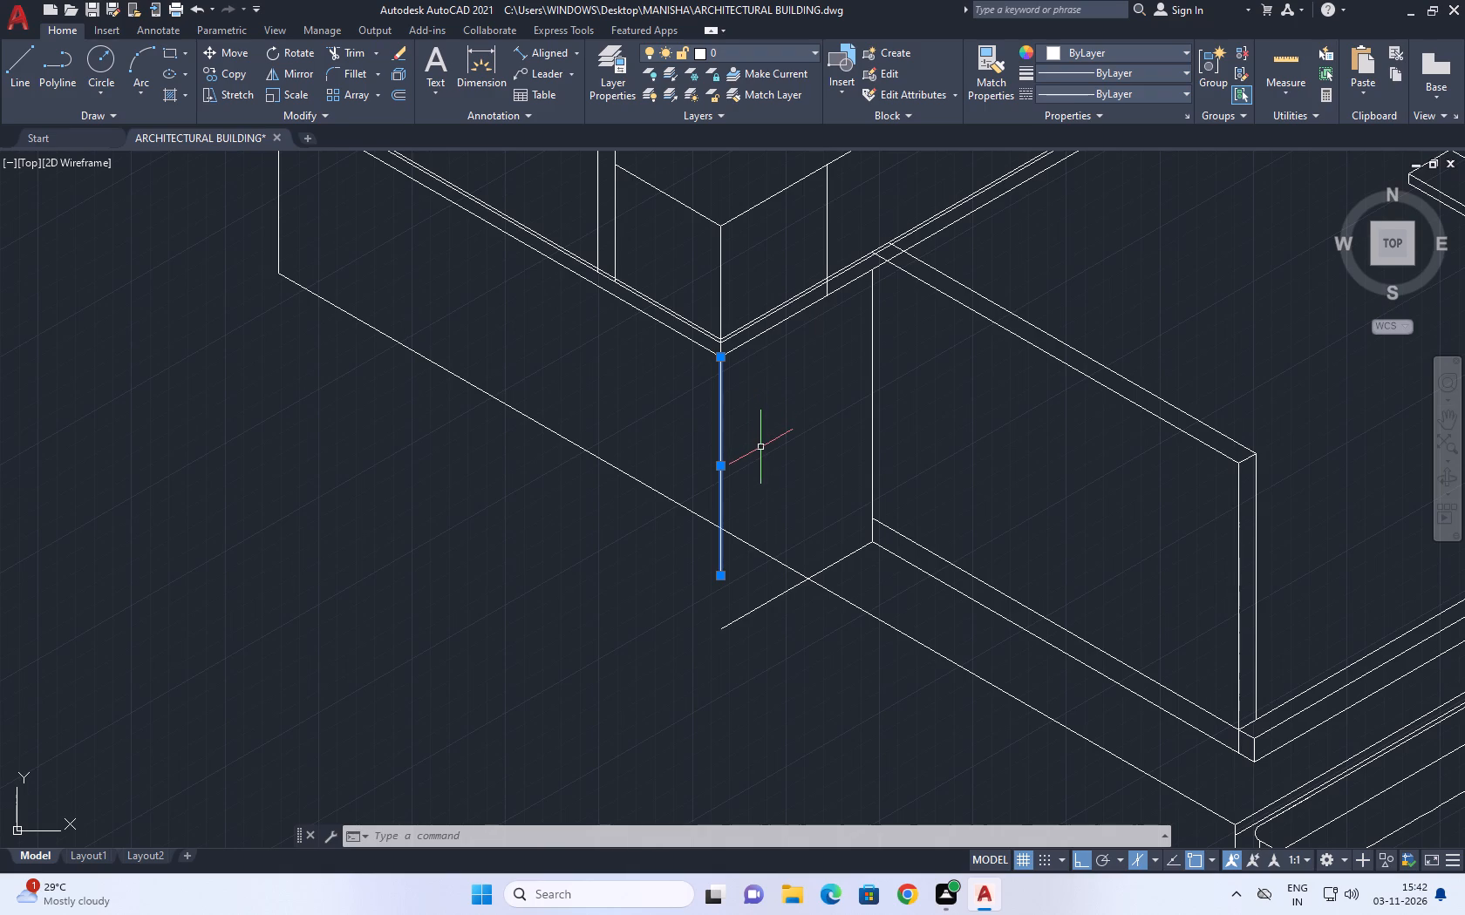
pyautogui.scroll(1, 693, 586)
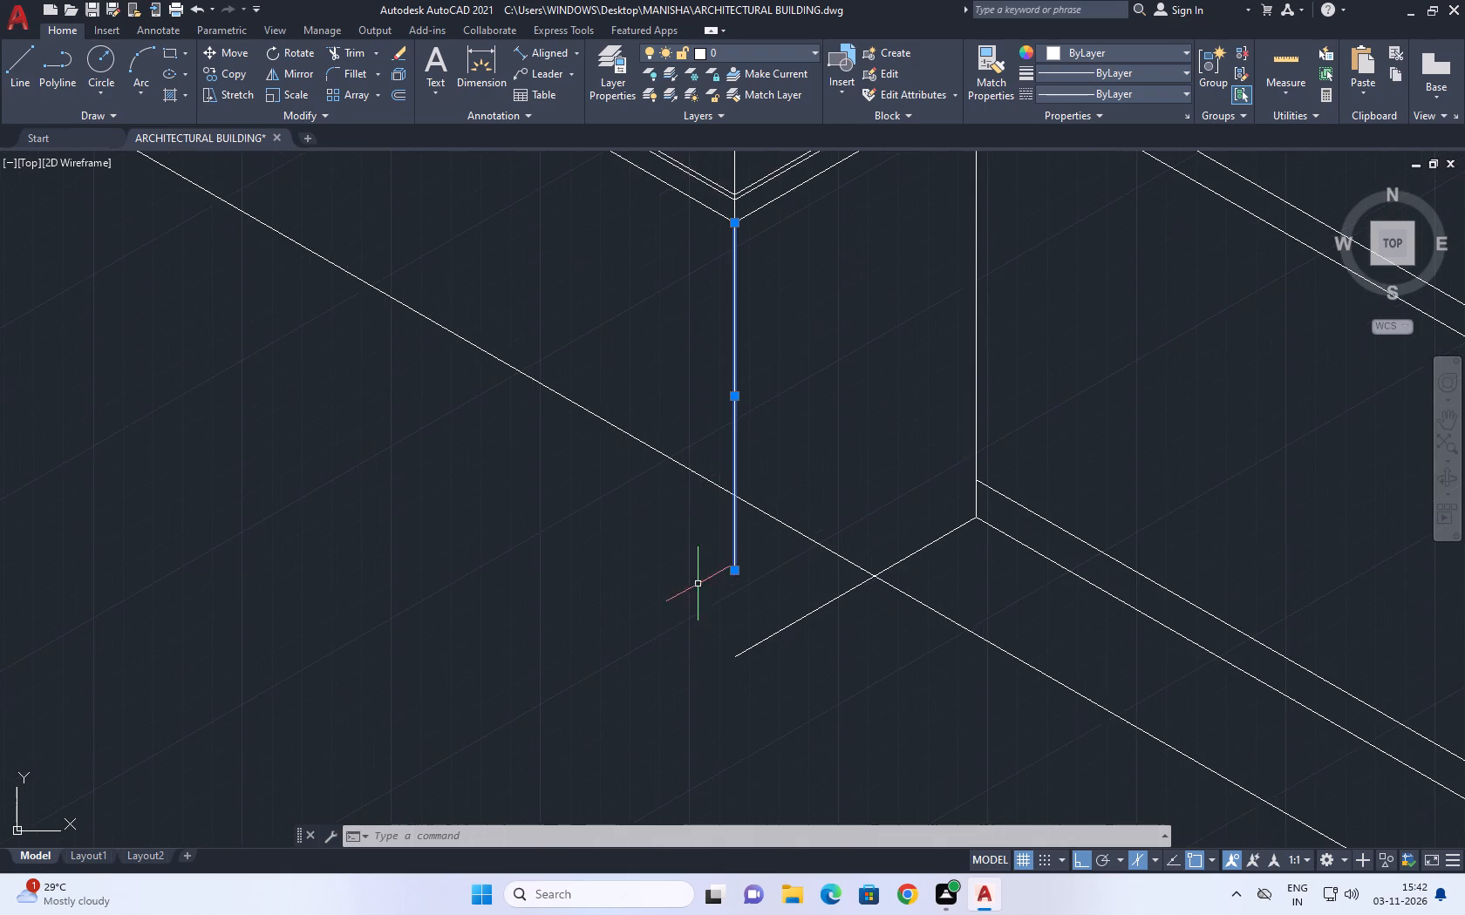
pyautogui.moveTo(763, 588); pyautogui.dragTo(739, 390, button='middle')
pyautogui.click(708, 366)
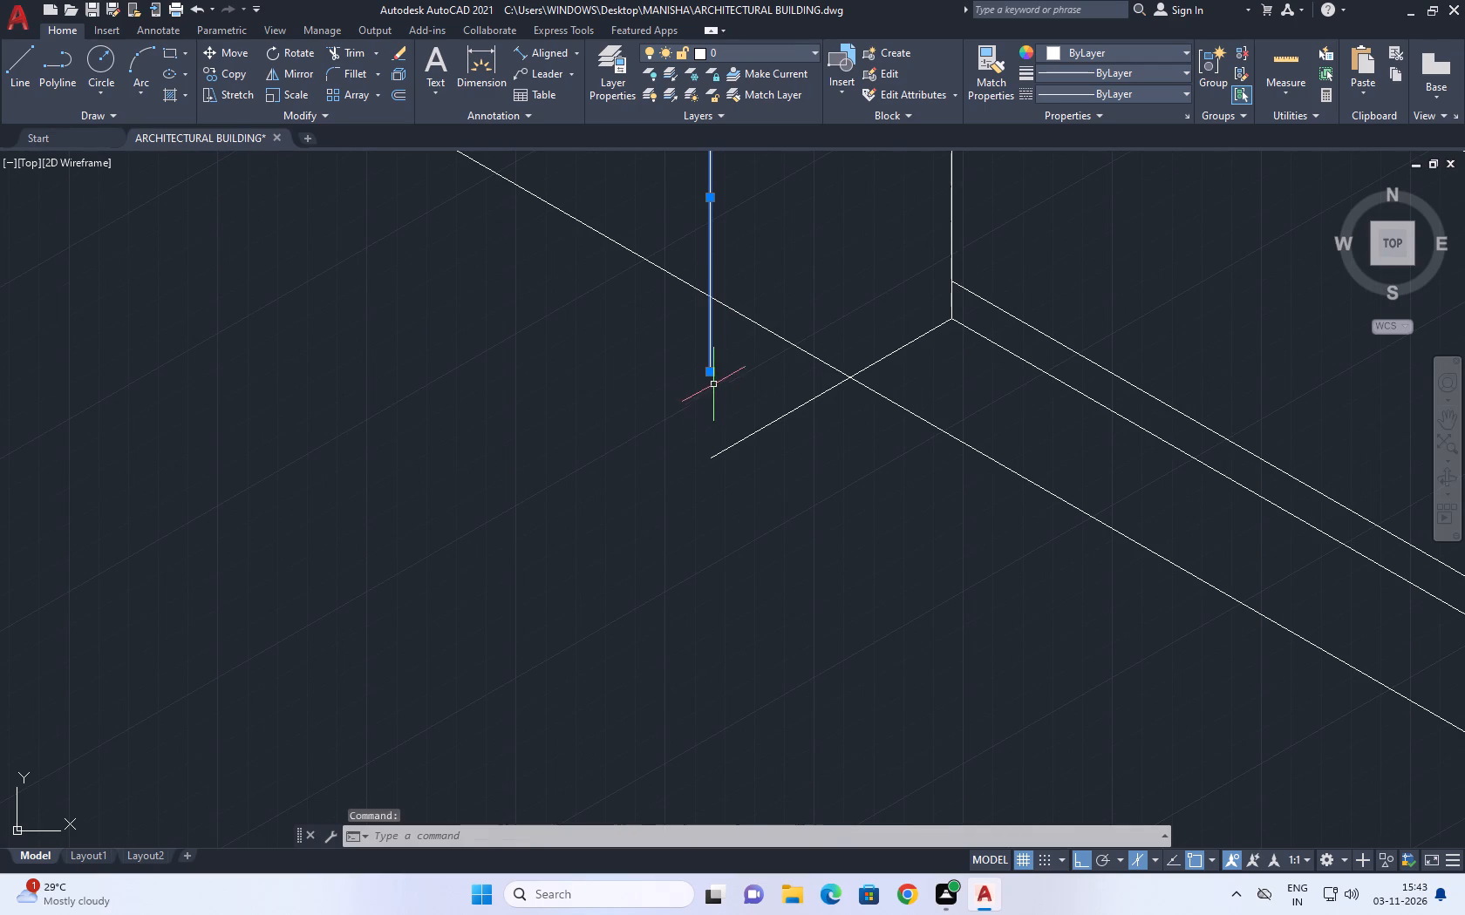
pyautogui.click(712, 376)
pyautogui.click(710, 457)
pyautogui.scroll(-4, 828, 415)
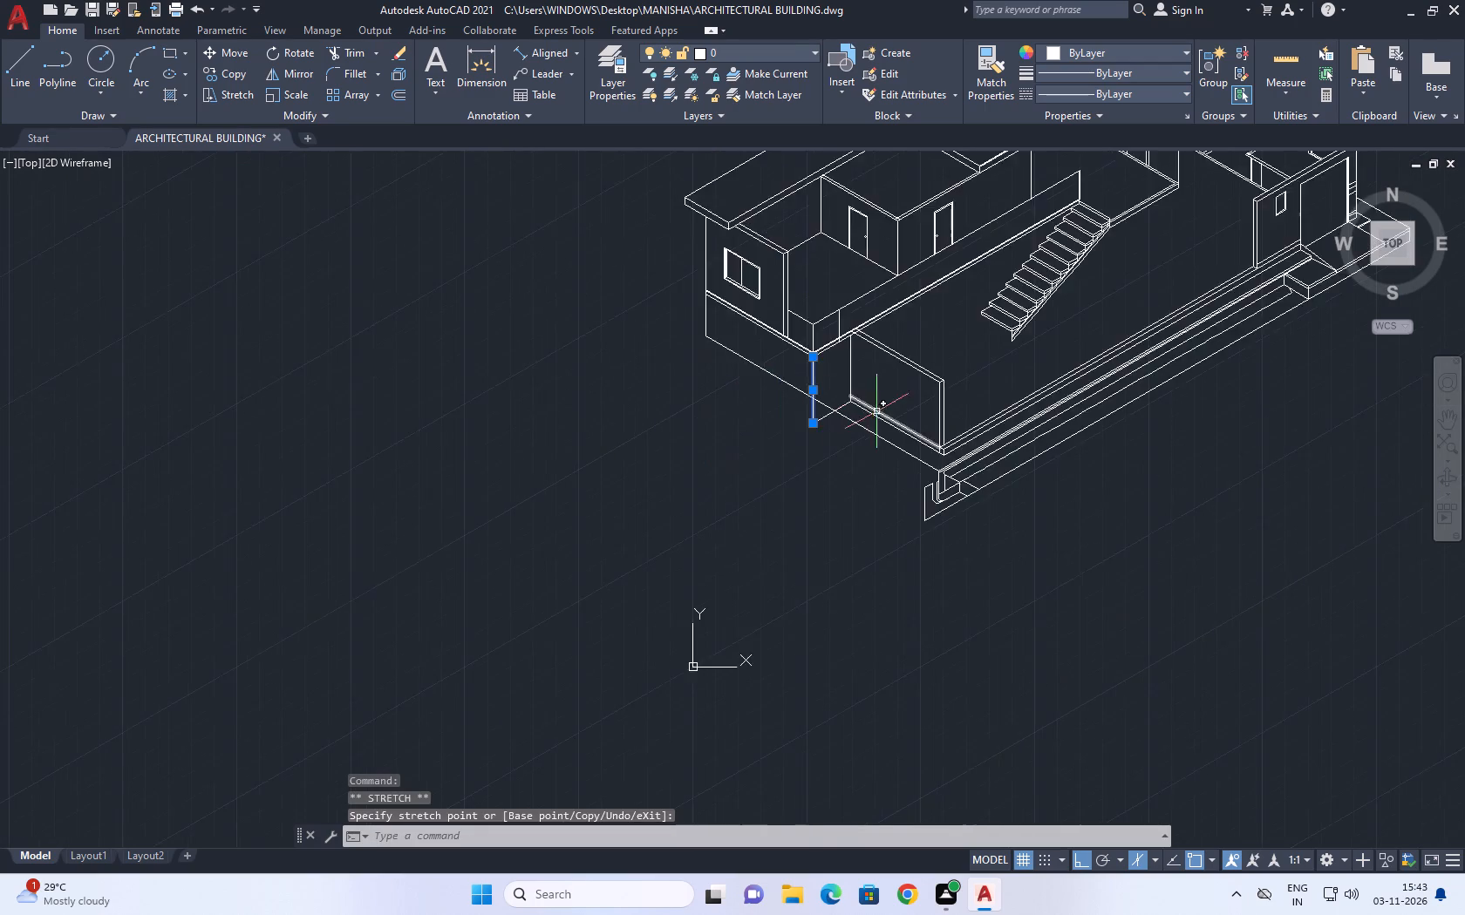
# Examine the building and its lower corner beneath the low wall's base band, with nothing selected.
pyautogui.scroll(-1, 876, 411)
pyautogui.rightClick(949, 396)
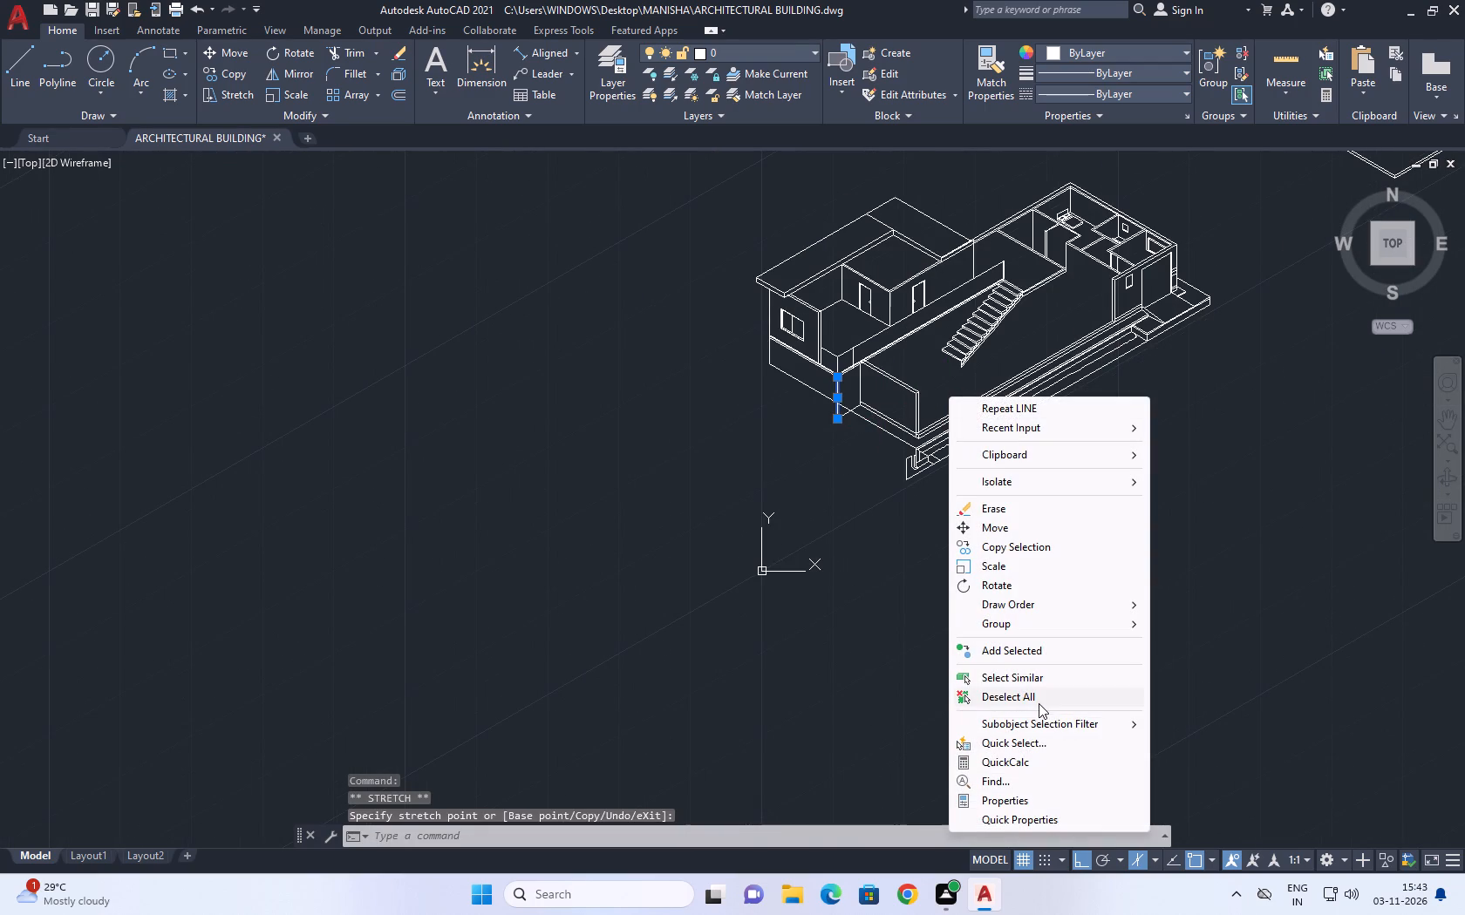
pyautogui.click(1037, 701)
pyautogui.scroll(3, 856, 392)
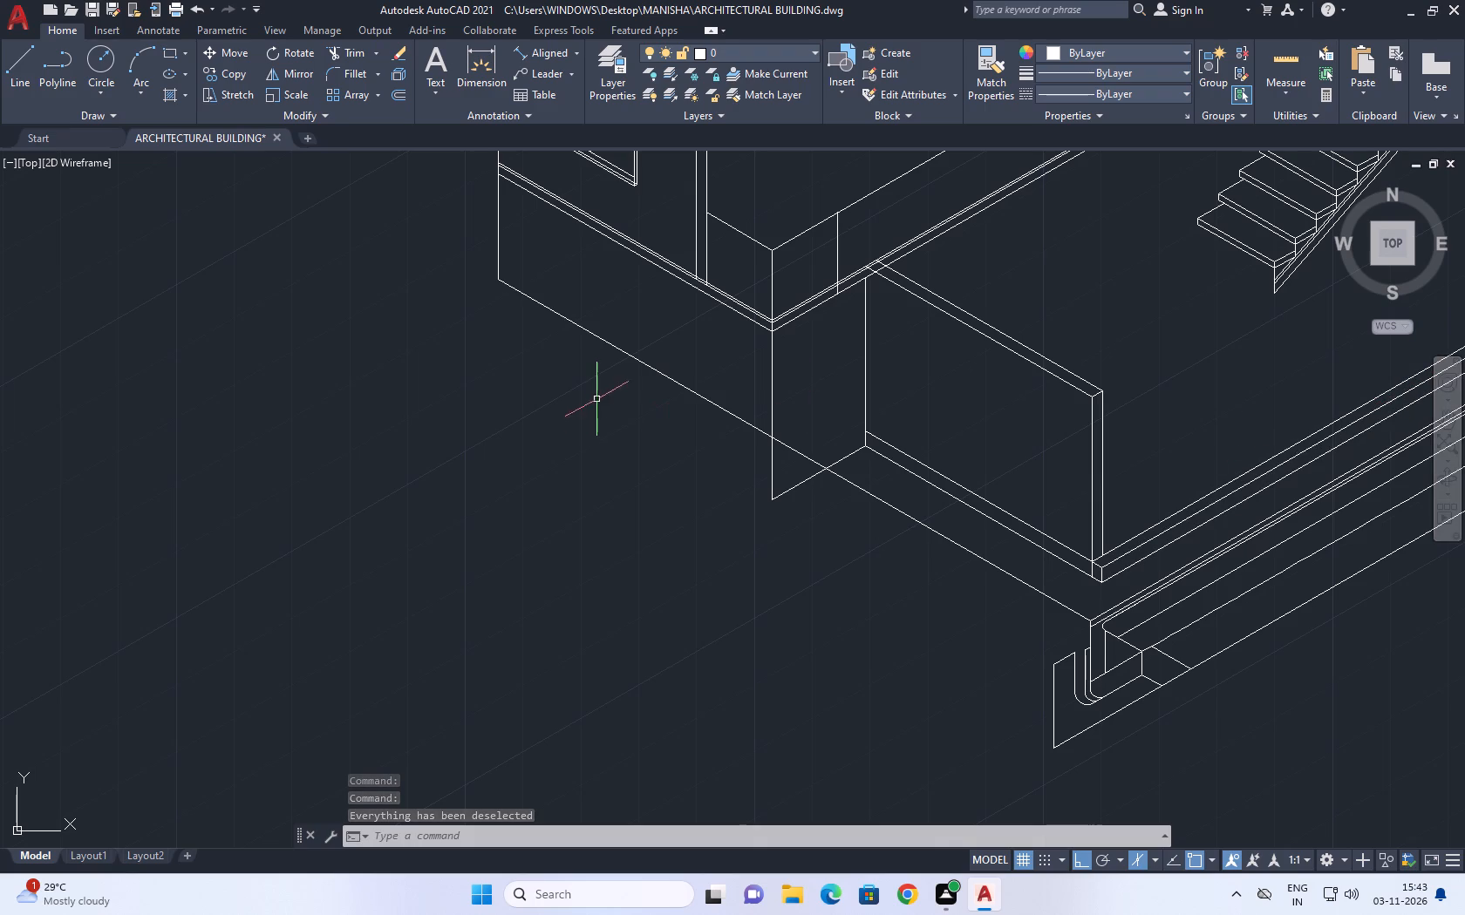
pyautogui.moveTo(695, 363); pyautogui.dragTo(741, 510, button='middle')
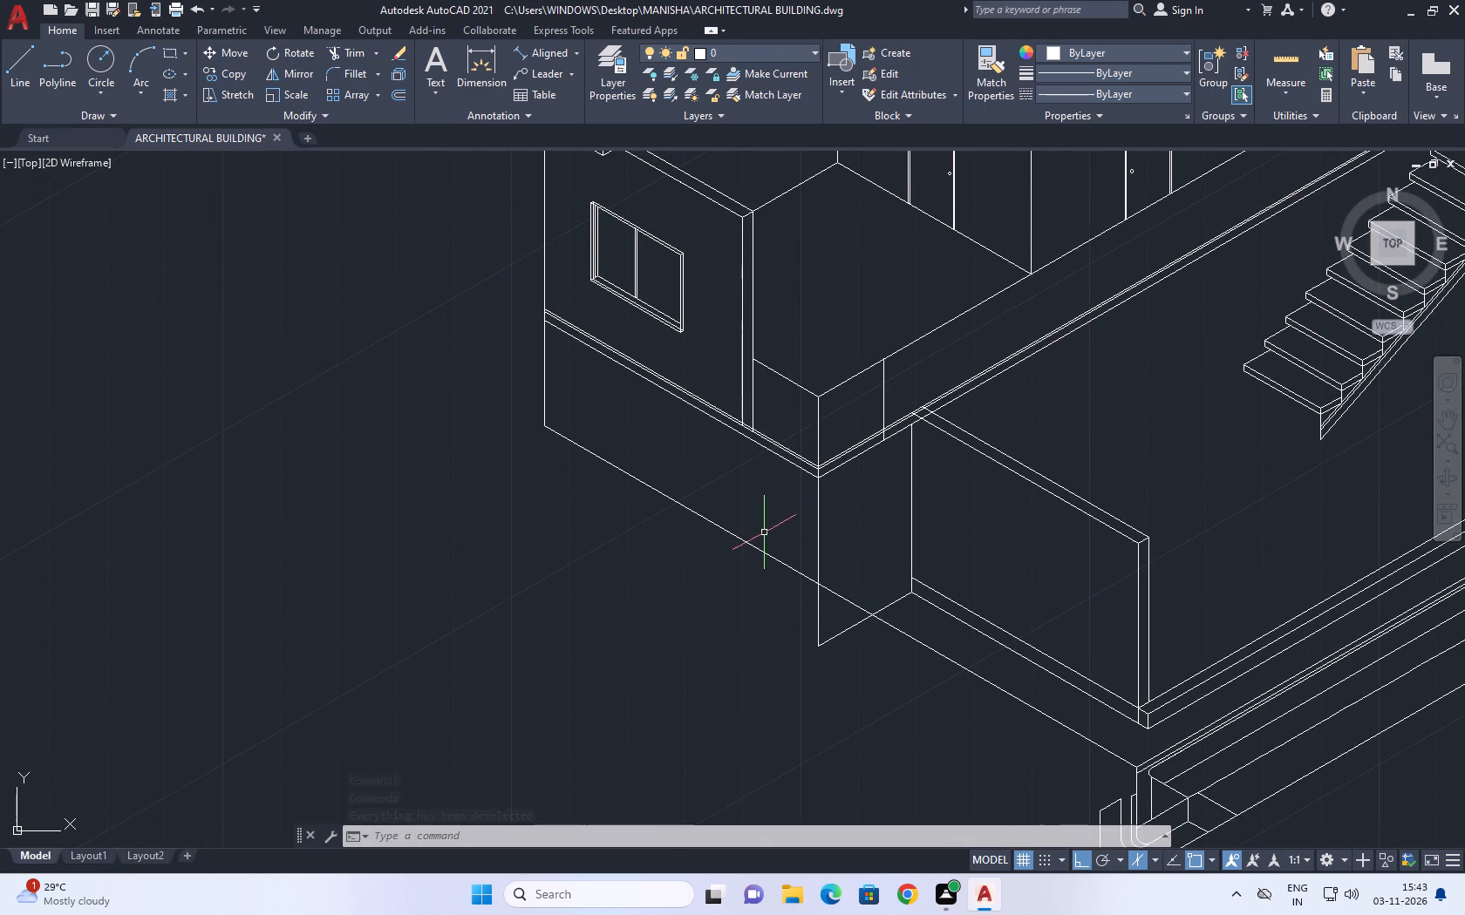
pyautogui.scroll(-1, 765, 538)
pyautogui.moveTo(896, 436); pyautogui.dragTo(903, 576, button='middle')
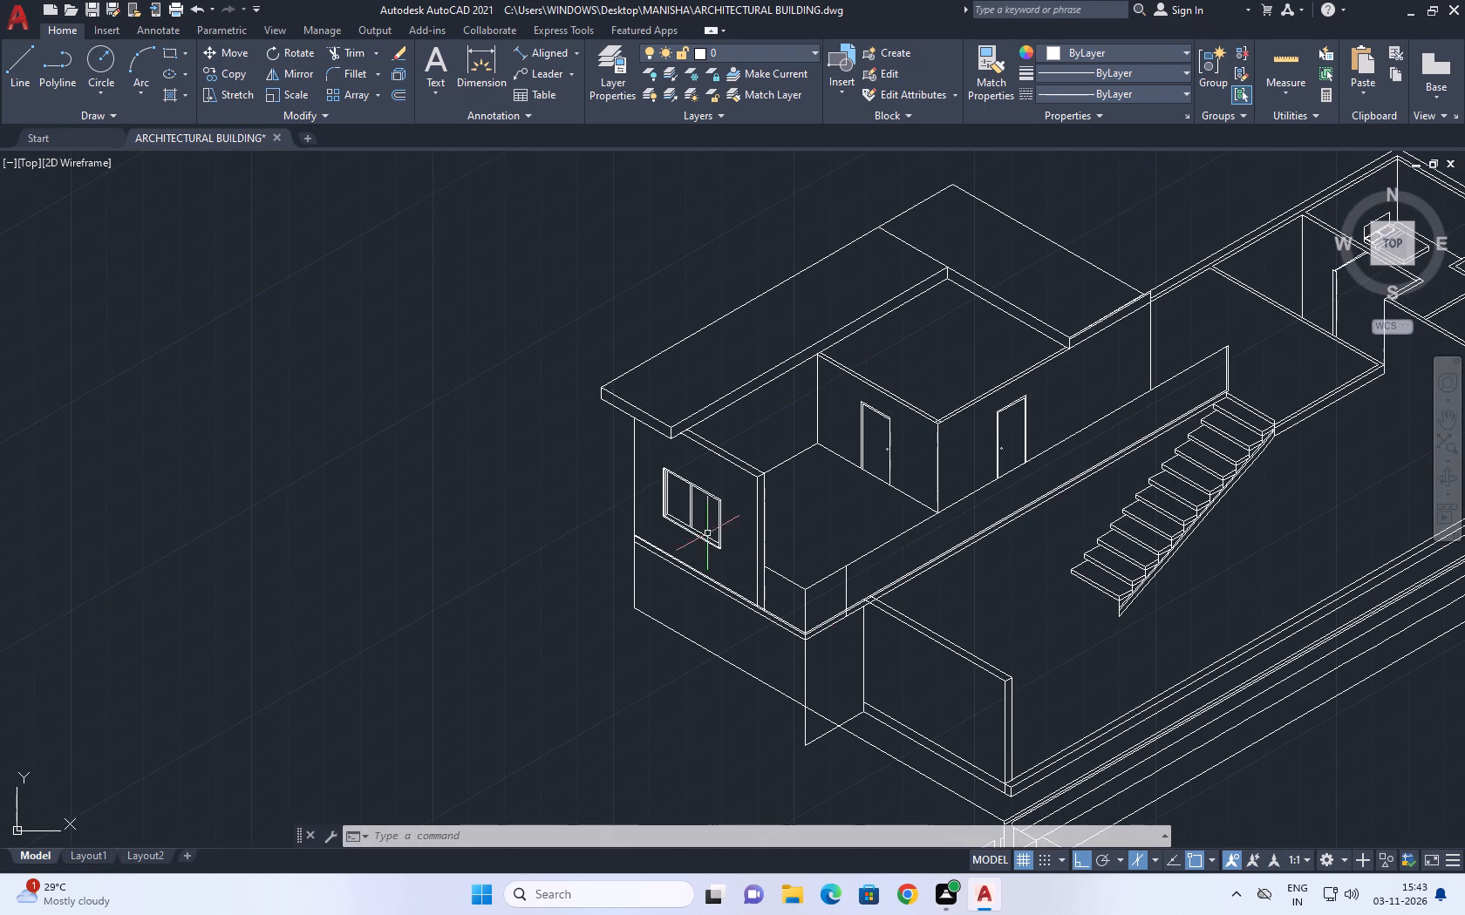
pyautogui.scroll(-2, 692, 531)
pyautogui.moveTo(979, 591); pyautogui.dragTo(910, 510, button='middle')
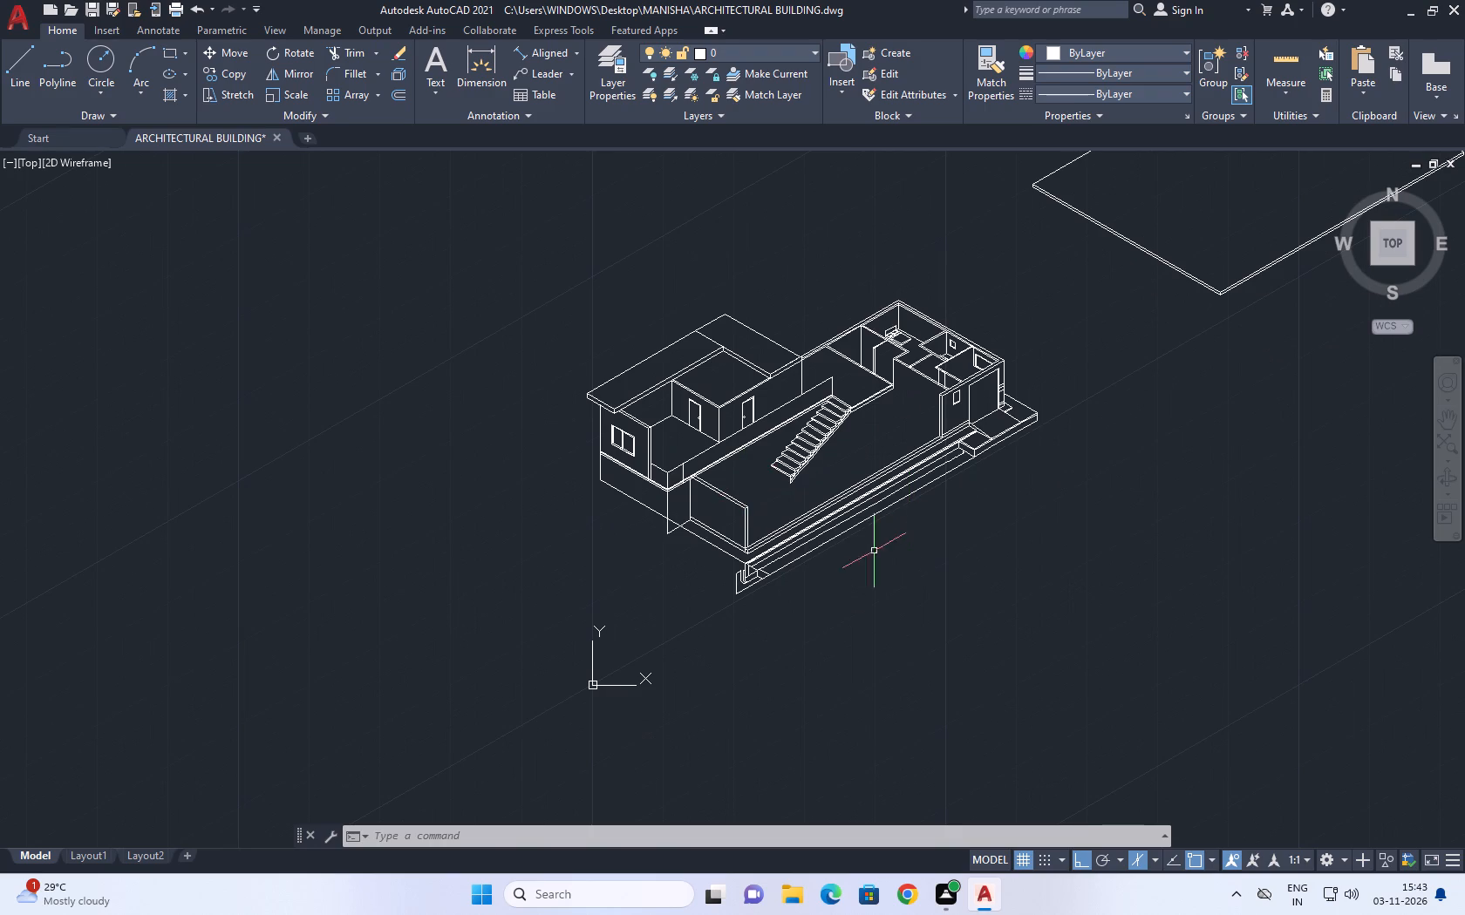
pyautogui.moveTo(879, 556); pyautogui.dragTo(734, 577, button='middle')
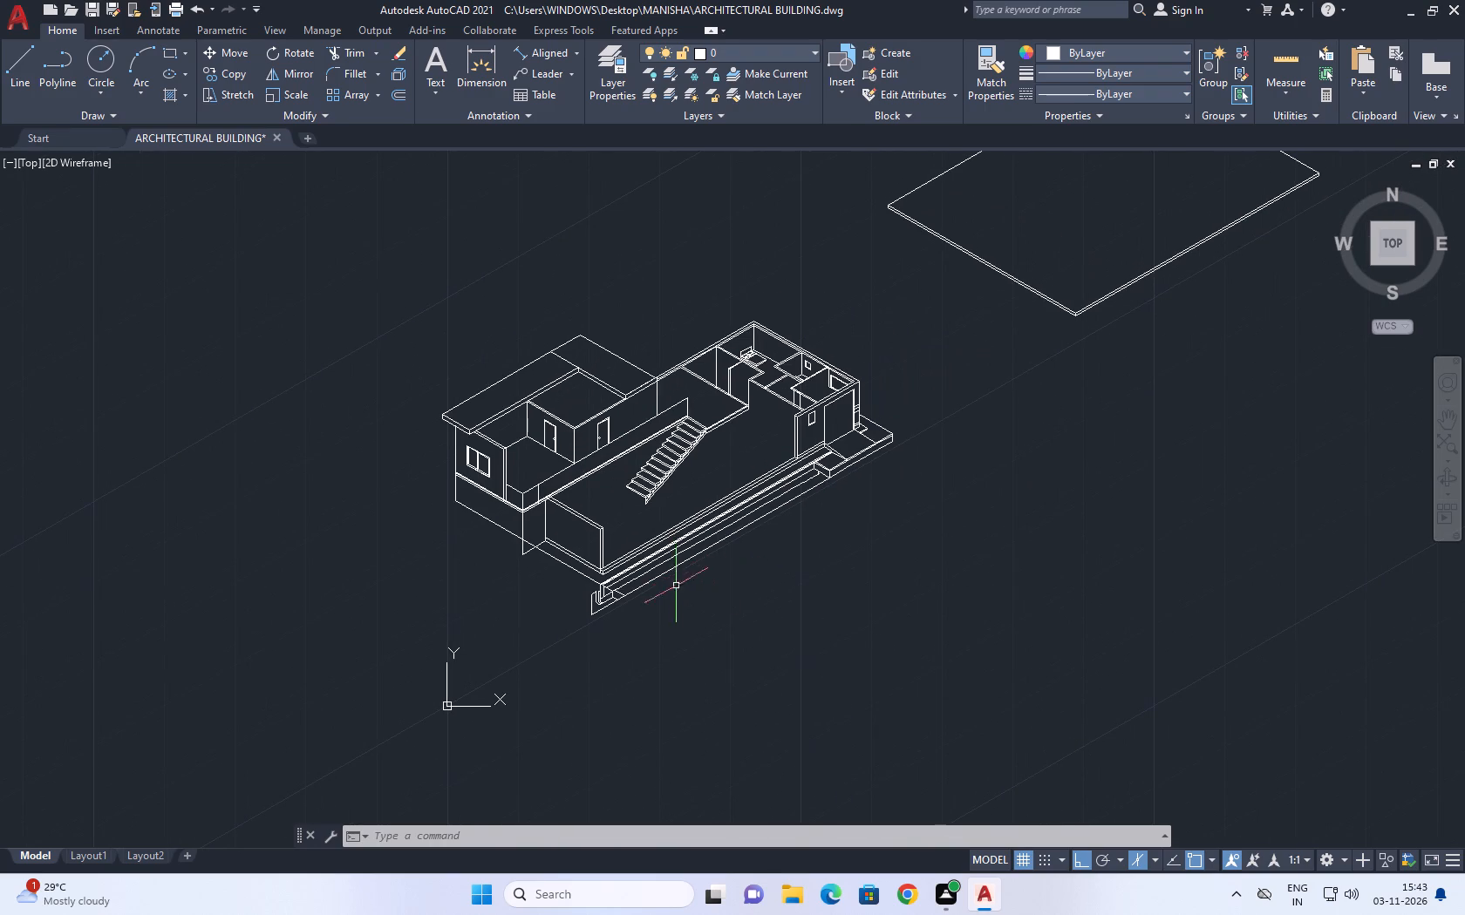
pyautogui.scroll(2, 512, 633)
pyautogui.moveTo(512, 497); pyautogui.dragTo(521, 546, button='middle')
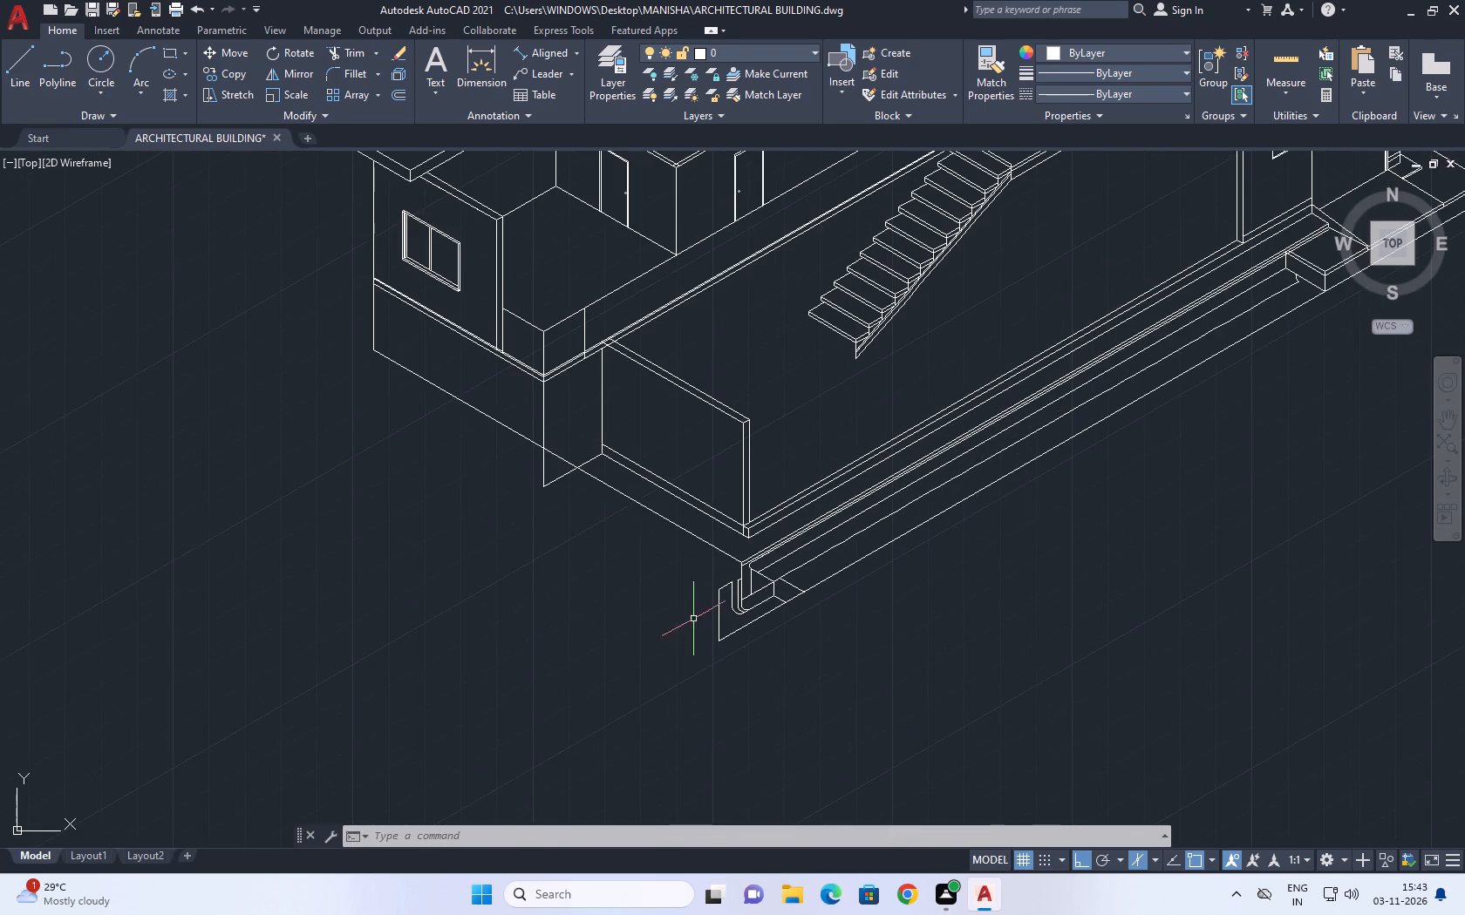
# Move the long ground edge line along the isometric axis from its near end to the channel end profile's upper outer corner.
pyautogui.click(642, 499)
pyautogui.click(625, 526)
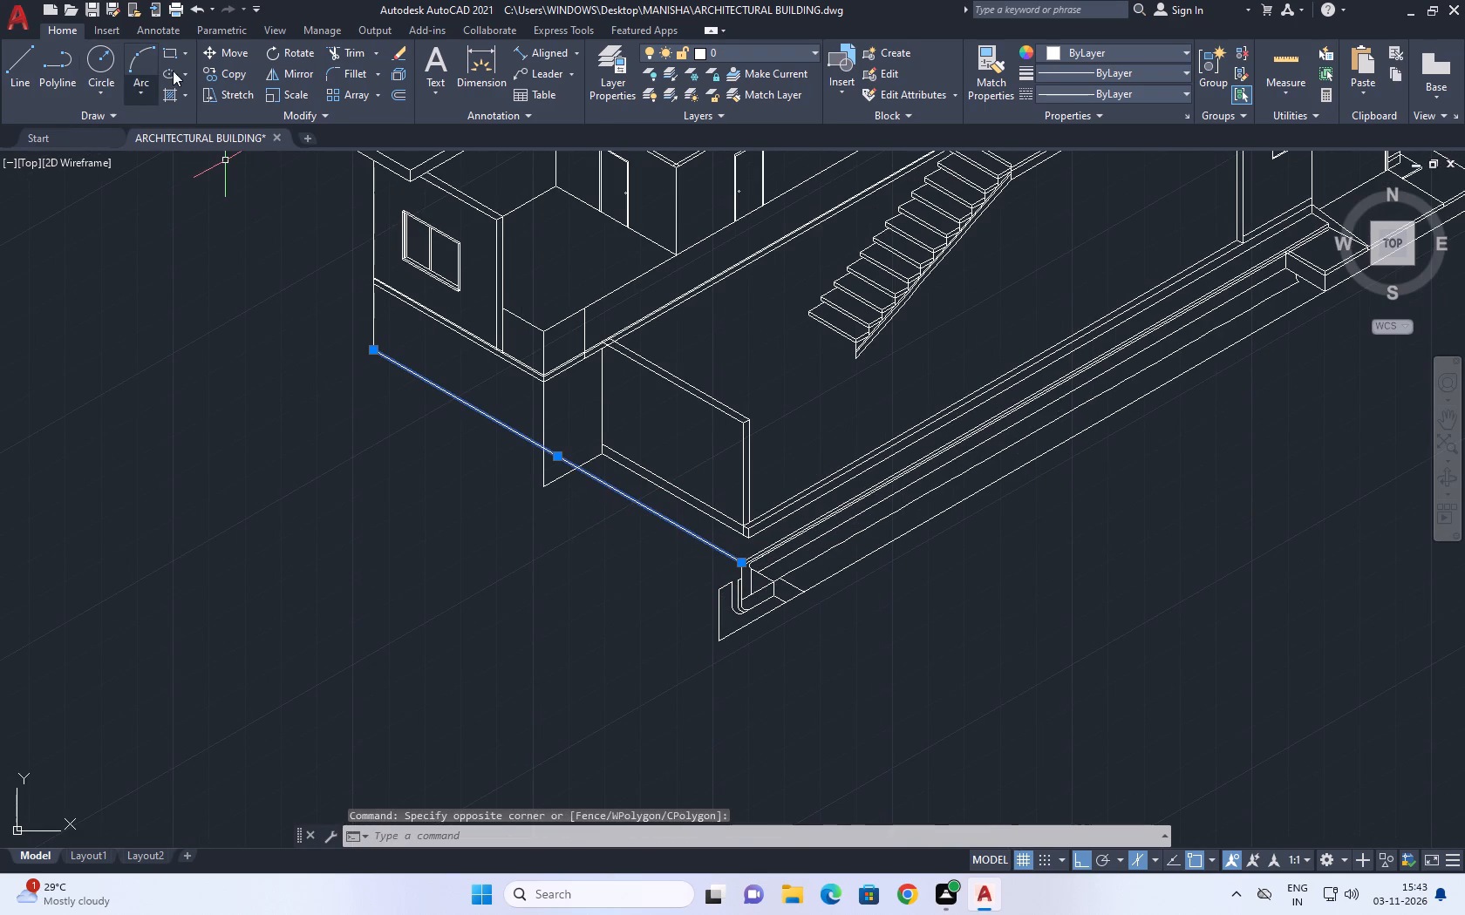
pyautogui.click(231, 46)
pyautogui.scroll(2, 722, 582)
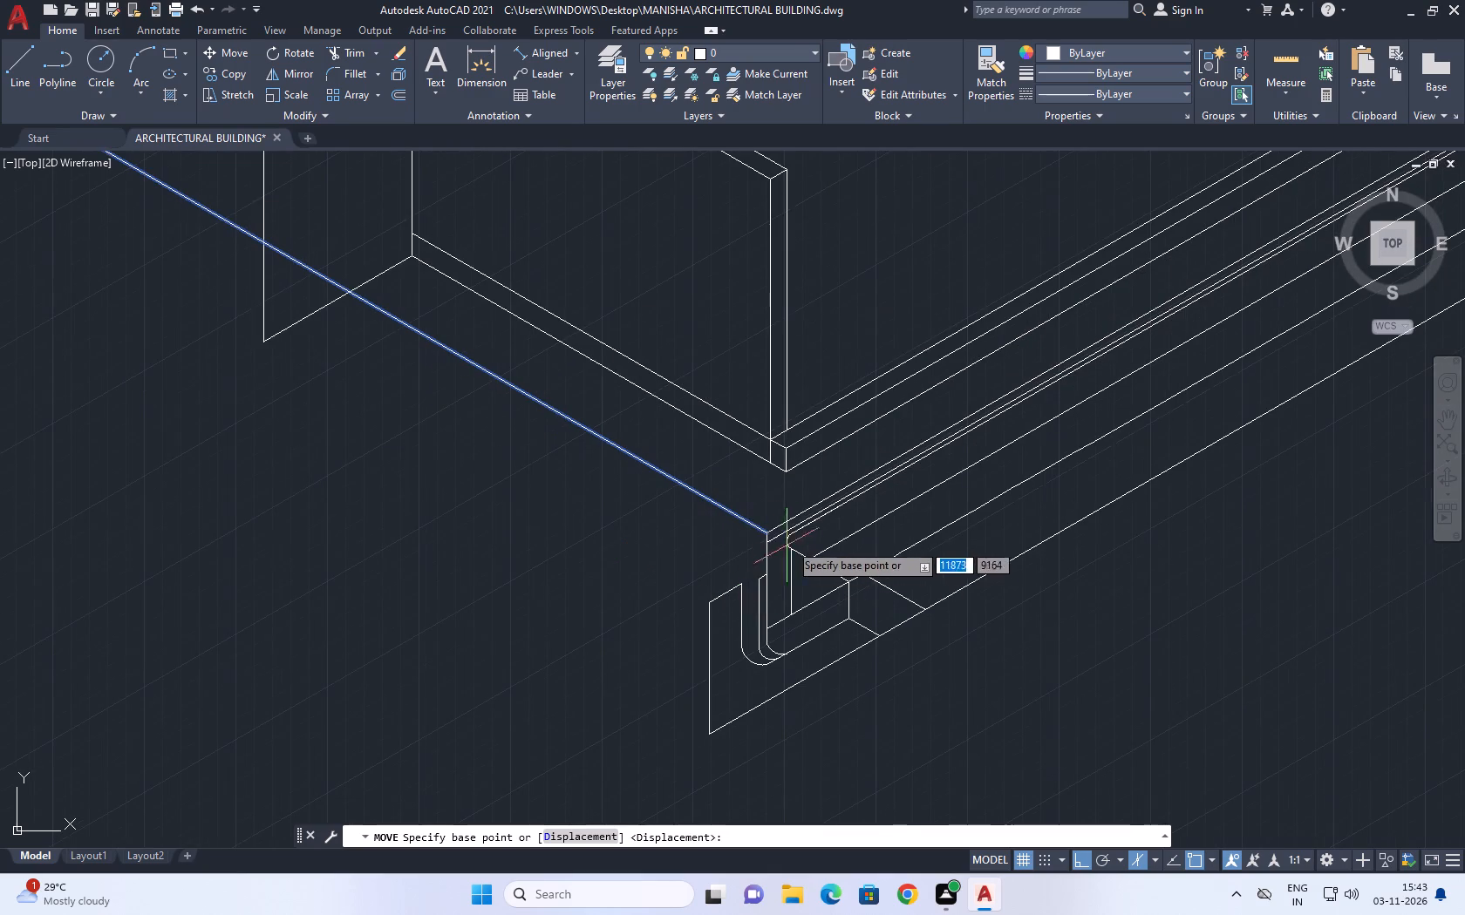
pyautogui.click(767, 535)
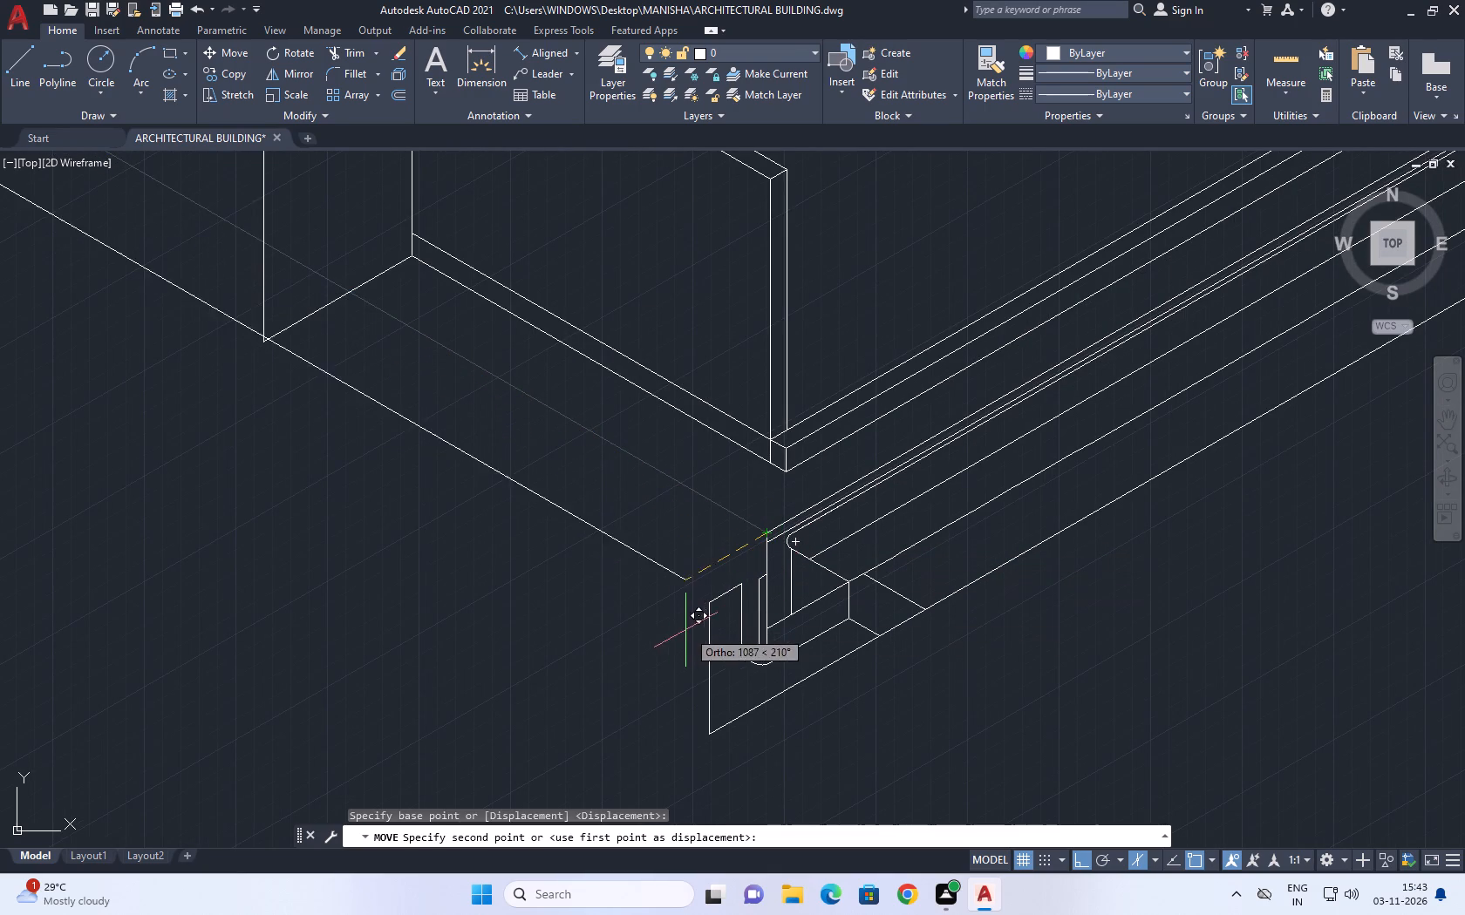
pyautogui.moveTo(708, 606); pyautogui.dragTo(694, 622)
pyautogui.scroll(-3, 656, 586)
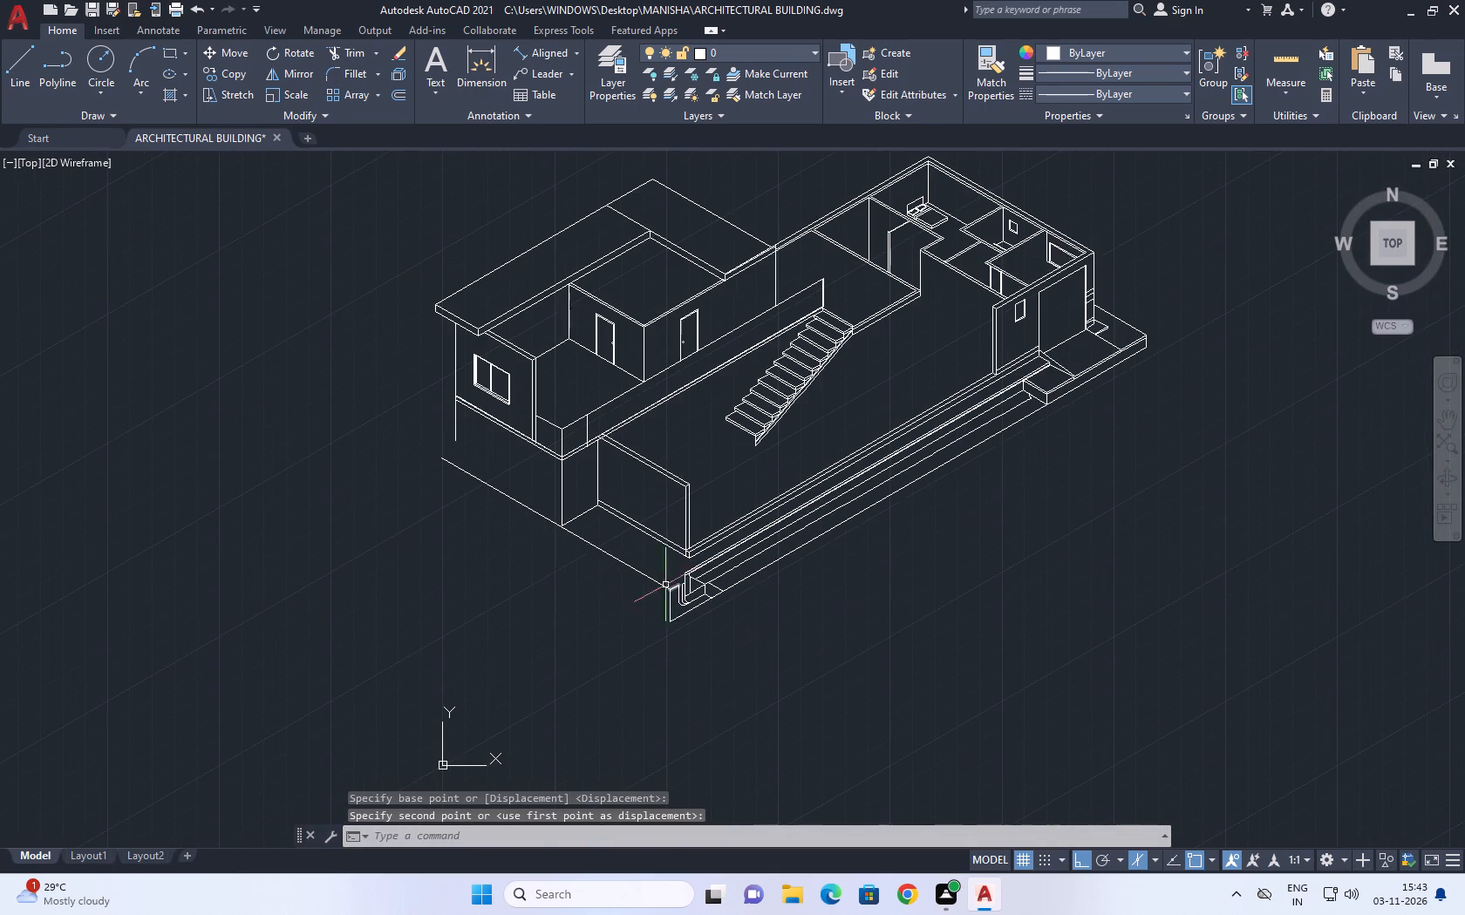
# Extend the vertical line below the window wall's outer corner down to the moved ground edge line.
pyautogui.moveTo(506, 503); pyautogui.dragTo(560, 545, button='middle')
pyautogui.write('ex')
pyautogui.press('space')
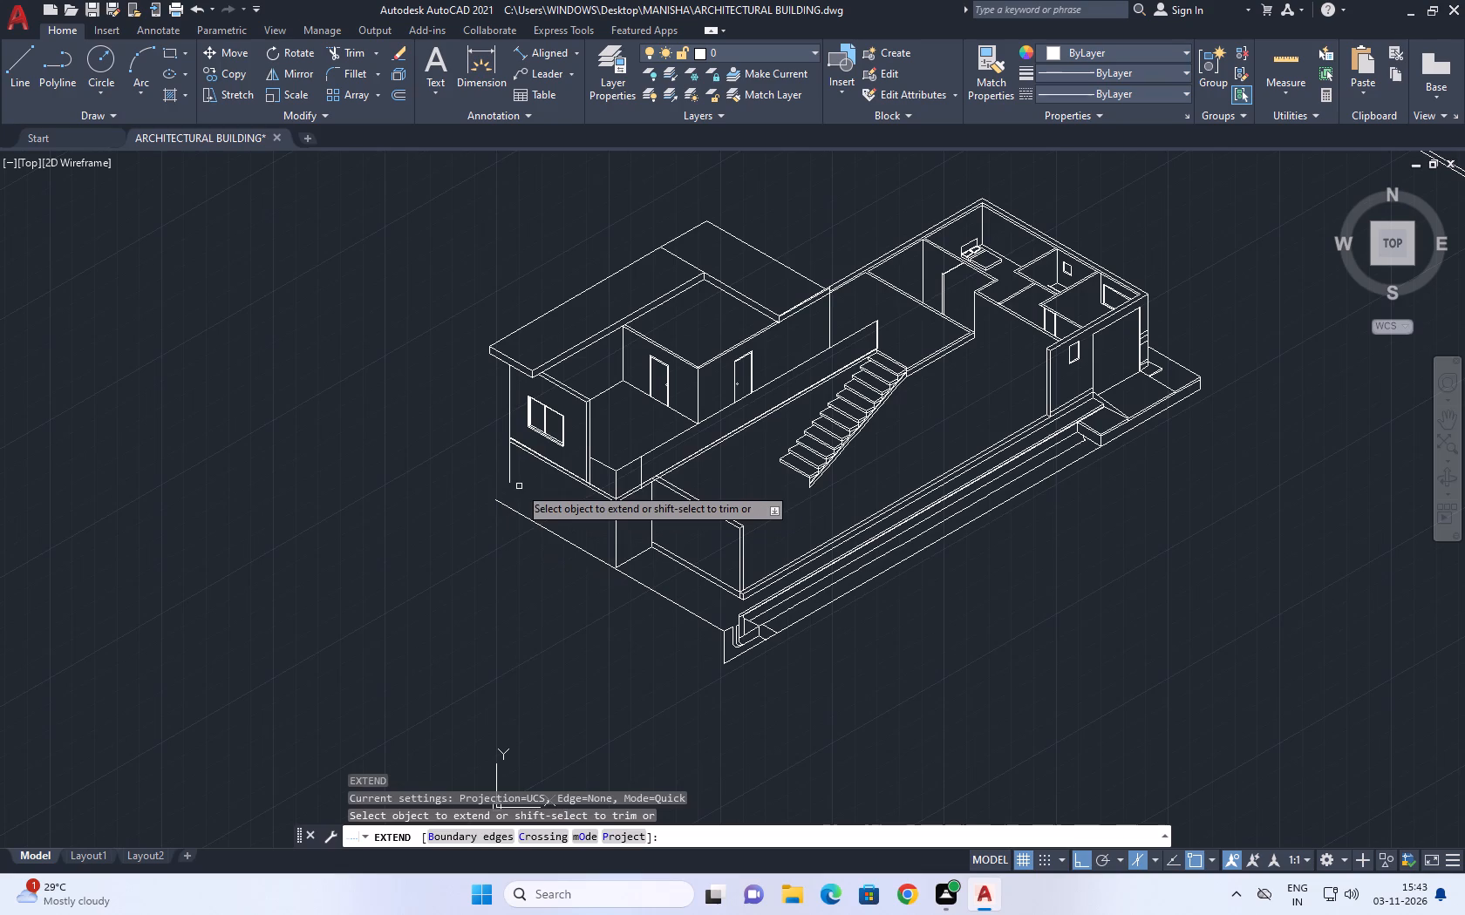
pyautogui.click(512, 470)
pyautogui.click(473, 469)
pyautogui.scroll(2, 535, 504)
pyautogui.press('Escape')
# Trim the ground edge line's far end where it projects beyond the window wall's outer vertical line.
pyautogui.moveTo(625, 584); pyautogui.dragTo(651, 589, button='middle')
pyautogui.write('tr')
pyautogui.press('space')
pyautogui.click(460, 504)
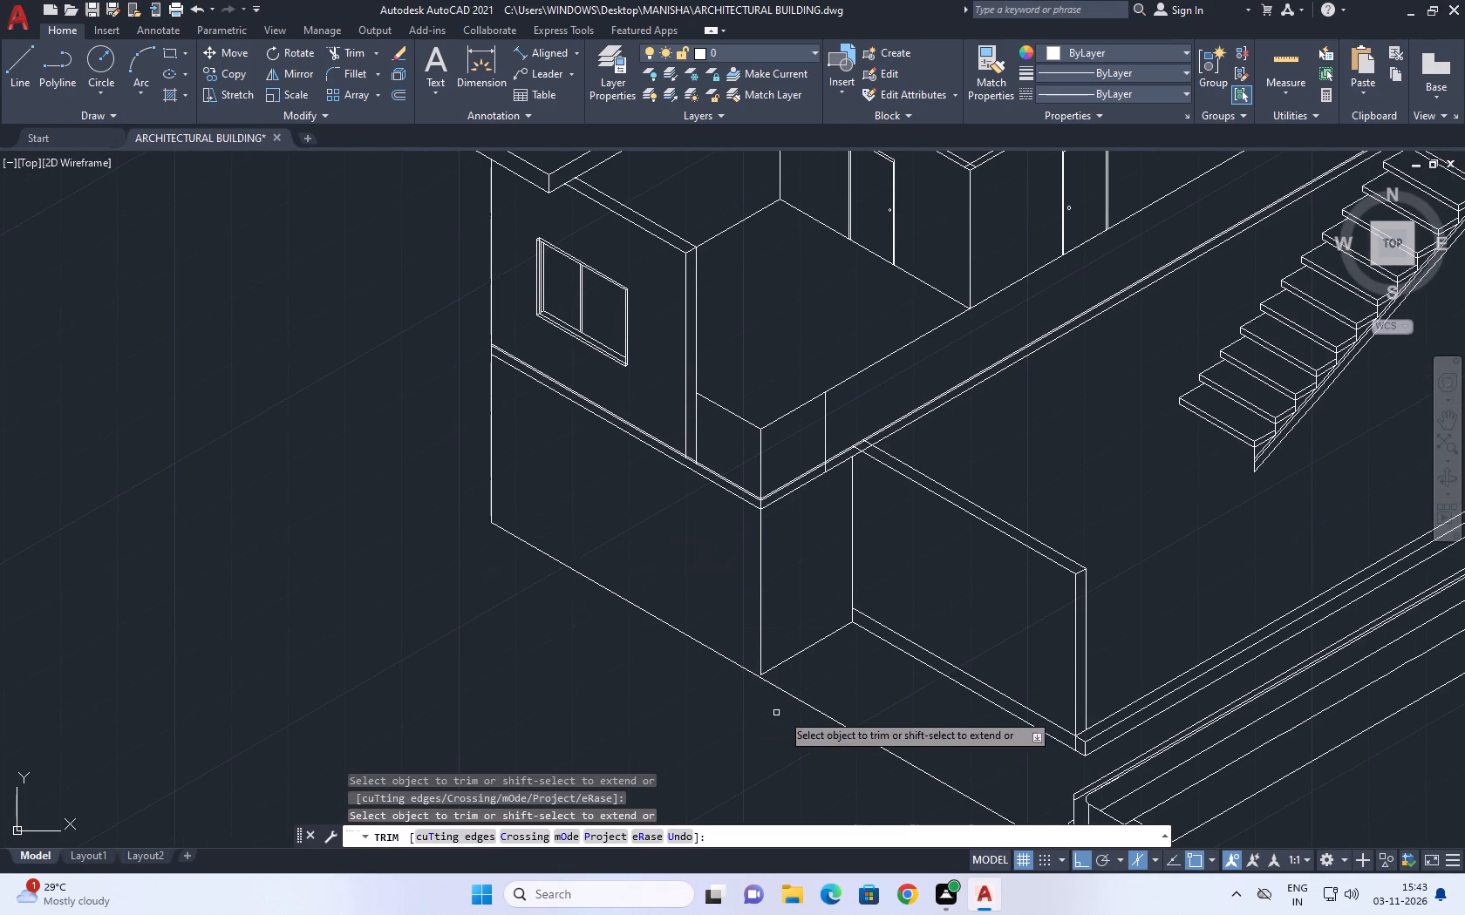
# Extend the vertical line below the base band's front corner and the isometric line beside it to the ground edge line.
pyautogui.moveTo(786, 707); pyautogui.dragTo(777, 611, button='middle')
pyautogui.press('Escape')
pyautogui.press('e')
pyautogui.press('x')
pyautogui.press('space')
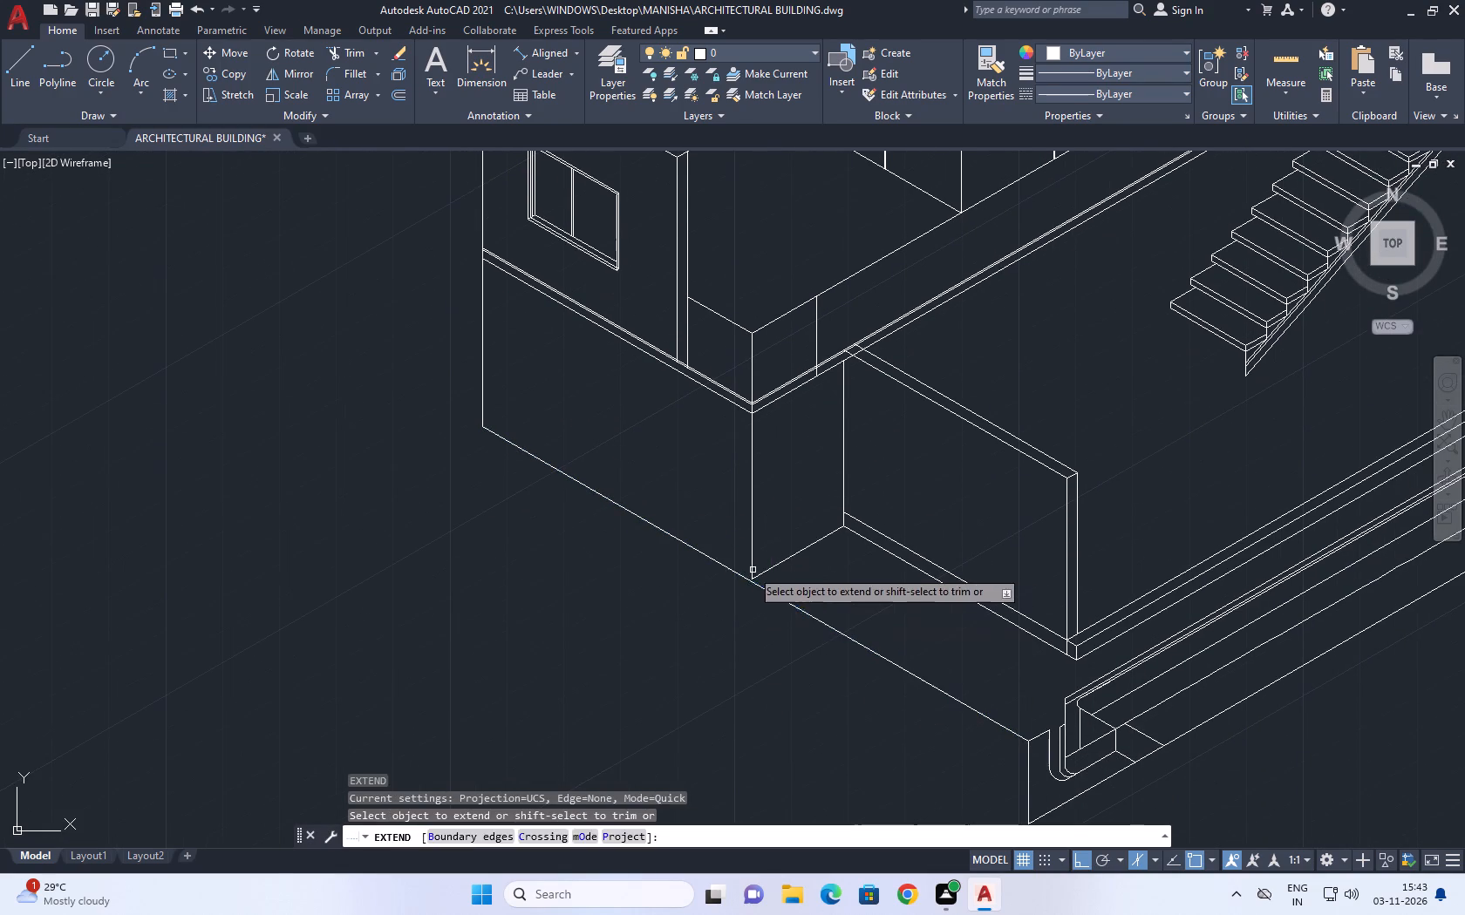
pyautogui.click(747, 564)
pyautogui.click(767, 573)
pyautogui.scroll(2, 766, 576)
pyautogui.click(747, 573)
pyautogui.press('Escape')
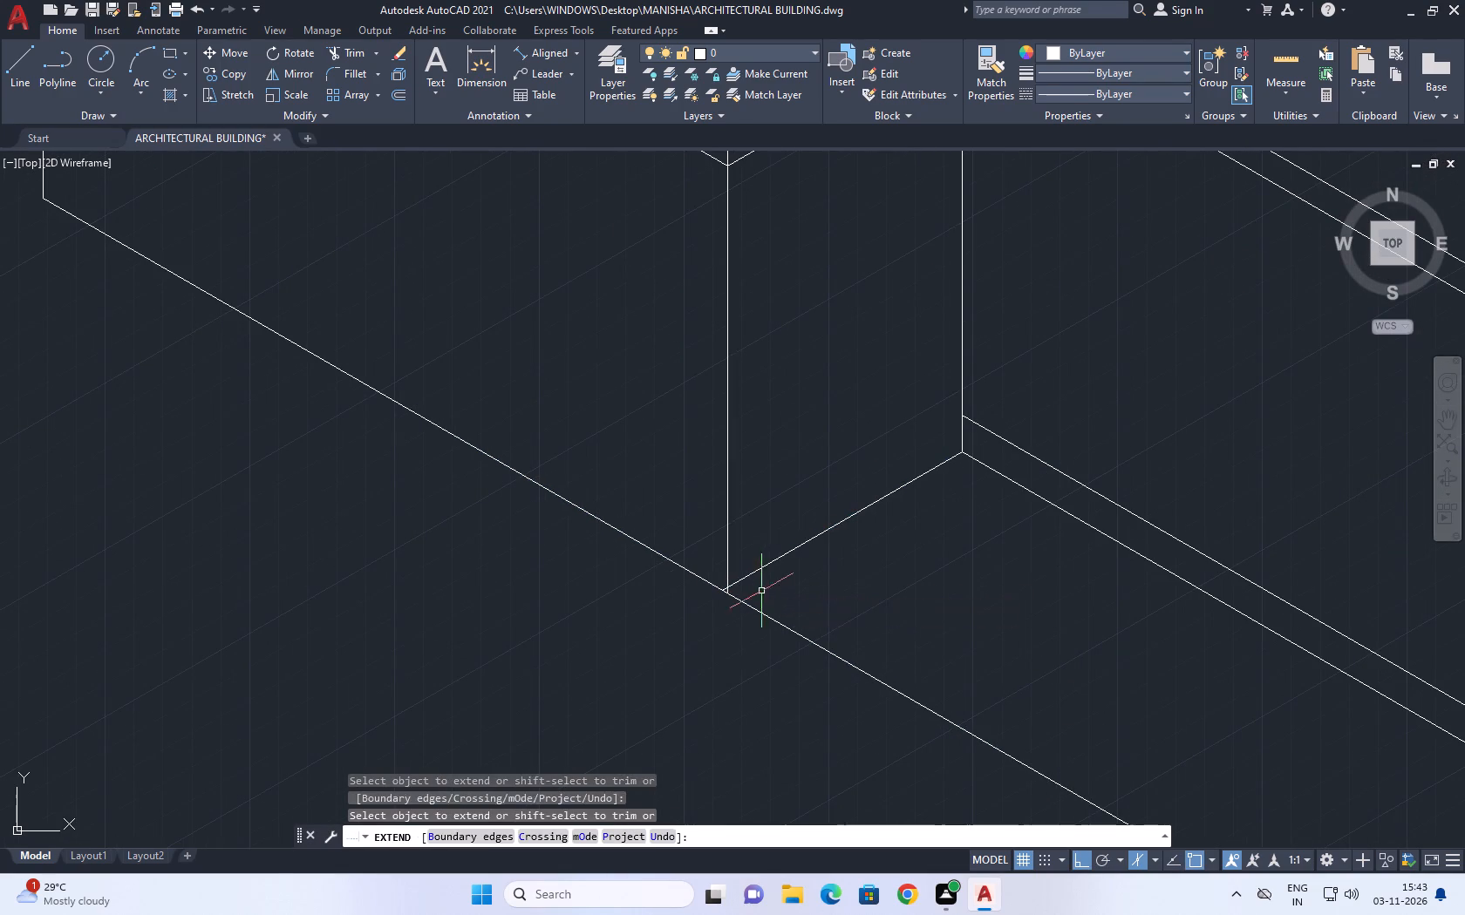
# Stretch the isometric line's free end to the corner where the vertical line meets the ground edge line.
pyautogui.click(782, 566)
pyautogui.click(747, 556)
pyautogui.scroll(2, 690, 587)
pyautogui.click(764, 598)
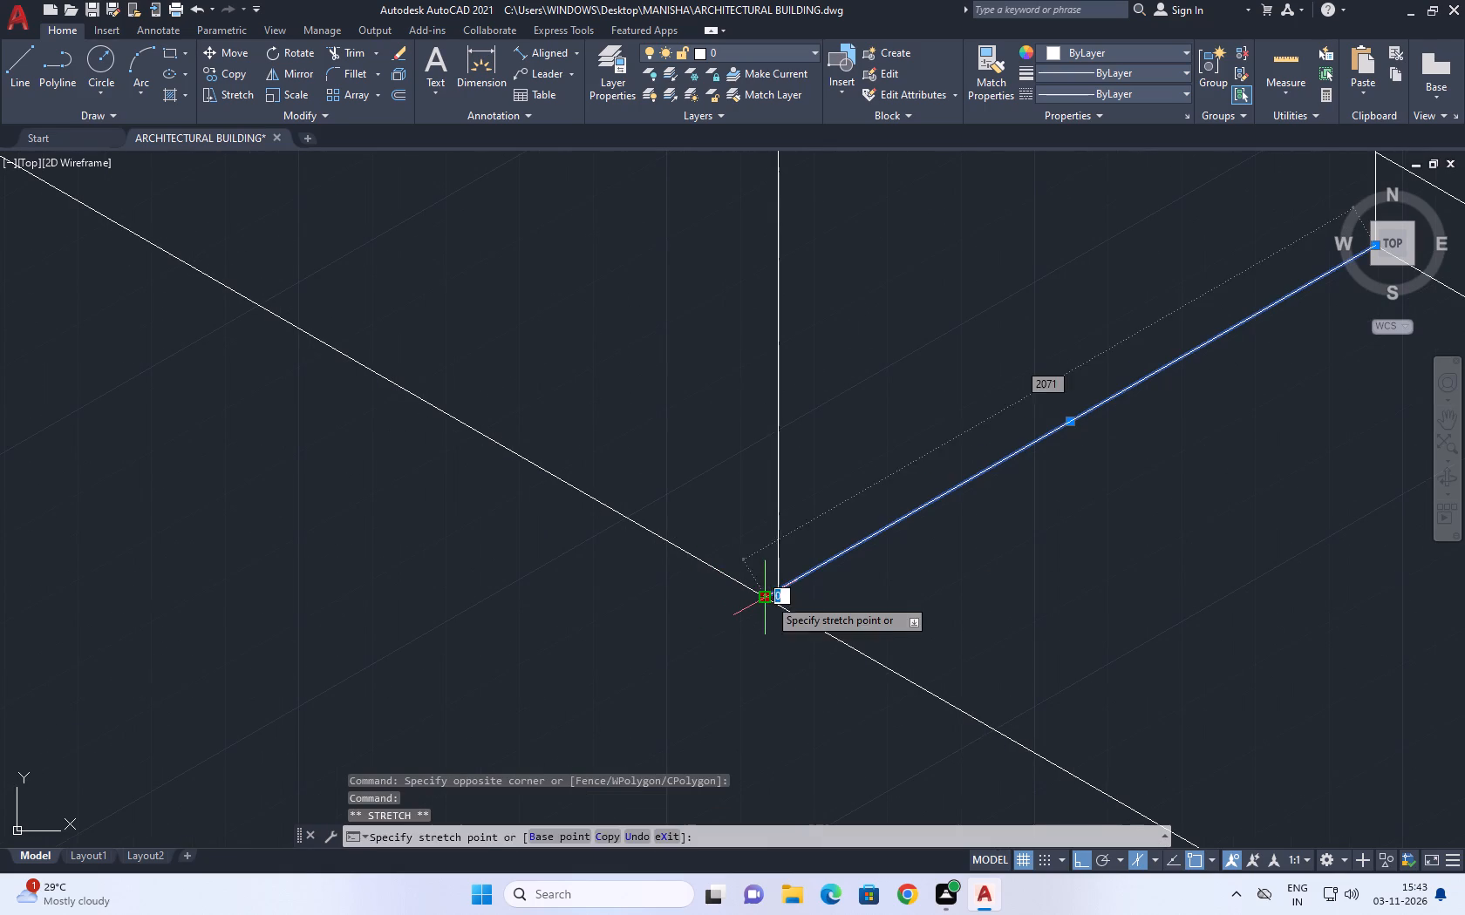
pyautogui.click(778, 602)
pyautogui.scroll(-1, 803, 577)
pyautogui.scroll(6, 785, 595)
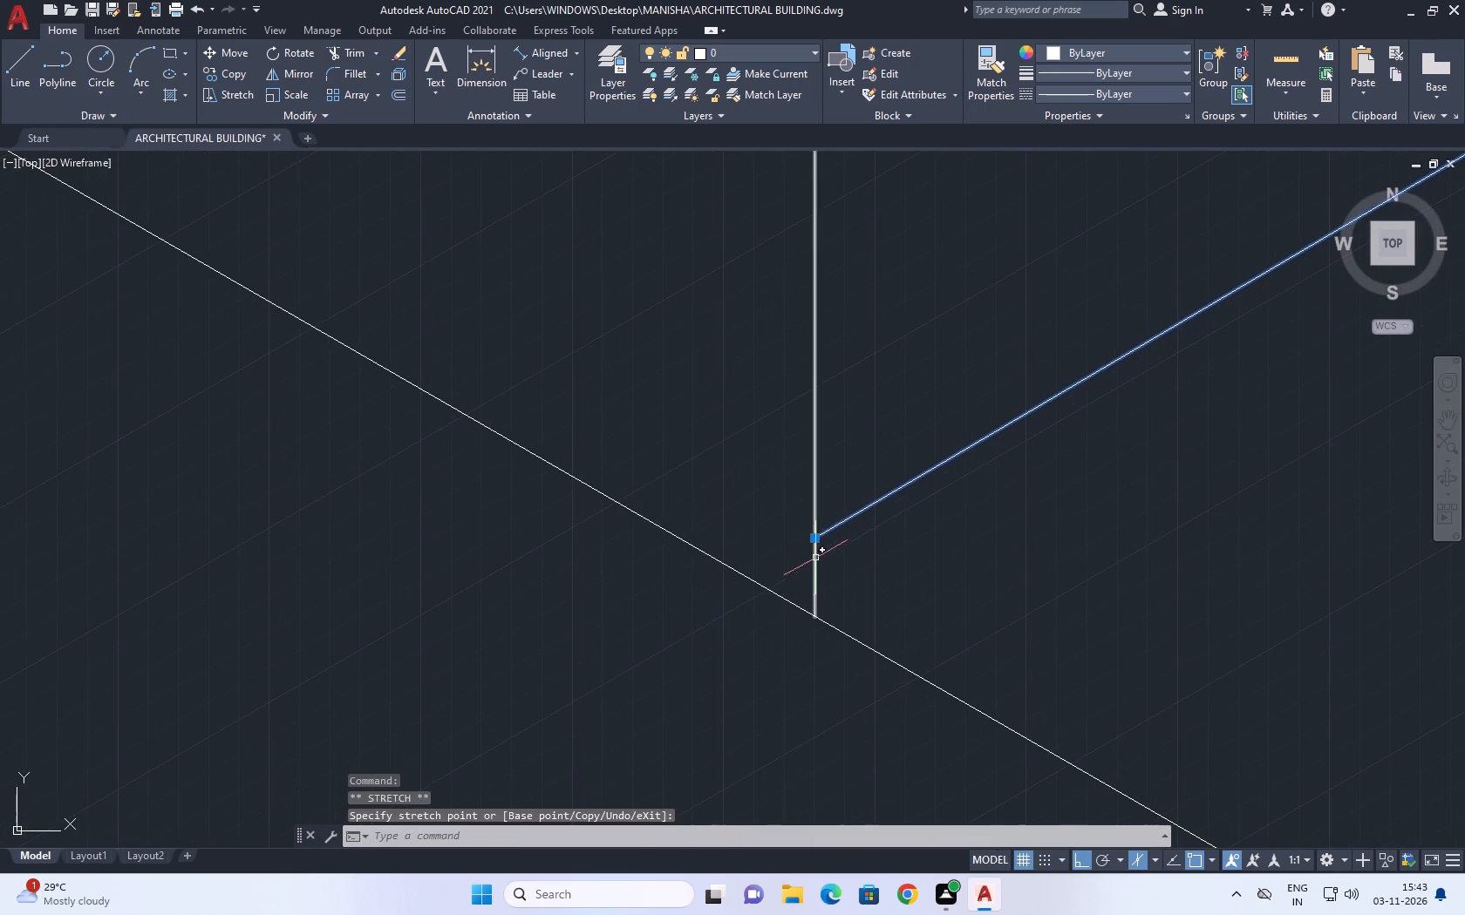
pyautogui.click(815, 538)
pyautogui.click(816, 615)
pyautogui.scroll(-8, 817, 579)
pyautogui.press('Escape')
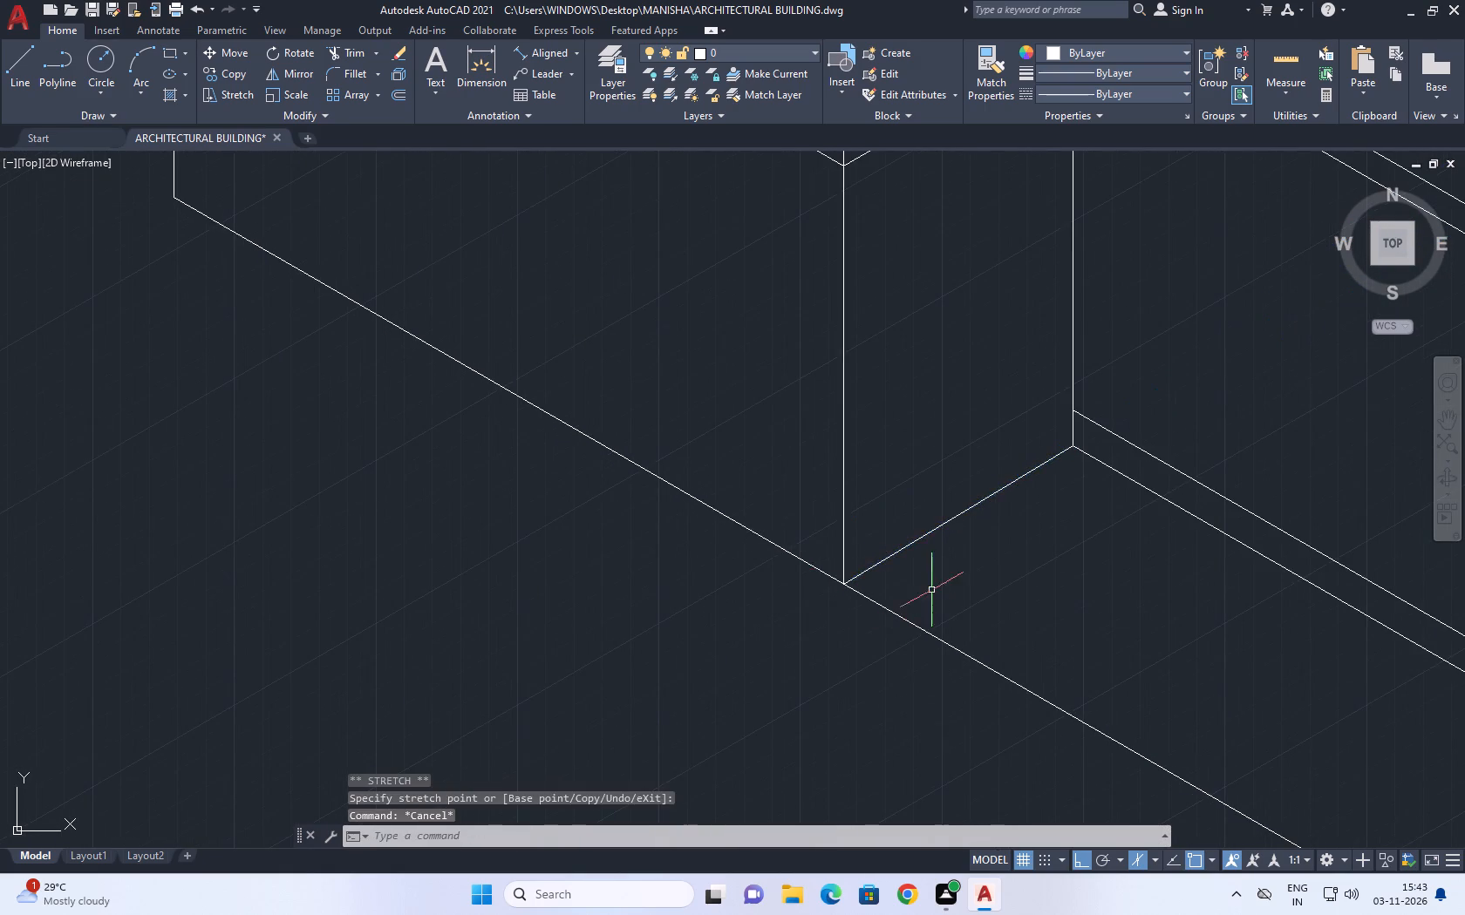
# Draw an isometric line from the thick wall's near bottom corner outward past the ground edge line.
pyautogui.scroll(-5, 917, 514)
pyautogui.scroll(2, 887, 500)
pyautogui.moveTo(1121, 563); pyautogui.dragTo(1029, 538, button='middle')
pyautogui.scroll(2, 1147, 636)
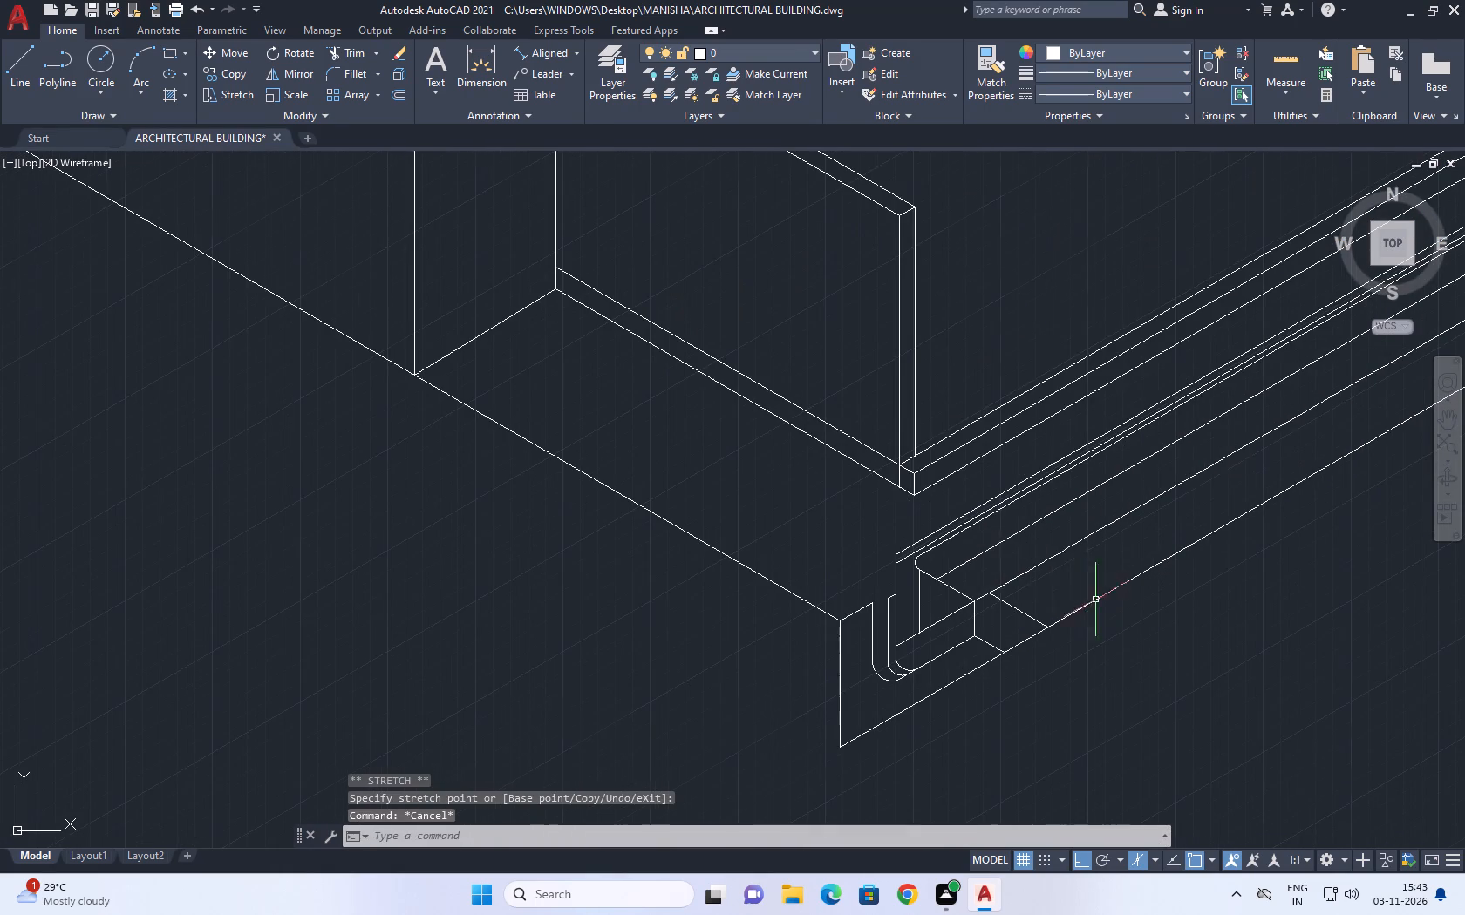
pyautogui.write('l')
pyautogui.press('space')
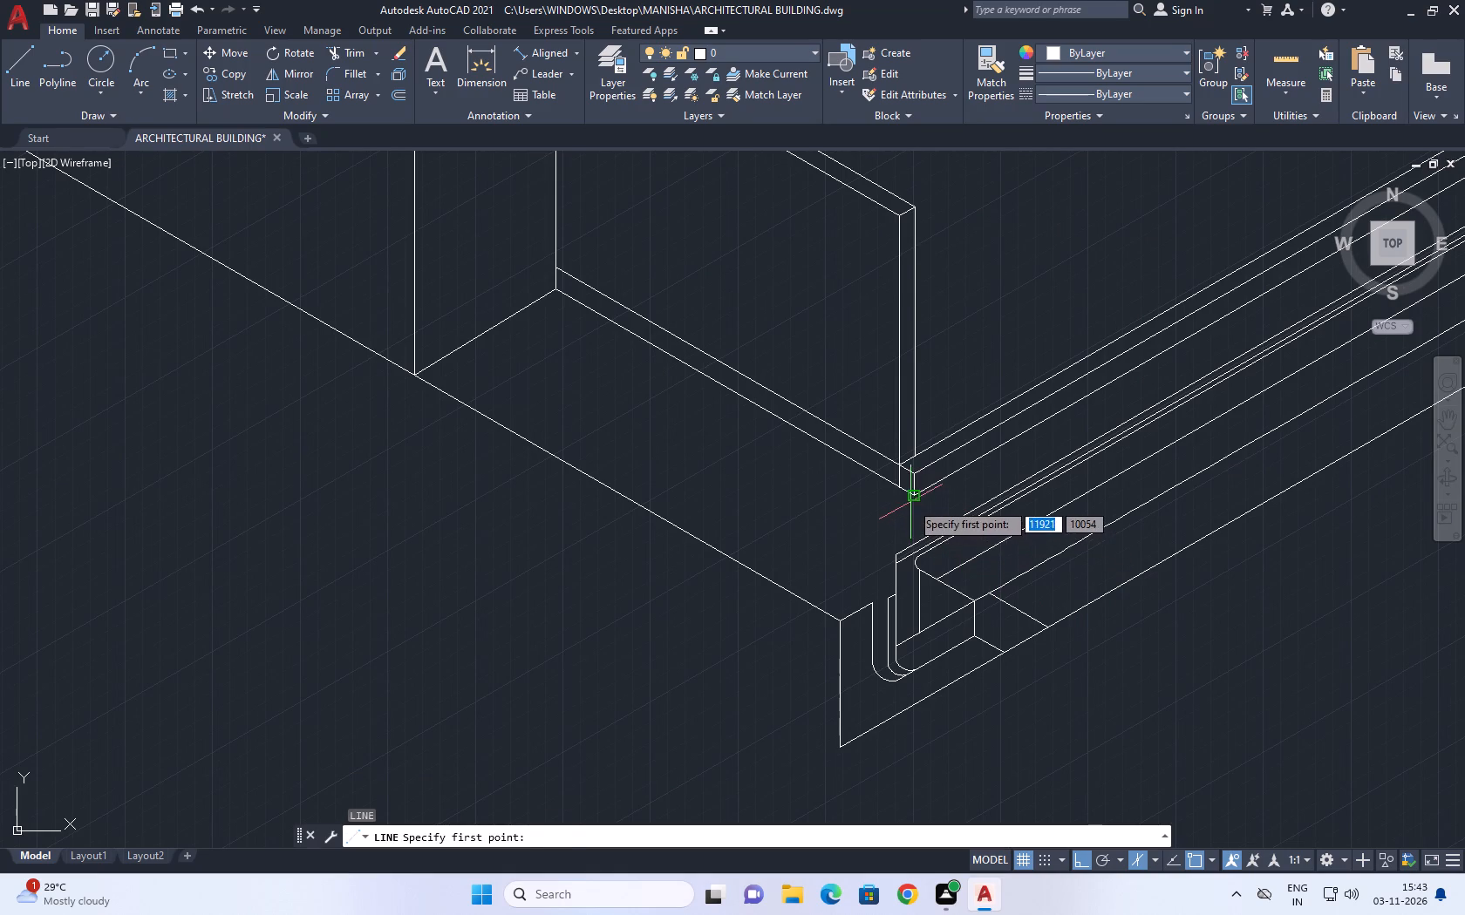
pyautogui.click(910, 502)
pyautogui.click(621, 611)
pyautogui.press('Escape')
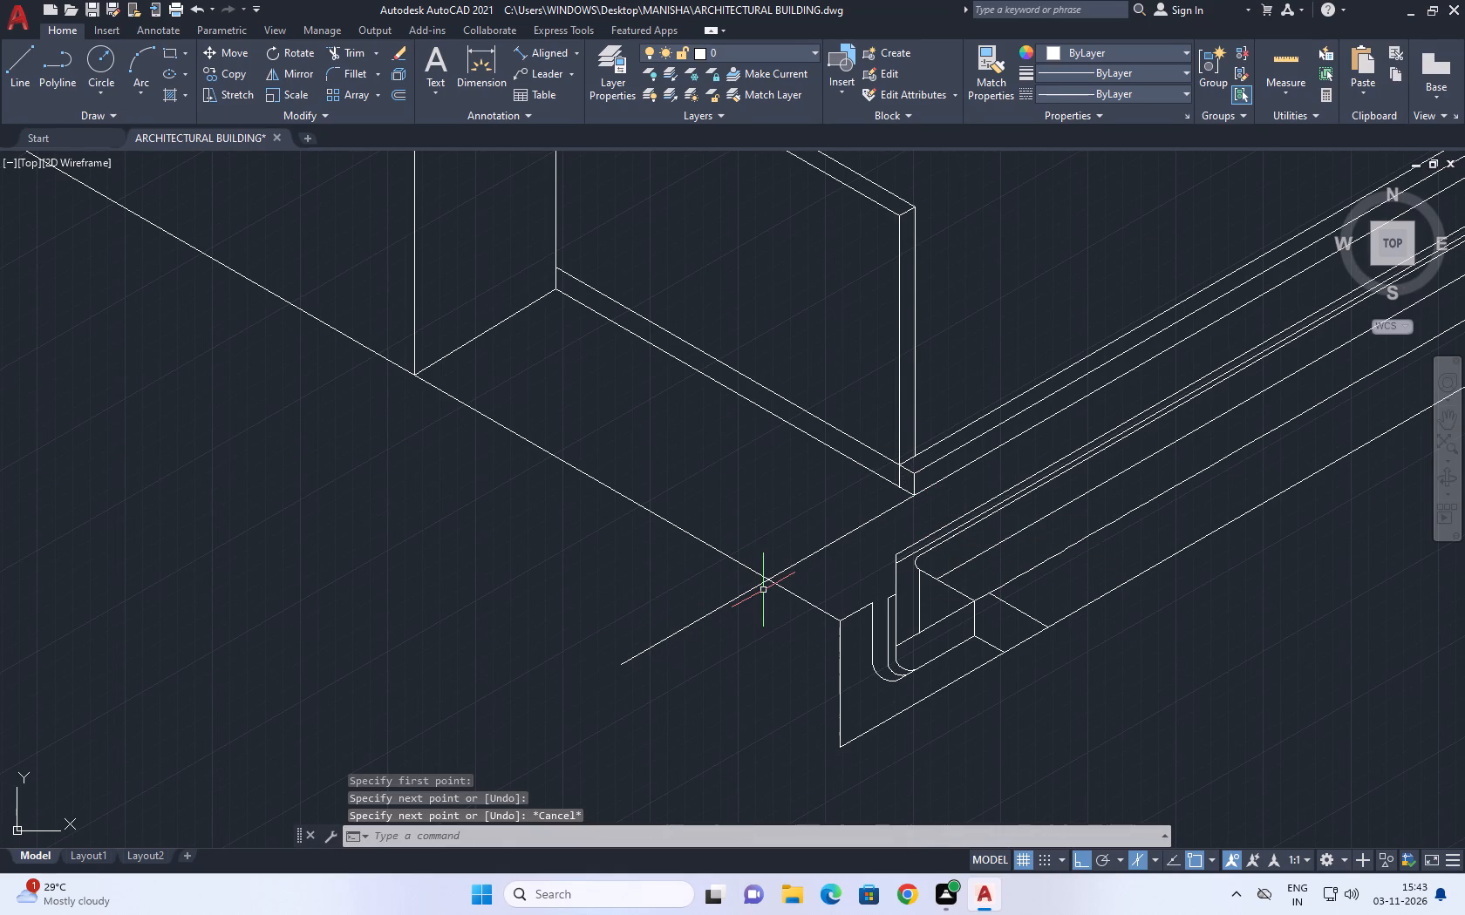
# Trim the part of the new isometric line that projects beyond the ground edge line.
pyautogui.press('t')
pyautogui.write('r')
pyautogui.press('space')
pyautogui.click(723, 586)
pyautogui.click(764, 636)
pyautogui.scroll(-5, 766, 610)
pyautogui.press('Escape')
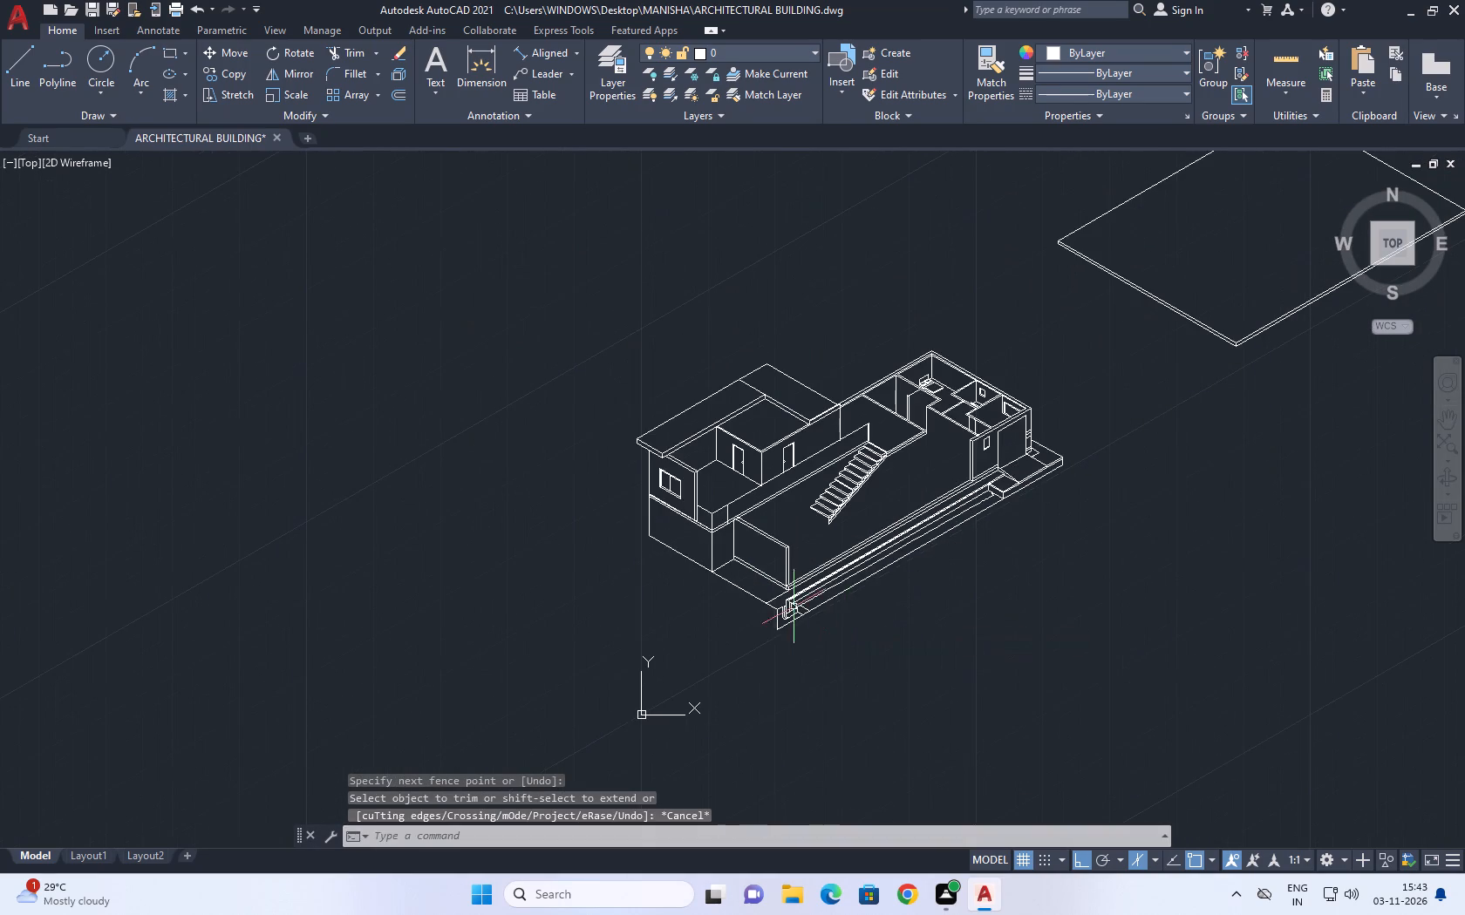
# Stretch the ground edge line's near end back along its direction, slightly away from the channel end profile's corner.
pyautogui.scroll(1, 695, 554)
pyautogui.moveTo(695, 554); pyautogui.dragTo(728, 573, button='middle')
pyautogui.scroll(1, 806, 593)
pyautogui.moveTo(860, 576); pyautogui.dragTo(880, 593, button='middle')
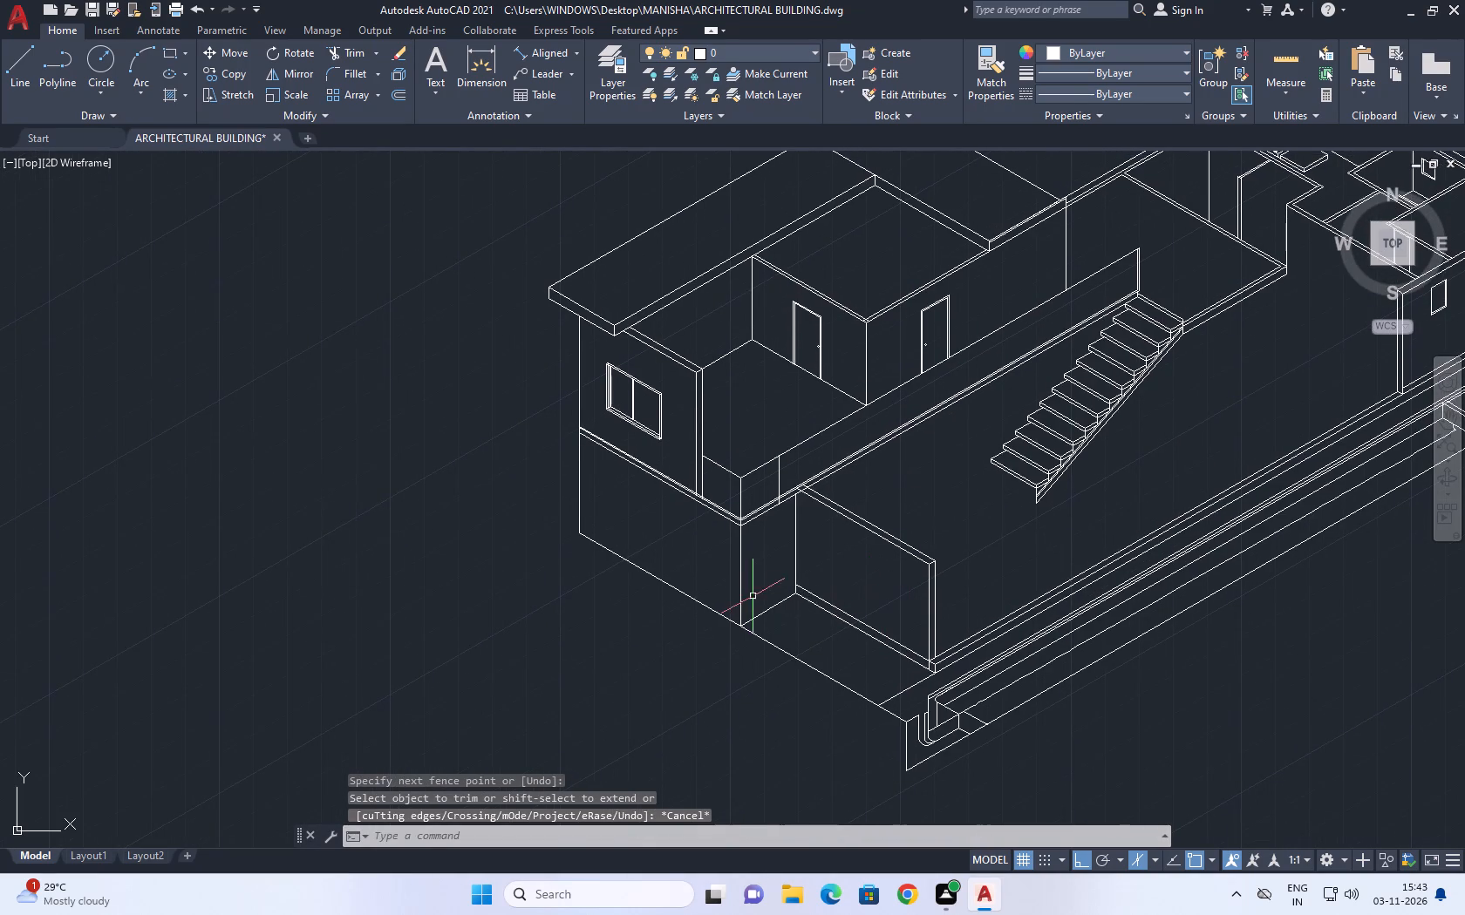
pyautogui.moveTo(841, 641); pyautogui.dragTo(855, 612, button='middle')
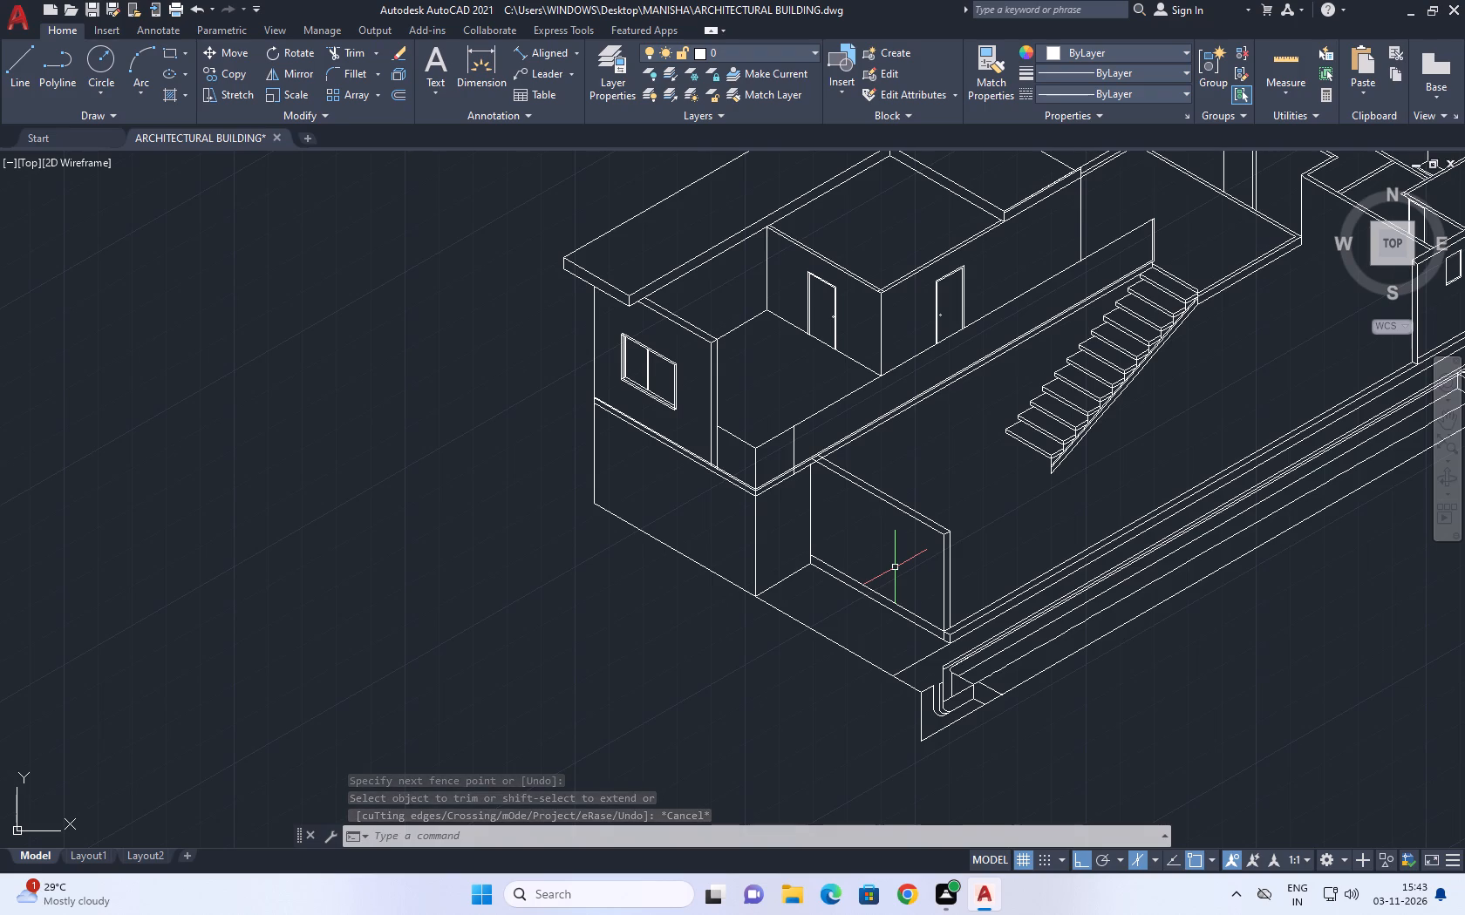
pyautogui.scroll(1, 895, 567)
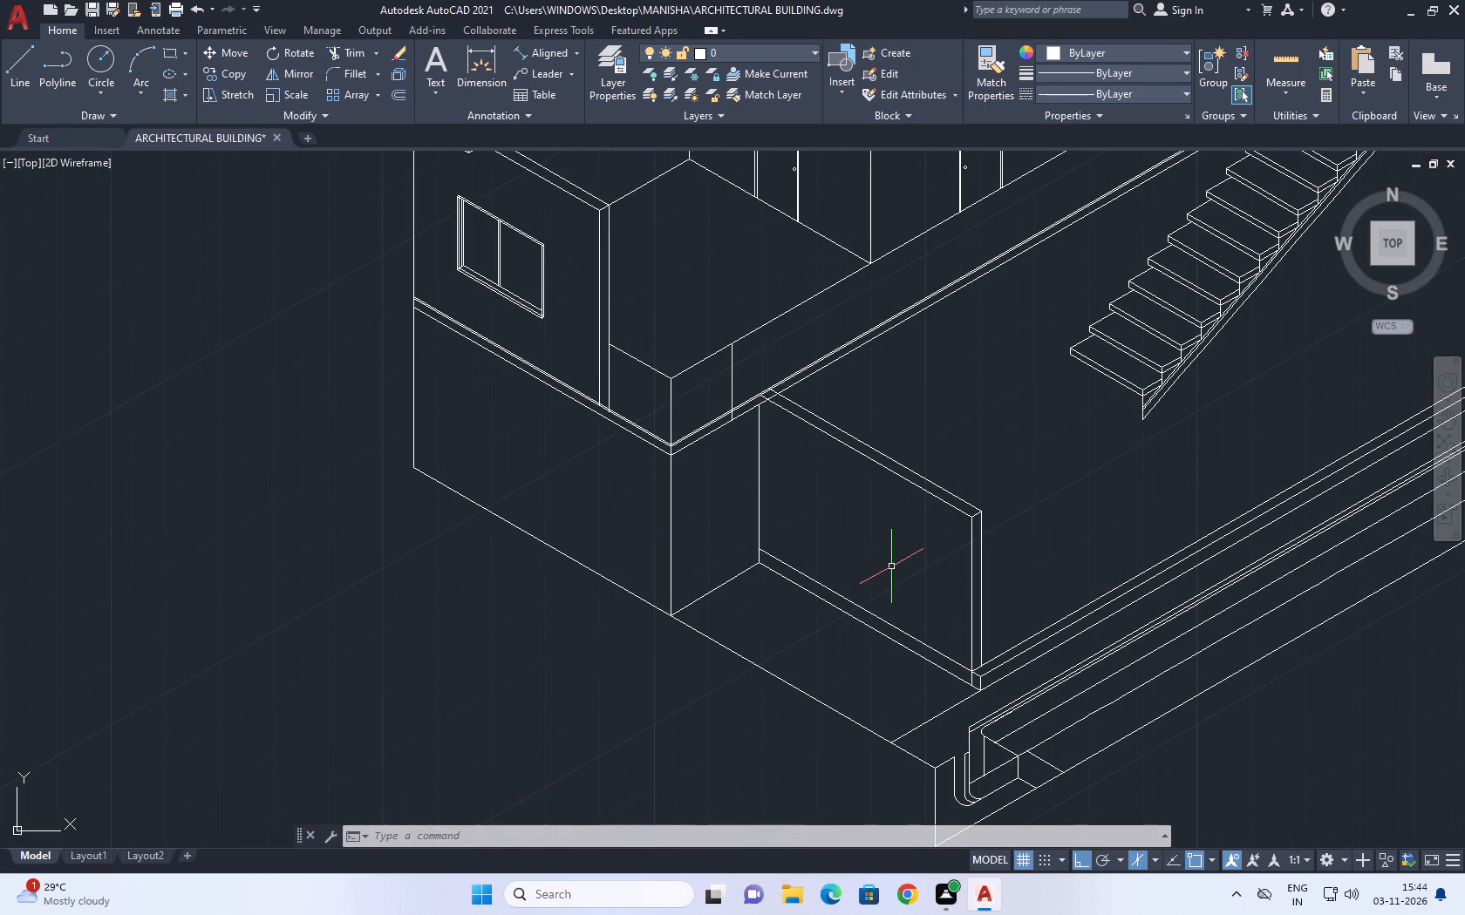
pyautogui.moveTo(970, 614); pyautogui.dragTo(770, 220, button='middle')
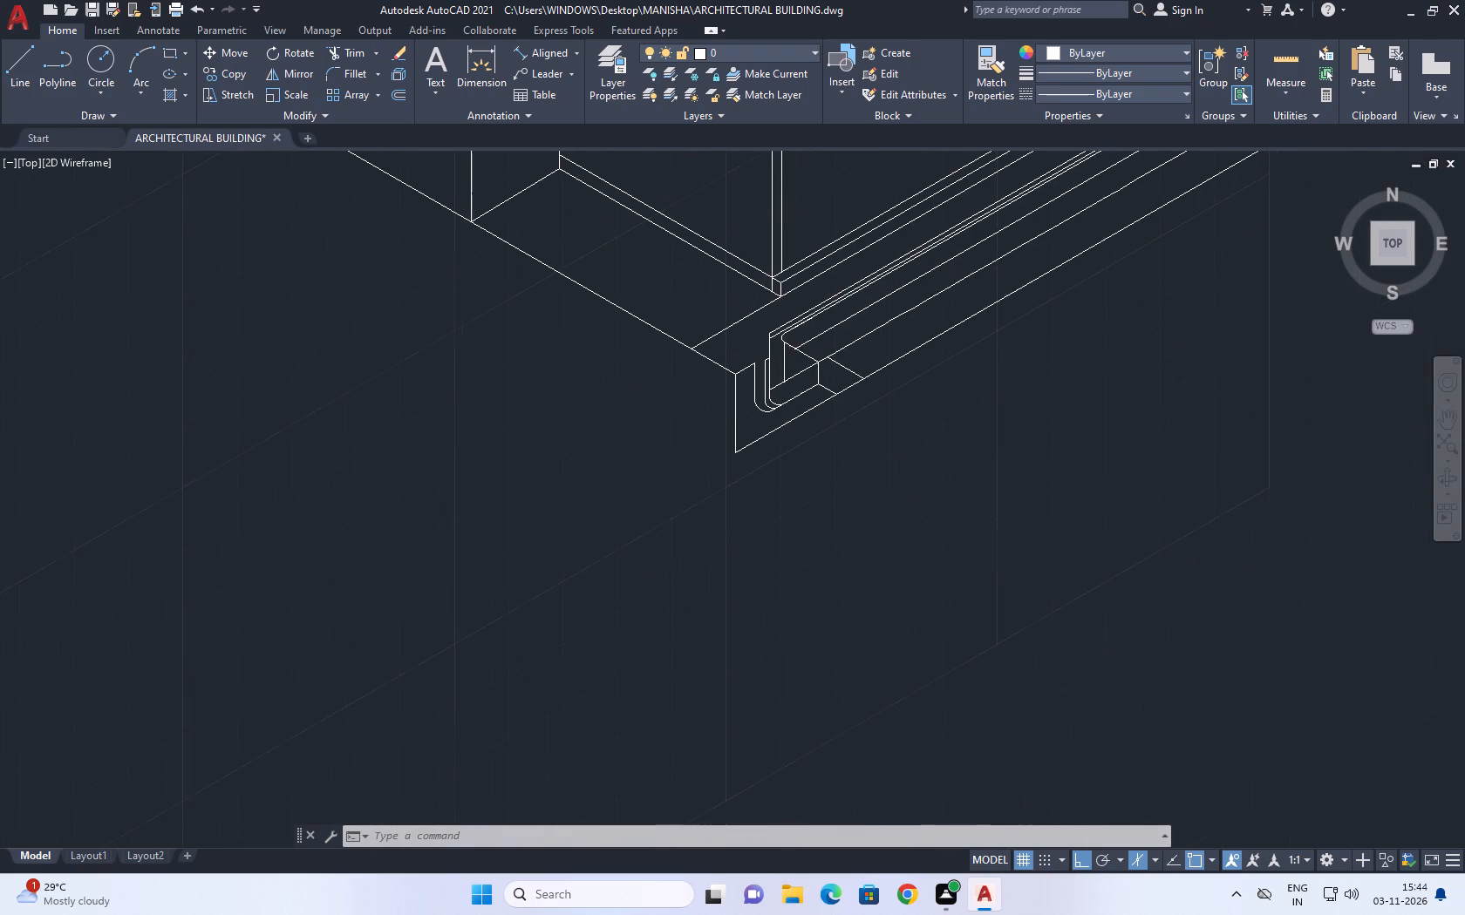
pyautogui.moveTo(891, 484); pyautogui.dragTo(883, 478)
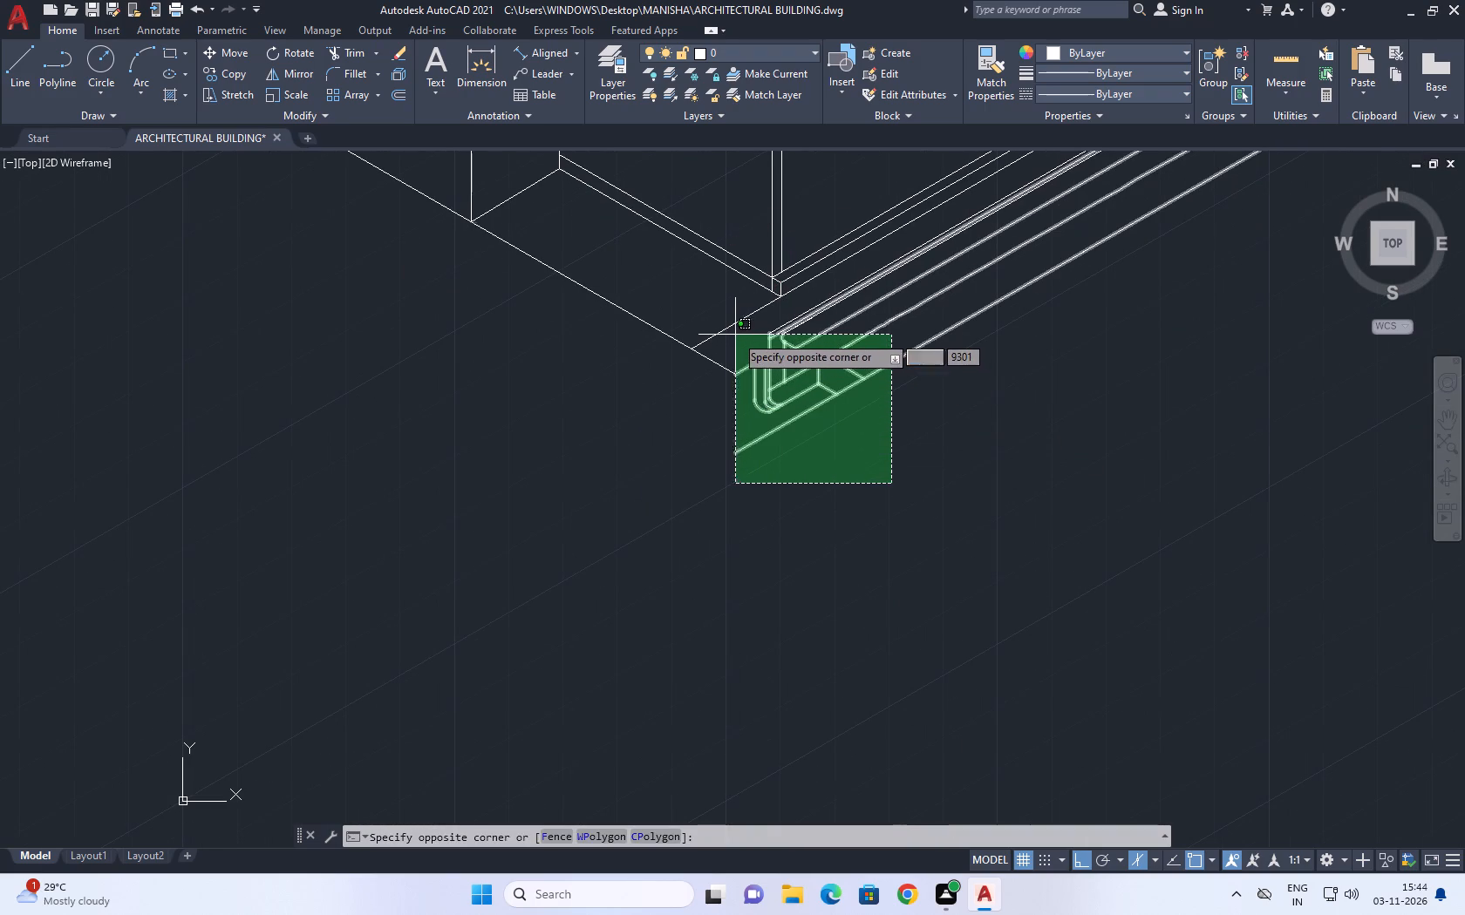
pyautogui.press('Escape')
pyautogui.moveTo(664, 307); pyautogui.dragTo(645, 299)
pyautogui.moveTo(610, 337); pyautogui.dragTo(608, 349)
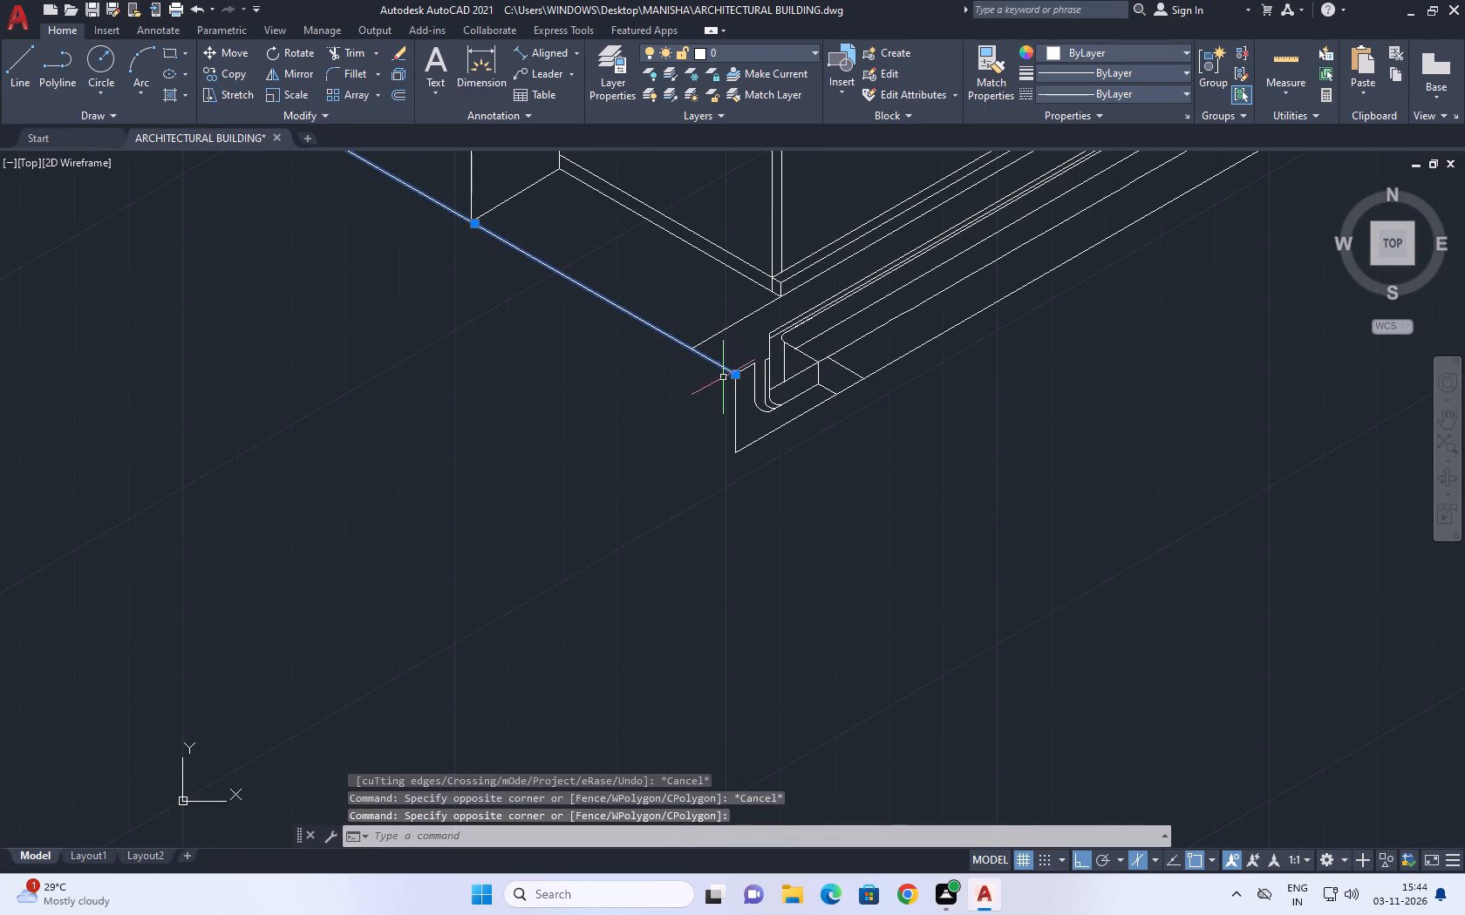
pyautogui.click(734, 376)
pyautogui.click(716, 363)
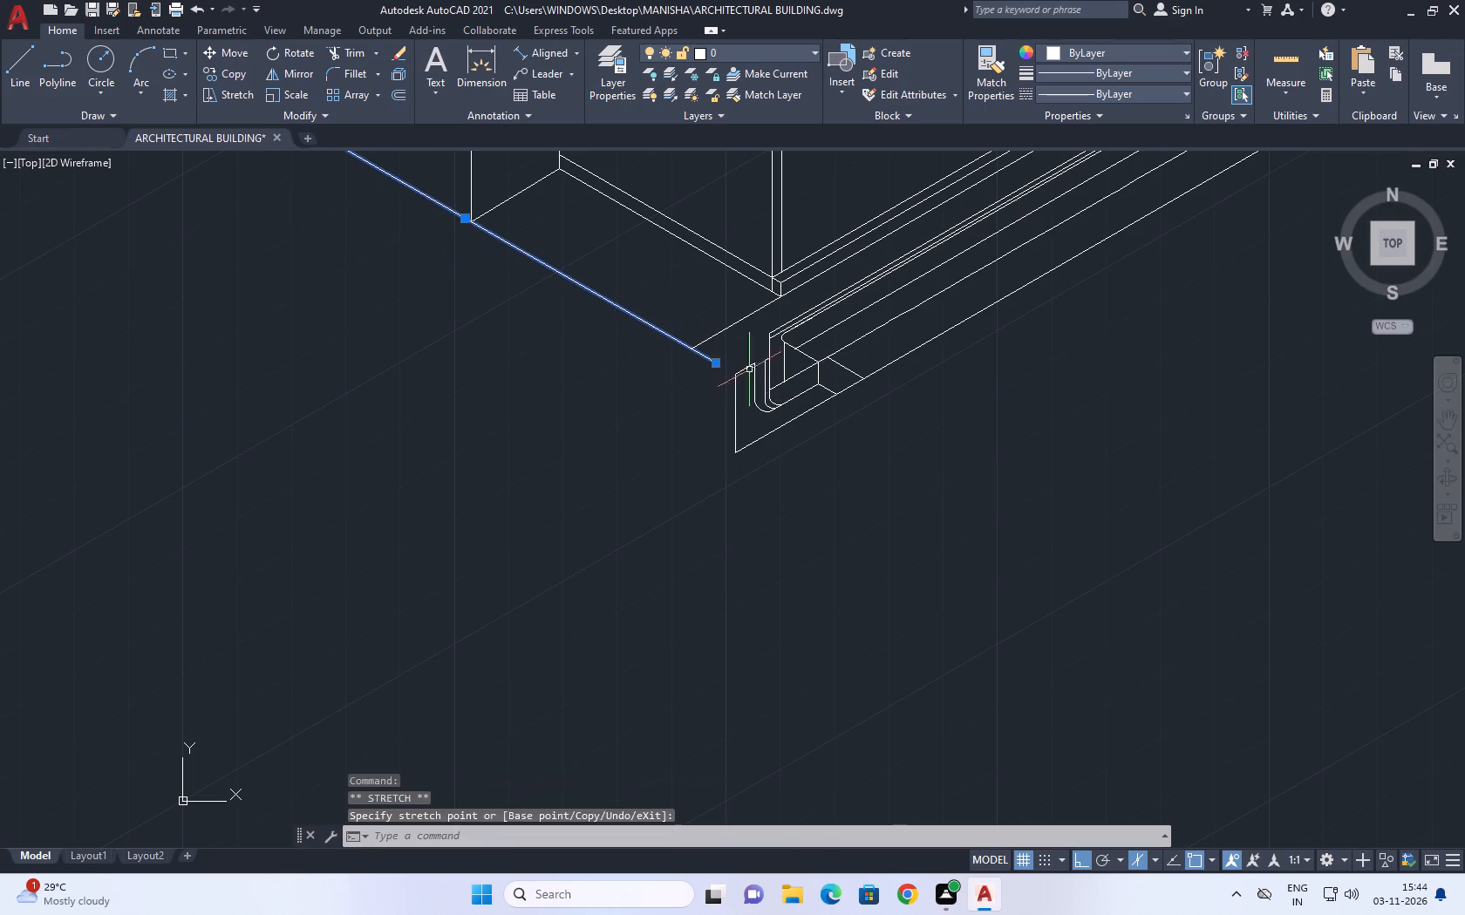
pyautogui.press('Escape')
# Stretch the channel's near end along its length so its top inner corner meets the ground edge line's free end.
pyautogui.moveTo(842, 538); pyautogui.dragTo(821, 513)
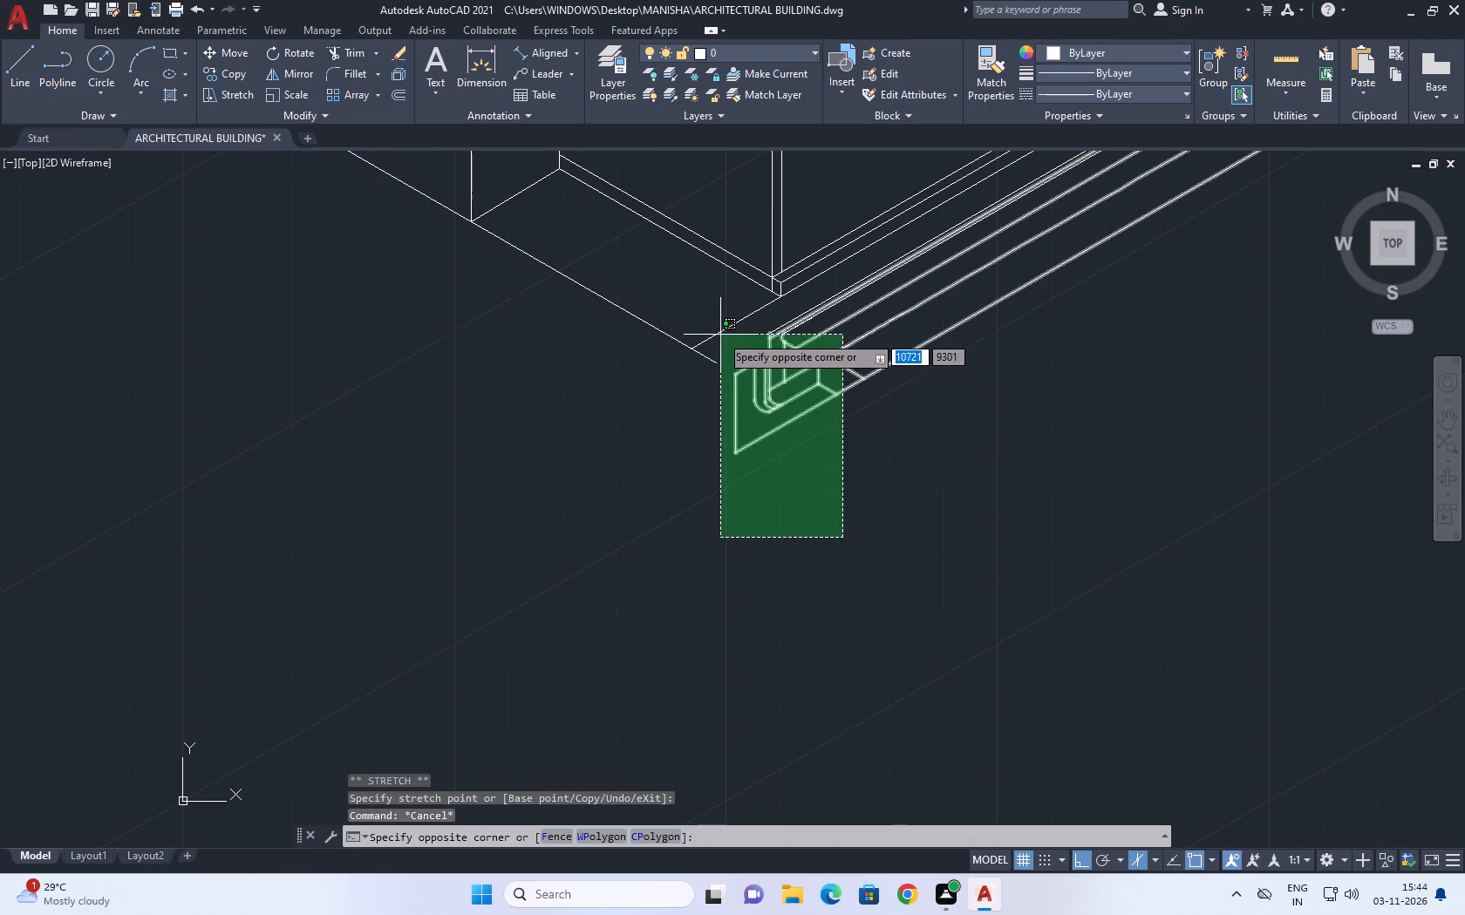
pyautogui.click(732, 331)
pyautogui.moveTo(851, 539); pyautogui.dragTo(806, 494)
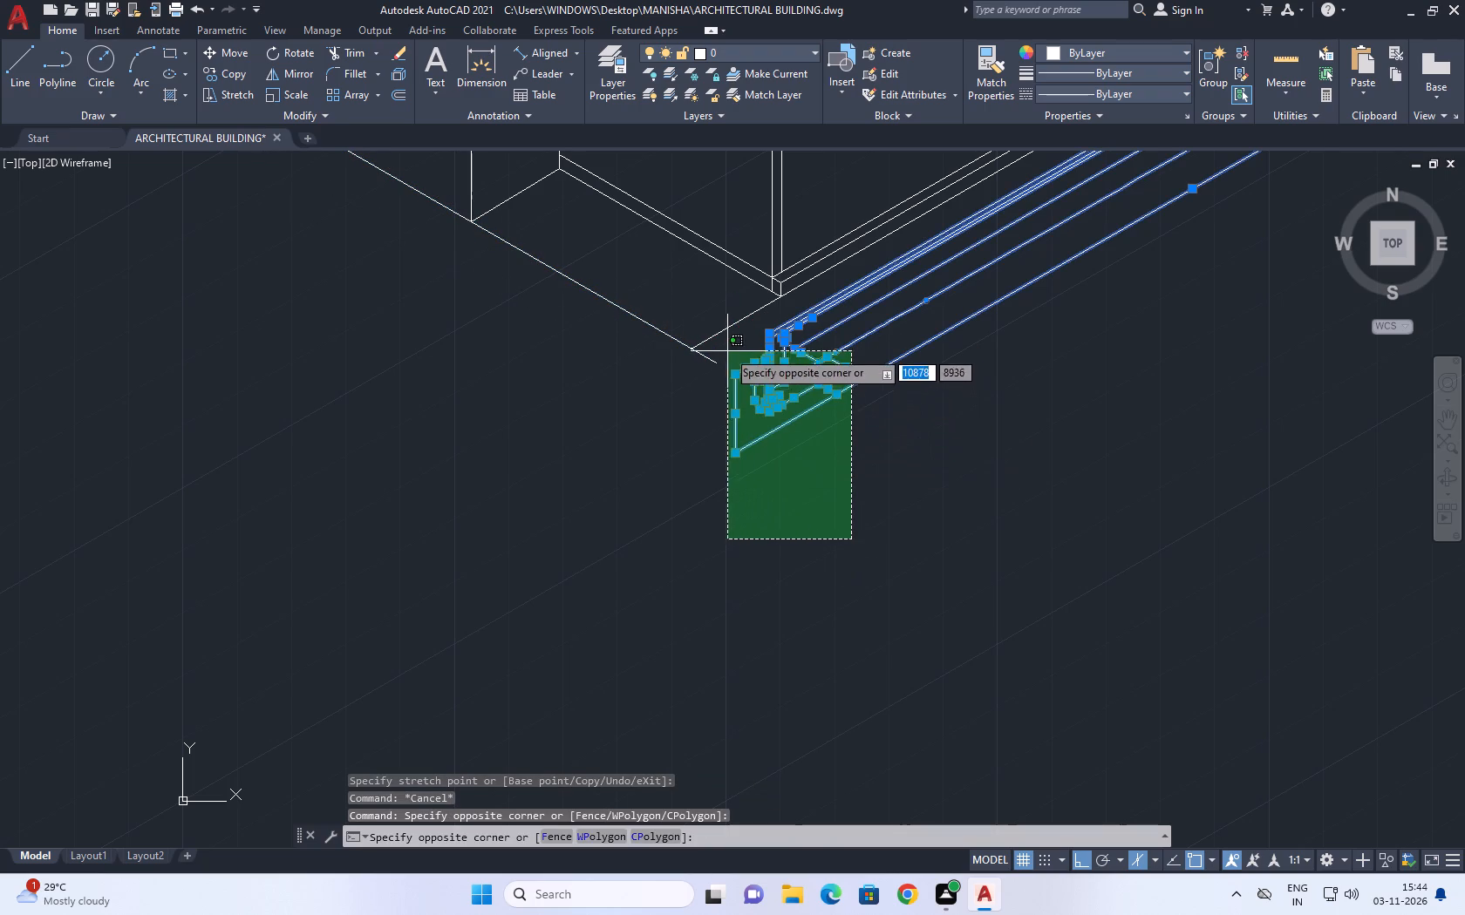
pyautogui.click(726, 341)
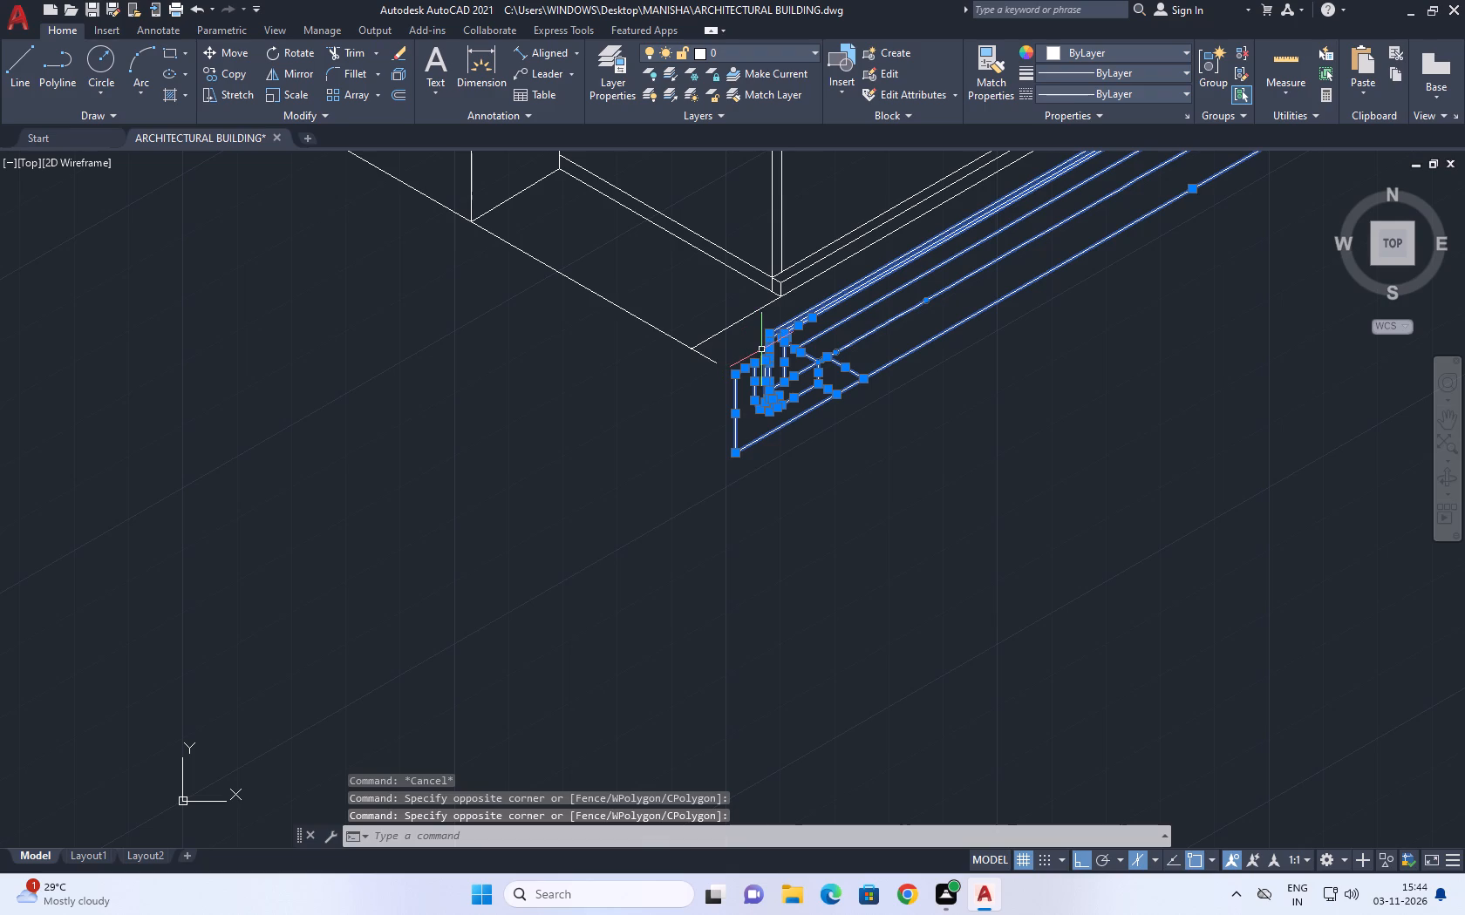
pyautogui.press('s')
pyautogui.press('space')
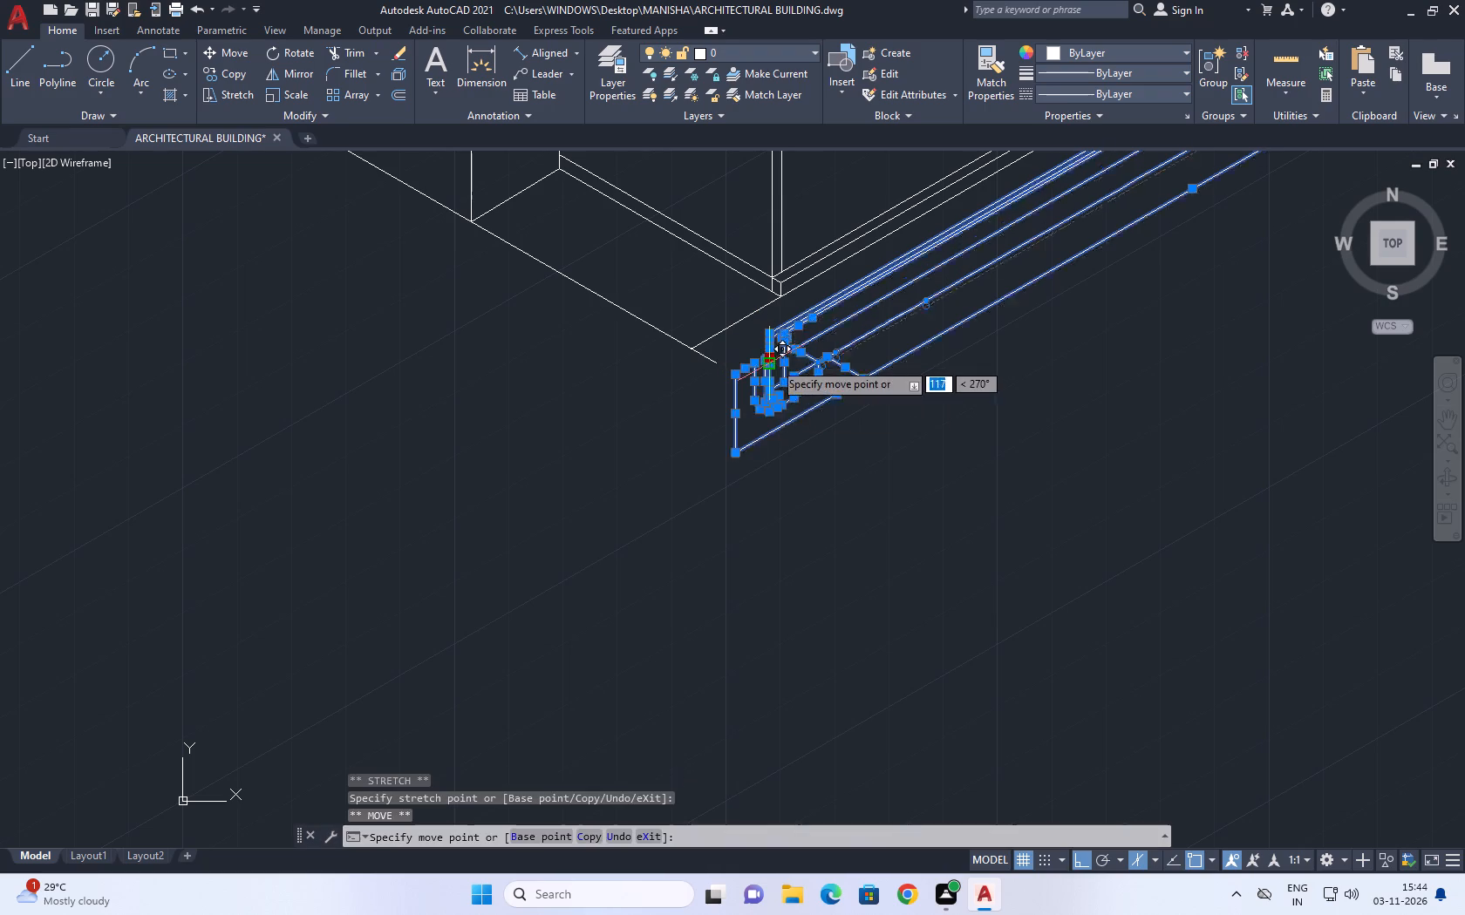
pyautogui.scroll(1, 772, 326)
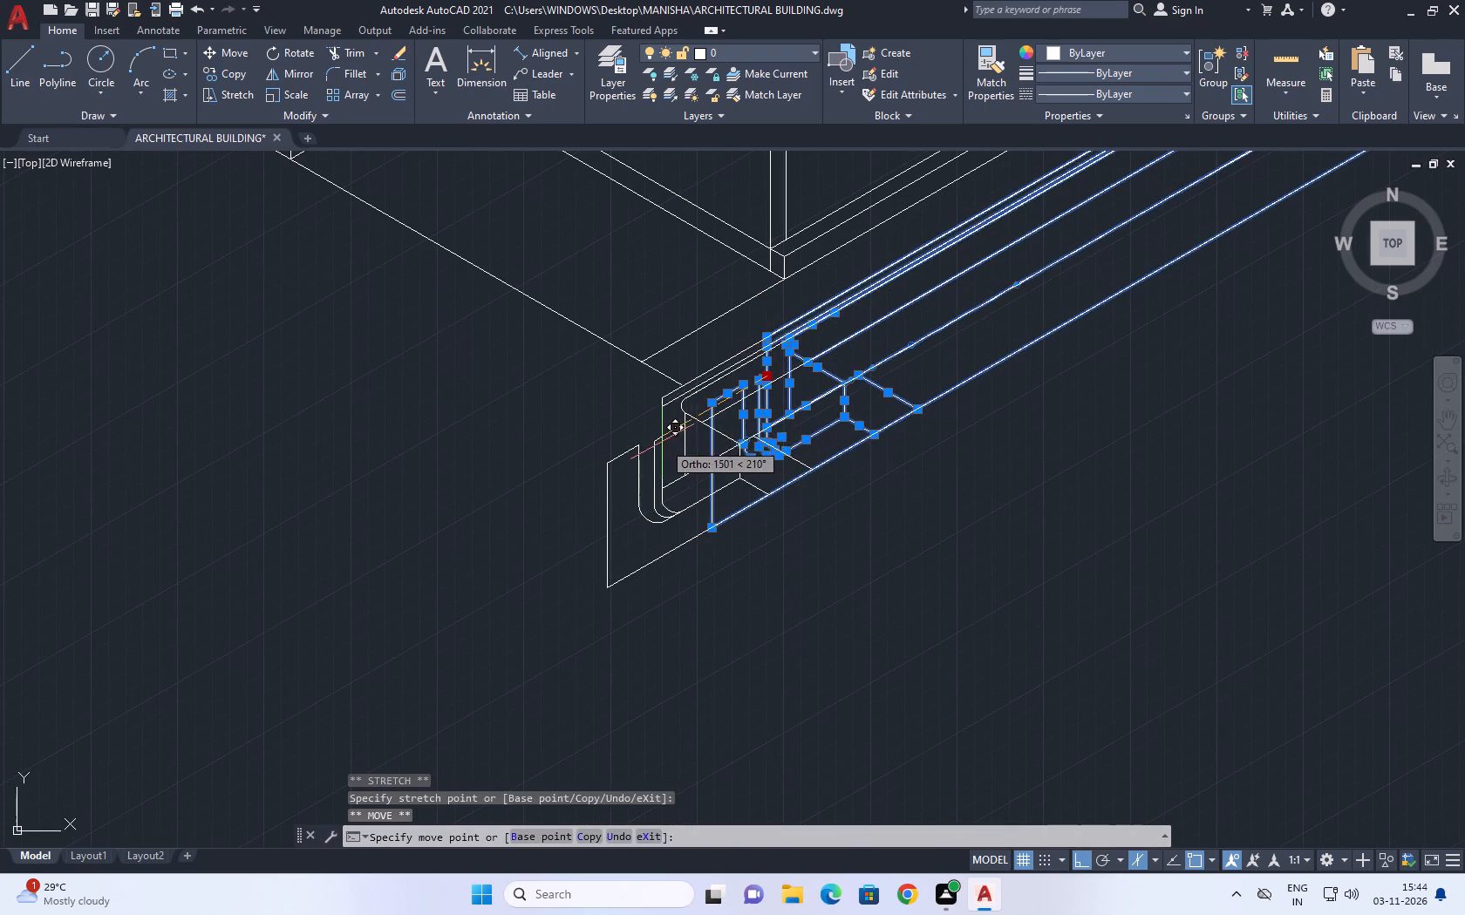
pyautogui.press('Escape')
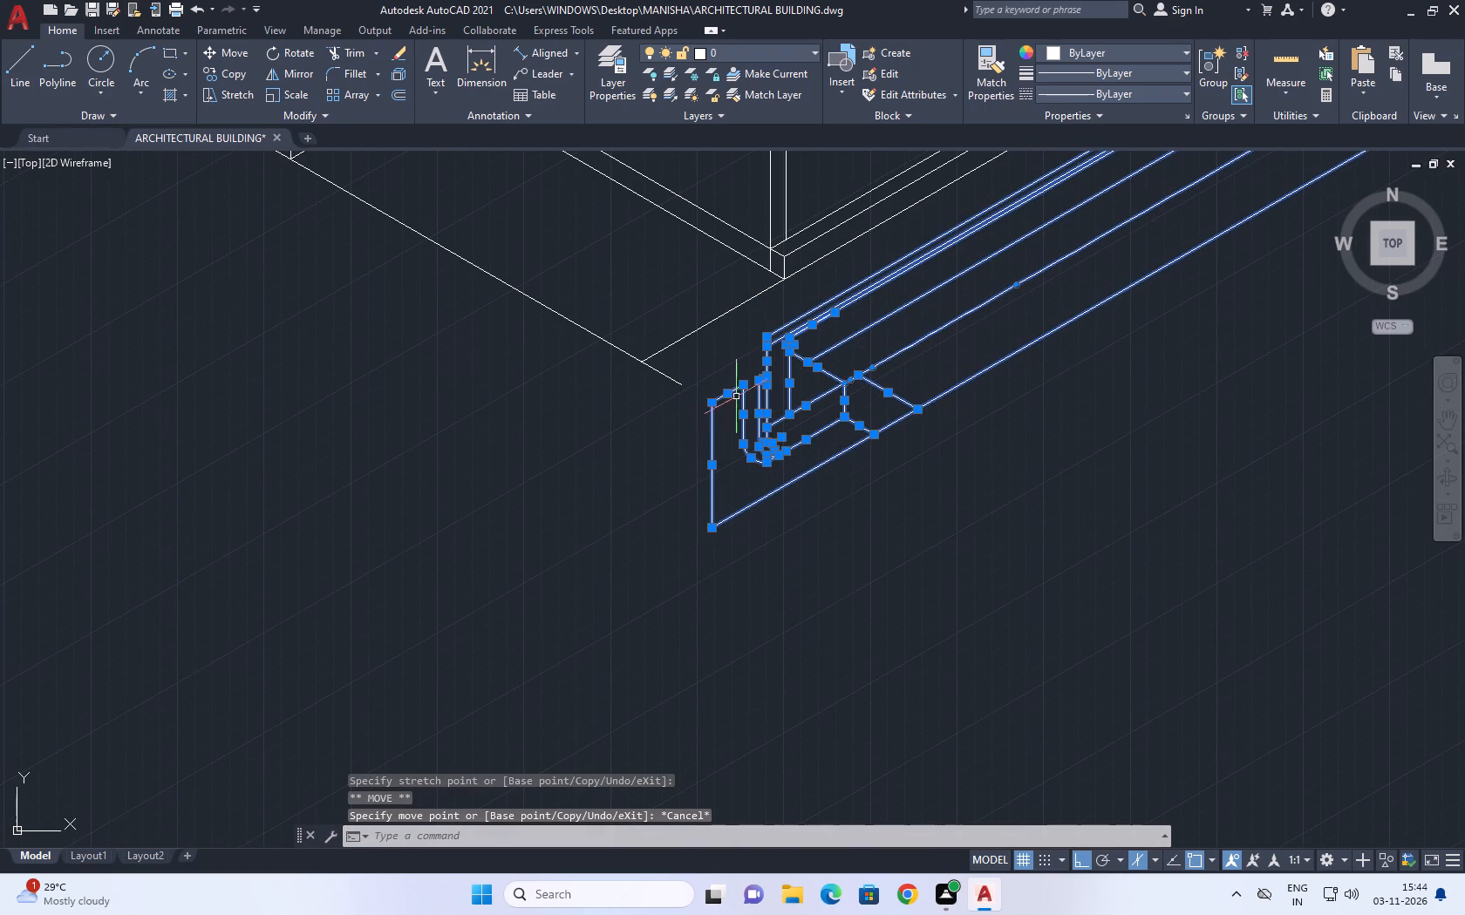
pyautogui.write('s')
pyautogui.press('space')
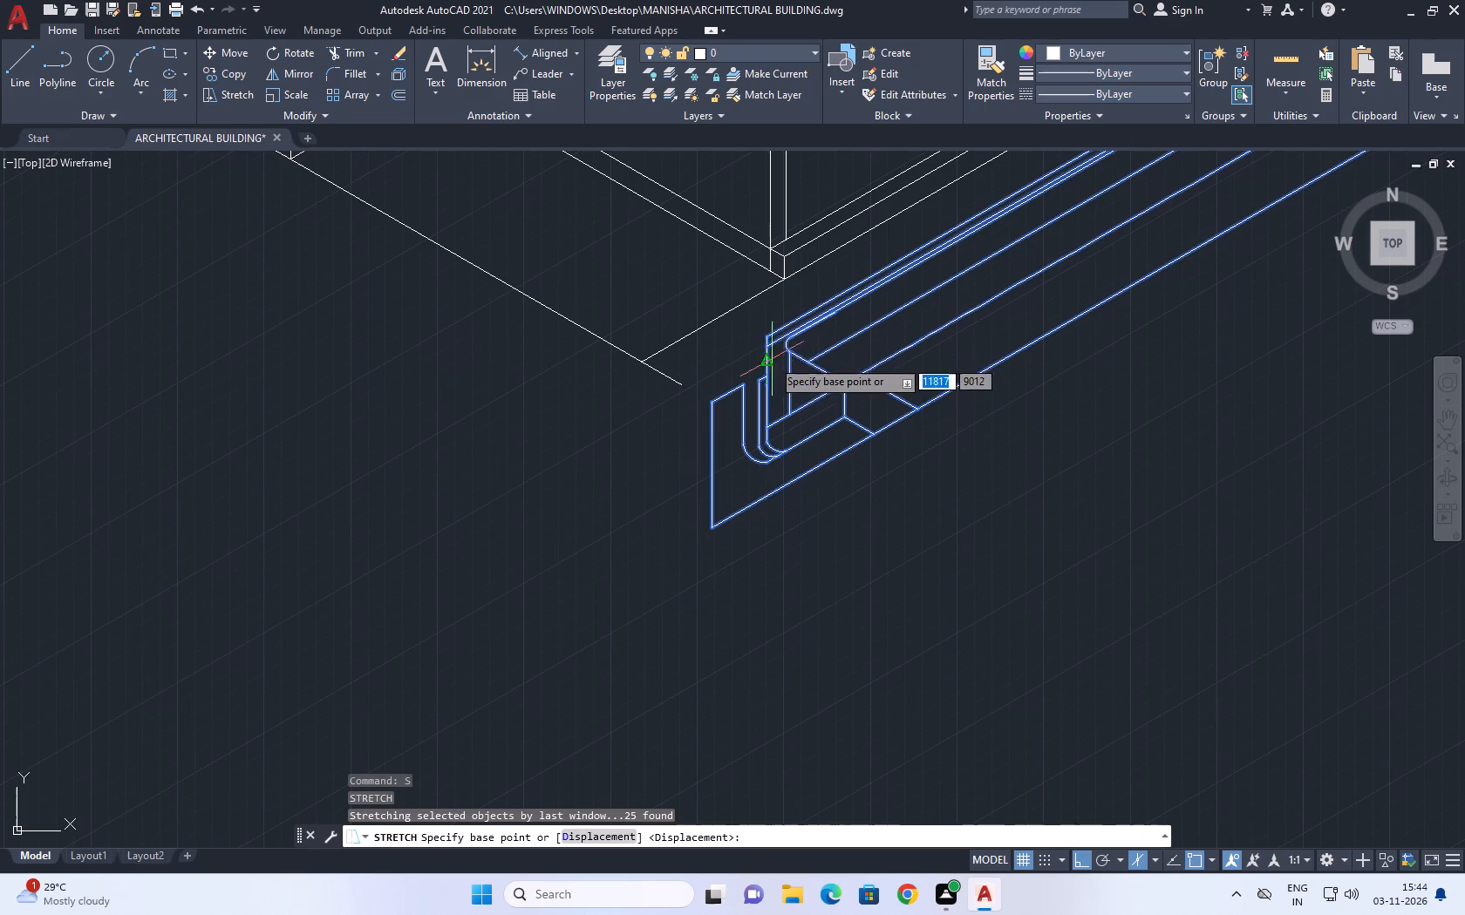
pyautogui.scroll(2, 765, 335)
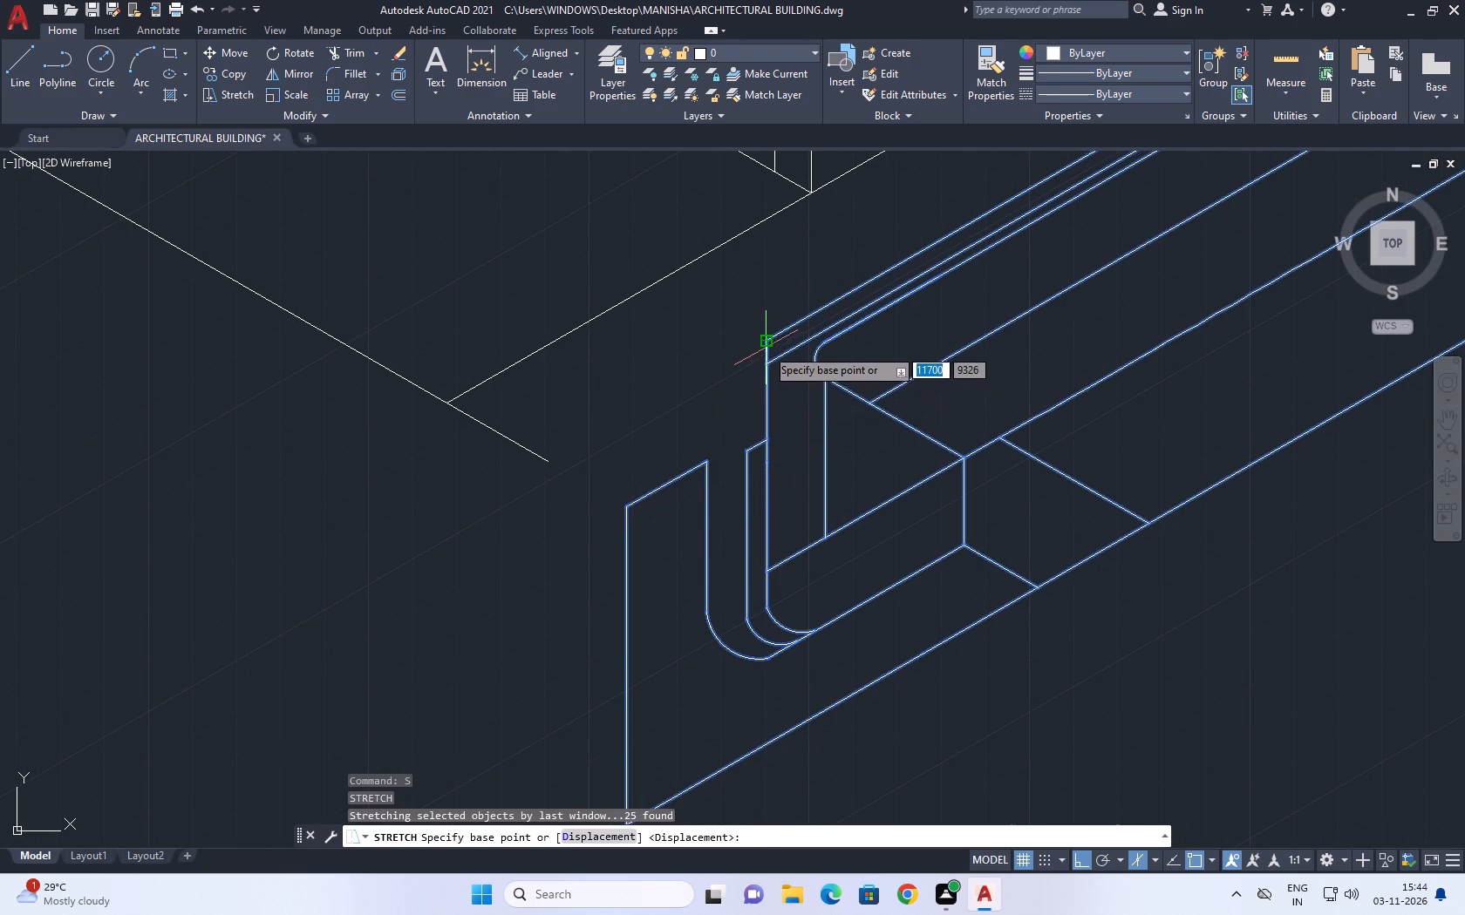
pyautogui.click(770, 340)
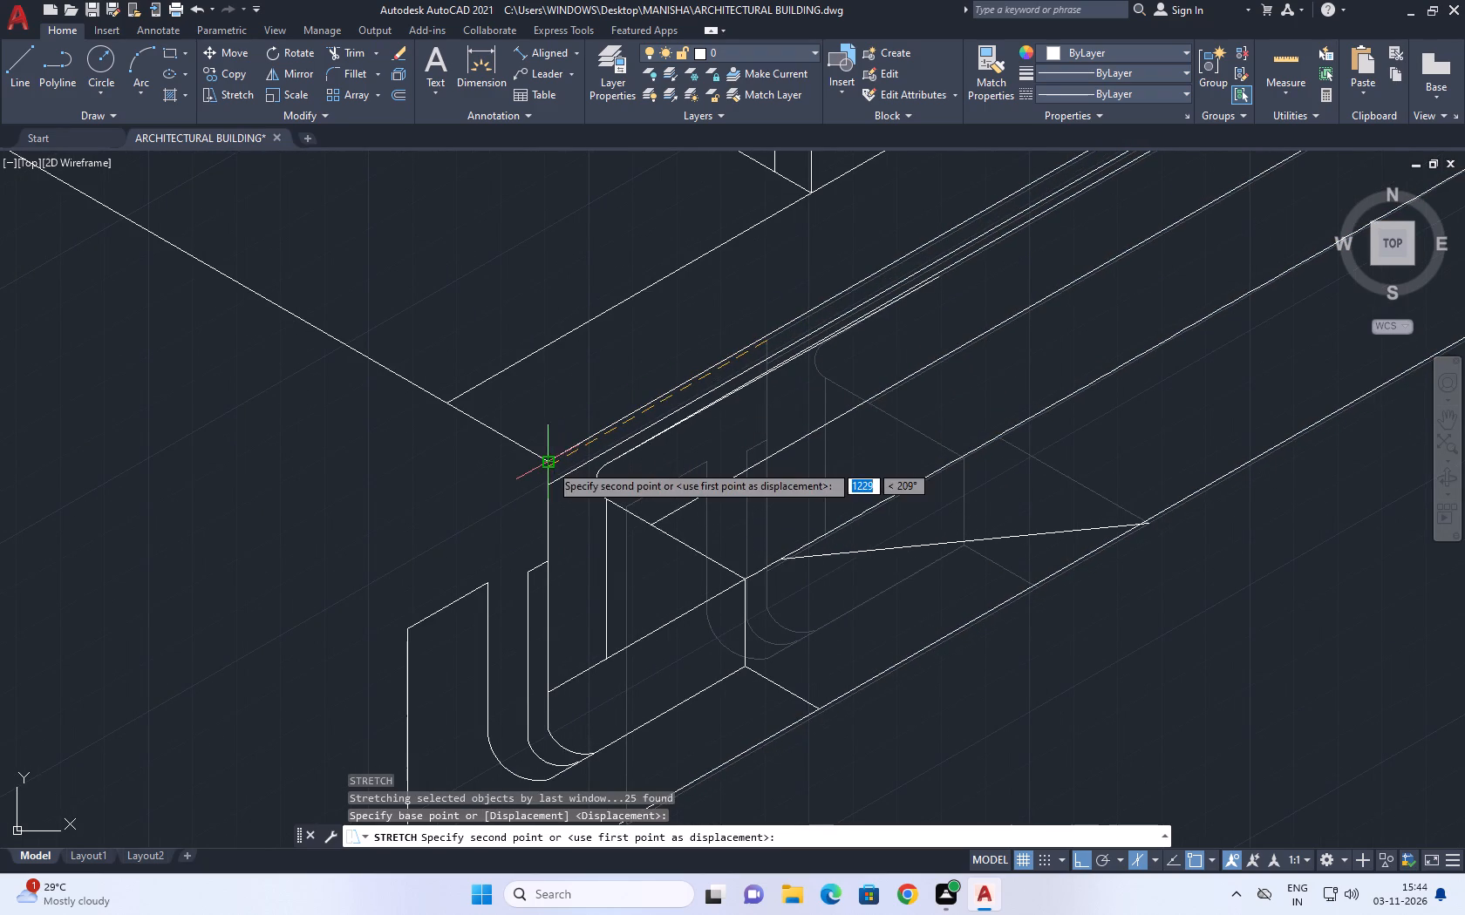
pyautogui.click(549, 464)
# Delete the skewed line crossing the channel's outer face near its end.
pyautogui.scroll(-2, 821, 482)
pyautogui.click(883, 505)
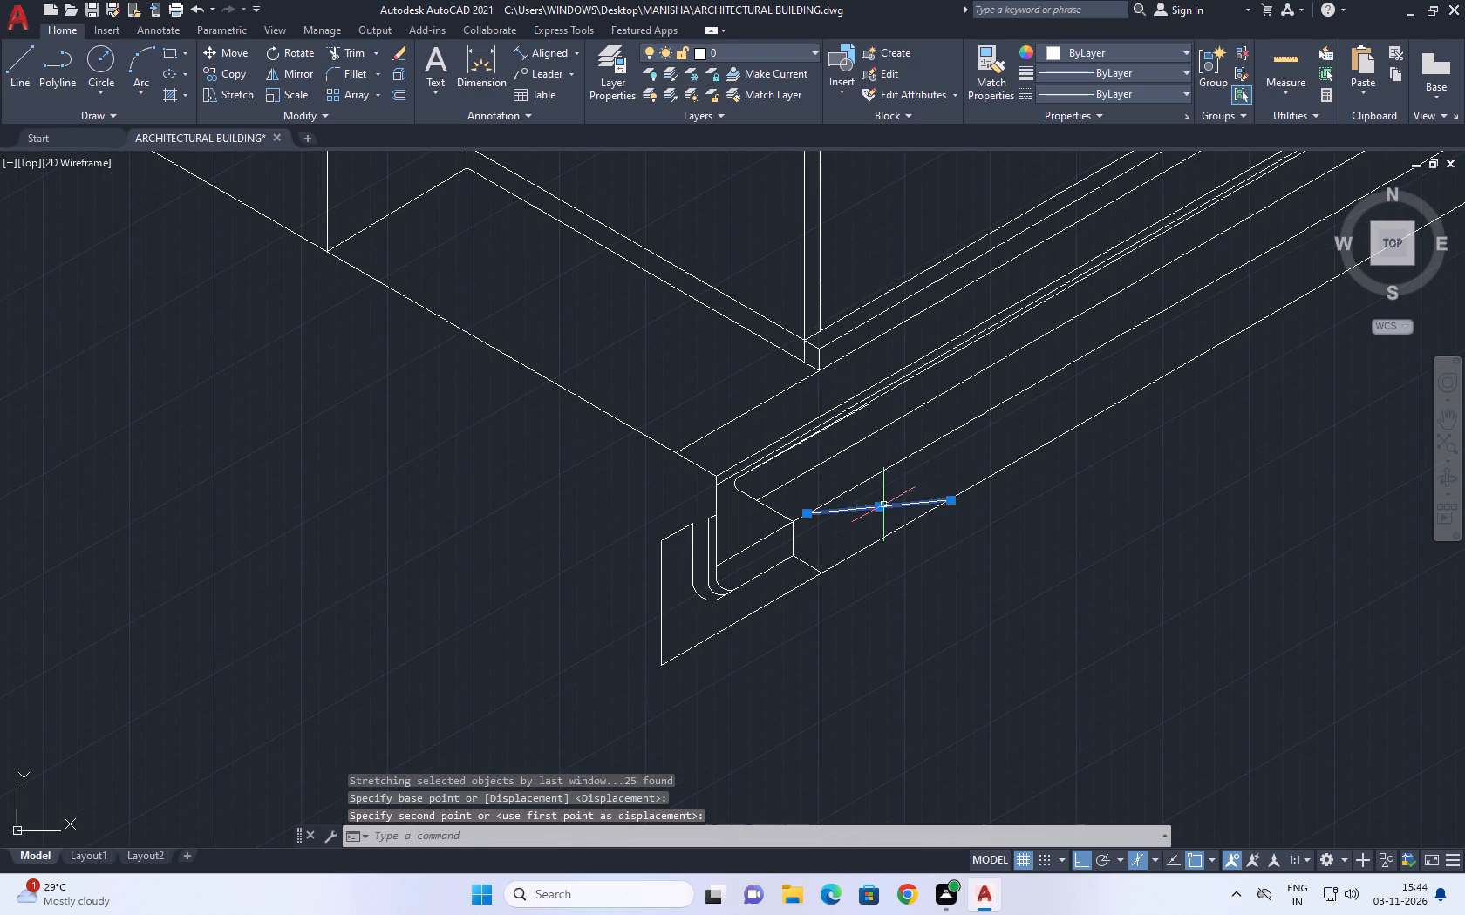
pyautogui.moveTo(903, 511); pyautogui.dragTo(880, 504, button='middle')
pyautogui.press('Delete')
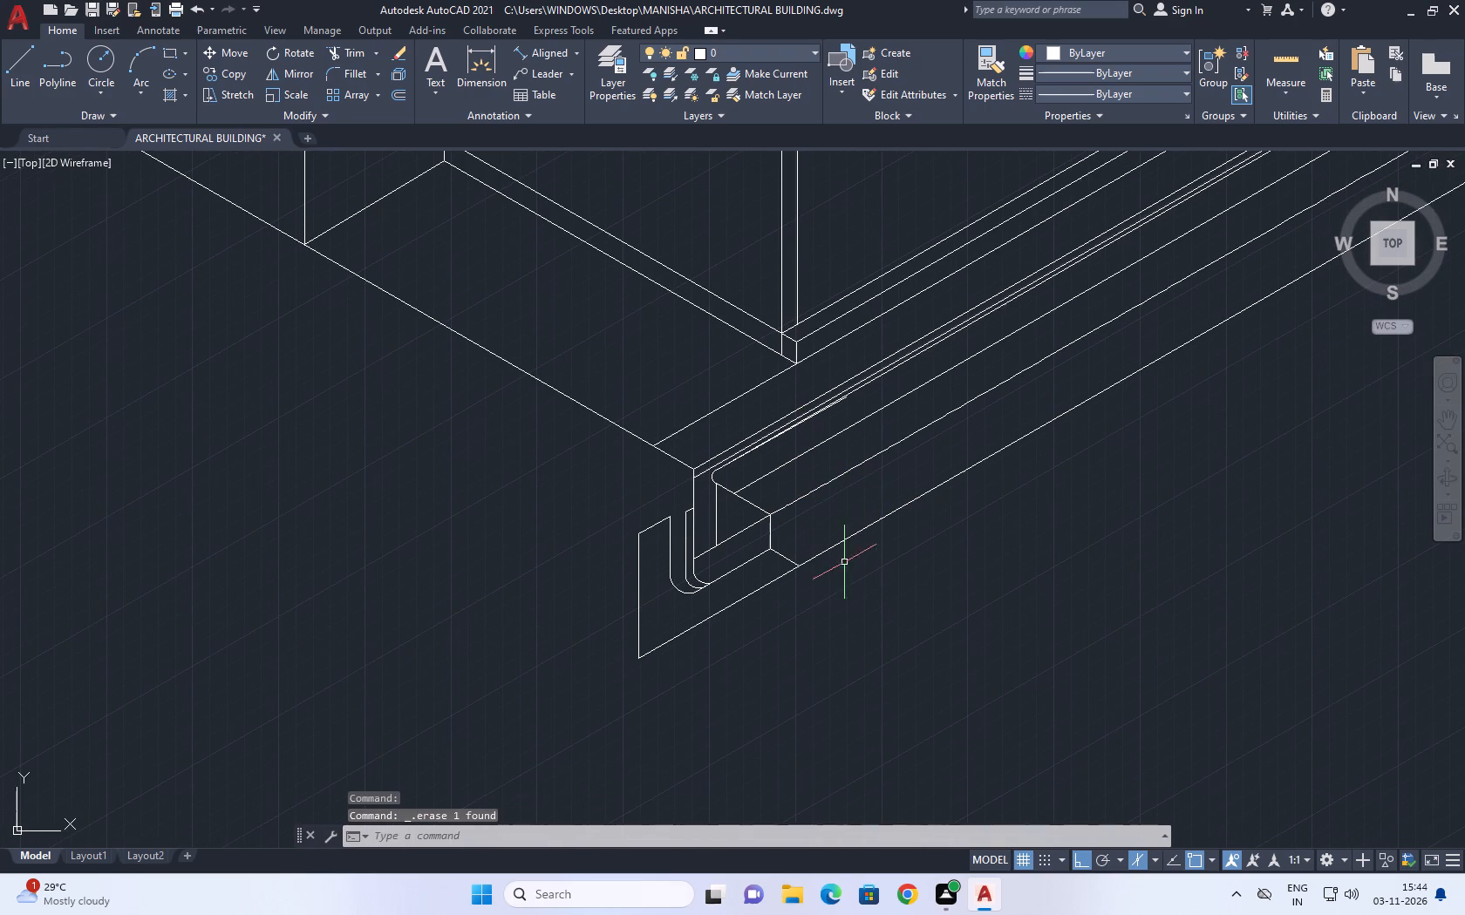
# Delete the short skewed line that runs beside the channel's long upper edge from the rounded corner.
pyautogui.scroll(-1, 872, 498)
pyautogui.moveTo(1020, 365); pyautogui.dragTo(801, 484, button='middle')
pyautogui.scroll(1, 523, 611)
pyautogui.moveTo(539, 607); pyautogui.dragTo(672, 582, button='middle')
pyautogui.scroll(-2, 772, 562)
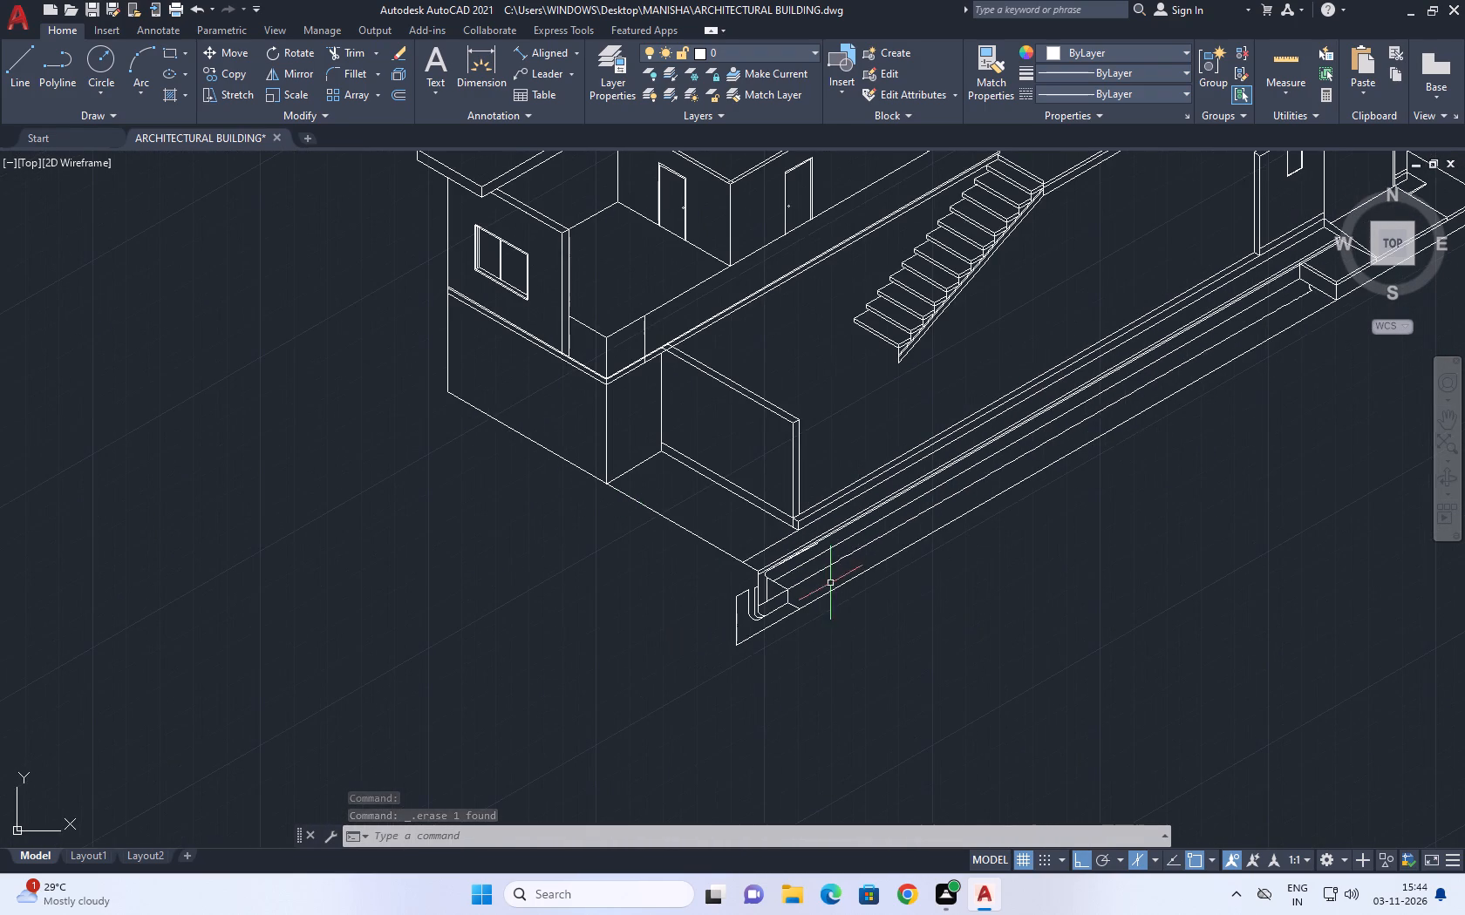
pyautogui.scroll(4, 567, 498)
pyautogui.scroll(2, 733, 437)
pyautogui.scroll(-10, 726, 426)
pyautogui.scroll(2, 778, 475)
pyautogui.moveTo(755, 436); pyautogui.dragTo(782, 518, button='middle')
pyautogui.scroll(2, 909, 601)
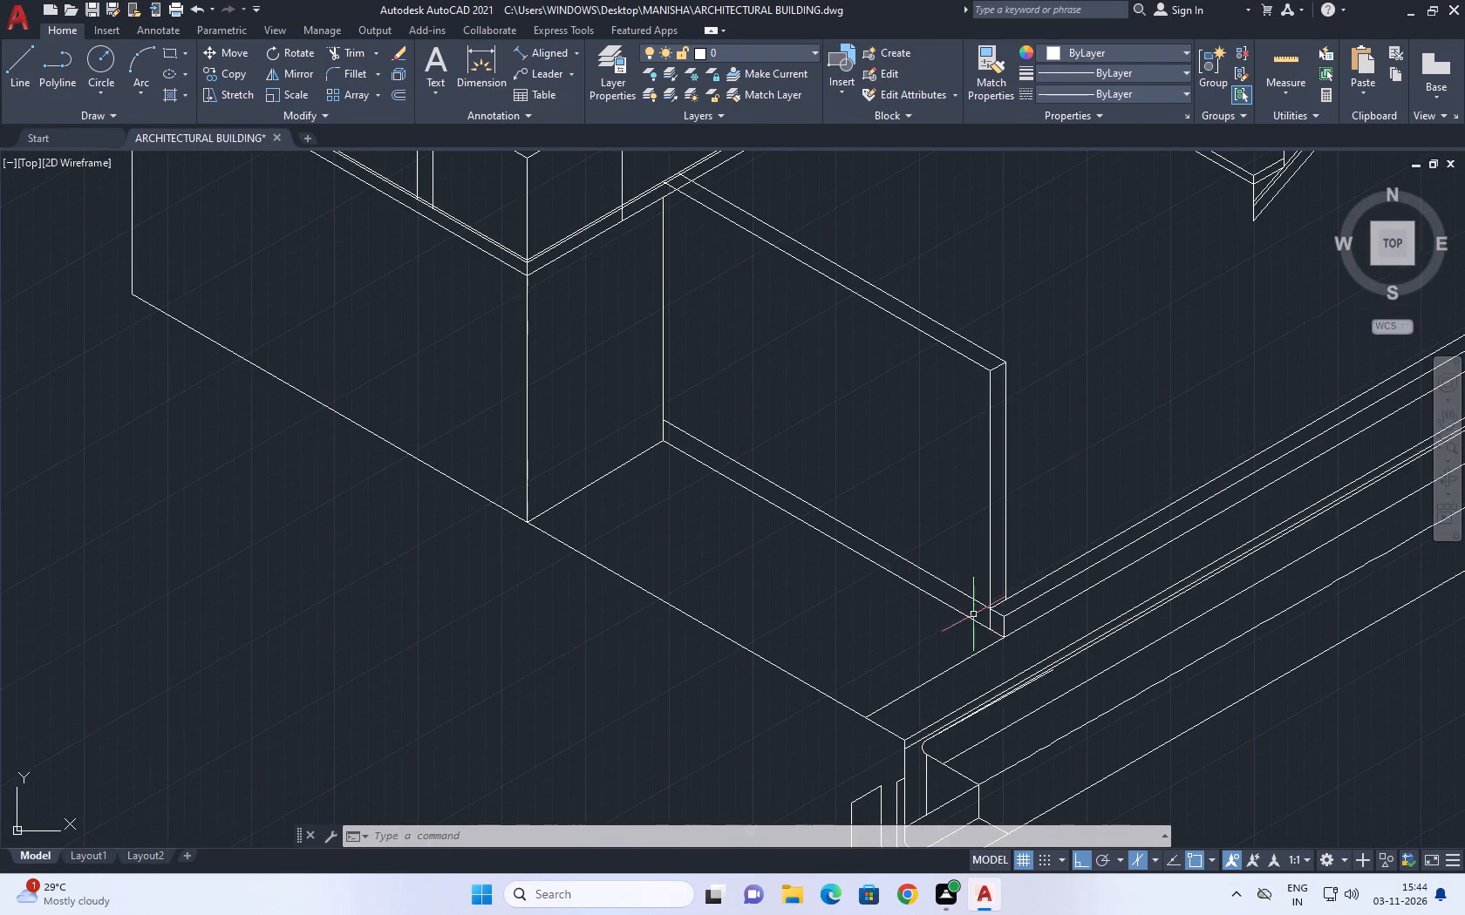
pyautogui.moveTo(1001, 617); pyautogui.dragTo(973, 617, button='middle')
pyautogui.scroll(-3, 922, 515)
pyautogui.scroll(5, 956, 590)
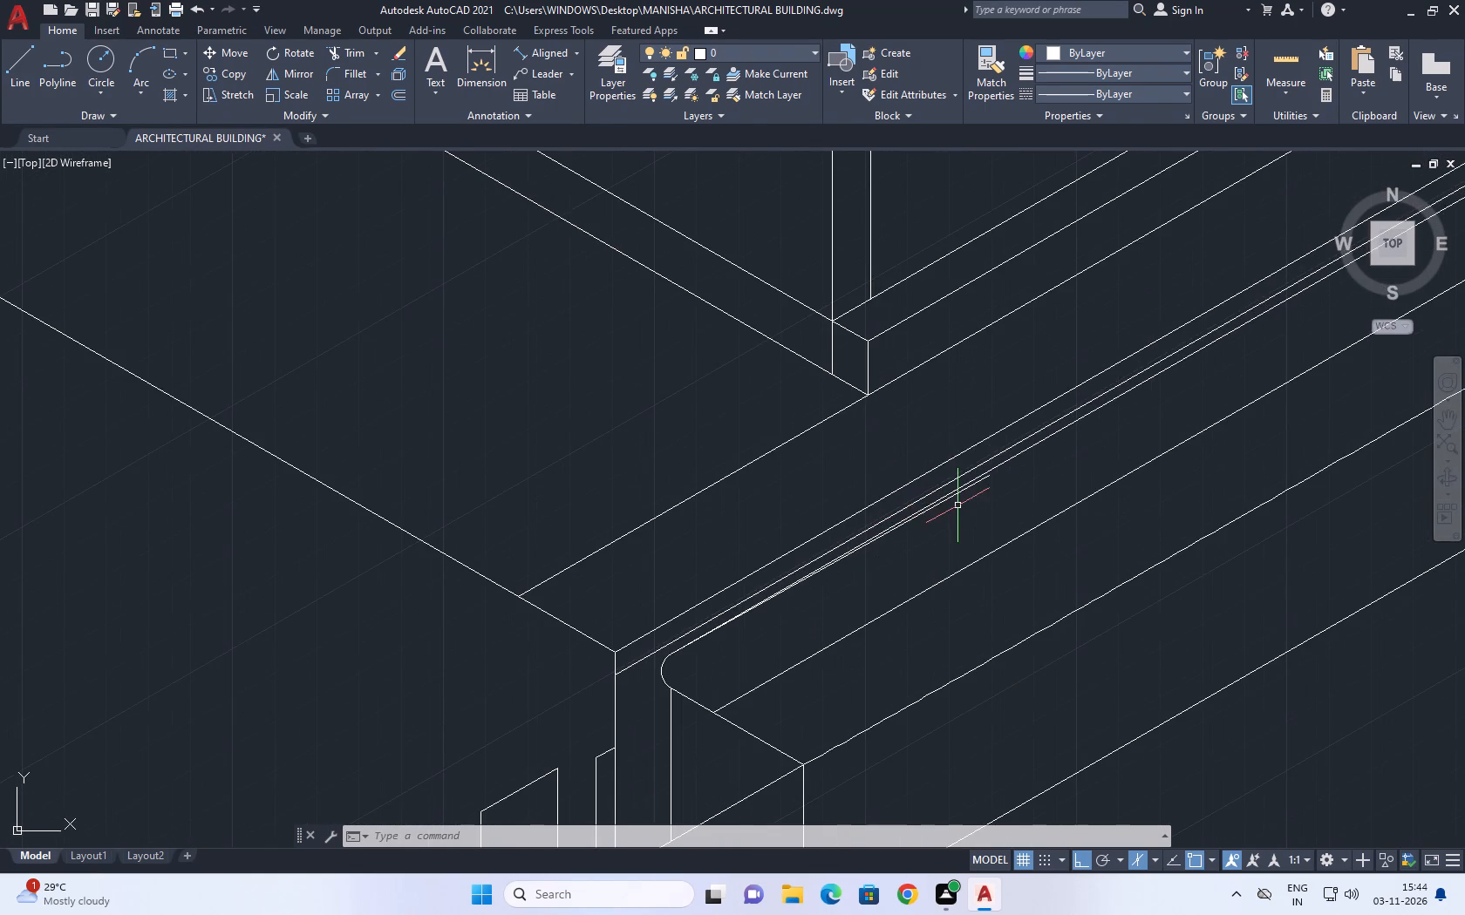
pyautogui.scroll(1, 953, 500)
pyautogui.click(955, 493)
pyautogui.scroll(-2, 866, 537)
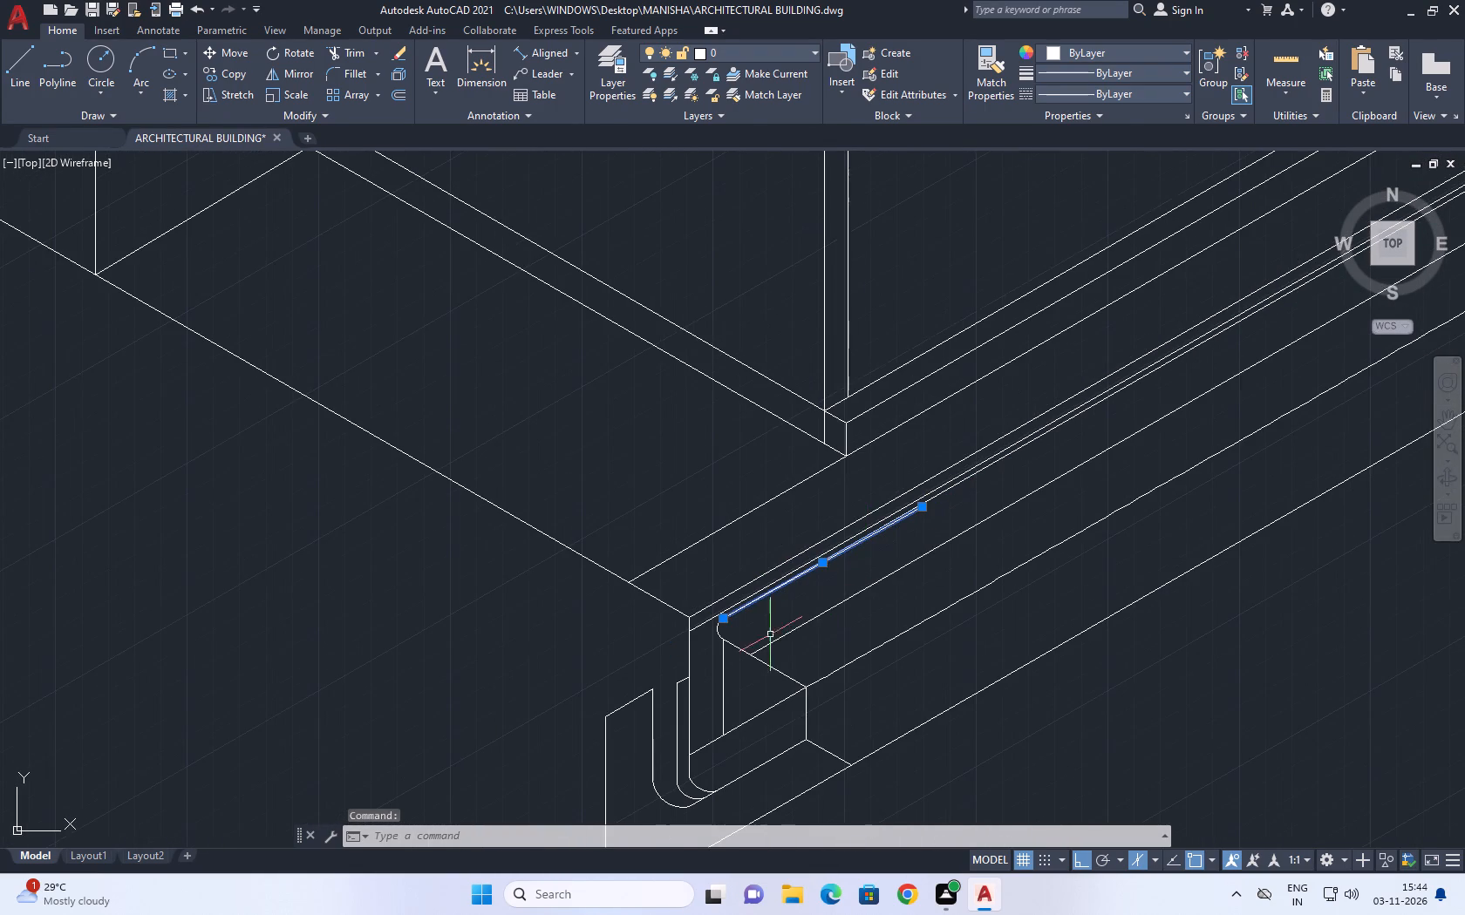
pyautogui.scroll(2, 739, 611)
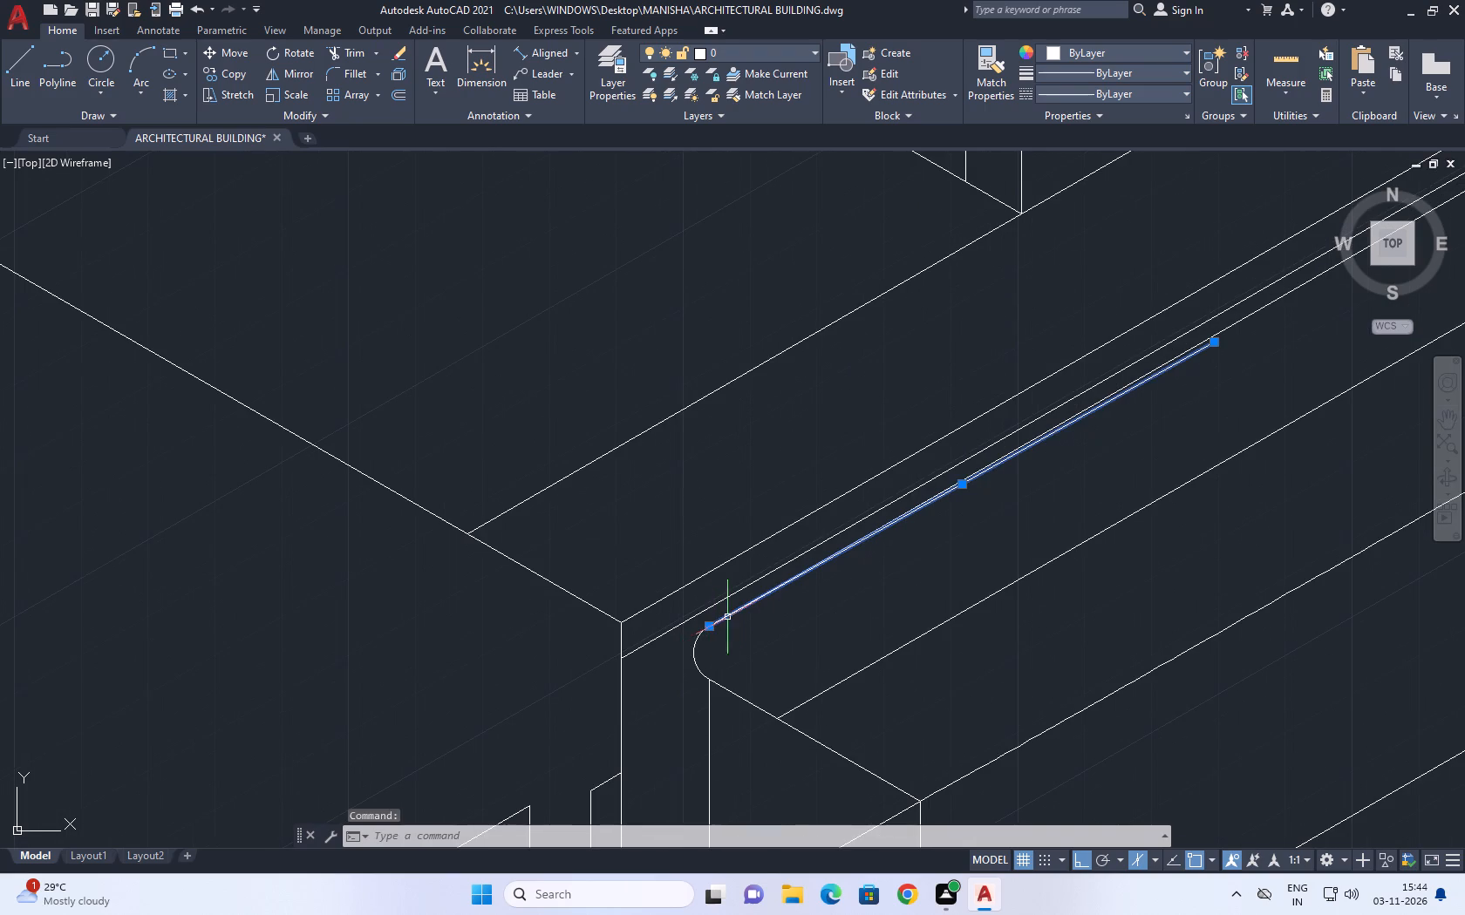
pyautogui.press('Delete')
# Examine the channel's long edges, its end profile and the ground edge line for leftover or misaligned lines.
pyautogui.scroll(-2, 884, 531)
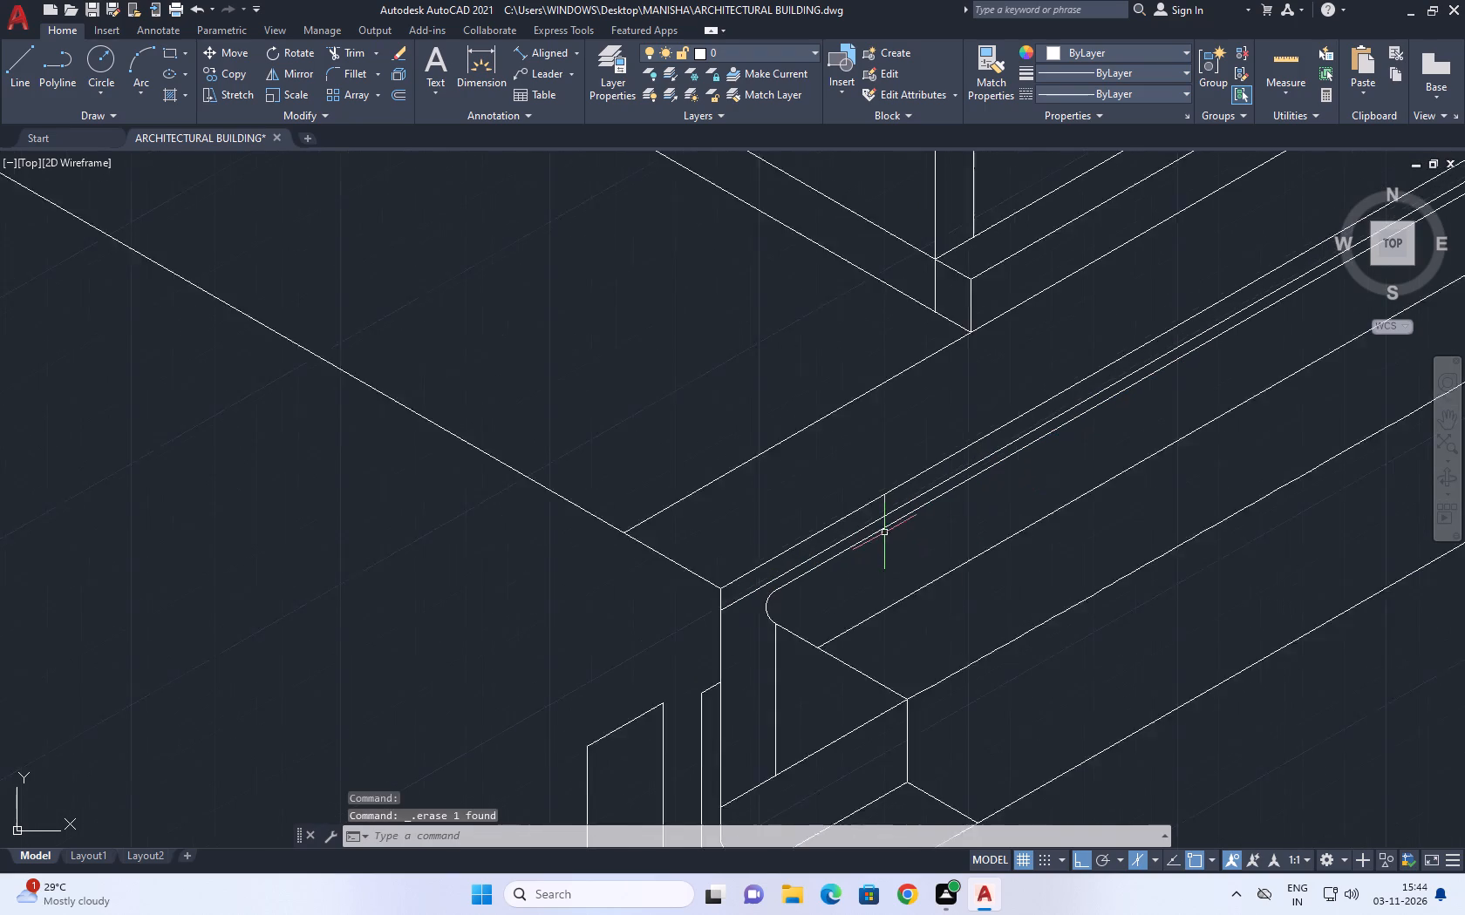
pyautogui.moveTo(993, 574); pyautogui.dragTo(937, 495, button='middle')
pyautogui.scroll(3, 844, 532)
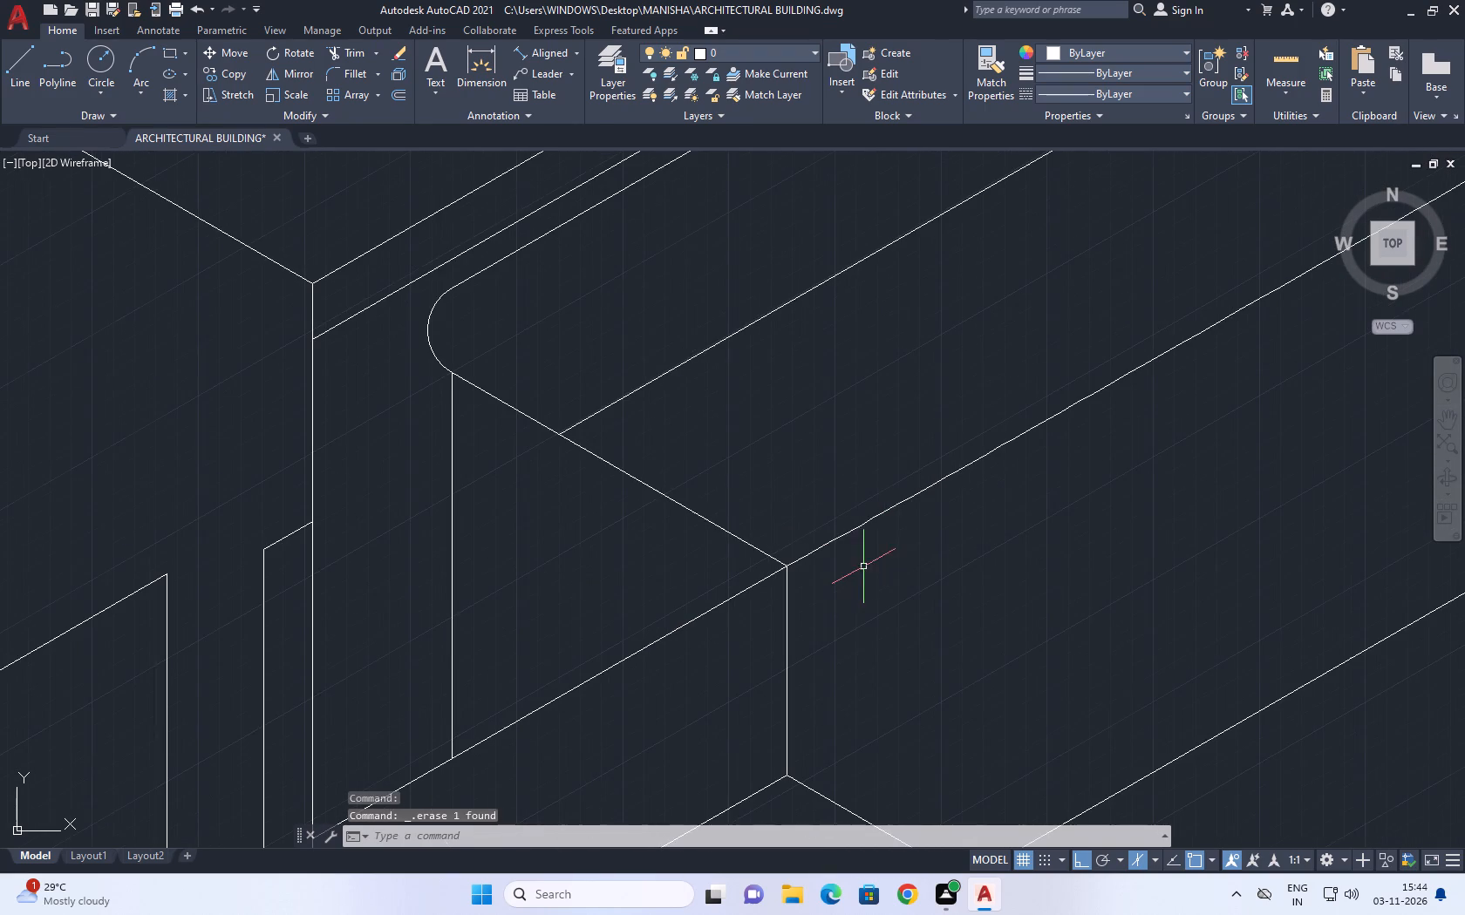
pyautogui.moveTo(916, 566); pyautogui.dragTo(888, 518)
pyautogui.click(833, 444)
pyautogui.scroll(-6, 873, 539)
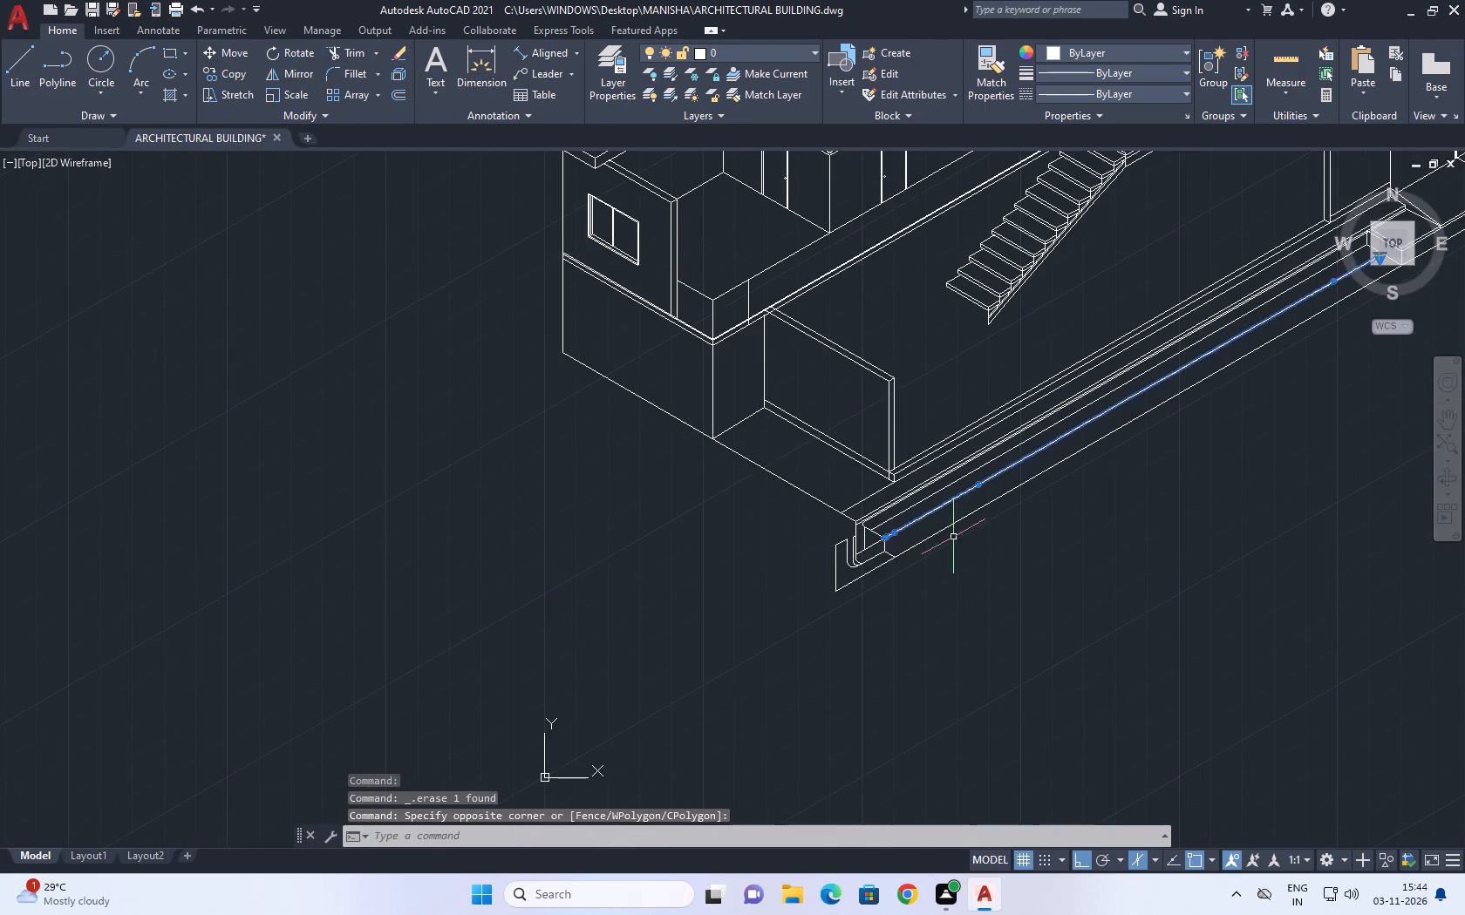
pyautogui.moveTo(965, 513); pyautogui.dragTo(935, 518, button='middle')
pyautogui.press('Escape')
pyautogui.moveTo(991, 452); pyautogui.dragTo(715, 607, button='middle')
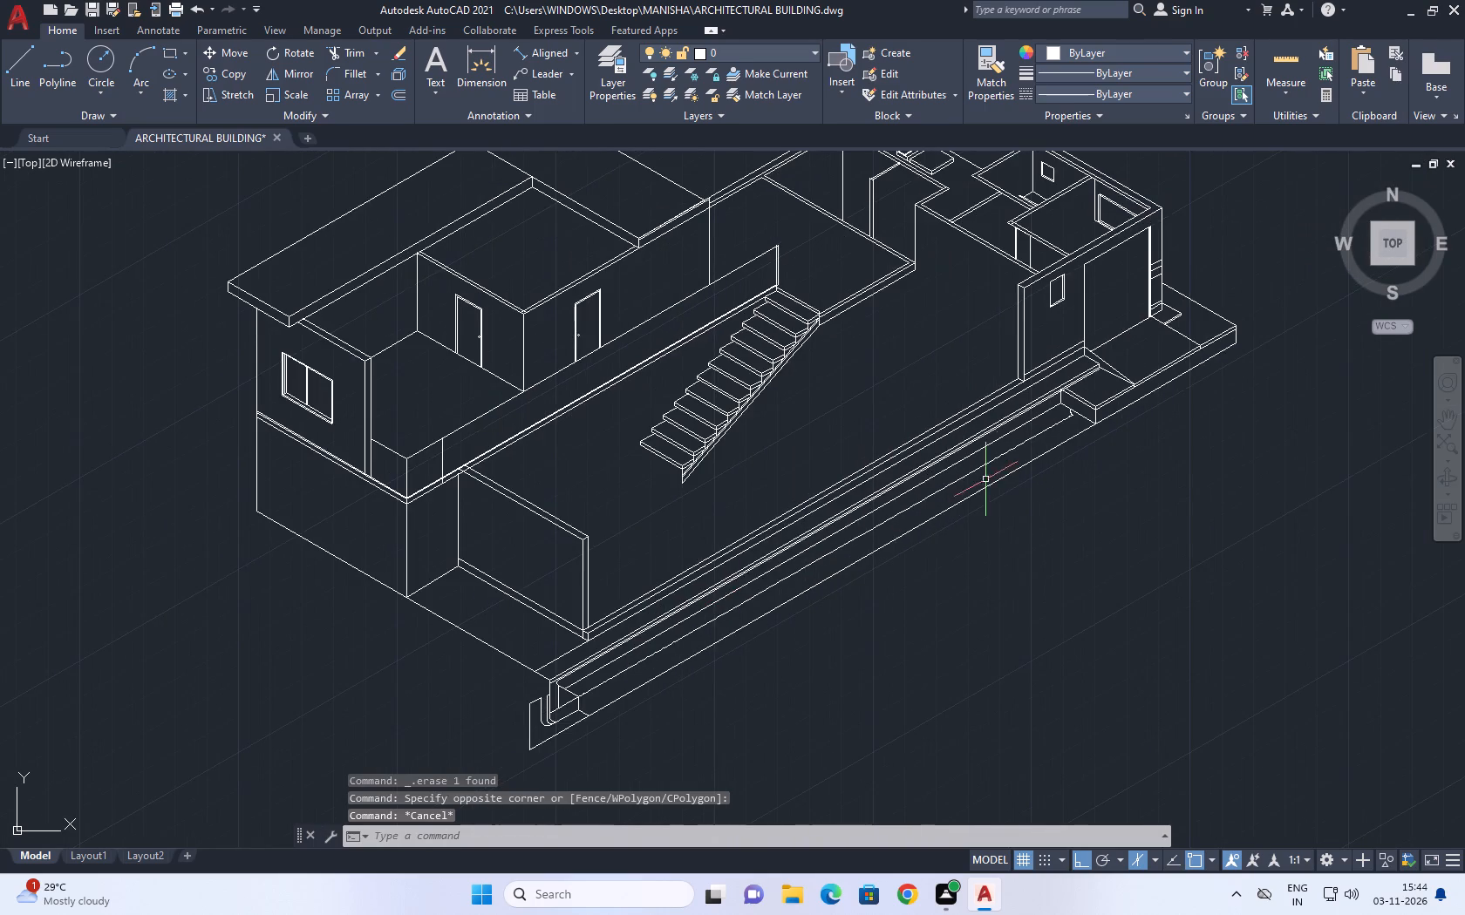
pyautogui.scroll(4, 1043, 417)
pyautogui.scroll(-5, 1140, 401)
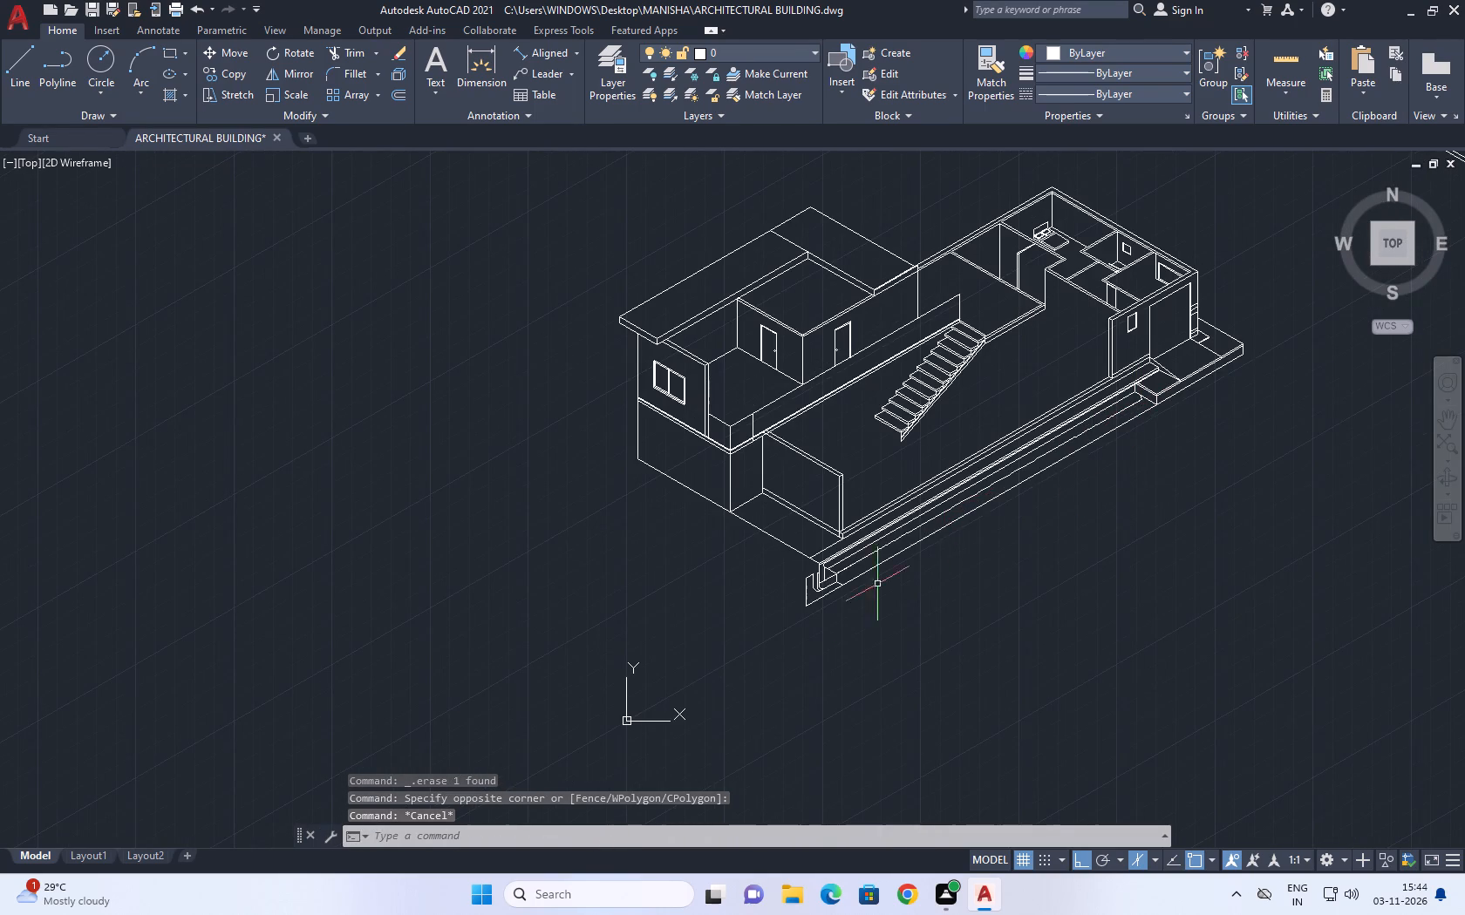
pyautogui.scroll(5, 808, 603)
pyautogui.moveTo(773, 595); pyautogui.dragTo(803, 631, button='middle')
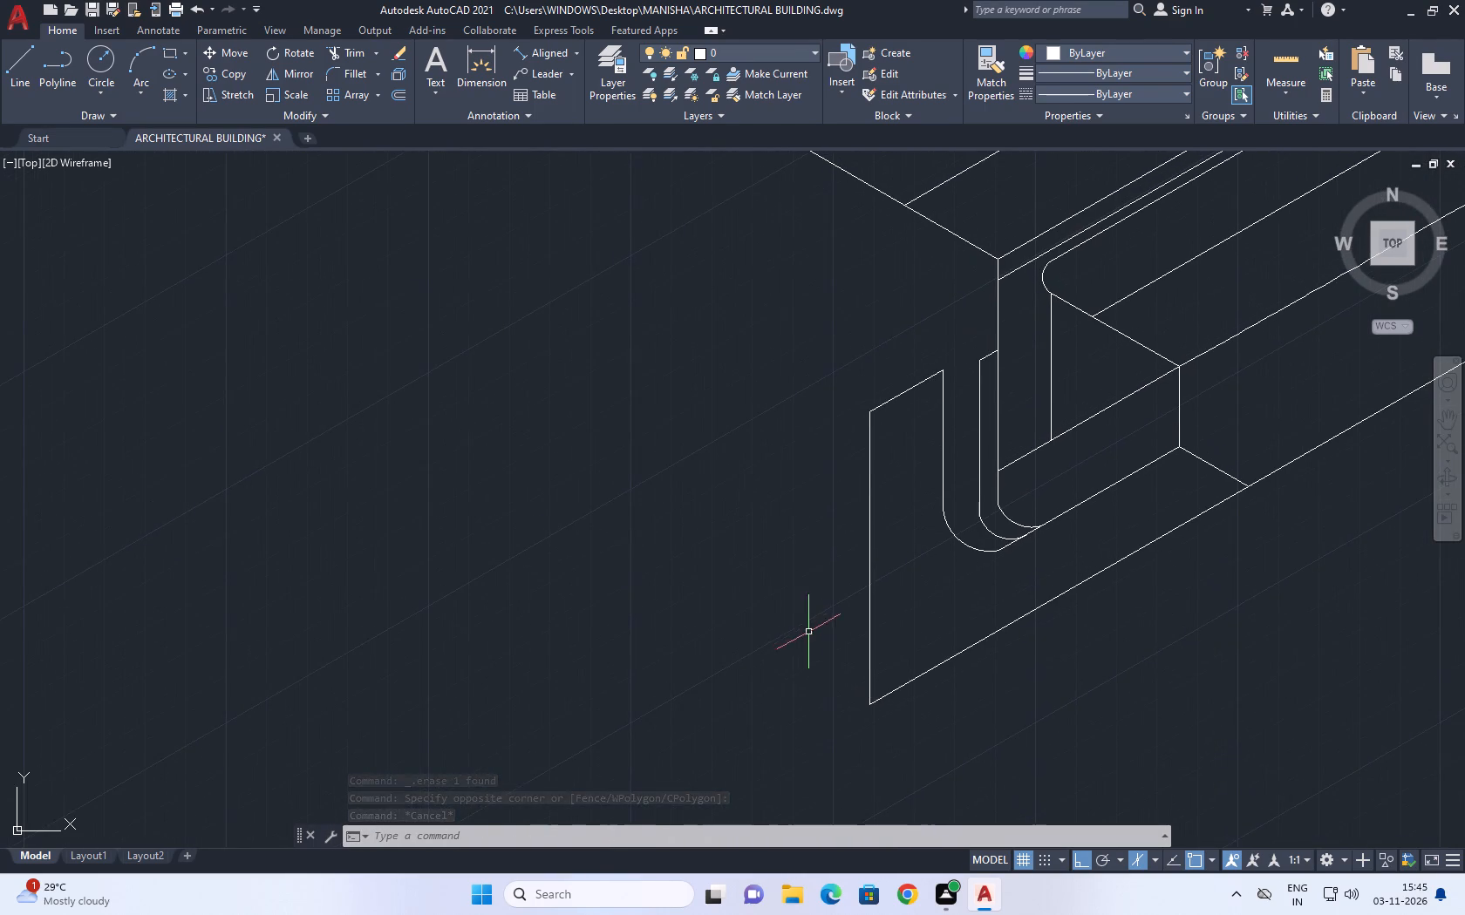
pyautogui.scroll(-3, 1060, 656)
pyautogui.click(950, 471)
pyautogui.moveTo(904, 520); pyautogui.dragTo(885, 537)
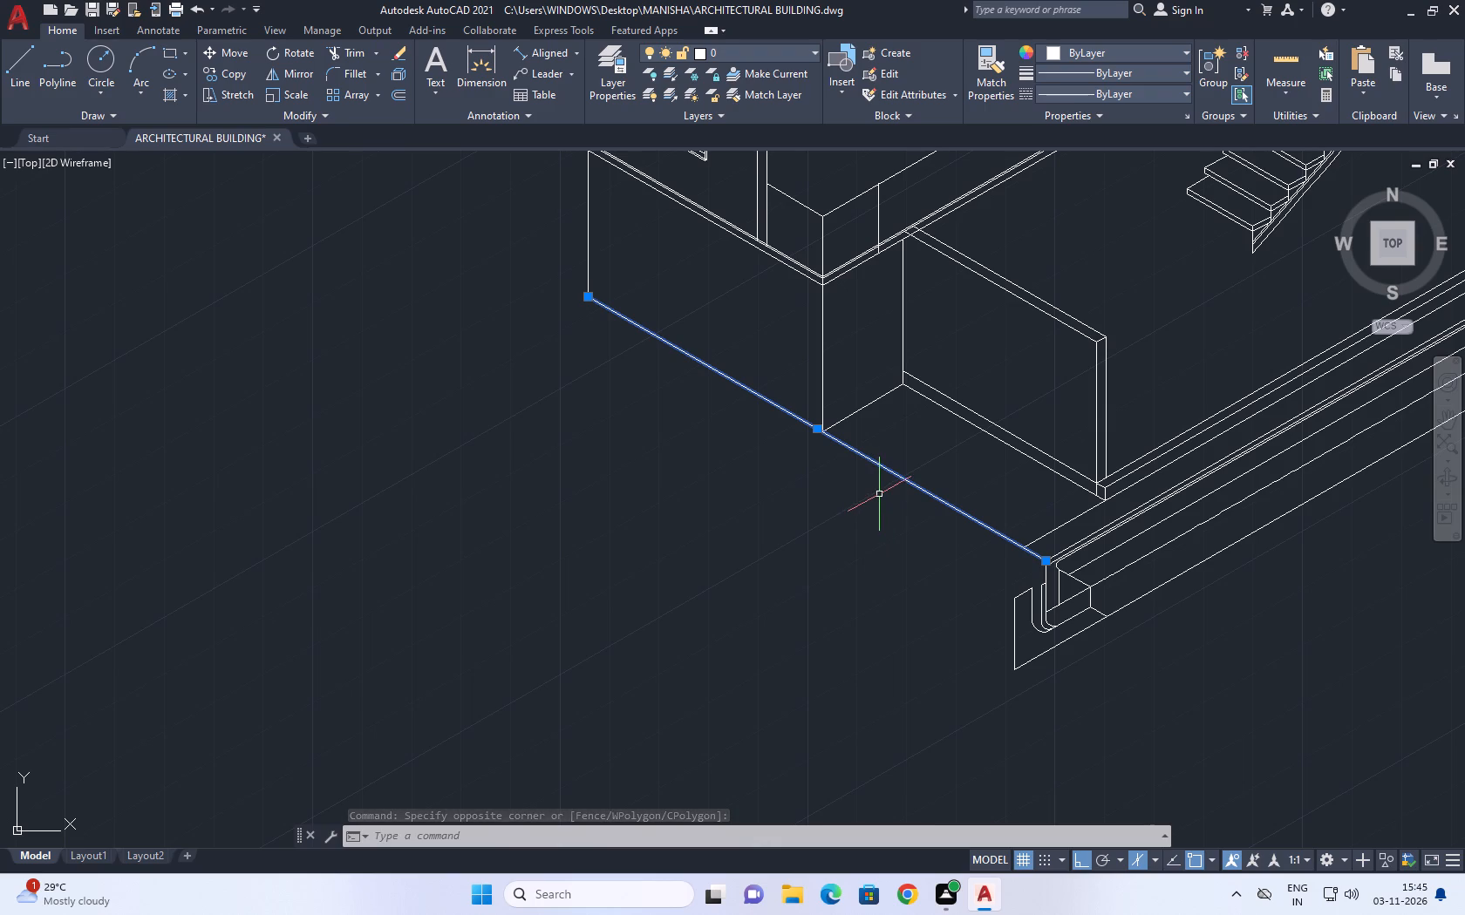
pyautogui.moveTo(760, 376); pyautogui.dragTo(771, 447, button='middle')
pyautogui.press('Escape')
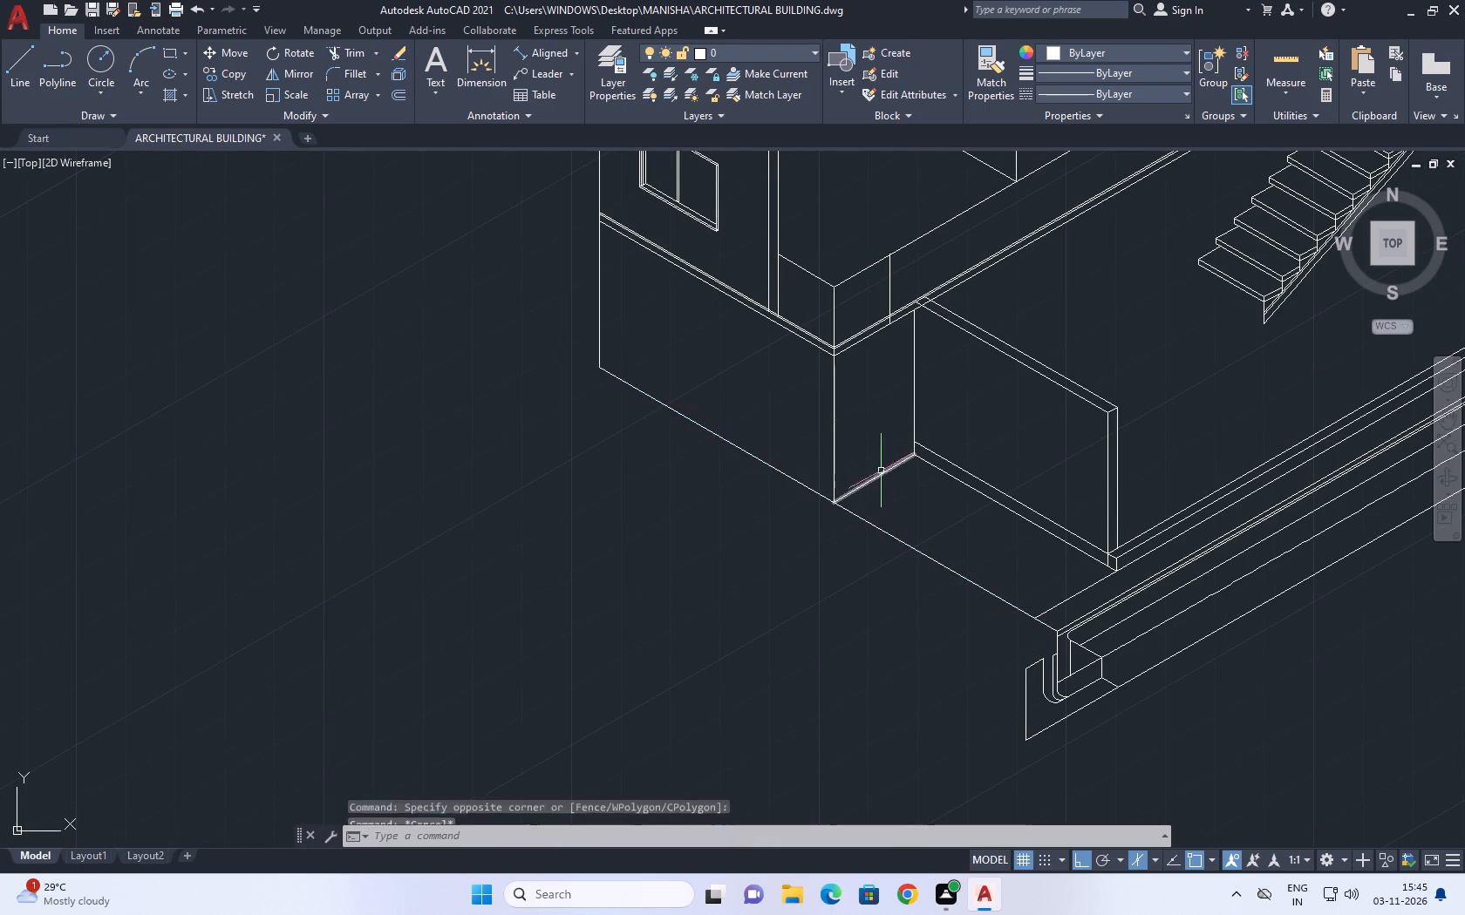
# Draw a 1500 vertical line on the lower wall below the window, near its outer corner, and switch to the left isoplane.
pyautogui.moveTo(705, 403); pyautogui.dragTo(749, 520, button='middle')
pyautogui.scroll(1, 697, 440)
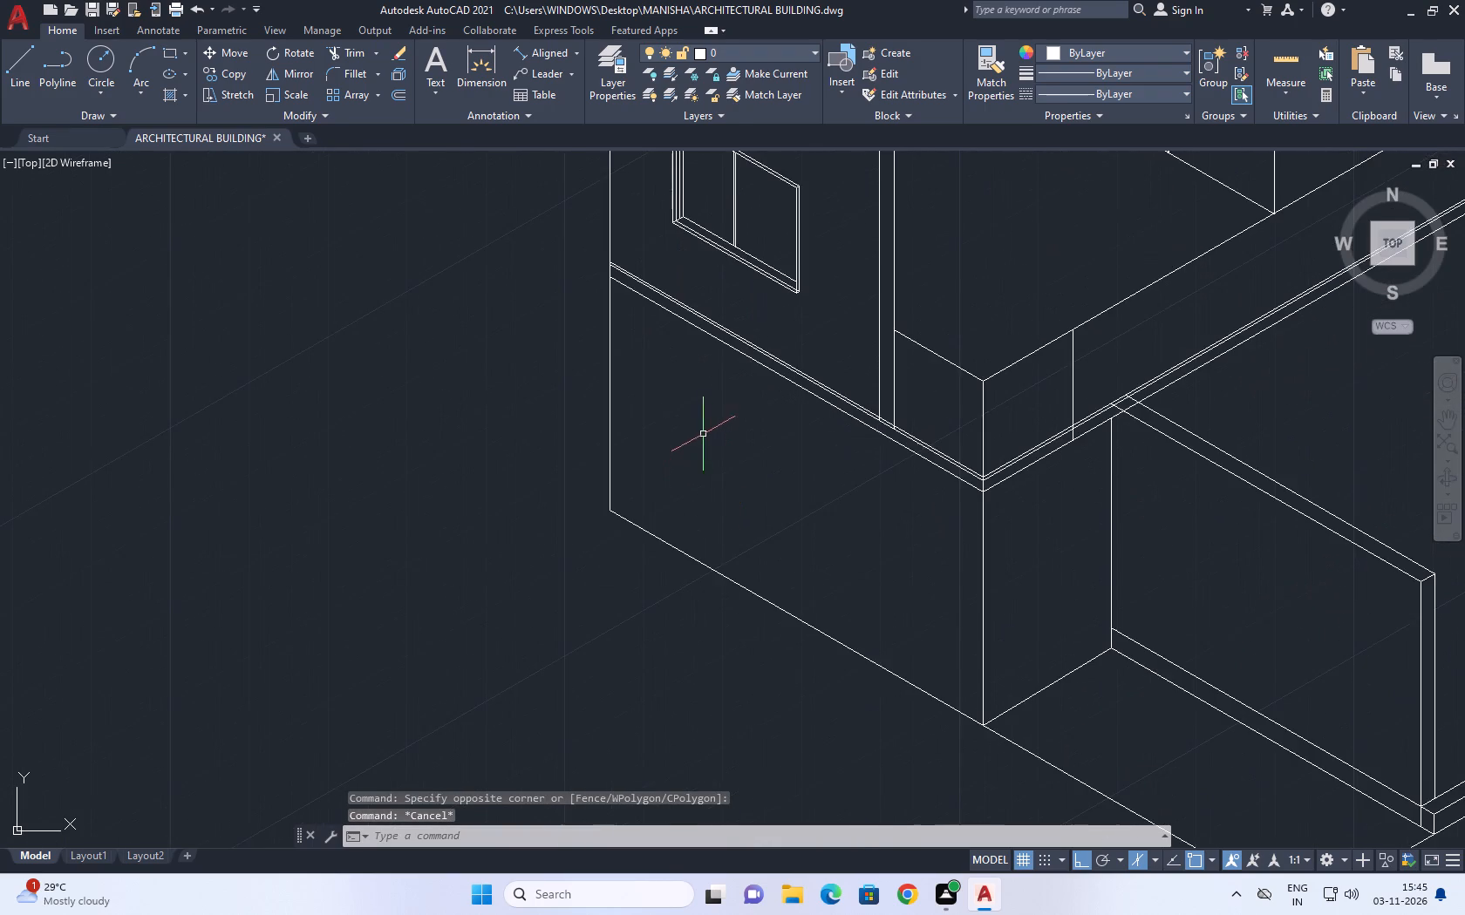
pyautogui.moveTo(706, 439); pyautogui.dragTo(693, 515, button='middle')
pyautogui.write('l')
pyautogui.press('space')
pyautogui.scroll(2, 642, 521)
pyautogui.click(632, 621)
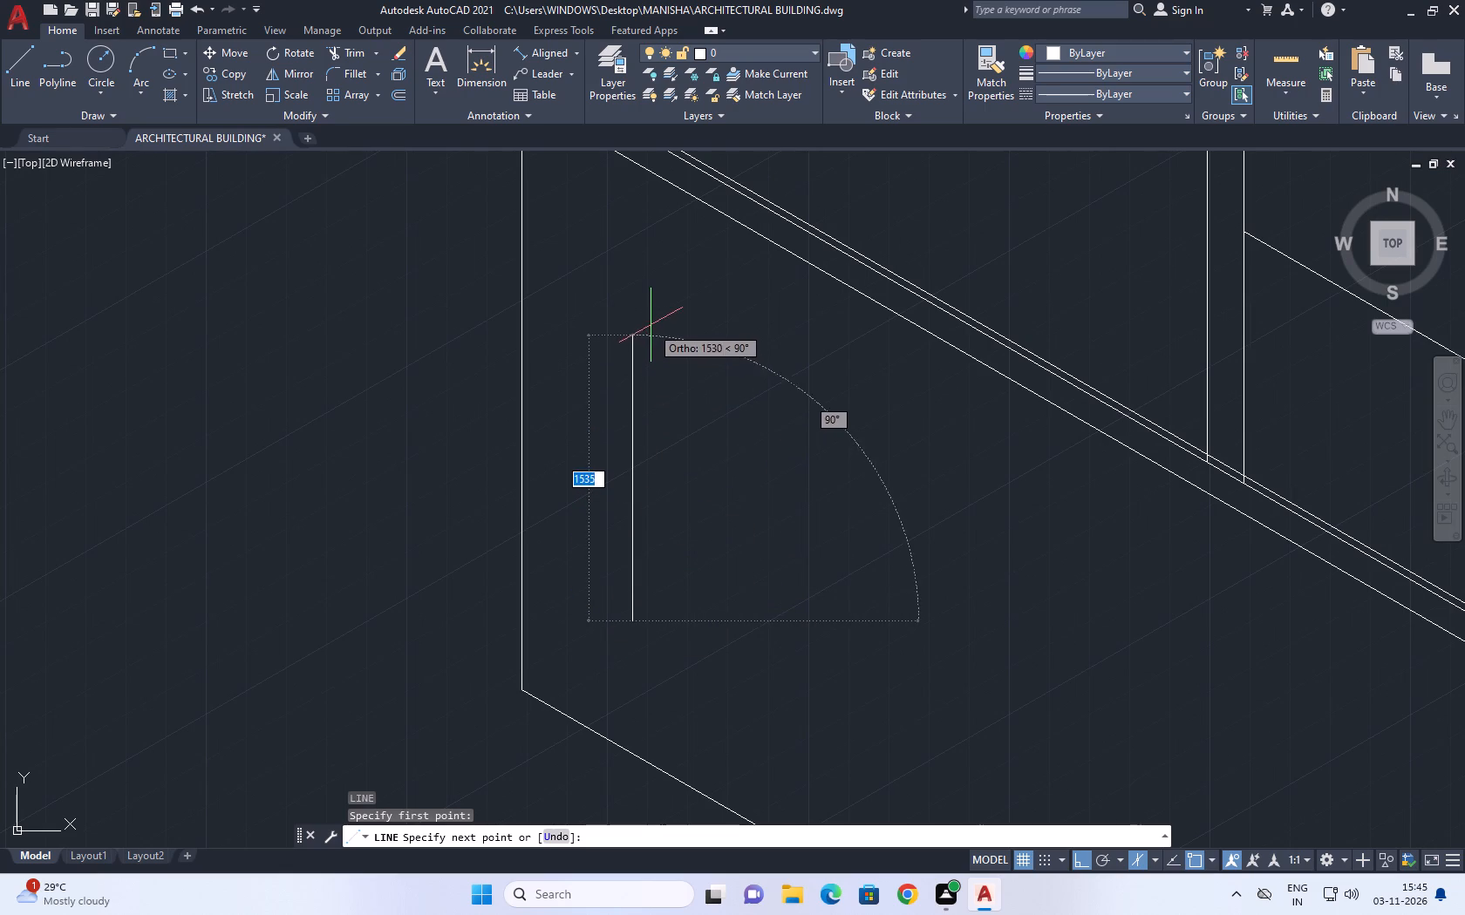
pyautogui.write('15')
pyautogui.press('0')
pyautogui.press('0')
pyautogui.press('space')
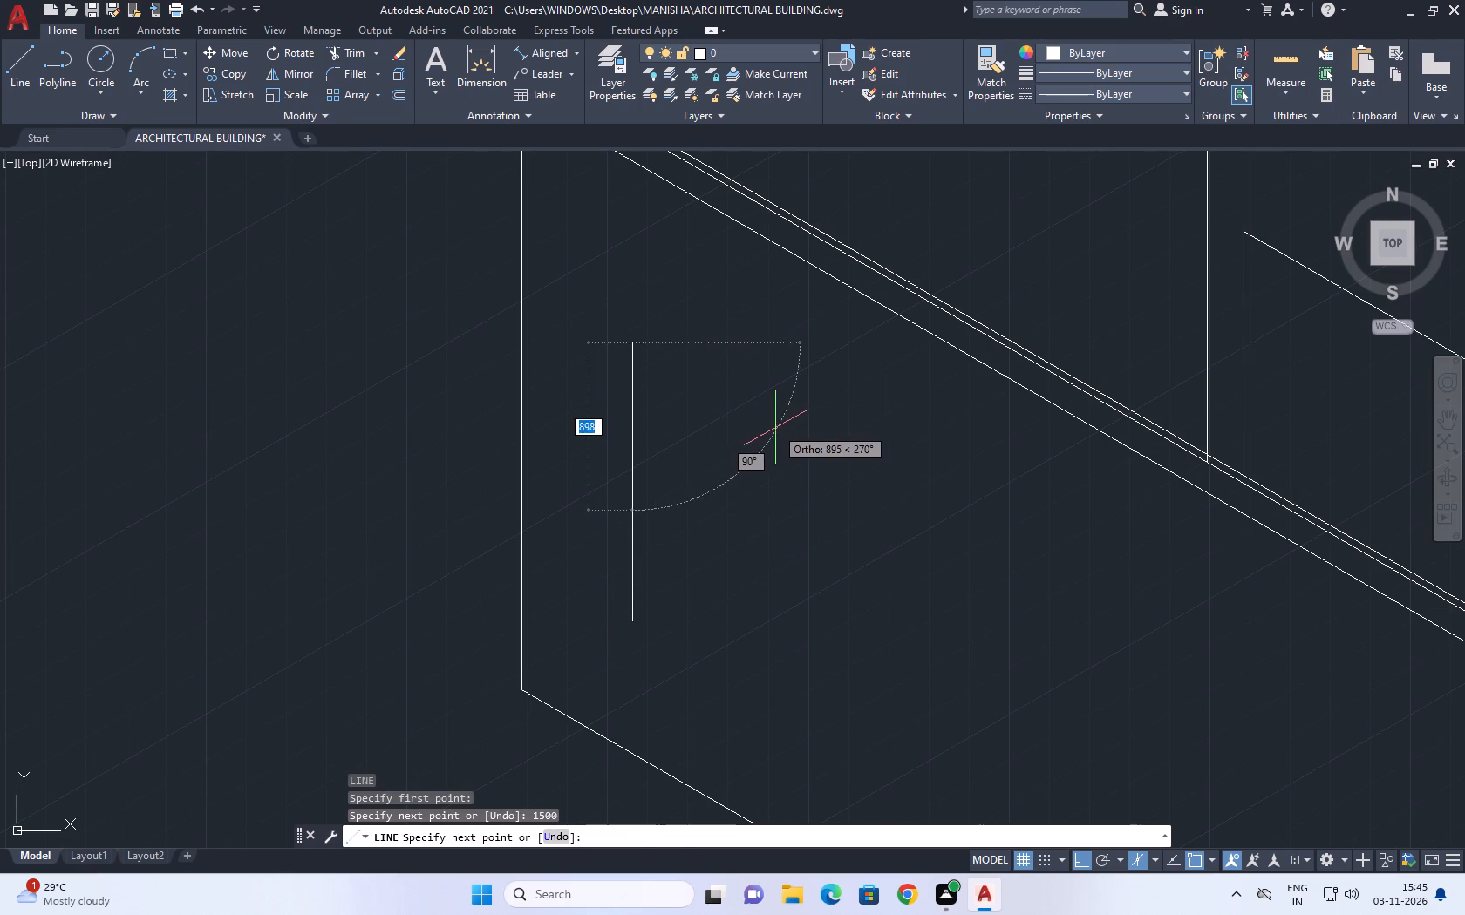
pyautogui.press('F5')
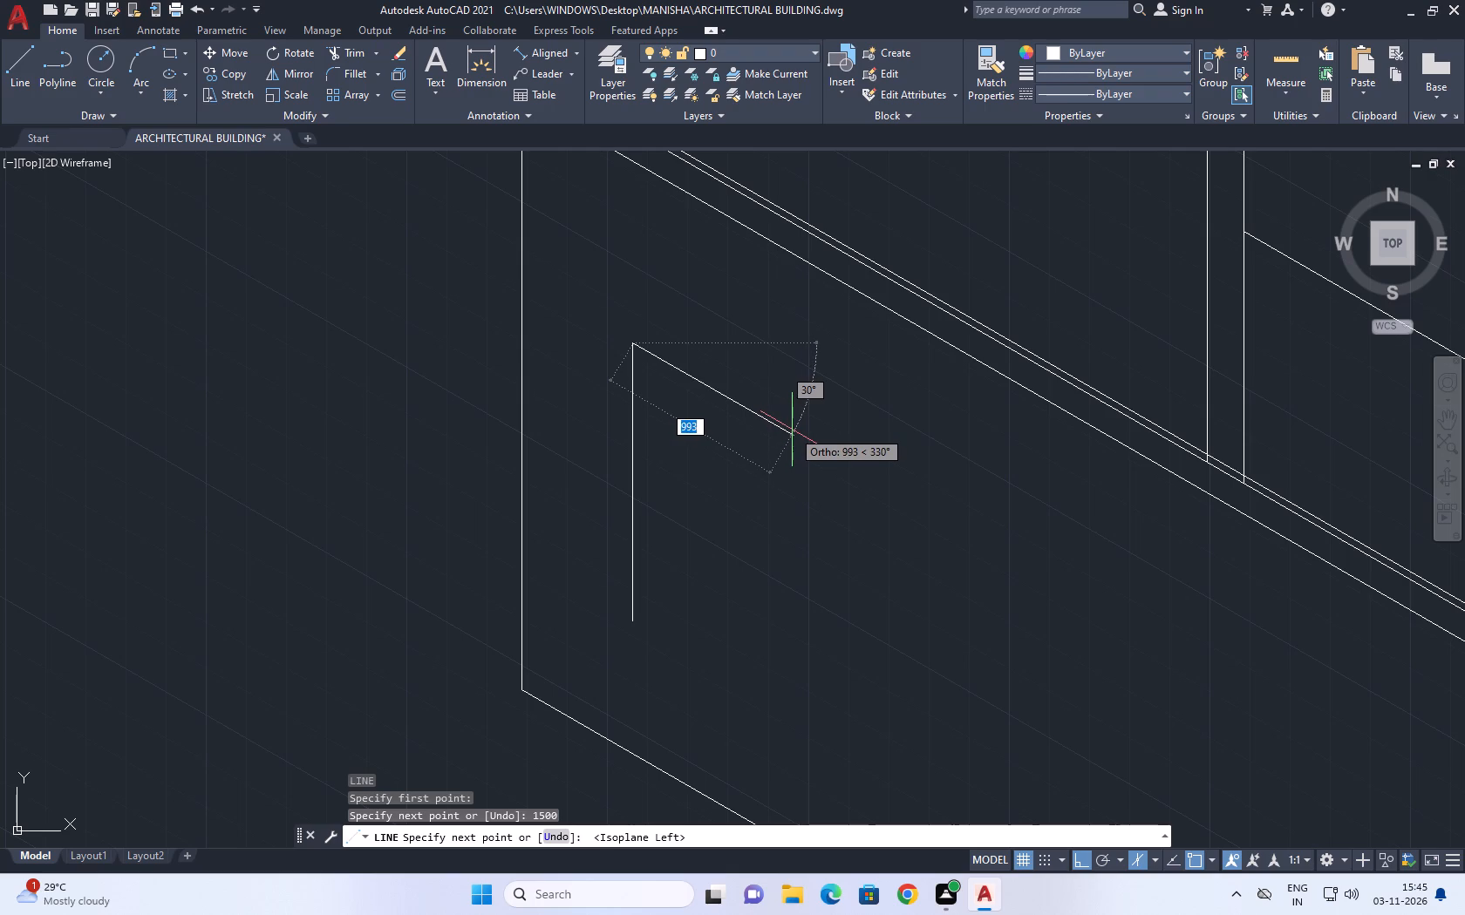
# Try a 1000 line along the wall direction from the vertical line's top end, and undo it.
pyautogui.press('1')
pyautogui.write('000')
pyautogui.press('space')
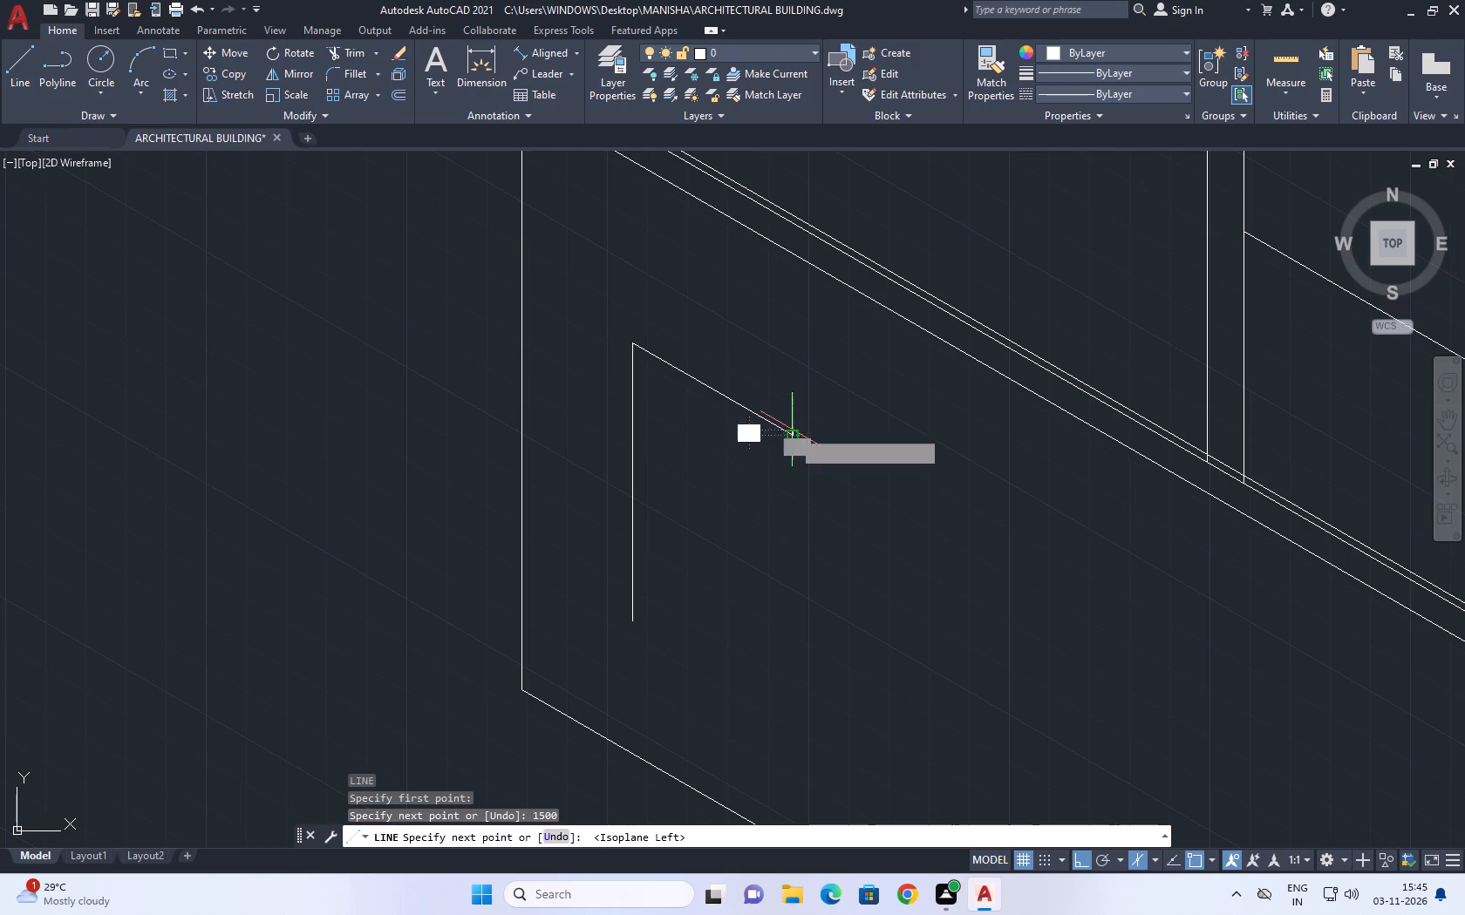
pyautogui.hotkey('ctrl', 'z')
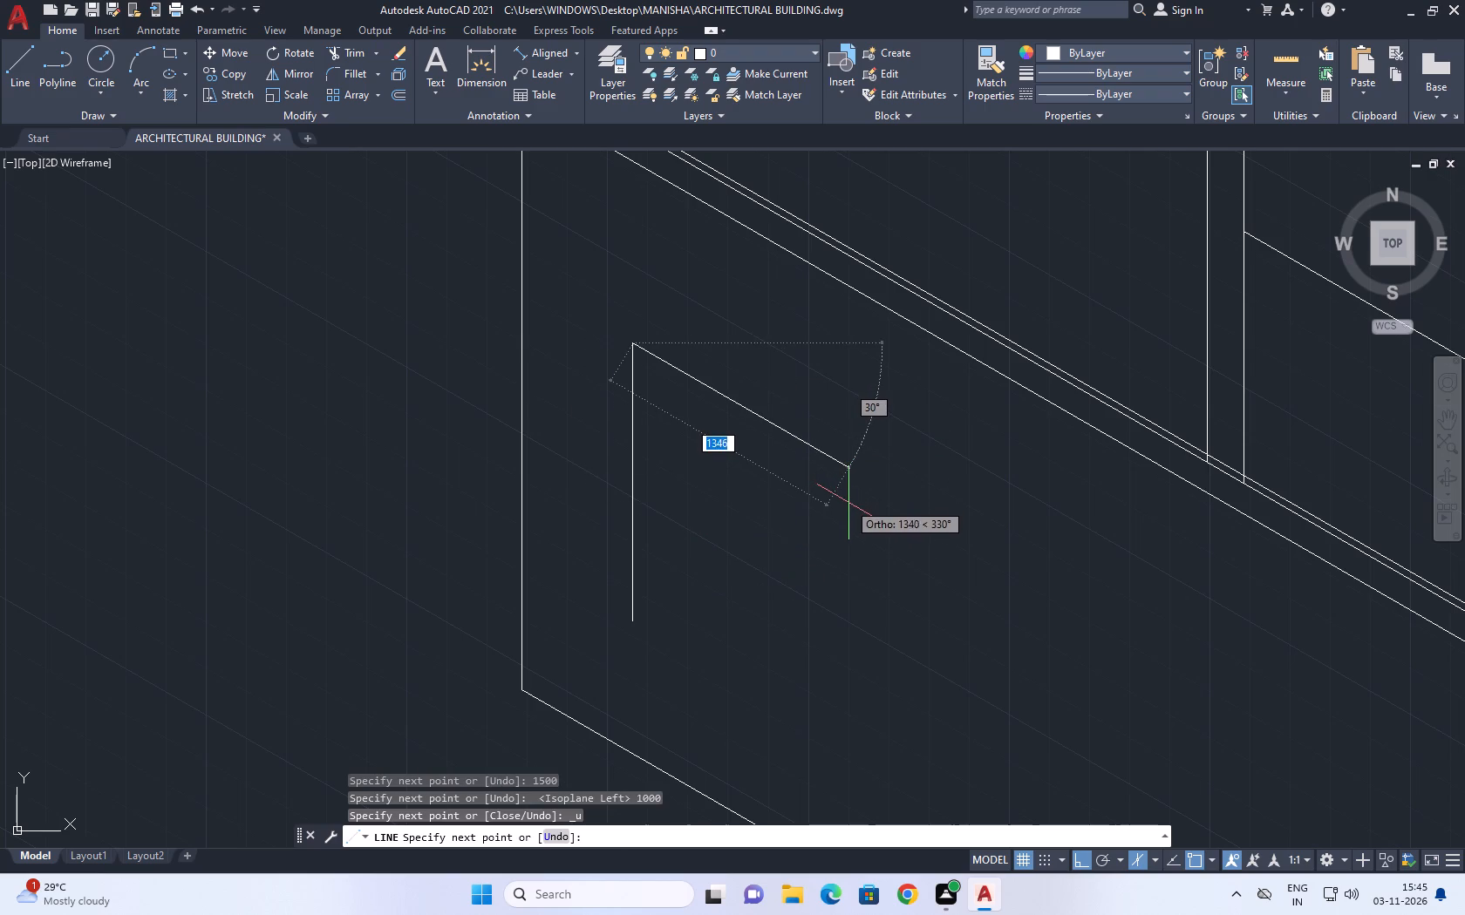
# Complete the isometric opening outline with a 500 top edge, a 1500 vertical side and a bottom edge back to the start.
pyautogui.press('5')
pyautogui.press('0')
pyautogui.write('0')
pyautogui.press('space')
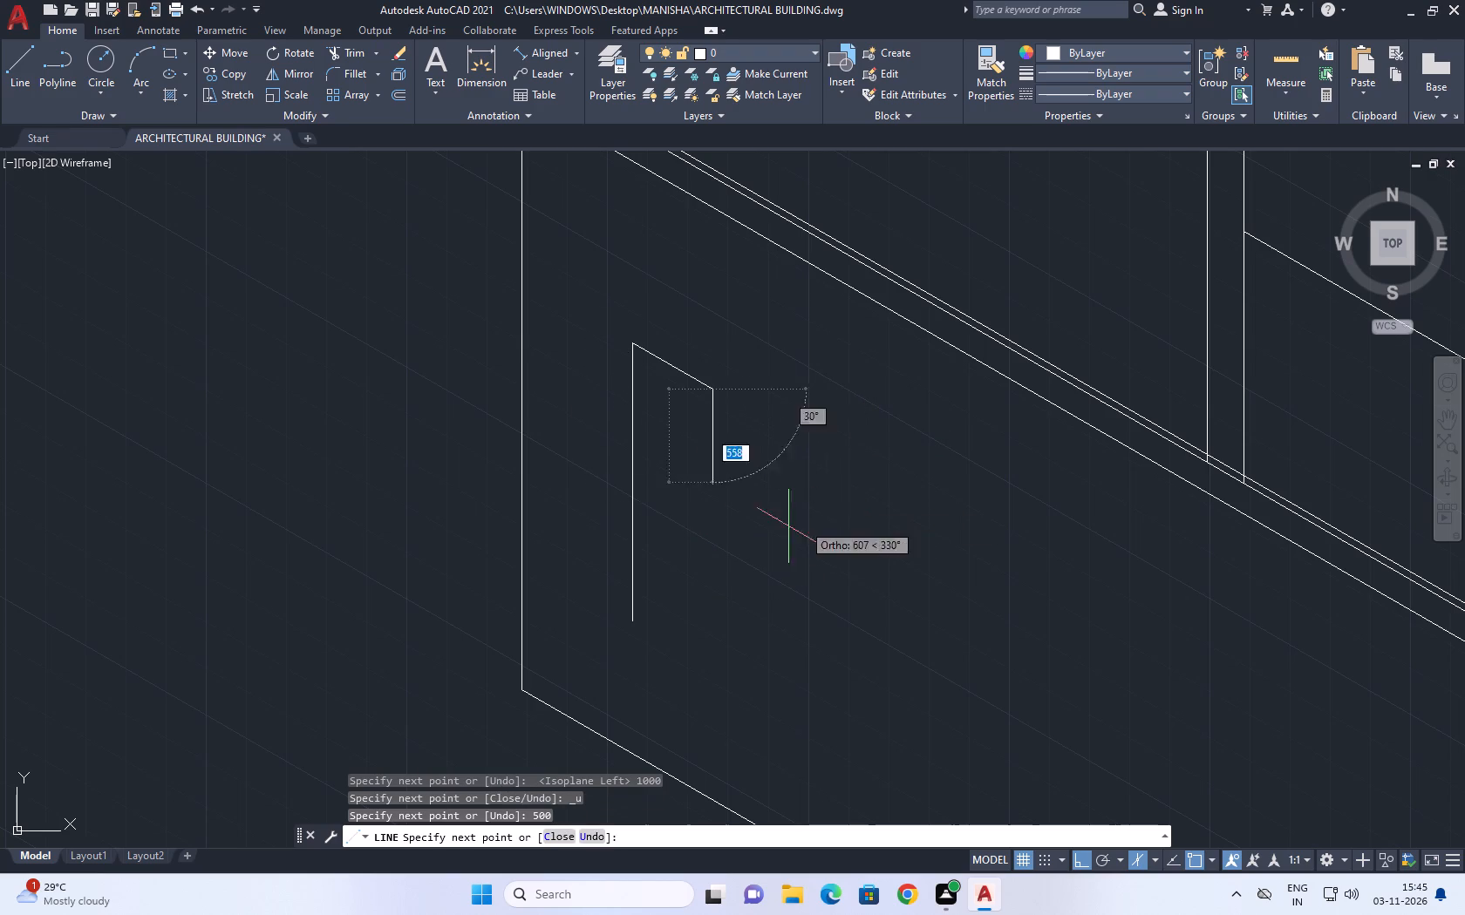
pyautogui.press('1')
pyautogui.press('5')
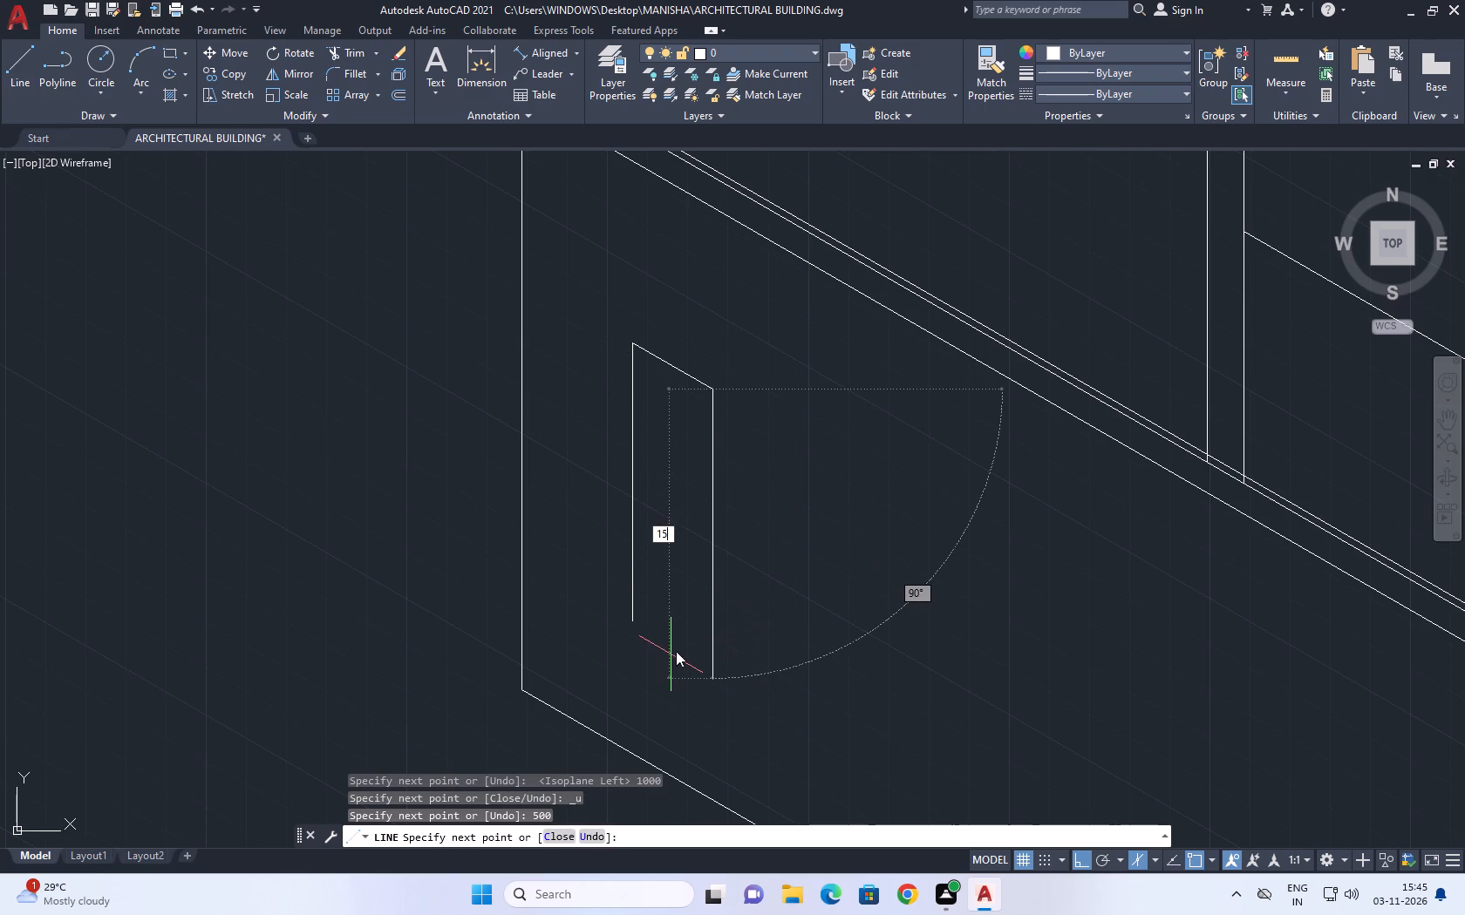
pyautogui.press('0')
pyautogui.press('0')
pyautogui.press('space')
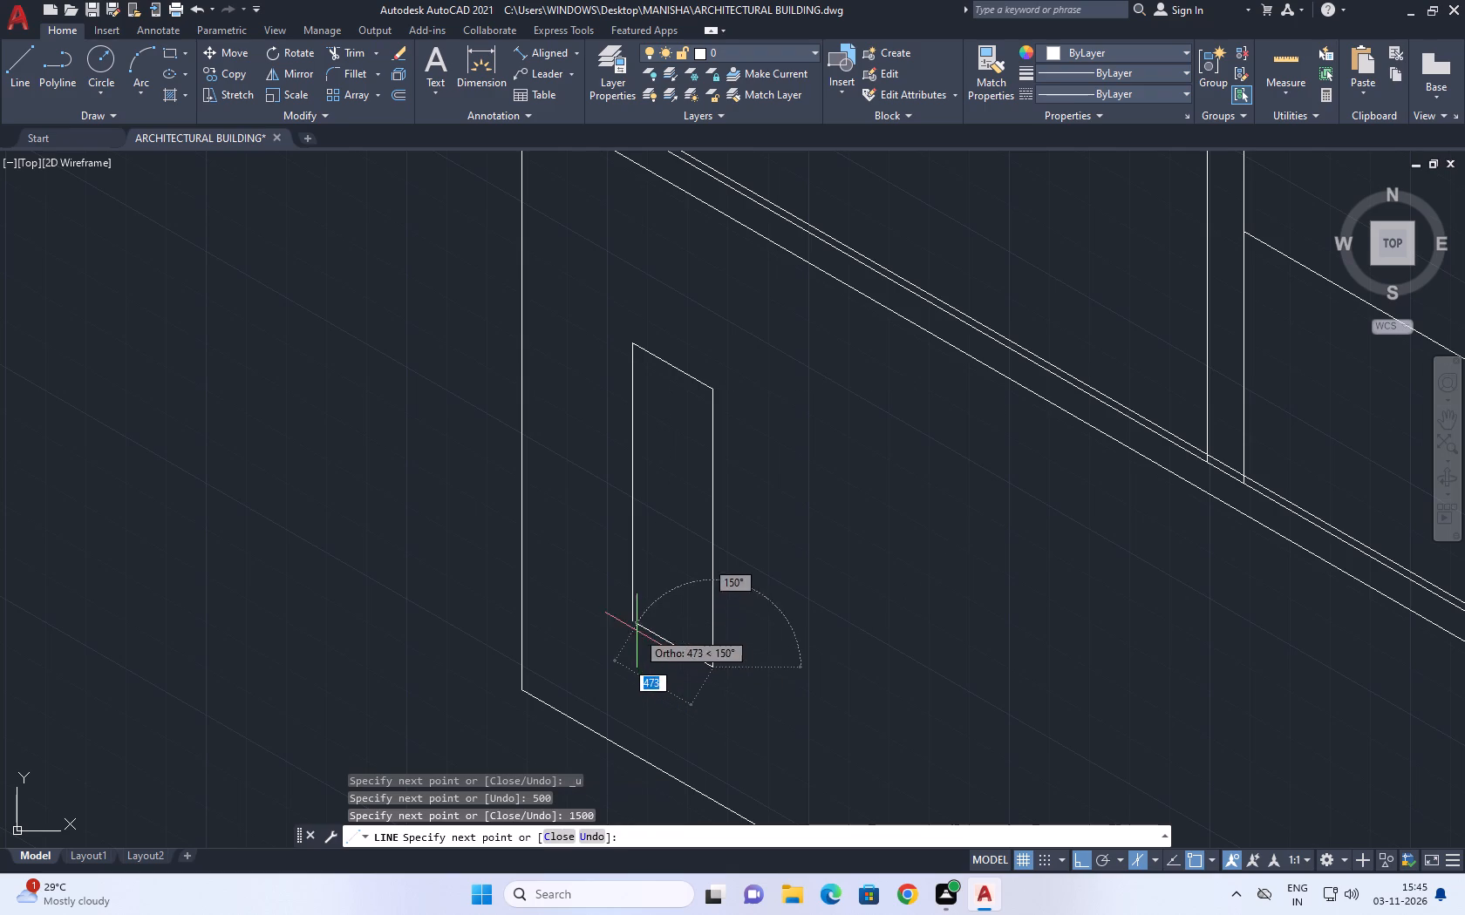
pyautogui.click(628, 623)
pyautogui.press('Escape')
# Copy the opening's left vertical edge inward about 77 along the wall direction.
pyautogui.moveTo(620, 503); pyautogui.dragTo(804, 545, button='middle')
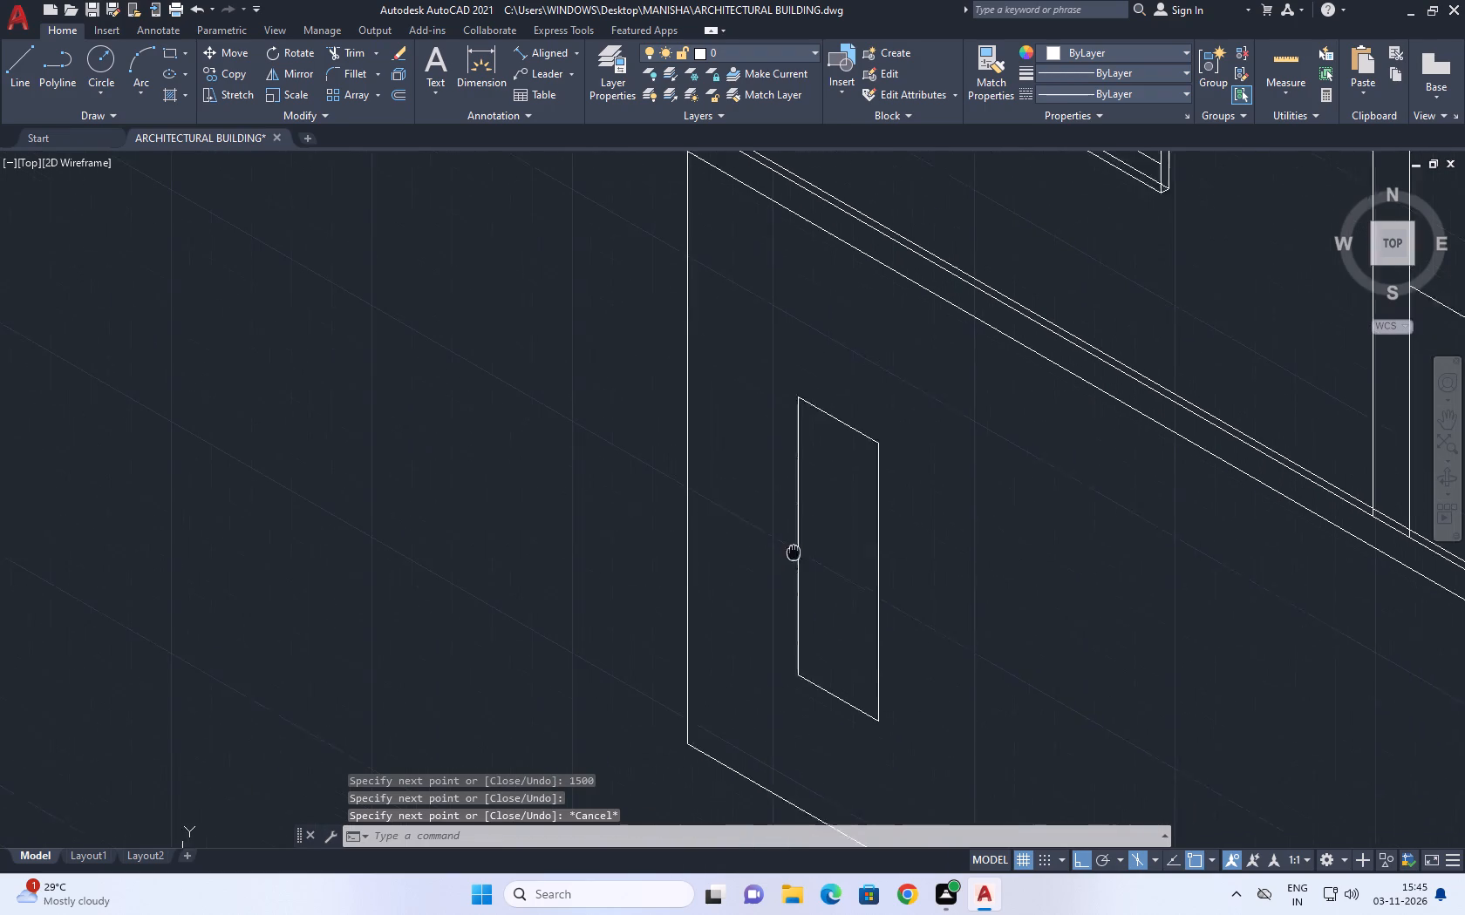
pyautogui.moveTo(804, 545); pyautogui.dragTo(807, 543, button='middle')
pyautogui.click(835, 547)
pyautogui.moveTo(777, 522); pyautogui.dragTo(750, 518)
pyautogui.moveTo(827, 532); pyautogui.dragTo(769, 596, button='middle')
pyautogui.press('c')
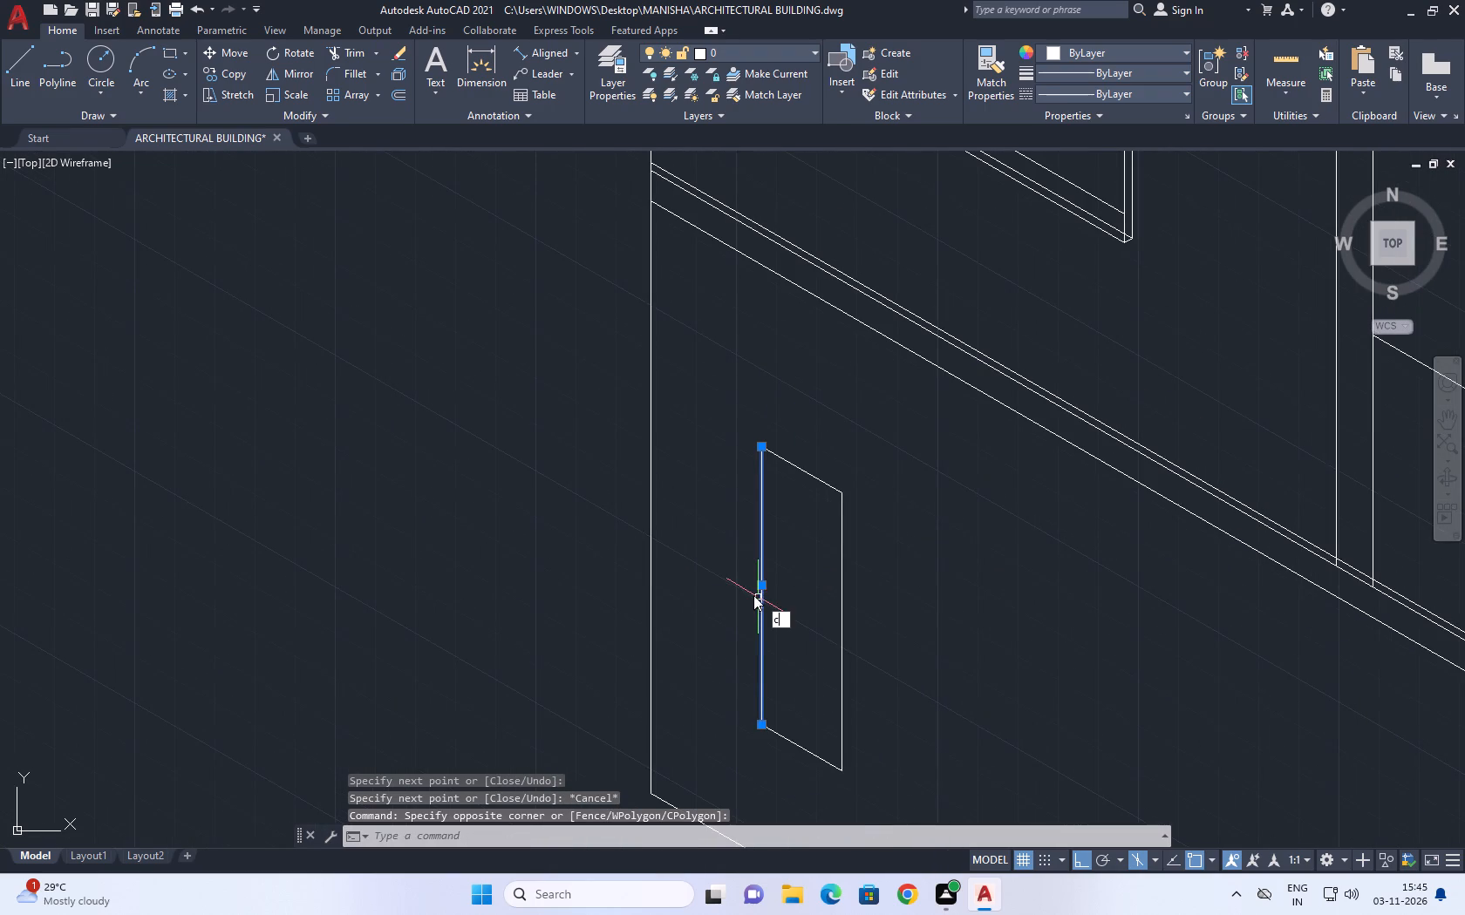
pyautogui.press('o')
pyautogui.press('space')
pyautogui.scroll(2, 767, 444)
pyautogui.click(746, 452)
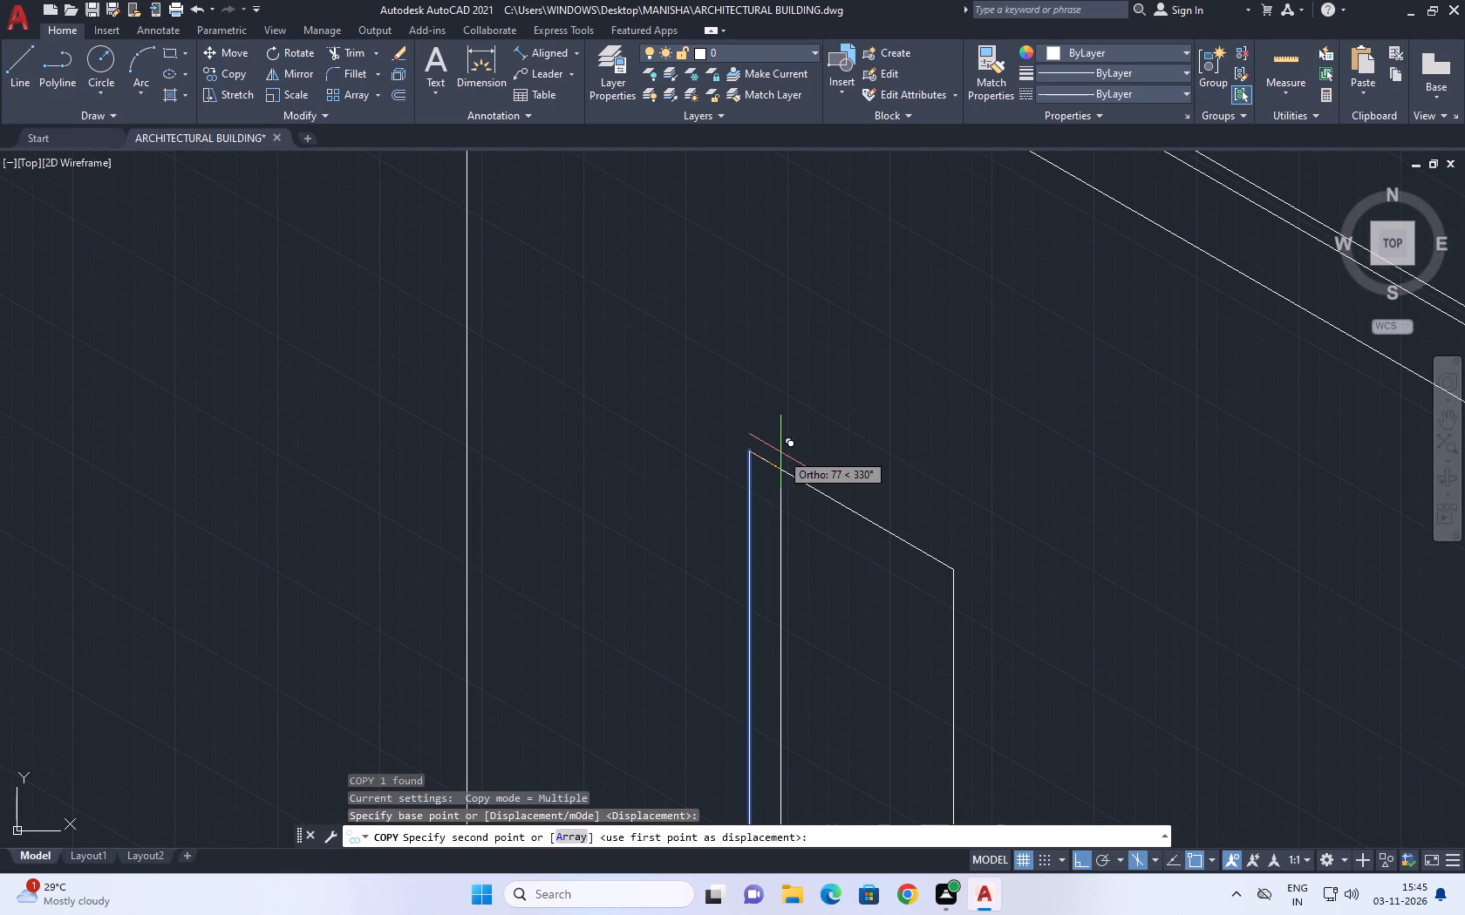
pyautogui.click(780, 452)
pyautogui.press('Escape')
# Copy the opening's bottom edge vertically upward about 78.
pyautogui.moveTo(771, 539); pyautogui.dragTo(823, 355, button='middle')
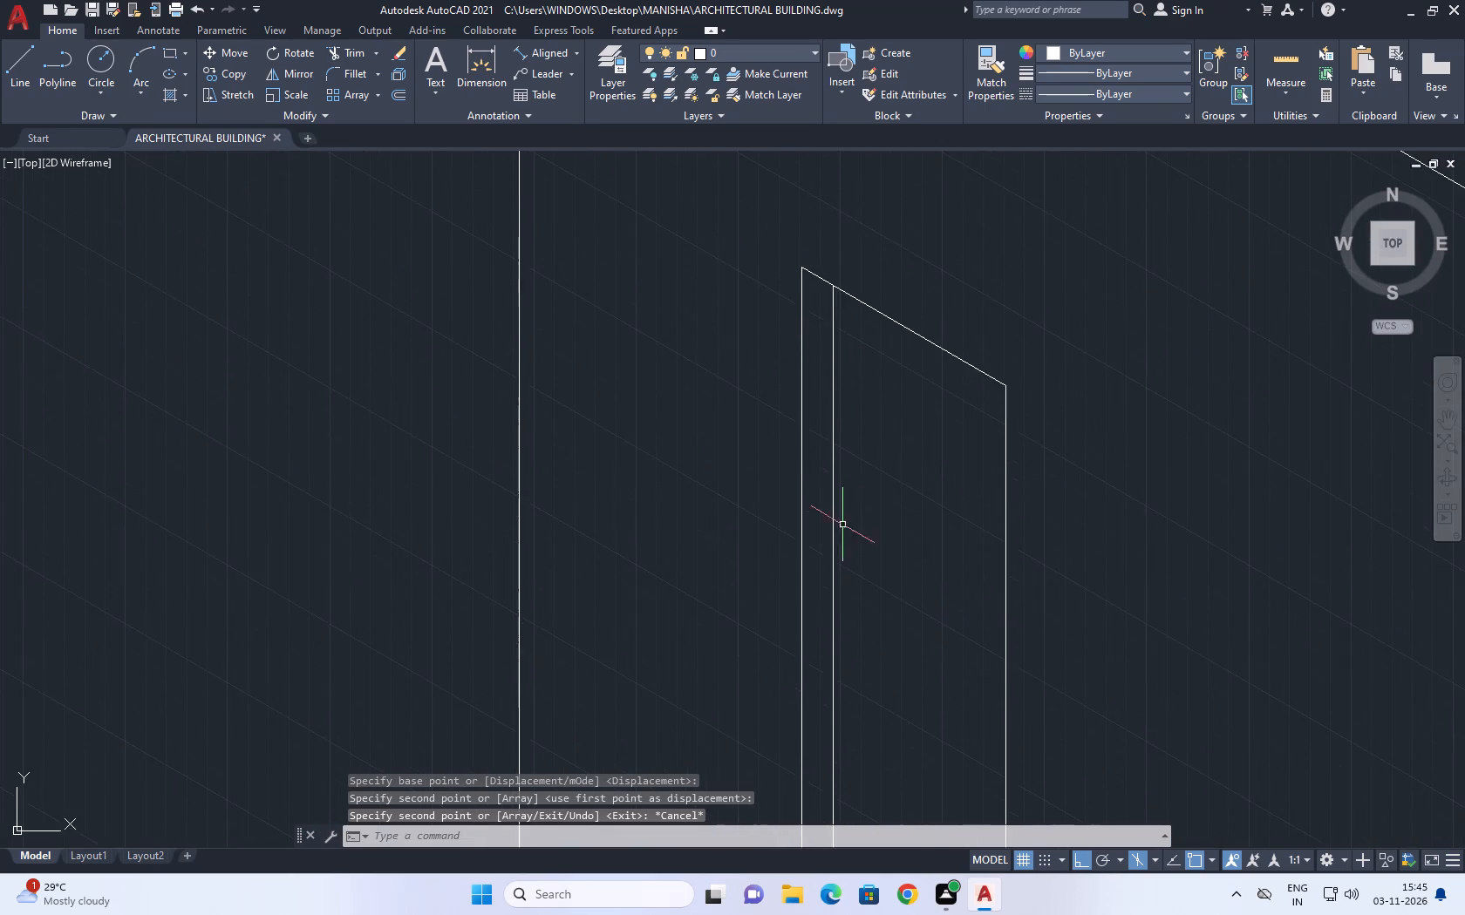
pyautogui.moveTo(822, 578); pyautogui.dragTo(828, 359, button='middle')
pyautogui.scroll(-2, 833, 574)
pyautogui.scroll(1, 849, 629)
pyautogui.click(863, 702)
pyautogui.click(863, 654)
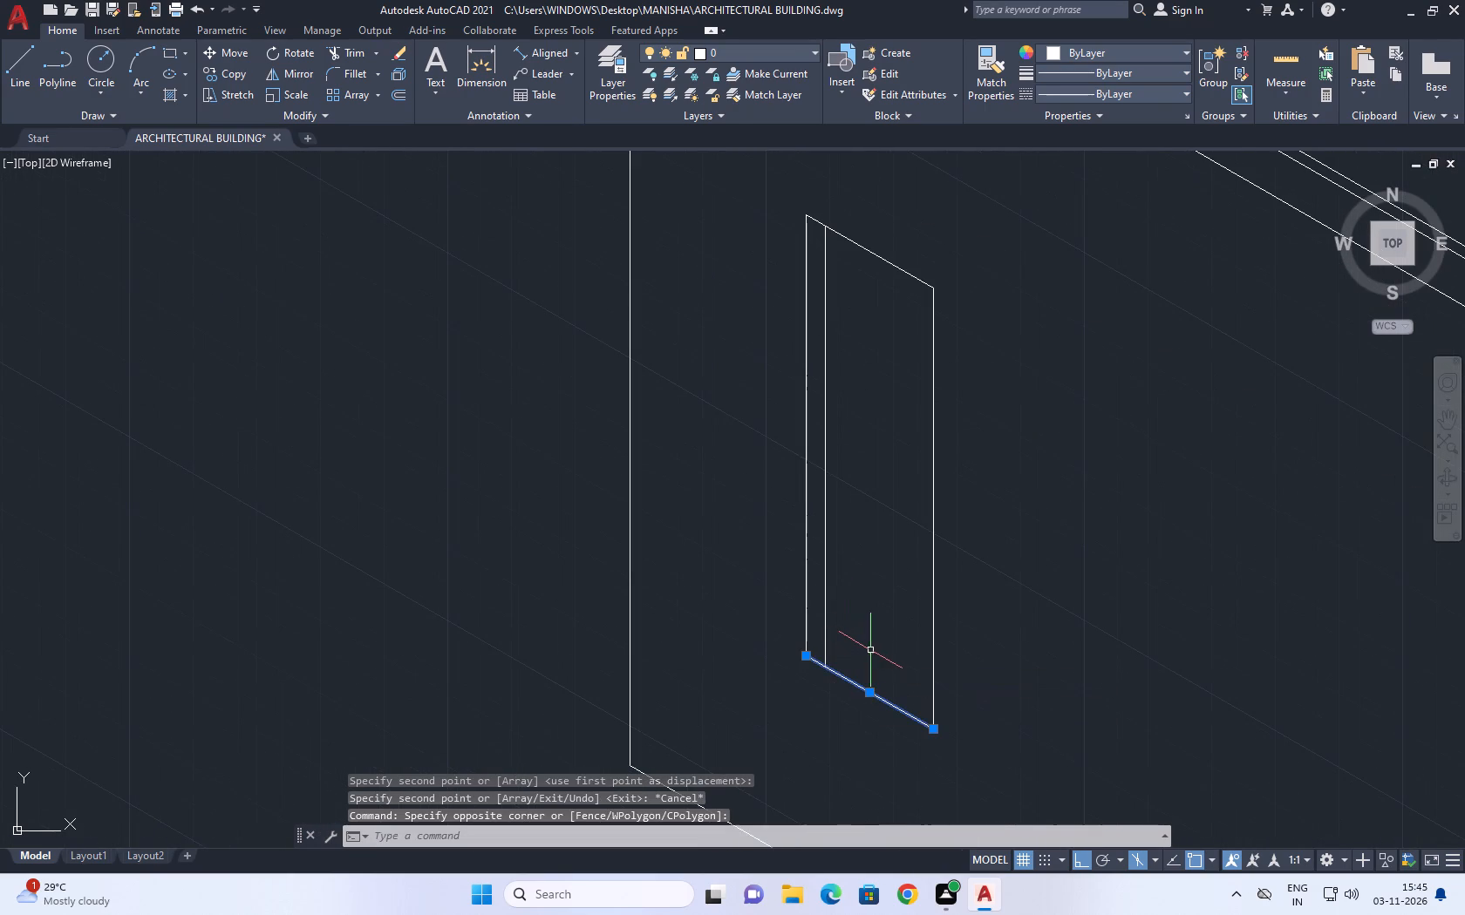
pyautogui.press('c')
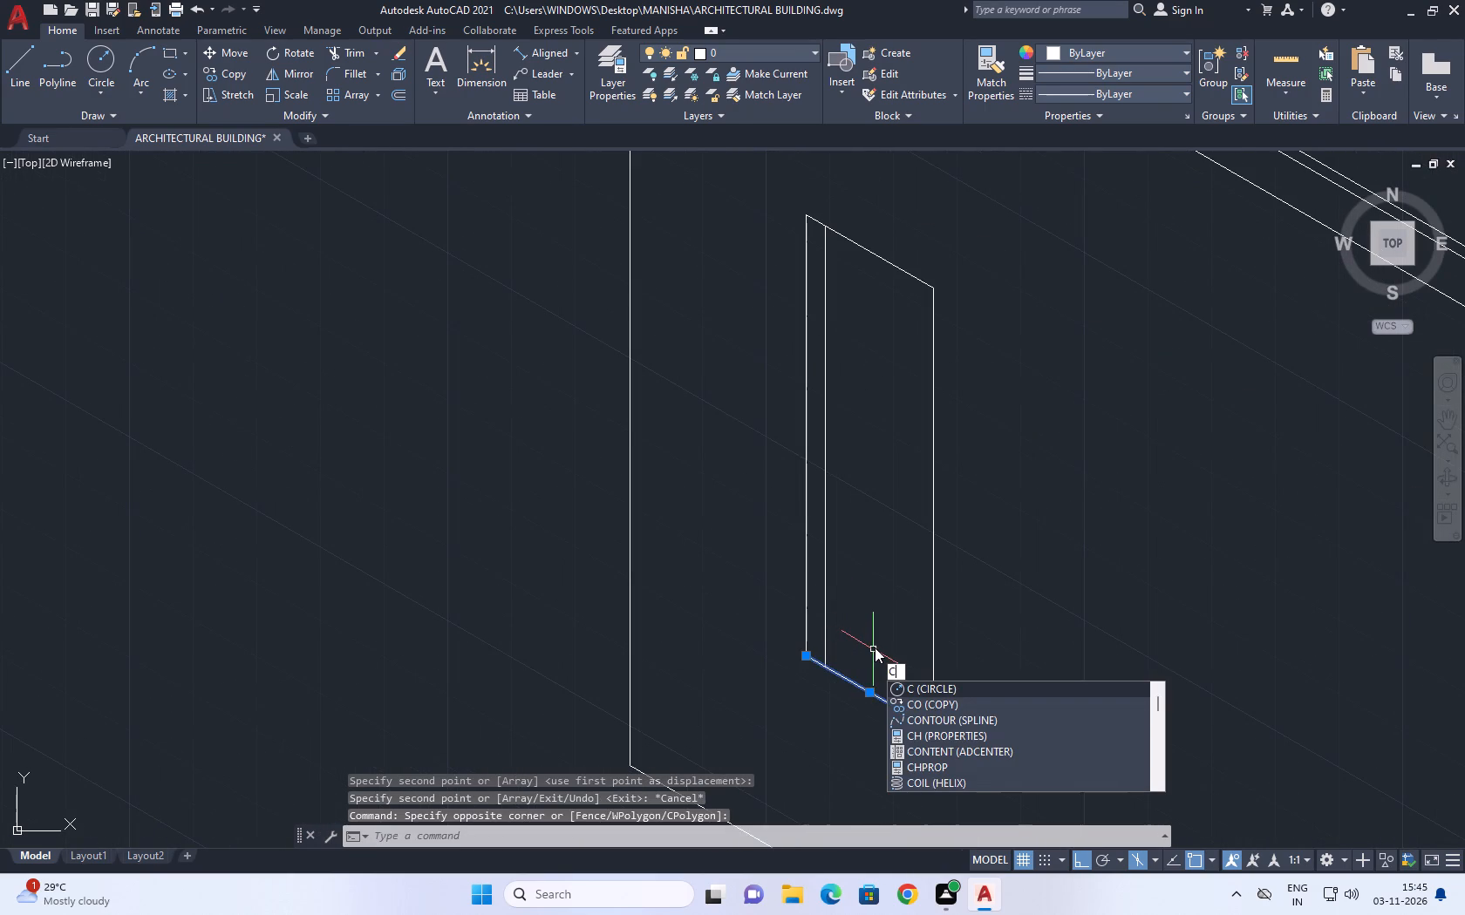
pyautogui.press('o')
pyautogui.press('space')
pyautogui.scroll(2, 820, 664)
pyautogui.click(861, 695)
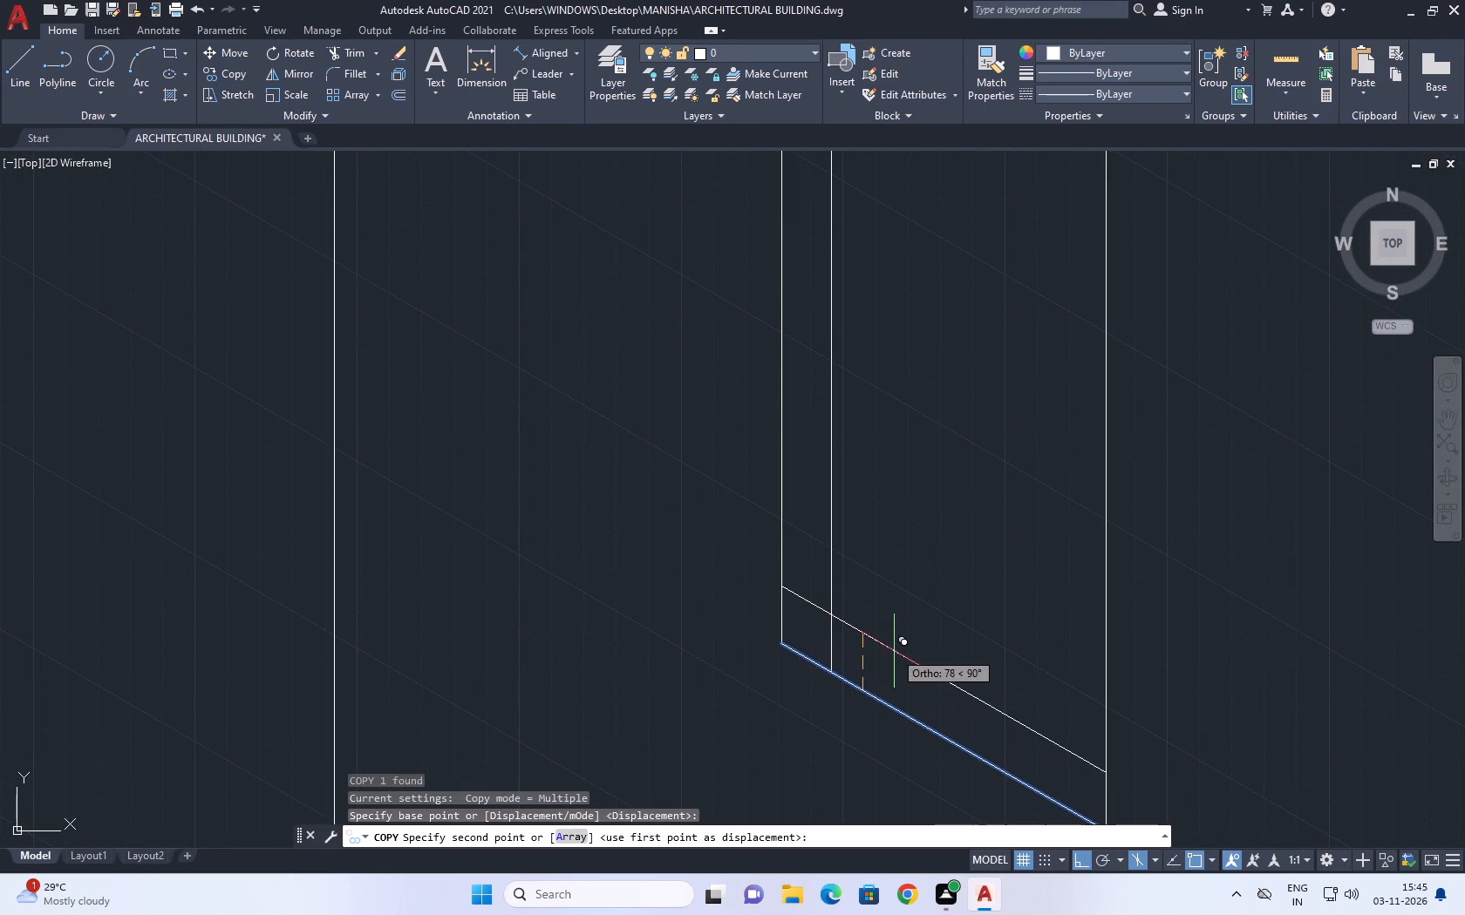
pyautogui.click(894, 651)
pyautogui.press('Escape')
# Trim the copied vertical and sloping lines where they cross at the opening's lower left corner.
pyautogui.write('tr')
pyautogui.press('space')
pyautogui.scroll(1, 835, 635)
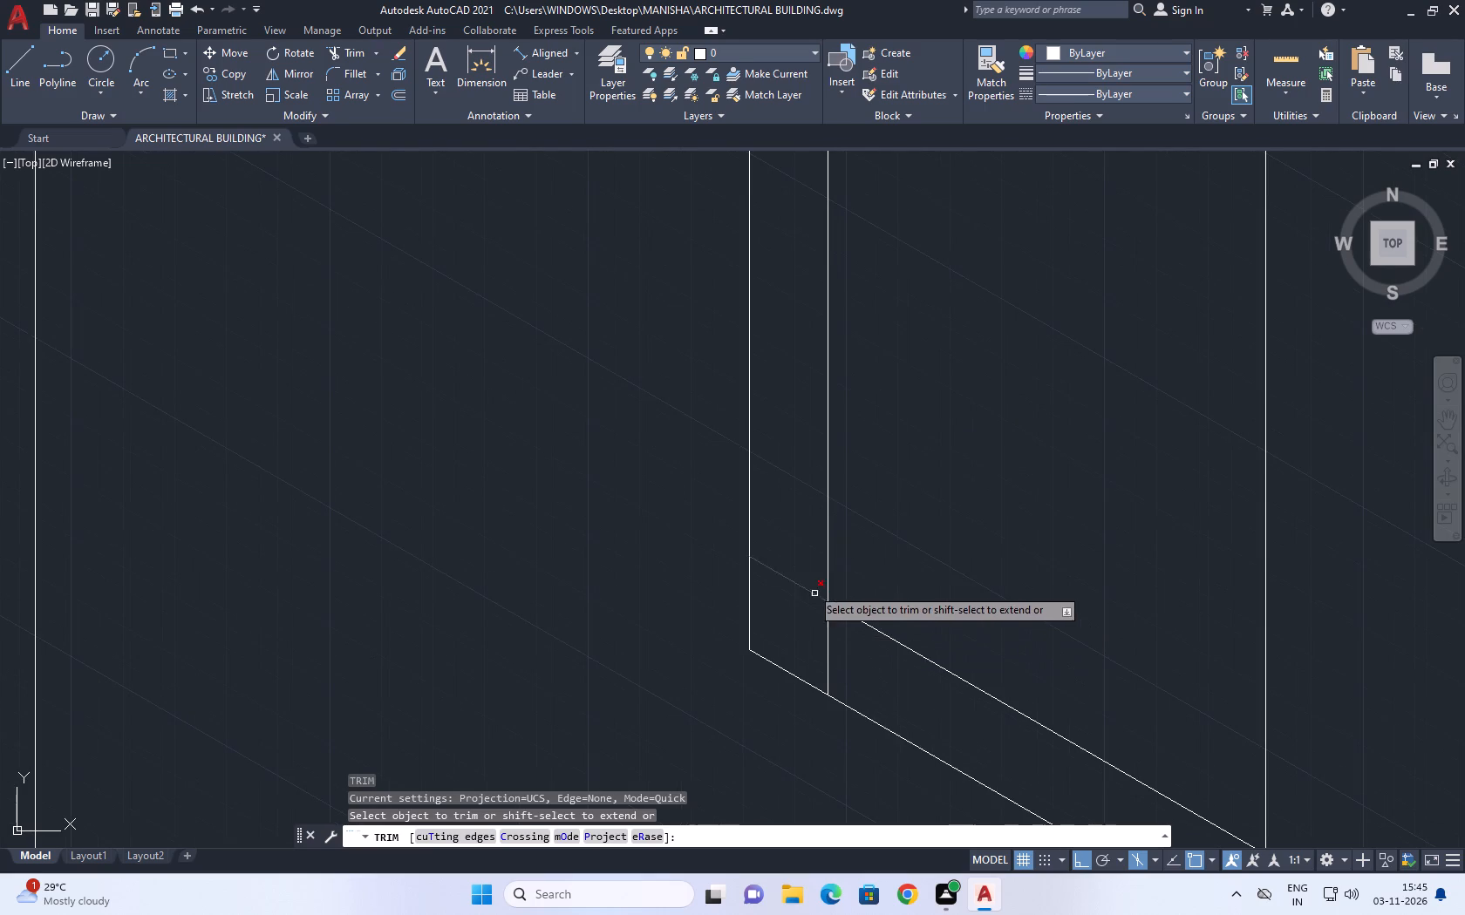
pyautogui.click(803, 569)
pyautogui.click(849, 667)
pyautogui.scroll(-2, 854, 655)
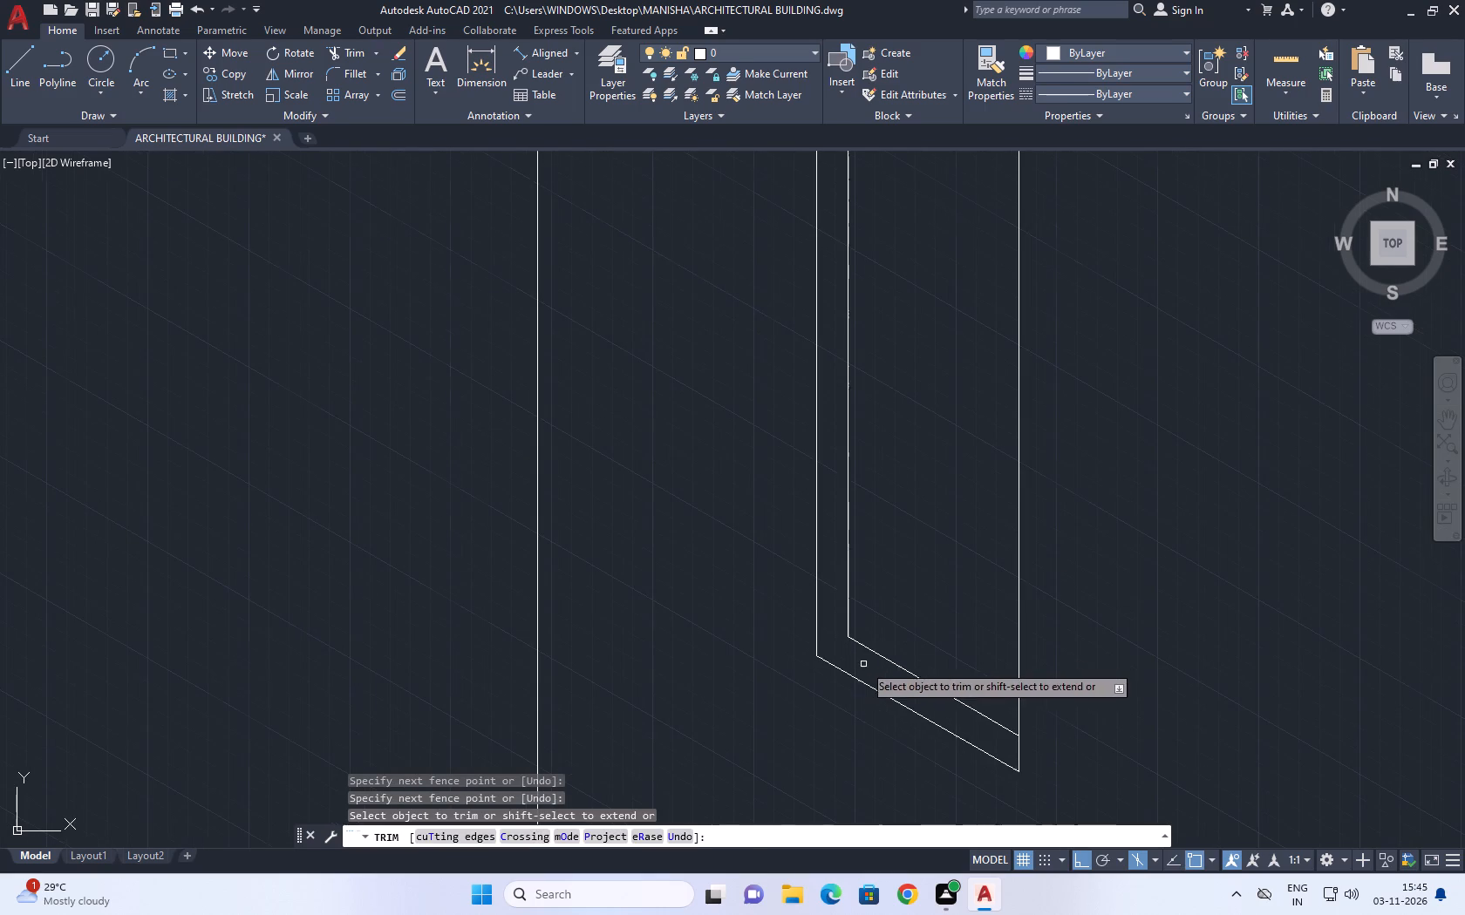
pyautogui.press('Escape')
# Draw a line joining the opening's lower left outer corner to the trimmed inner corner.
pyautogui.write('l')
pyautogui.press('space')
pyautogui.scroll(1, 840, 666)
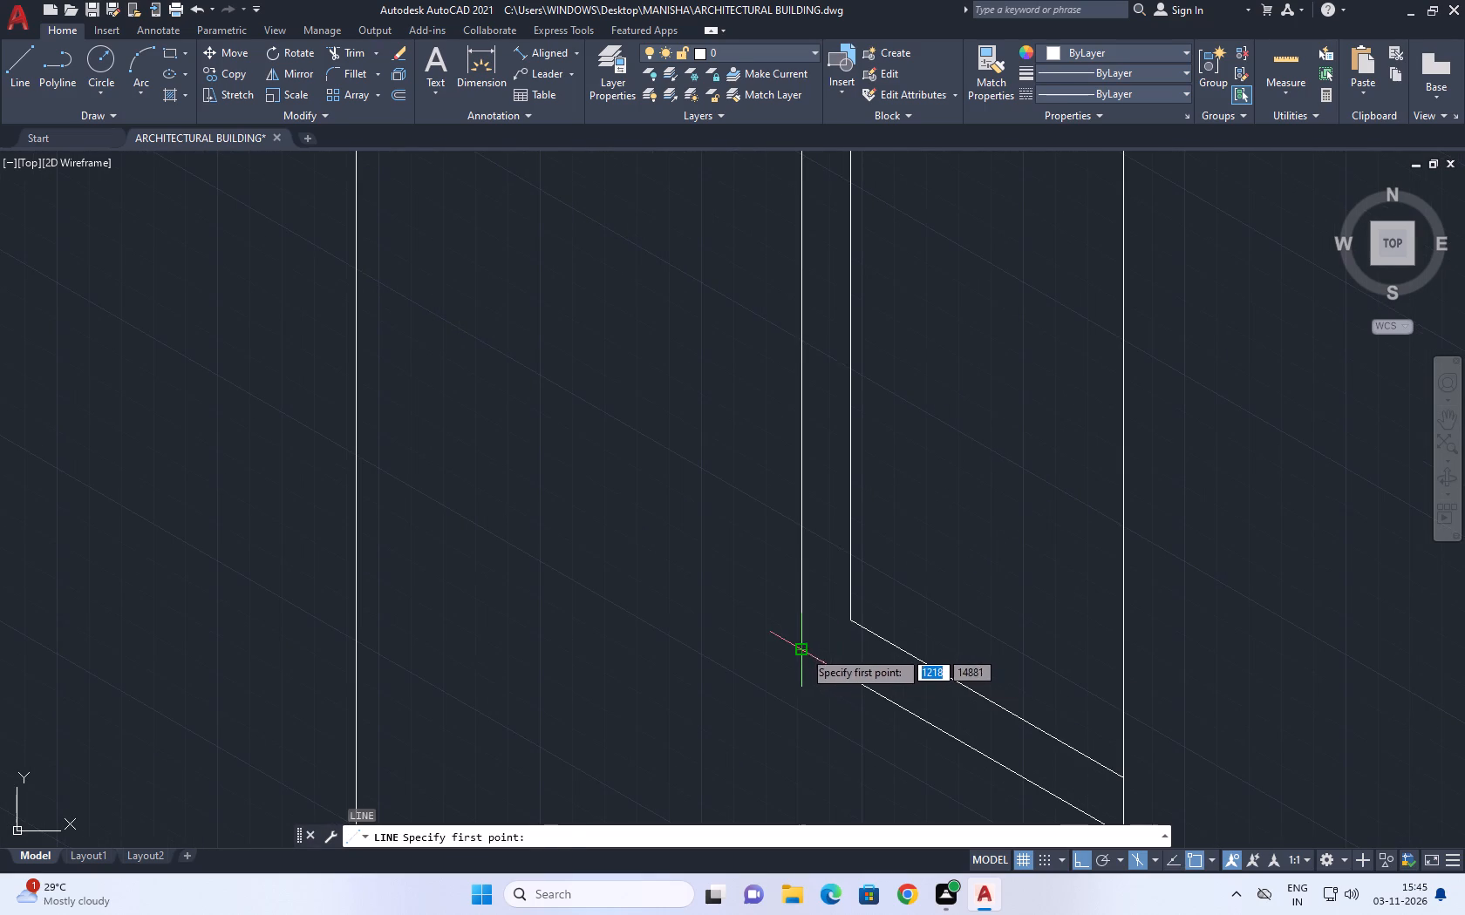
pyautogui.click(801, 650)
pyautogui.click(939, 580)
pyautogui.hotkey('ctrl', 'z')
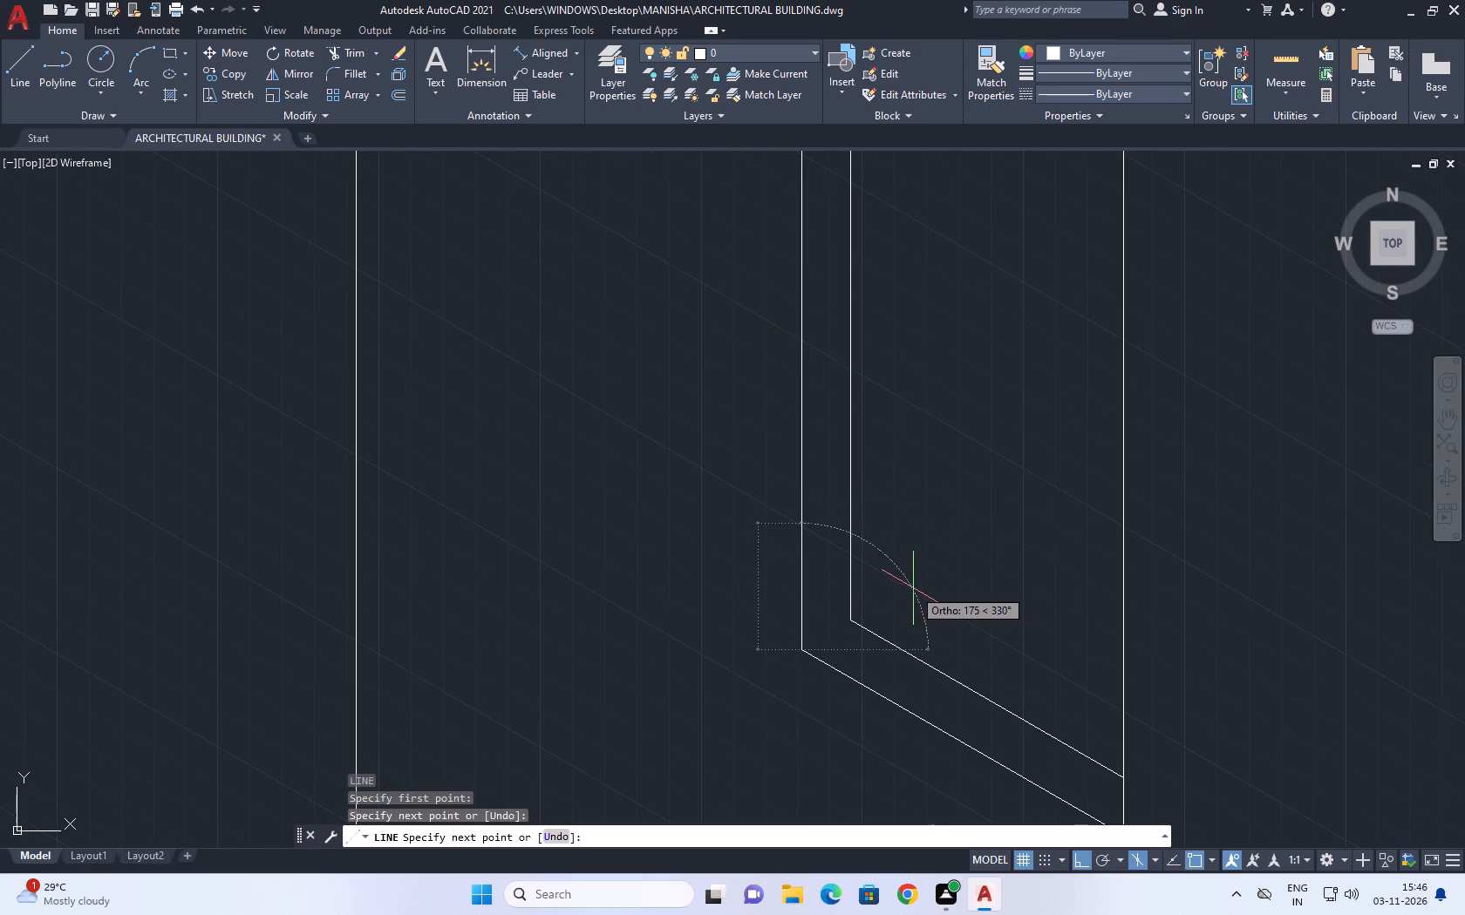
pyautogui.scroll(1, 852, 632)
pyautogui.click(850, 615)
pyautogui.scroll(-4, 940, 528)
pyautogui.press('Escape')
# Copy the inner vertical and inner bottom lines together by 20 along the 30° direction, using the top isoplane.
pyautogui.moveTo(937, 343); pyautogui.dragTo(904, 496, button='middle')
pyautogui.scroll(1, 906, 496)
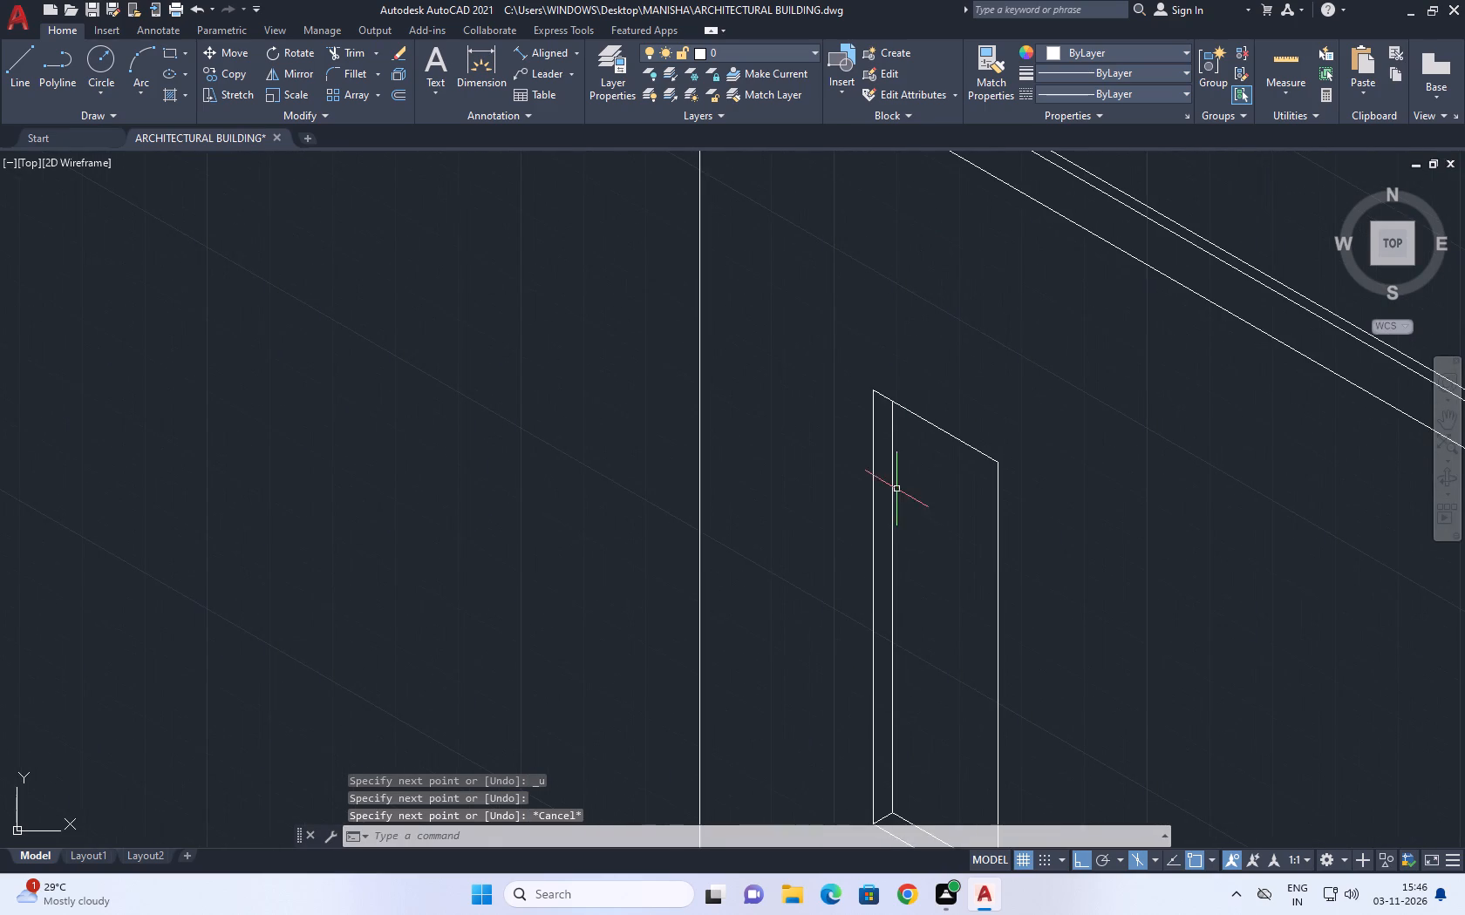
pyautogui.click(898, 444)
pyautogui.click(887, 472)
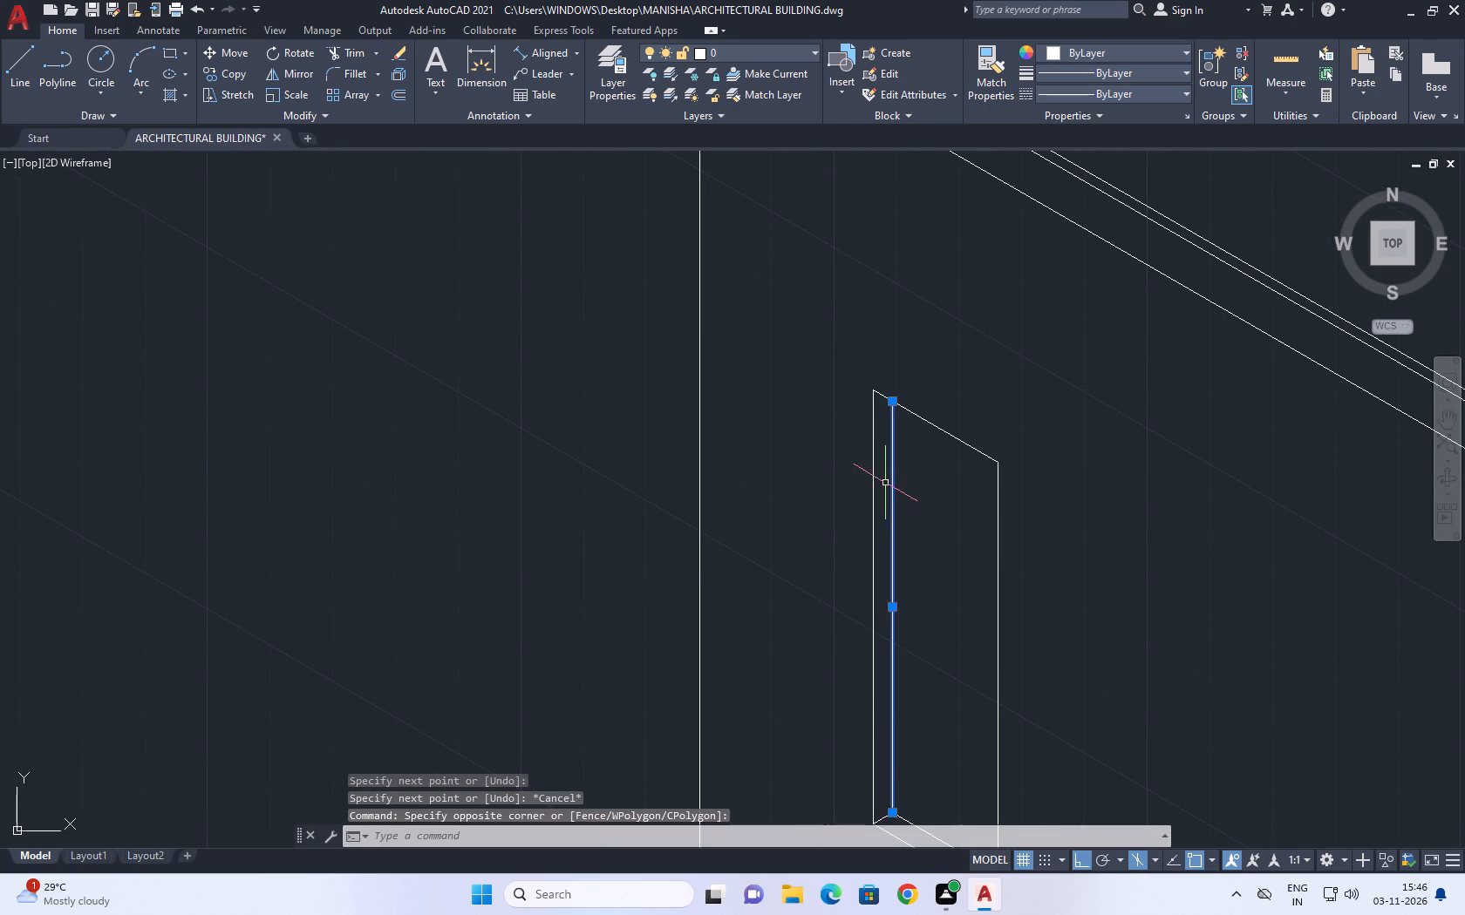
pyautogui.moveTo(884, 485); pyautogui.dragTo(856, 308, button='middle')
pyautogui.click(883, 647)
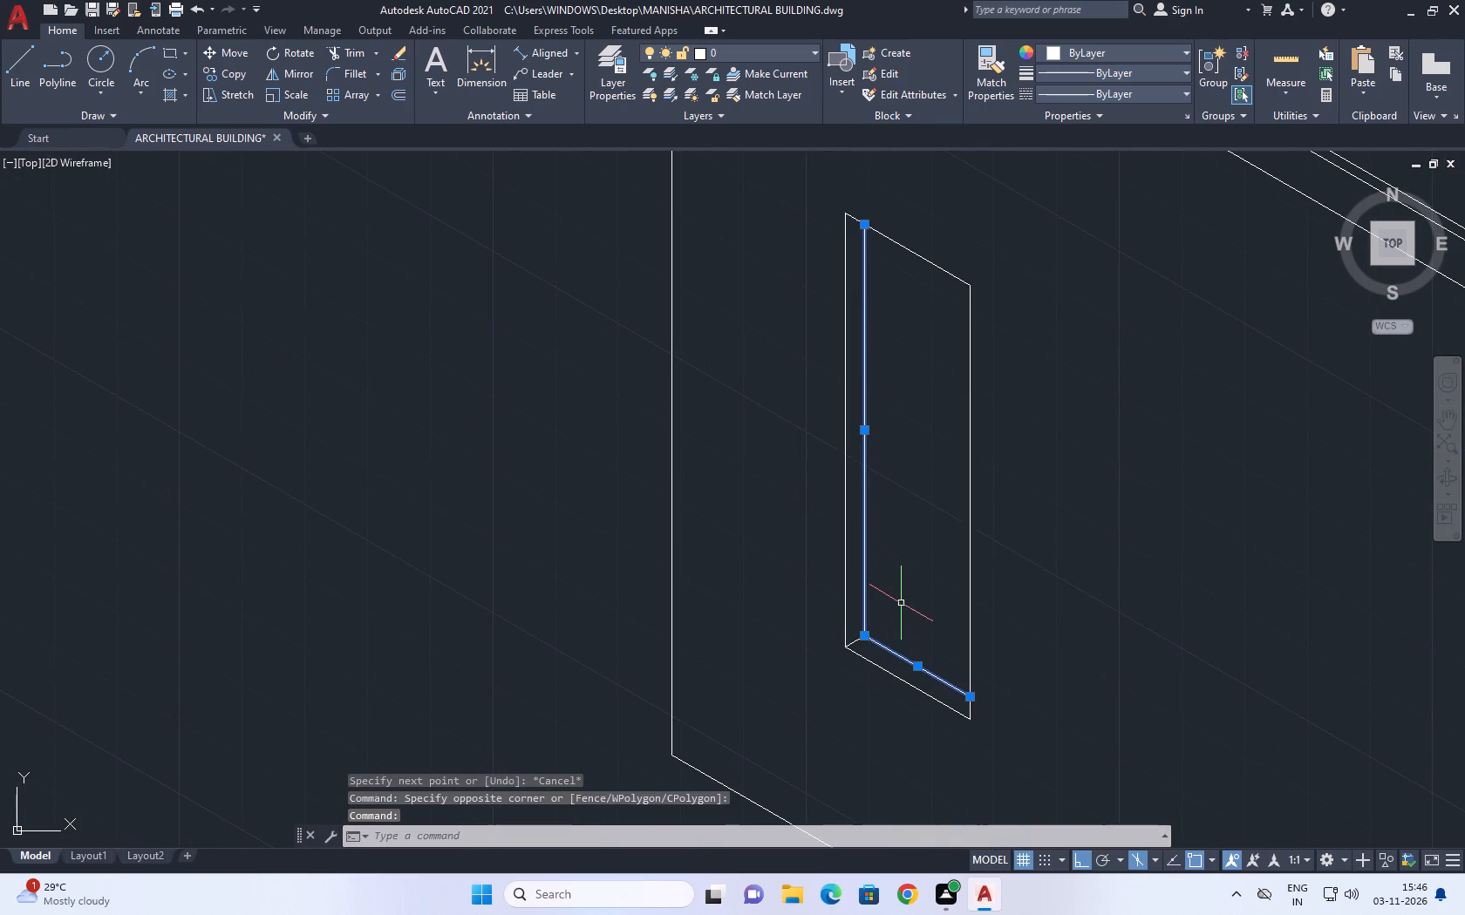
pyautogui.press('c')
pyautogui.press('o')
pyautogui.press('space')
pyautogui.scroll(1, 890, 602)
pyautogui.click(895, 608)
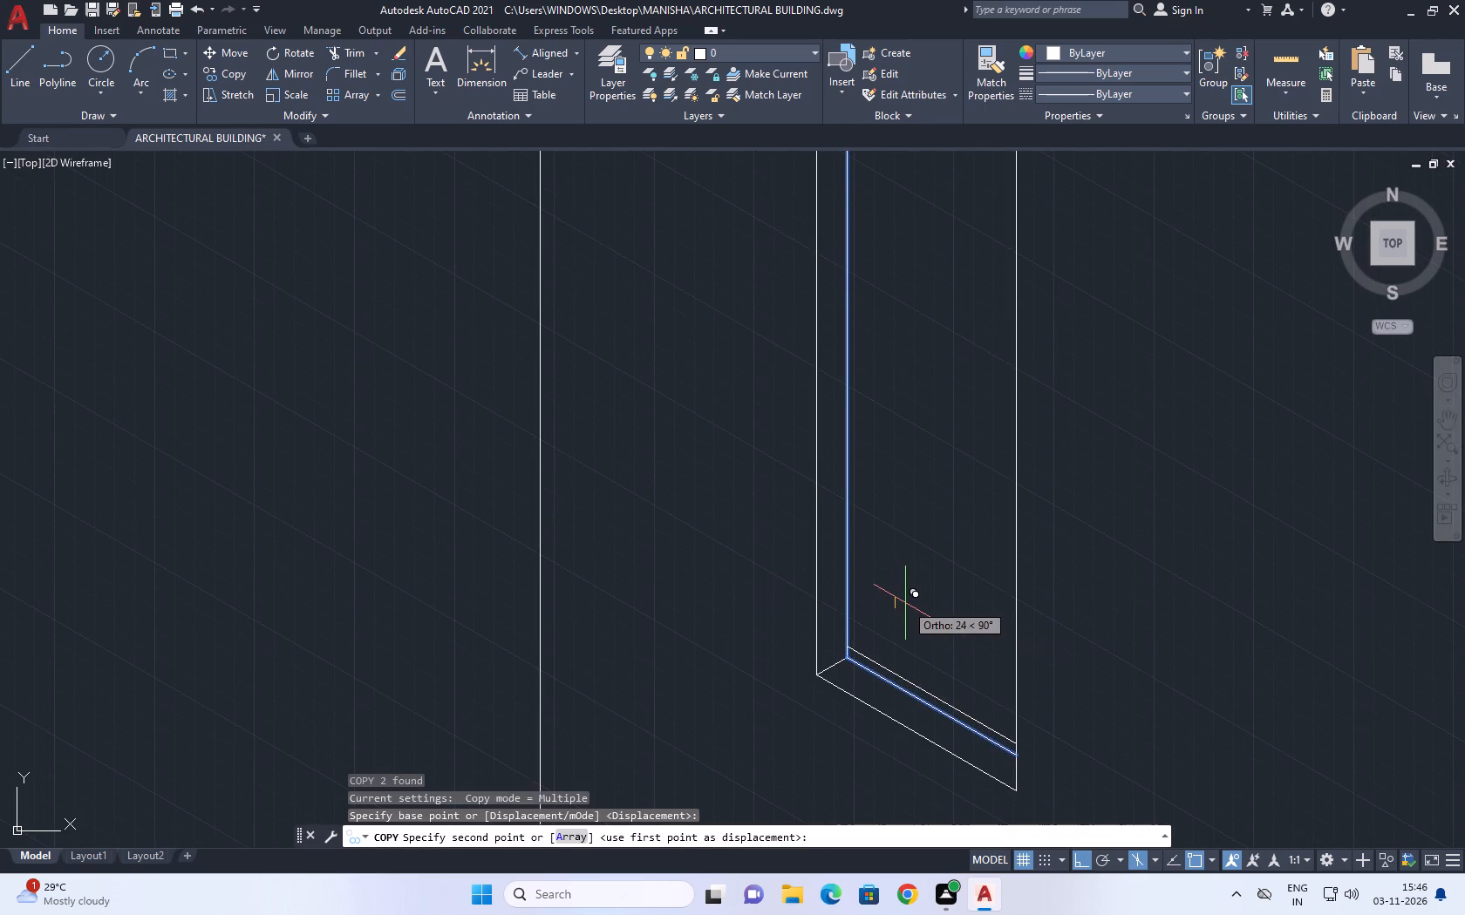
pyautogui.press('F5')
pyautogui.click(906, 603)
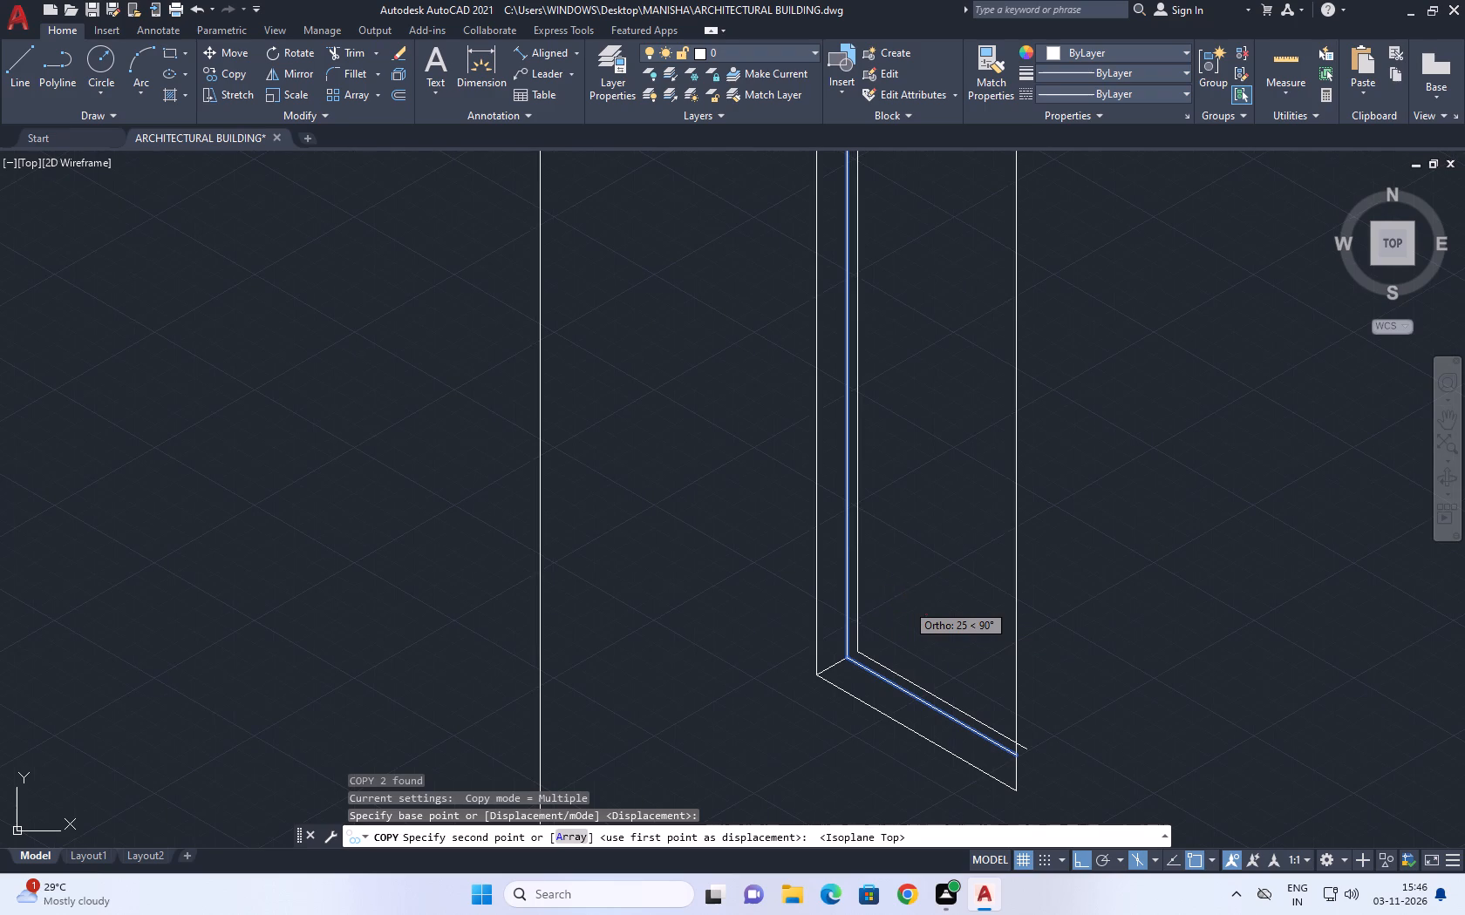
pyautogui.scroll(1, 898, 587)
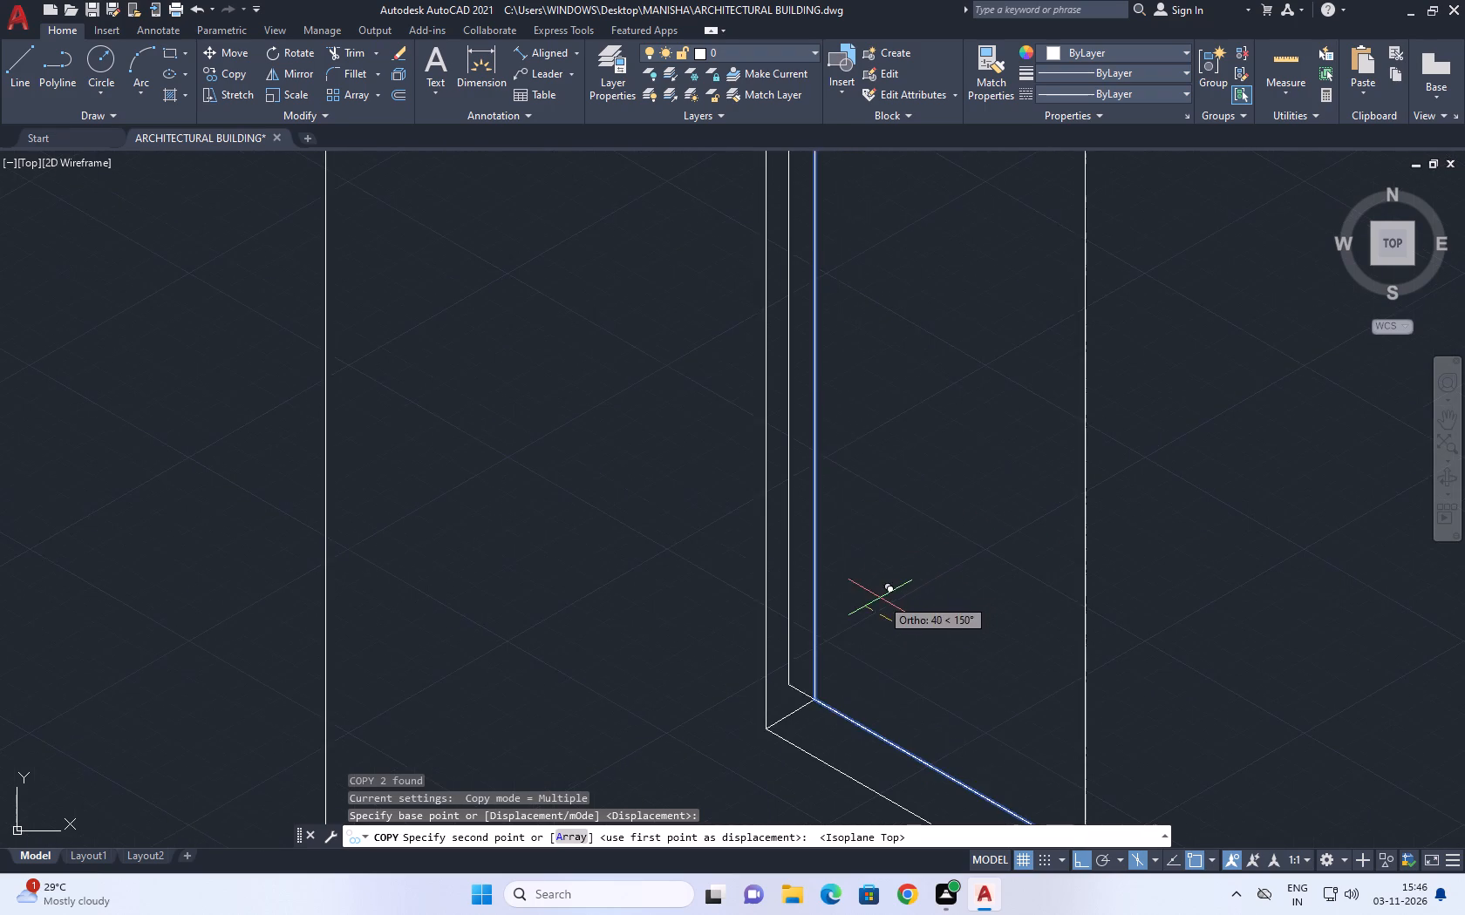
pyautogui.scroll(1, 879, 598)
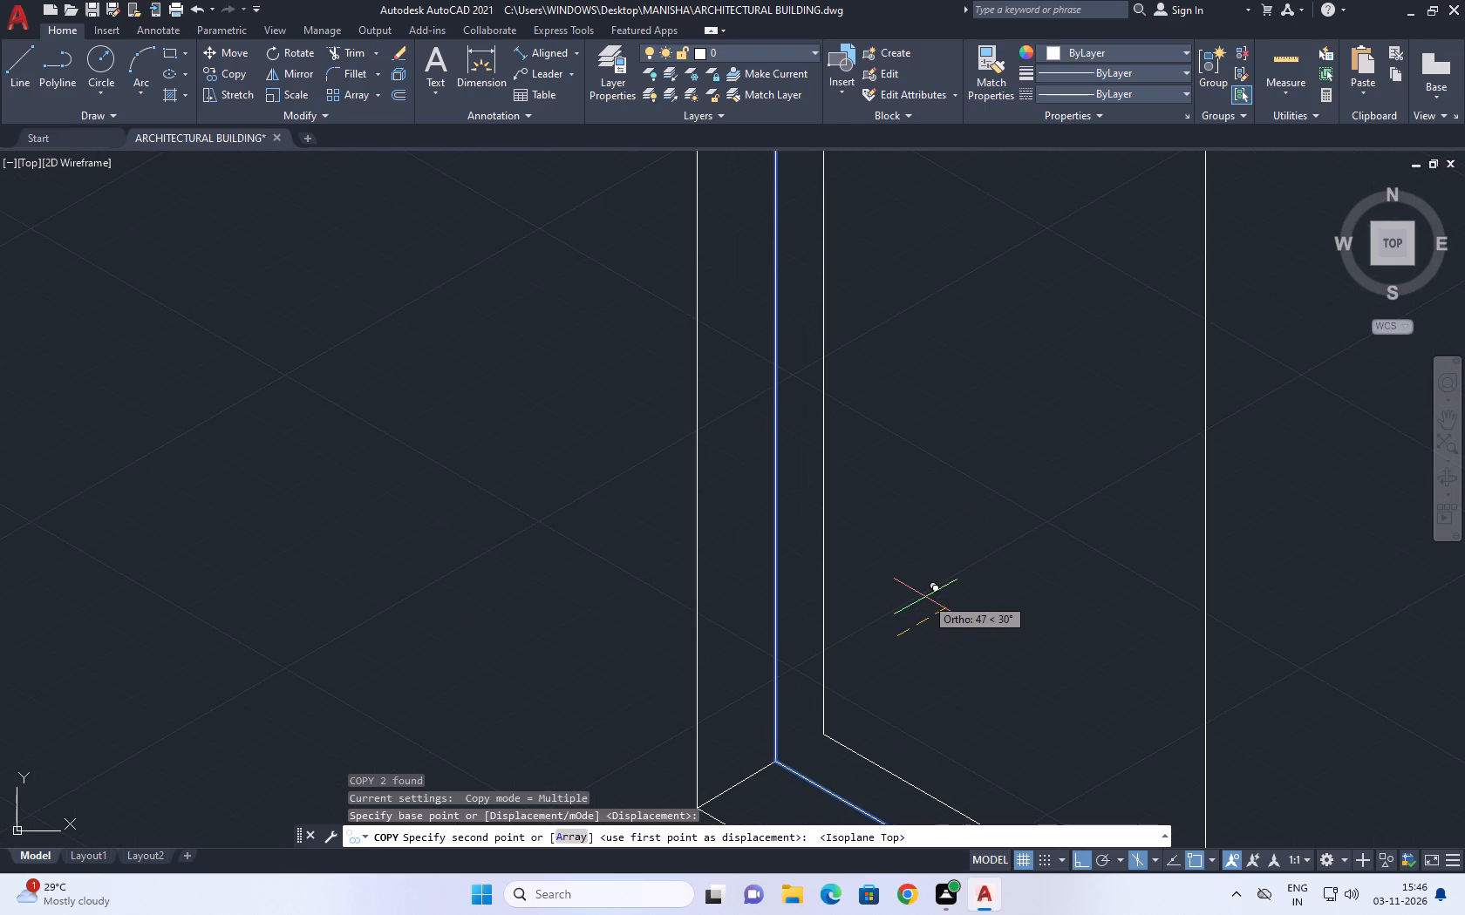
pyautogui.press('2')
pyautogui.write('0')
pyautogui.press('space')
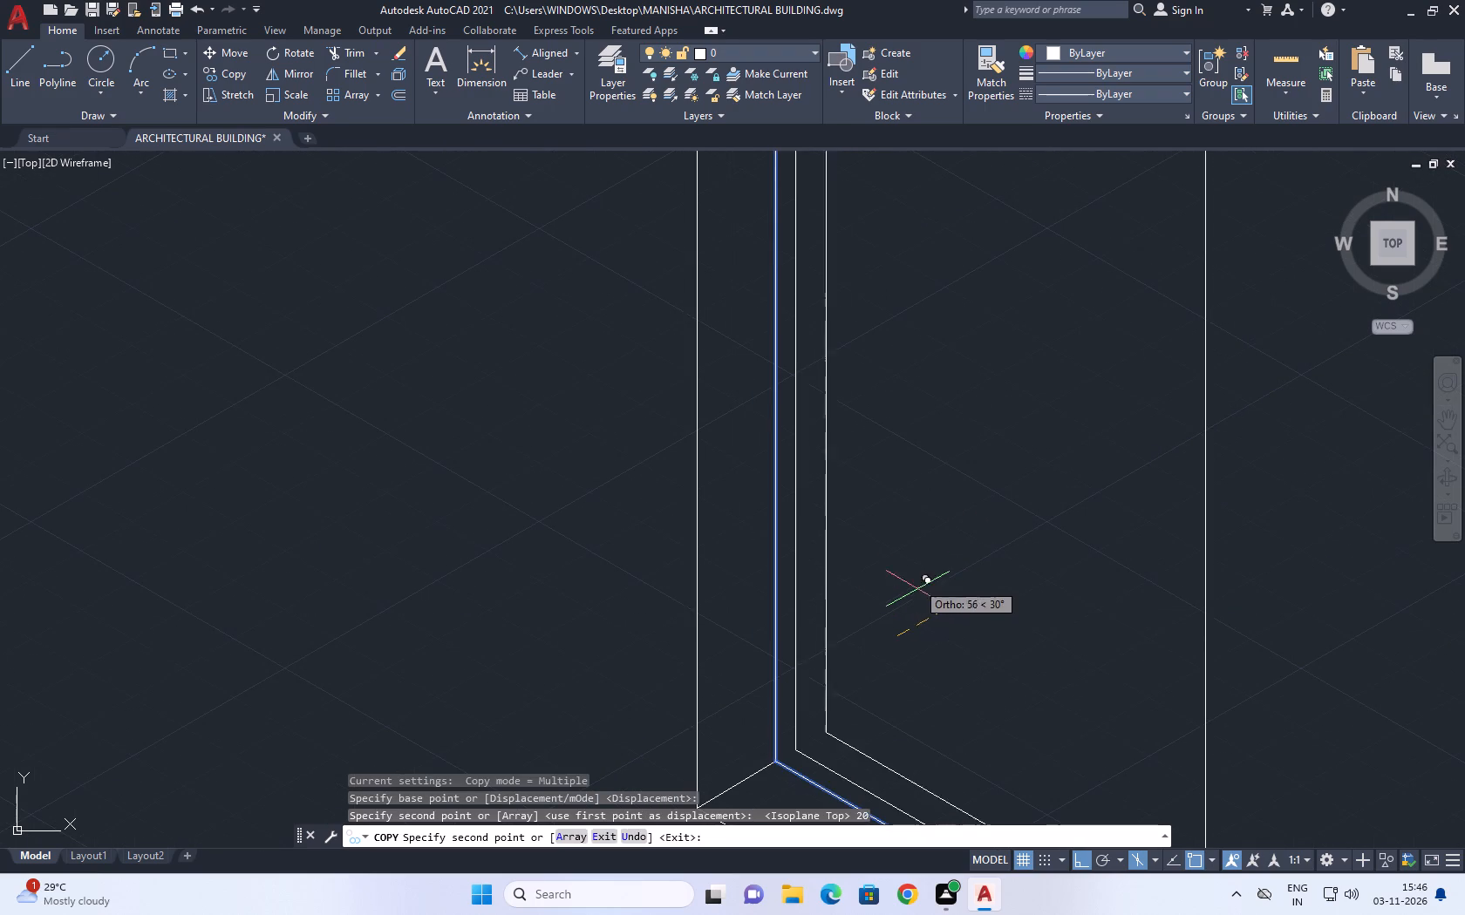
pyautogui.scroll(-2, 911, 546)
pyautogui.press('Escape')
# Trim the copied lines' ends that overshoot the opening's right side and top edge.
pyautogui.write('tr')
pyautogui.press('space')
pyautogui.scroll(1, 1031, 707)
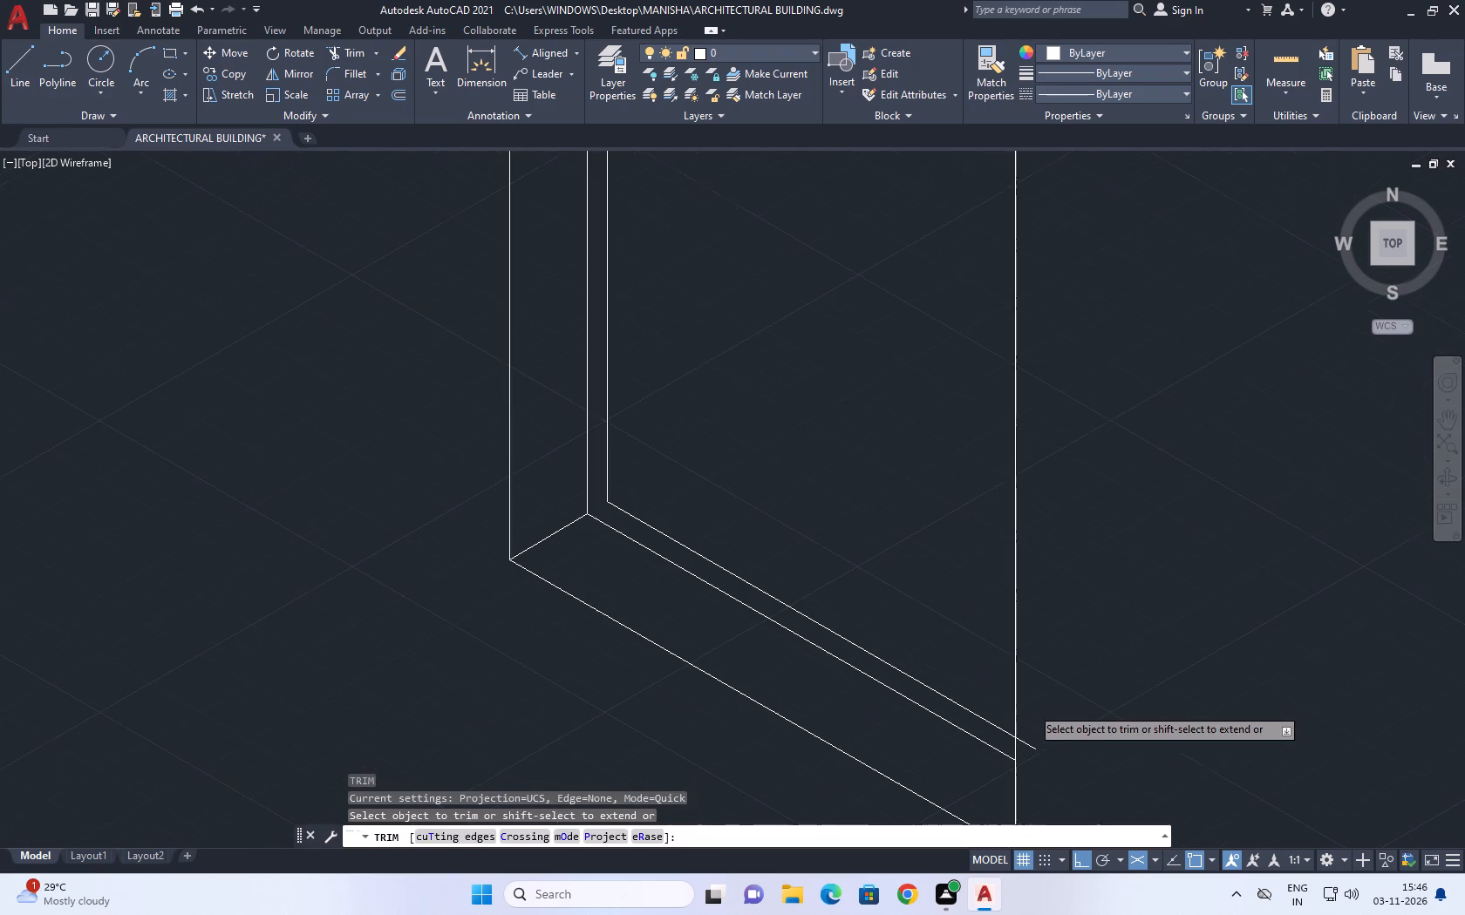
pyautogui.scroll(1, 1031, 707)
pyautogui.click(1026, 738)
pyautogui.moveTo(1026, 747); pyautogui.dragTo(1026, 759)
pyautogui.scroll(-5, 1043, 726)
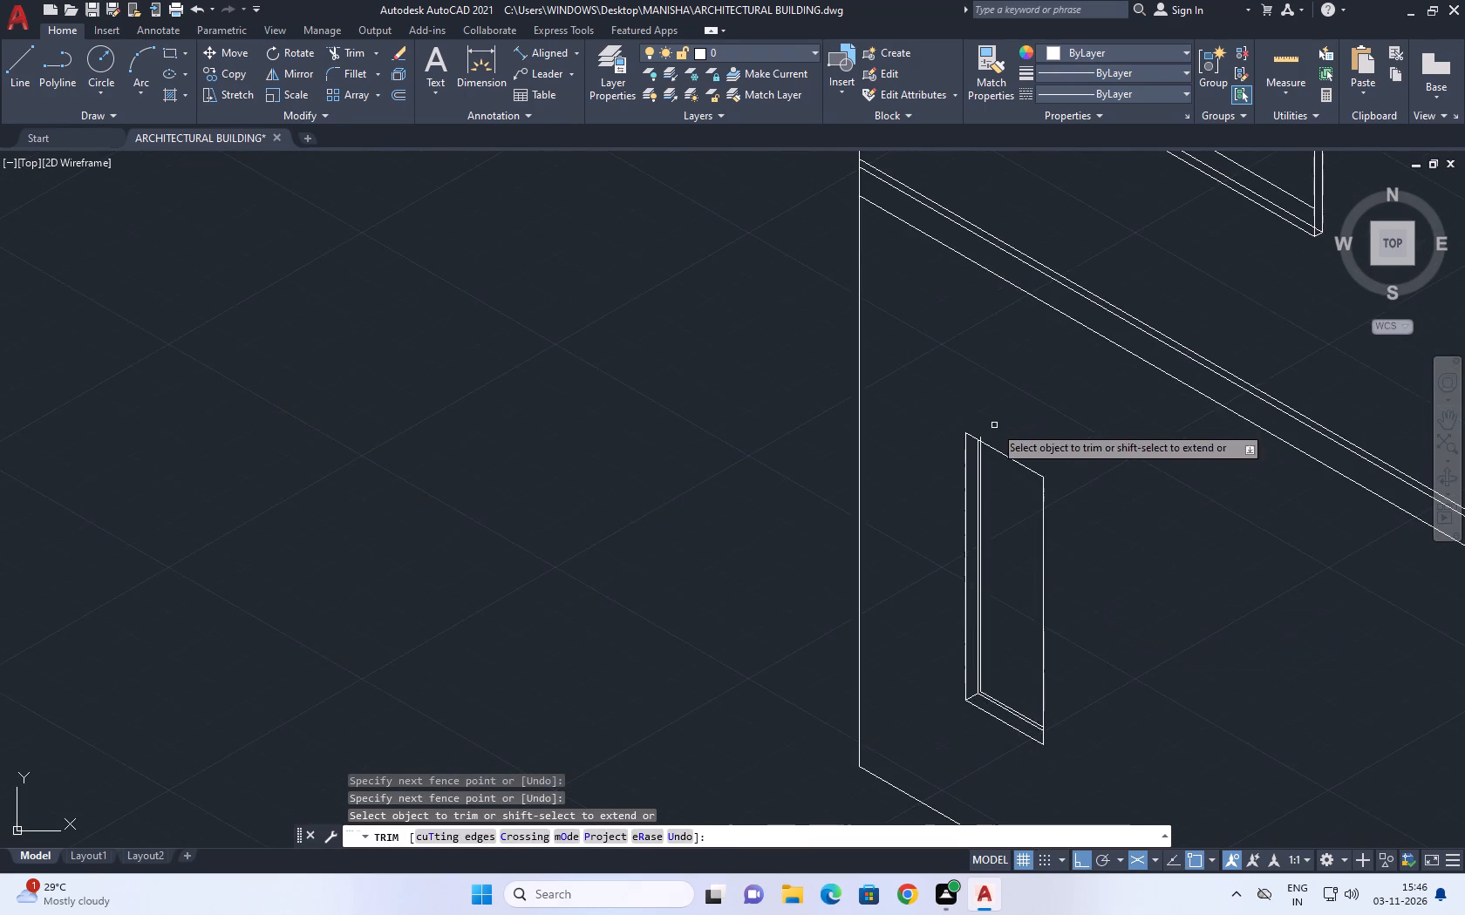
pyautogui.scroll(5, 985, 442)
pyautogui.click(988, 397)
pyautogui.click(958, 383)
pyautogui.scroll(-5, 976, 383)
pyautogui.press('Escape')
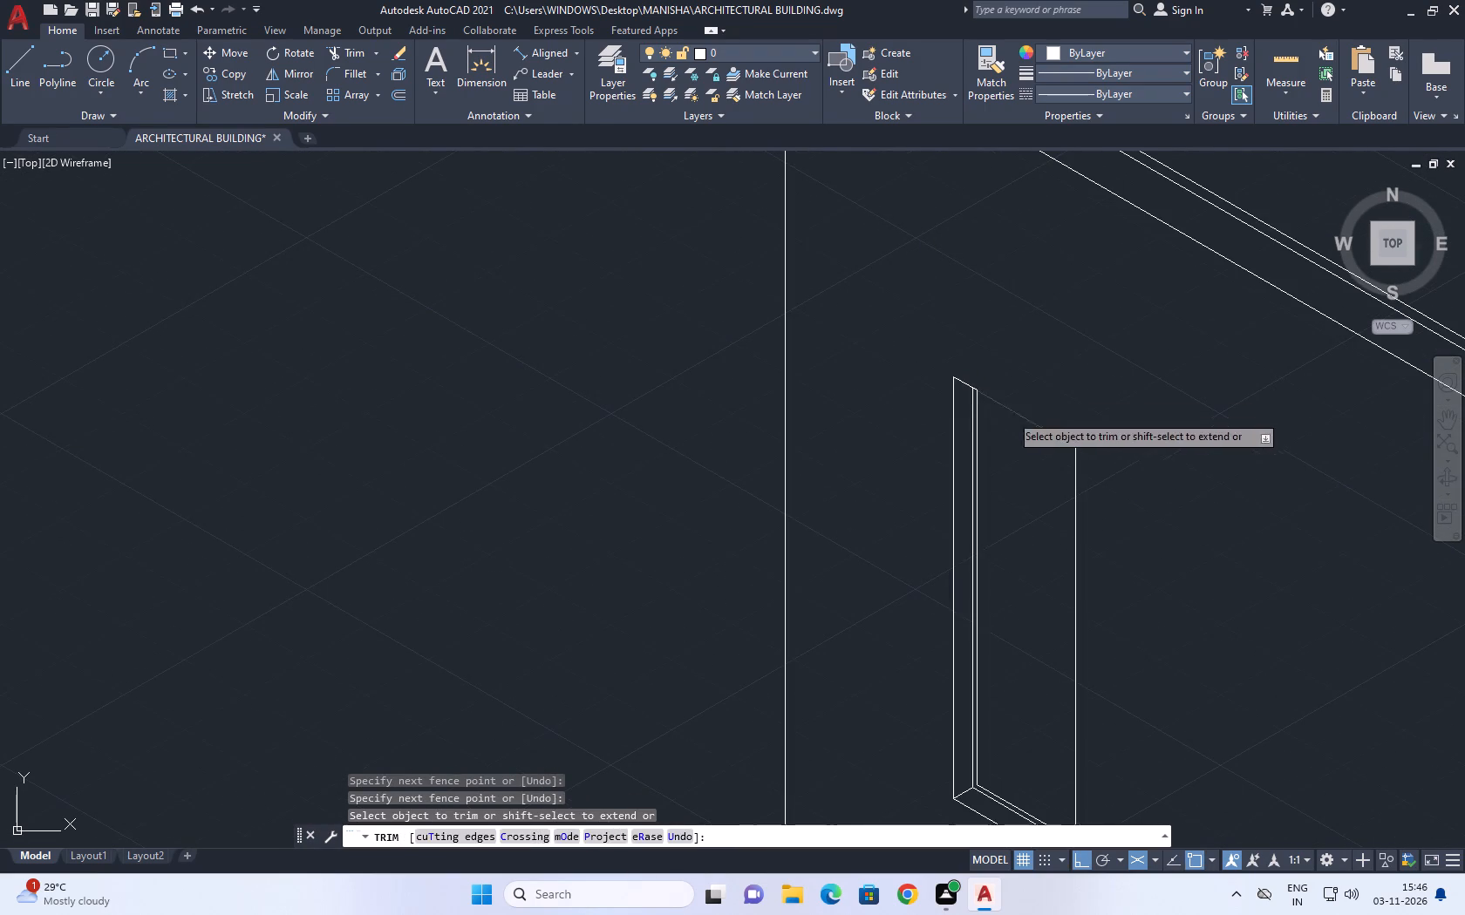
# Extend the diagonal corner line towards the innermost corner of the opening's frame.
pyautogui.moveTo(1011, 538); pyautogui.dragTo(939, 397, button='middle')
pyautogui.write('ex')
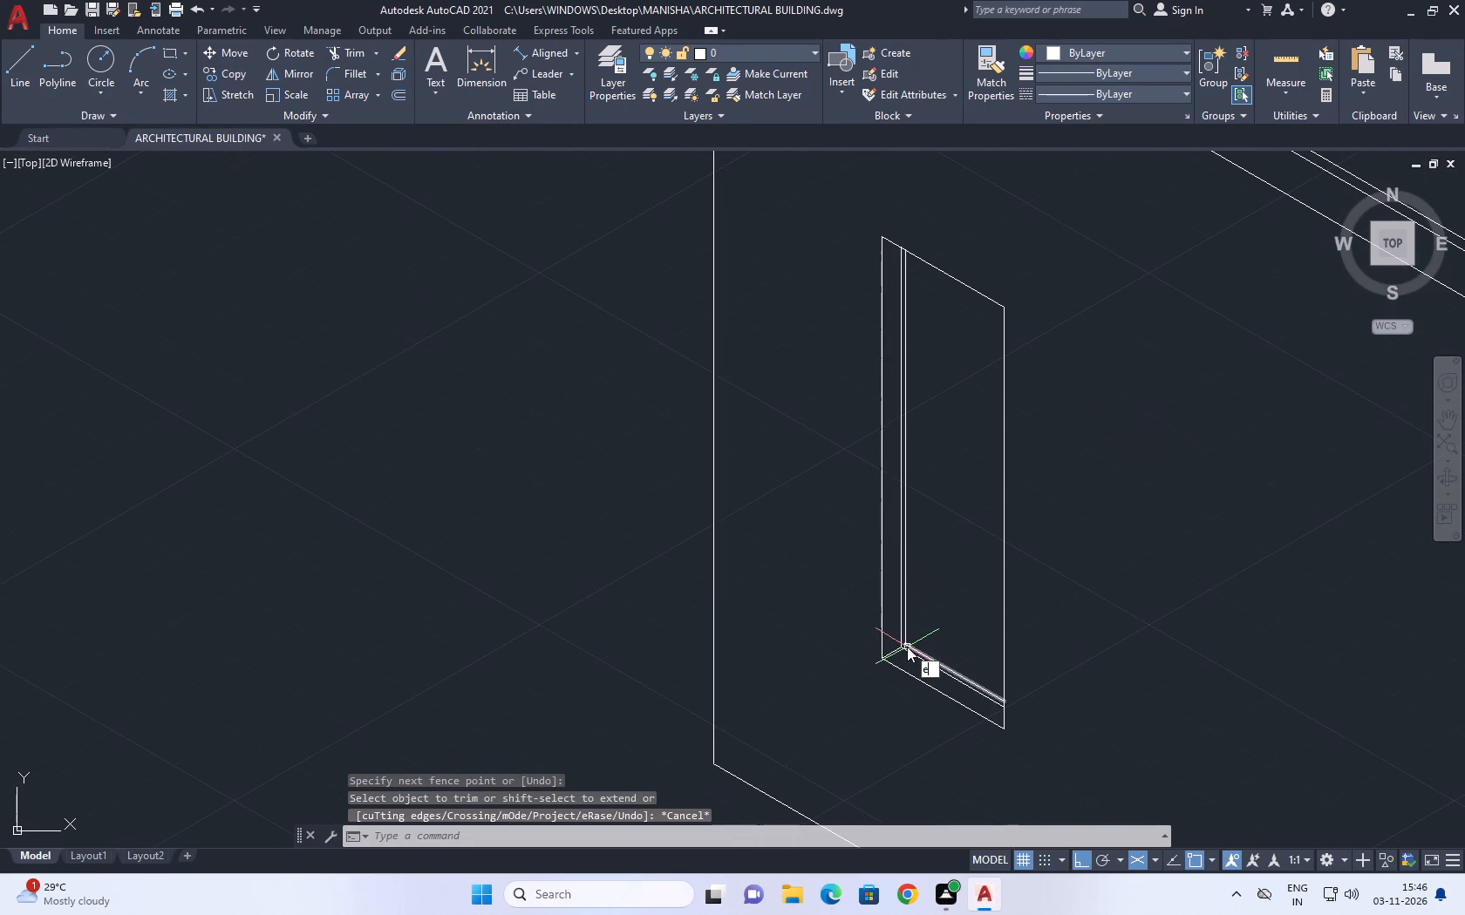
pyautogui.press('space')
pyautogui.click(896, 652)
pyautogui.press('Escape')
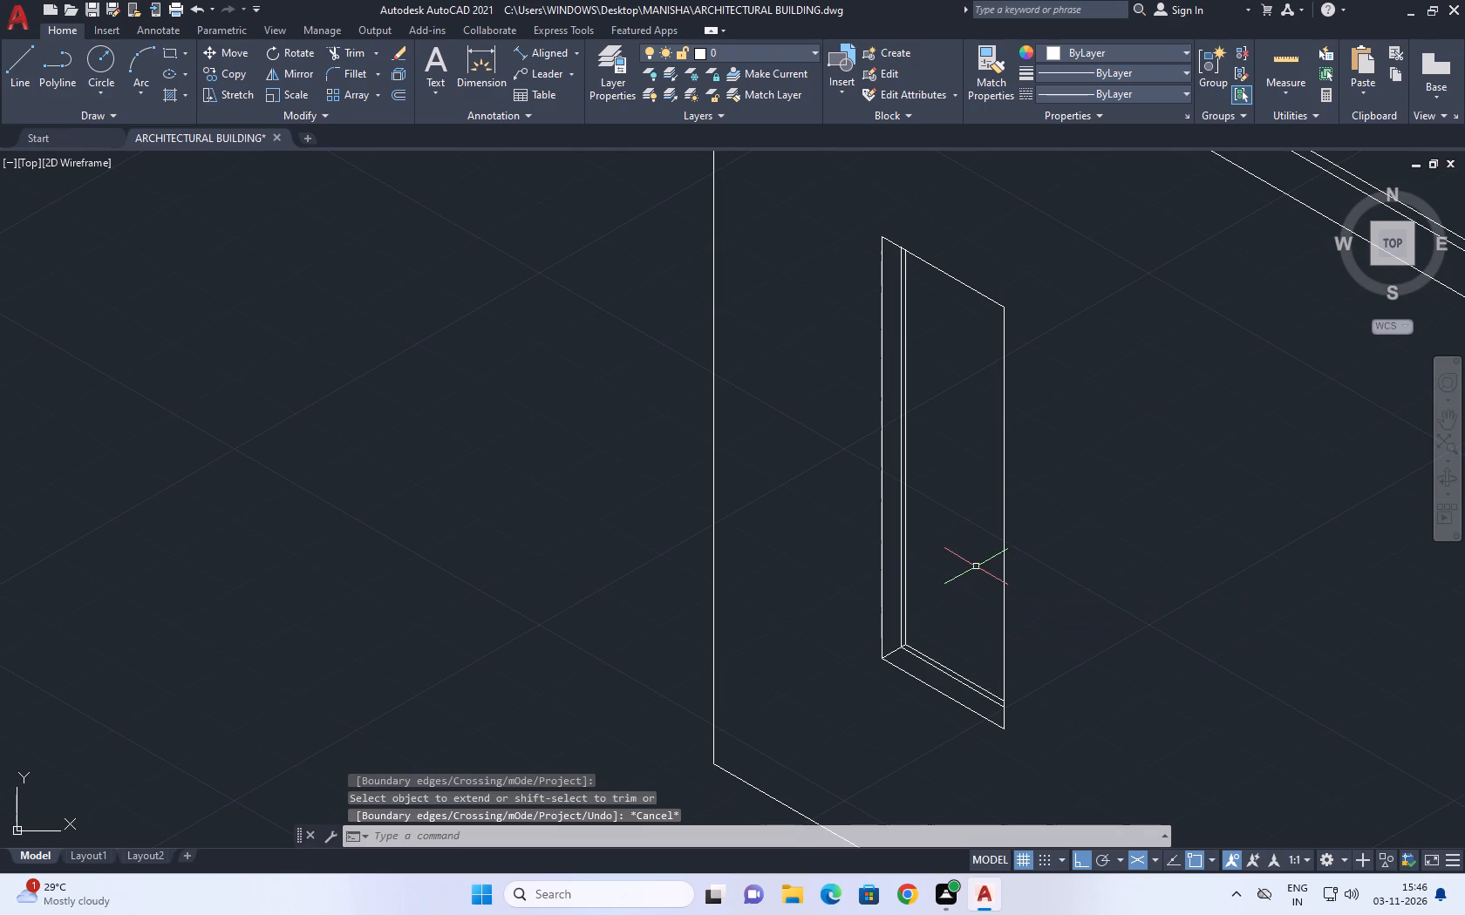
# Start a larger outline on the lower wall with a top edge about 2096 along the wall and a vertical side about 1461 down.
pyautogui.scroll(-2, 786, 475)
pyautogui.moveTo(998, 558); pyautogui.dragTo(922, 529, button='middle')
pyautogui.moveTo(1079, 558); pyautogui.dragTo(1012, 554, button='middle')
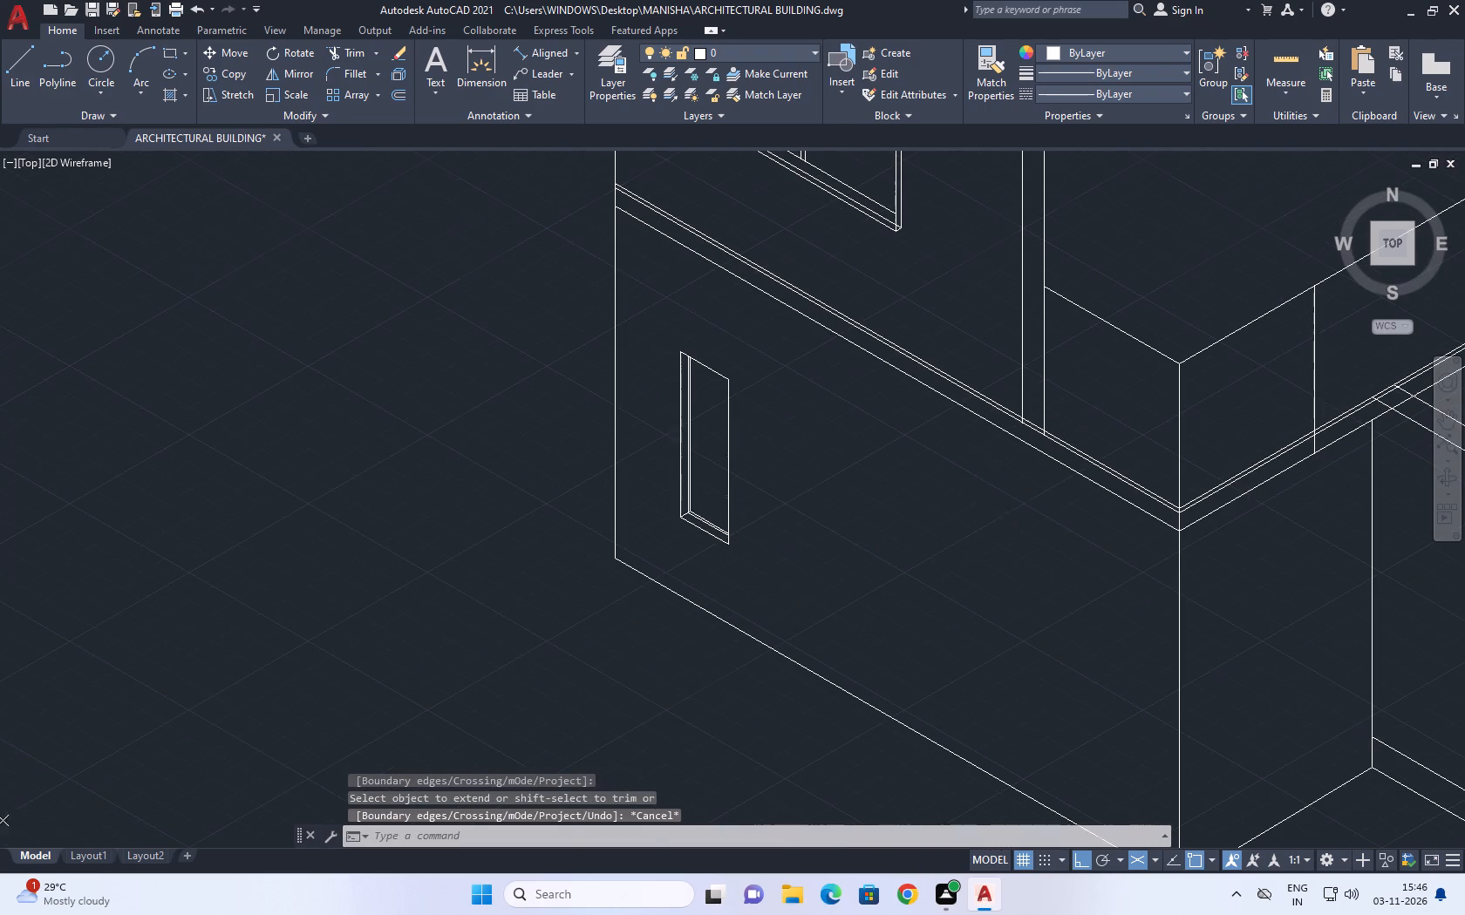
pyautogui.press('l')
pyautogui.press('space')
pyautogui.click(866, 439)
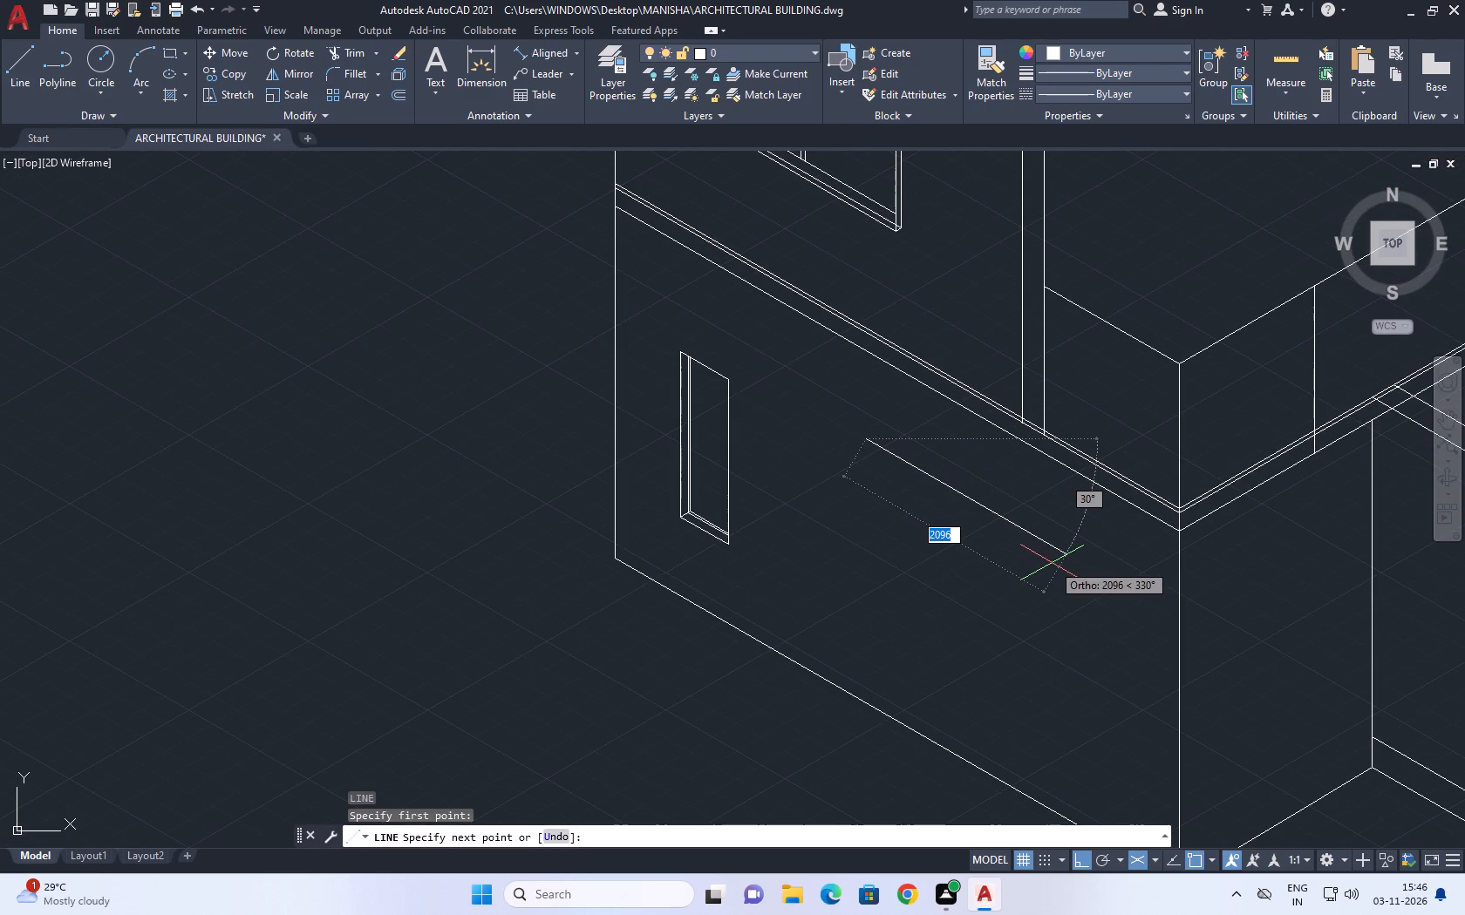
pyautogui.click(1052, 563)
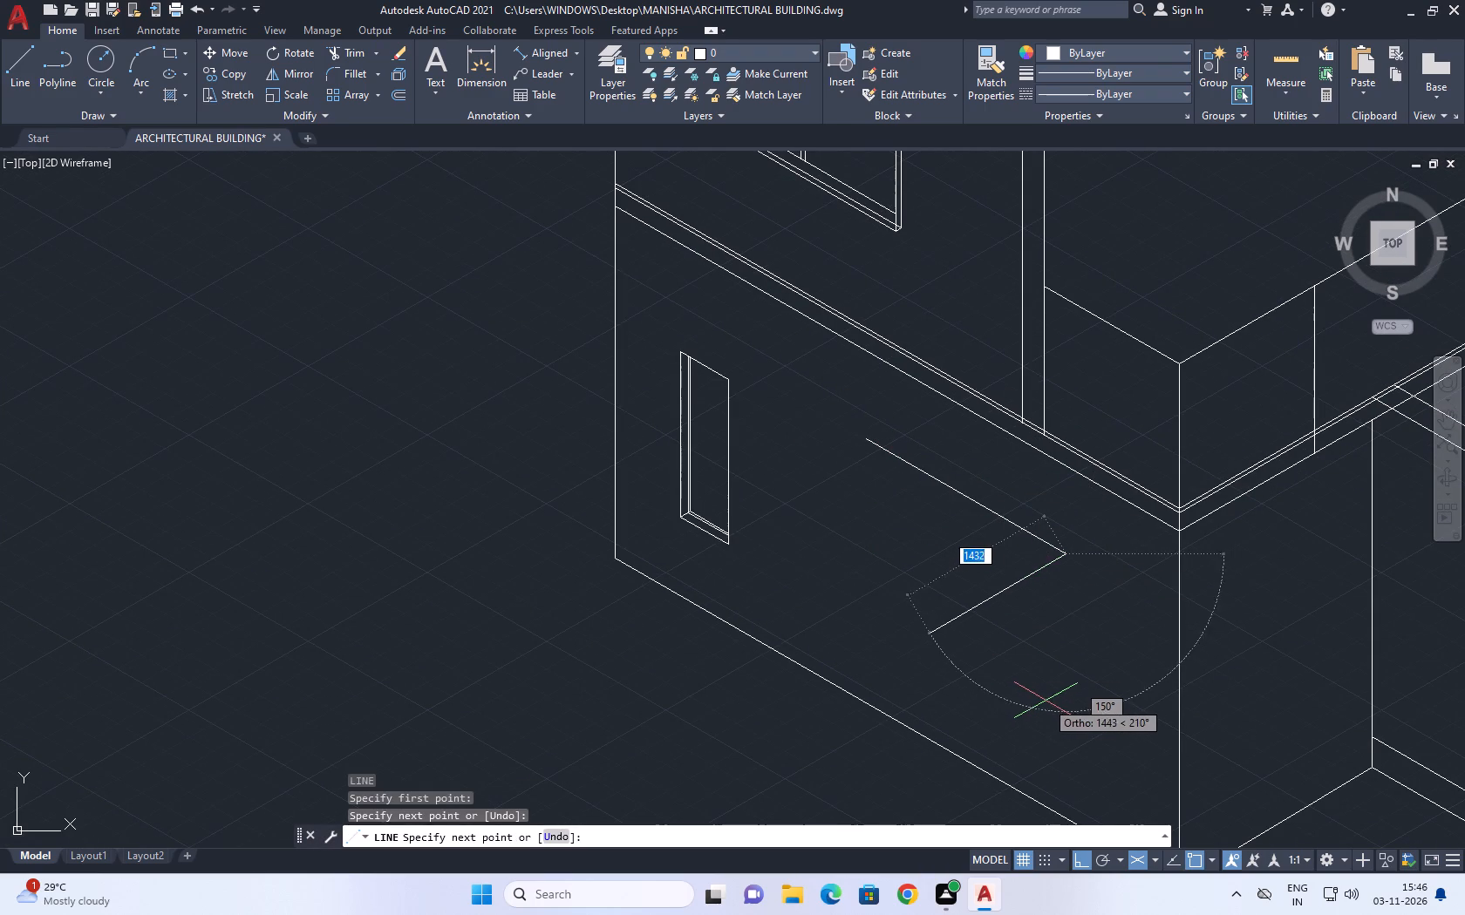
pyautogui.press('F5')
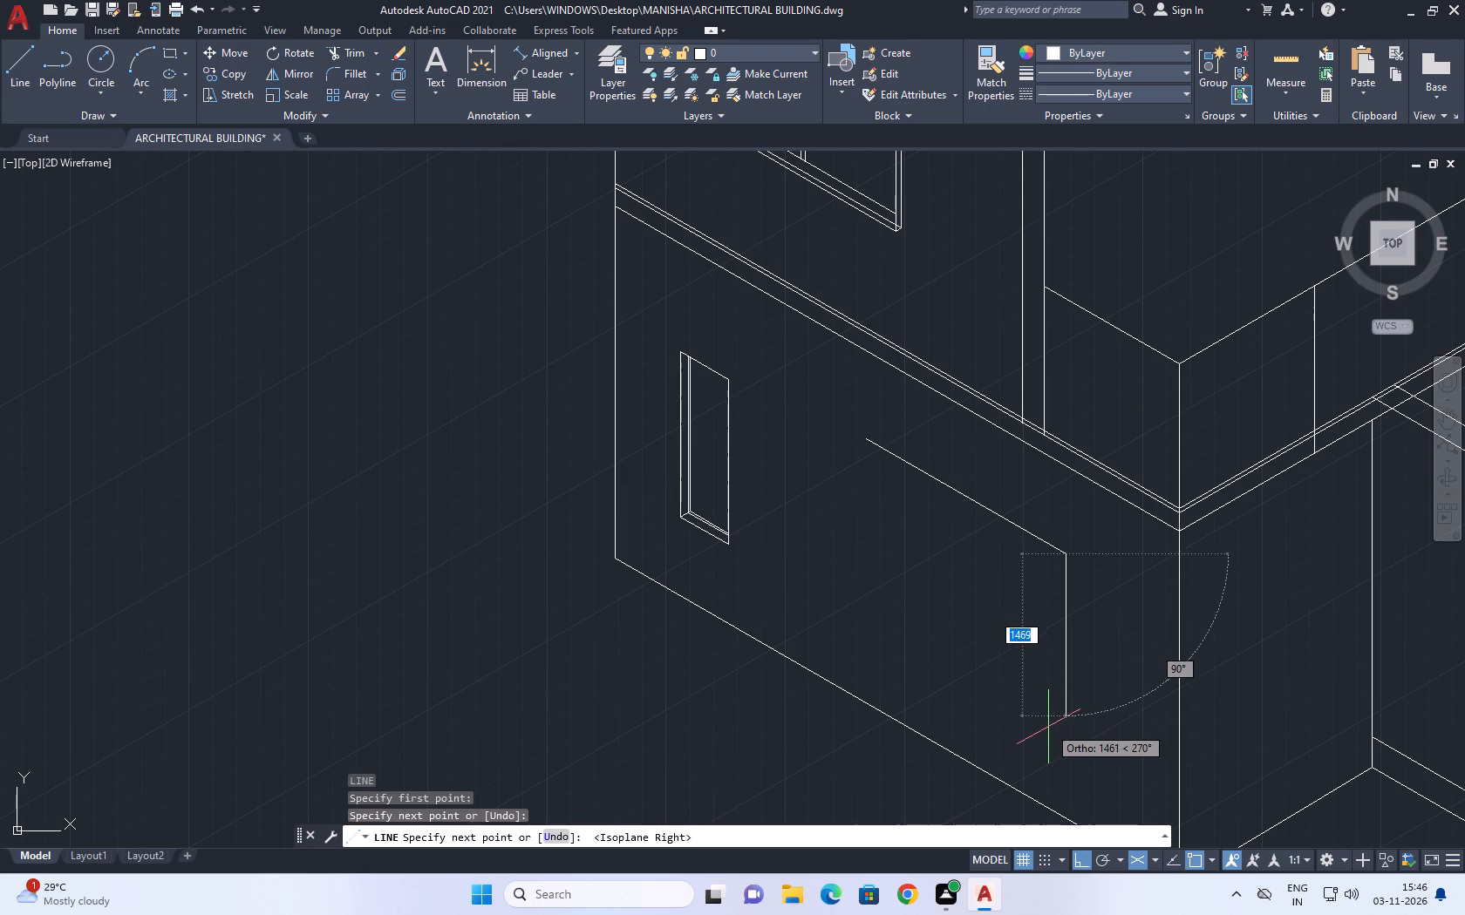
pyautogui.click(1048, 727)
pyautogui.press('F5')
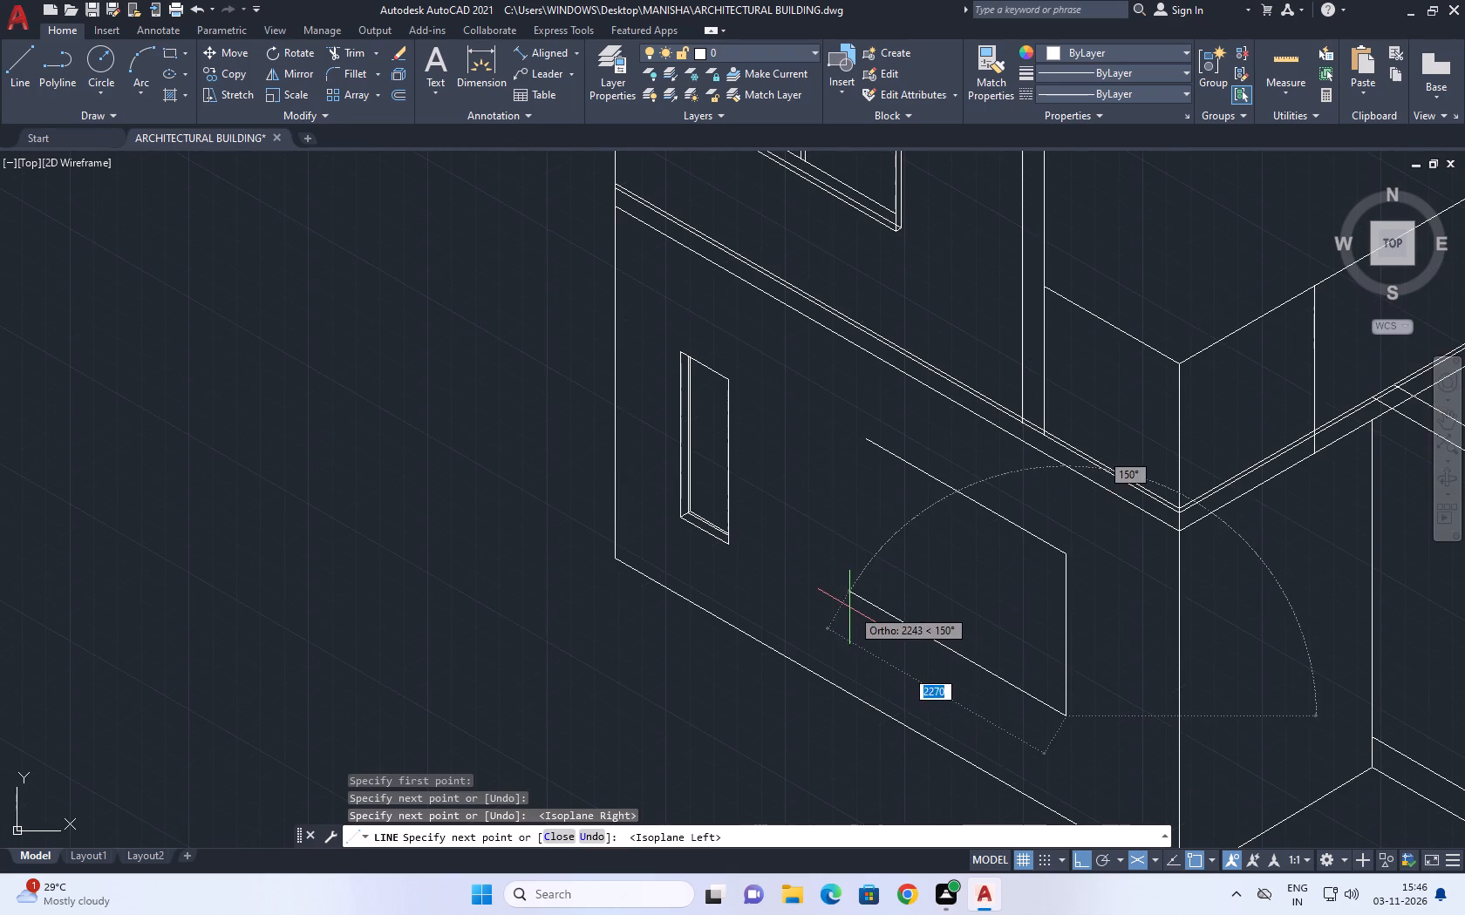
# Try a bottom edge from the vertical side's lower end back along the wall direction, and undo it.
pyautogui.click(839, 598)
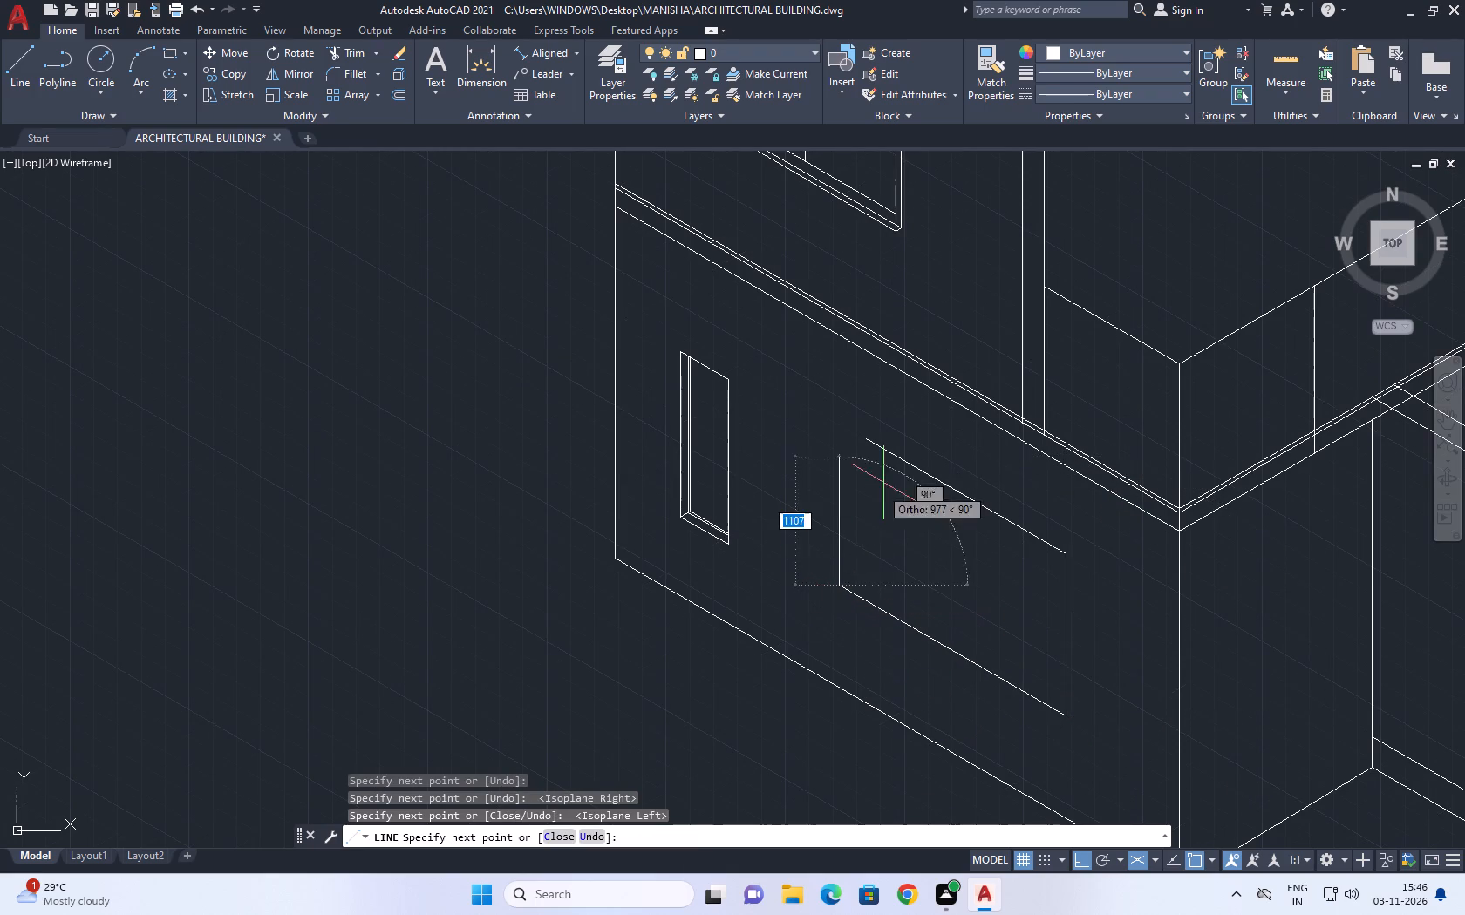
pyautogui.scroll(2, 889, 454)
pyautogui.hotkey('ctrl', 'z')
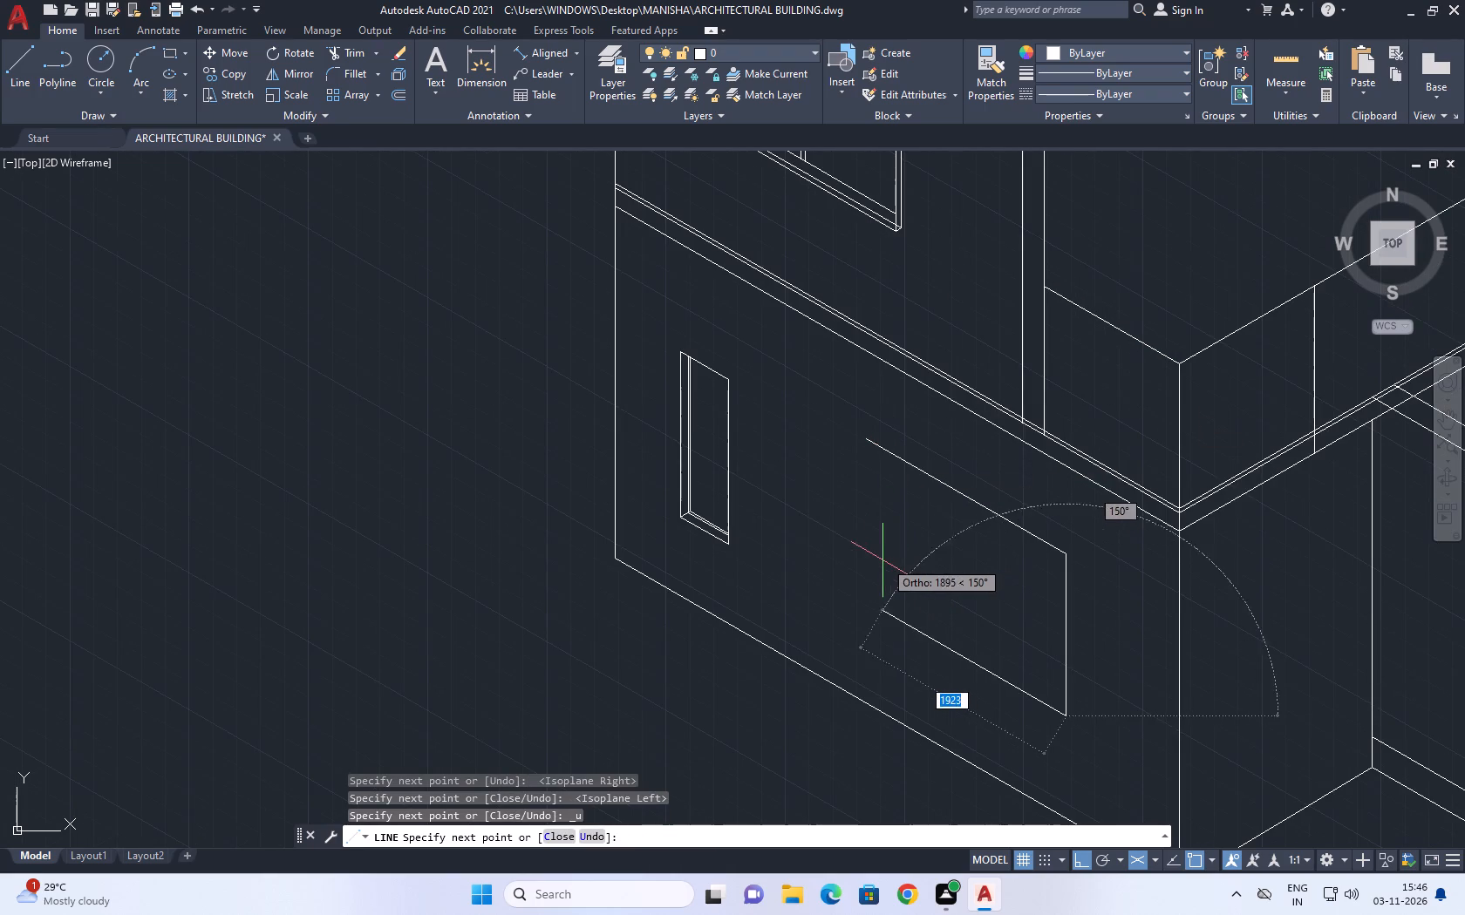
# Draw the outline's bottom edge parallel to the top edge and a left vertical side up past the top edge.
pyautogui.click(872, 560)
pyautogui.scroll(1, 897, 430)
pyautogui.click(879, 421)
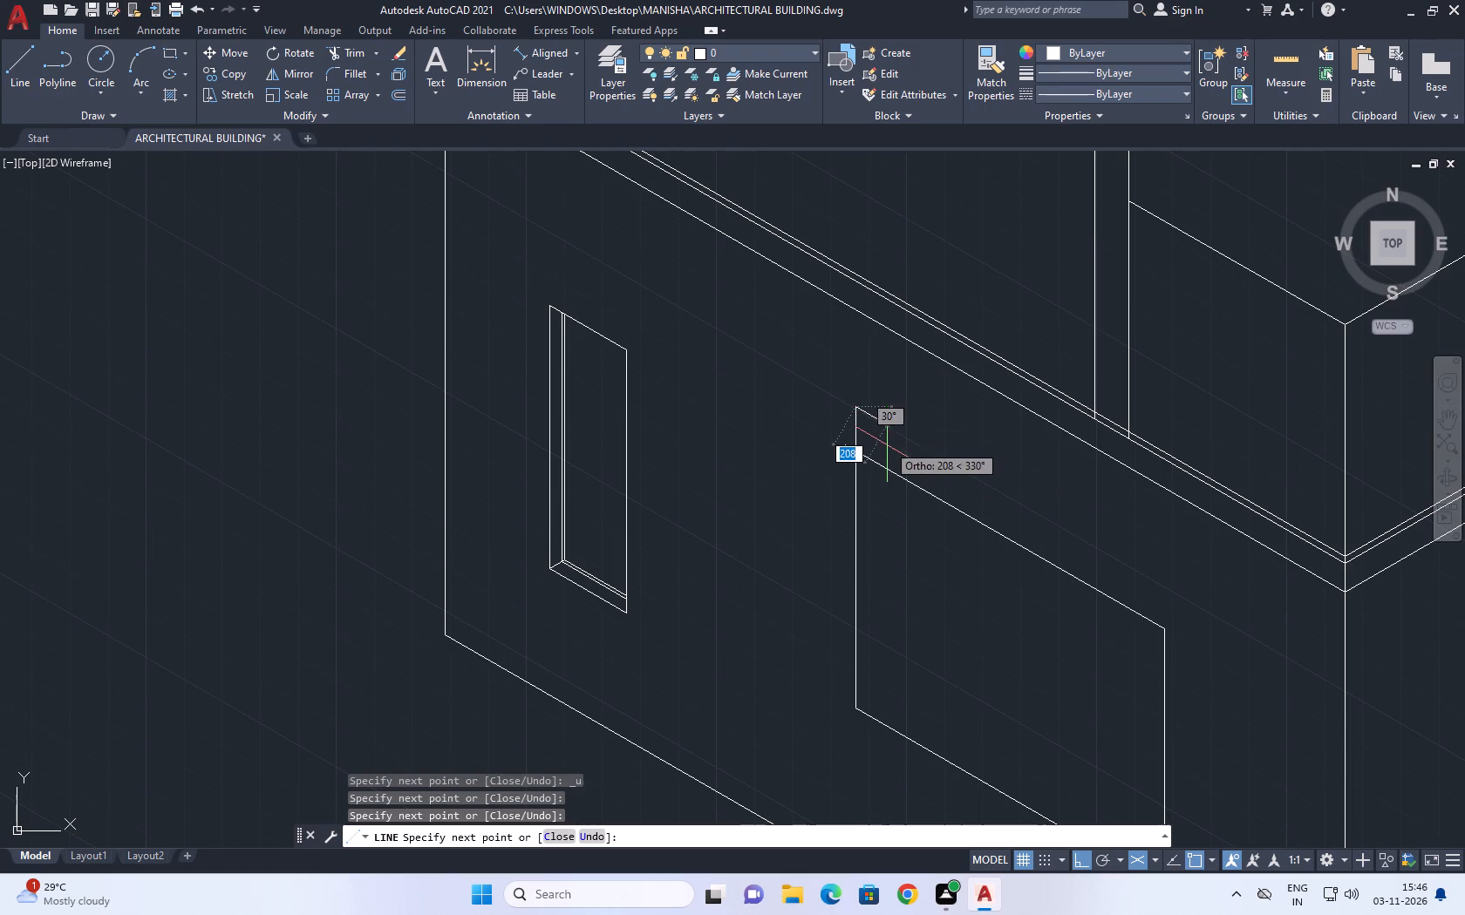
pyautogui.press('Escape')
# Trim the overshooting line ends at the larger outline's upper left corner.
pyautogui.write('tr')
pyautogui.press('space')
pyautogui.scroll(3, 858, 462)
pyautogui.click(875, 340)
pyautogui.moveTo(765, 430); pyautogui.dragTo(750, 441)
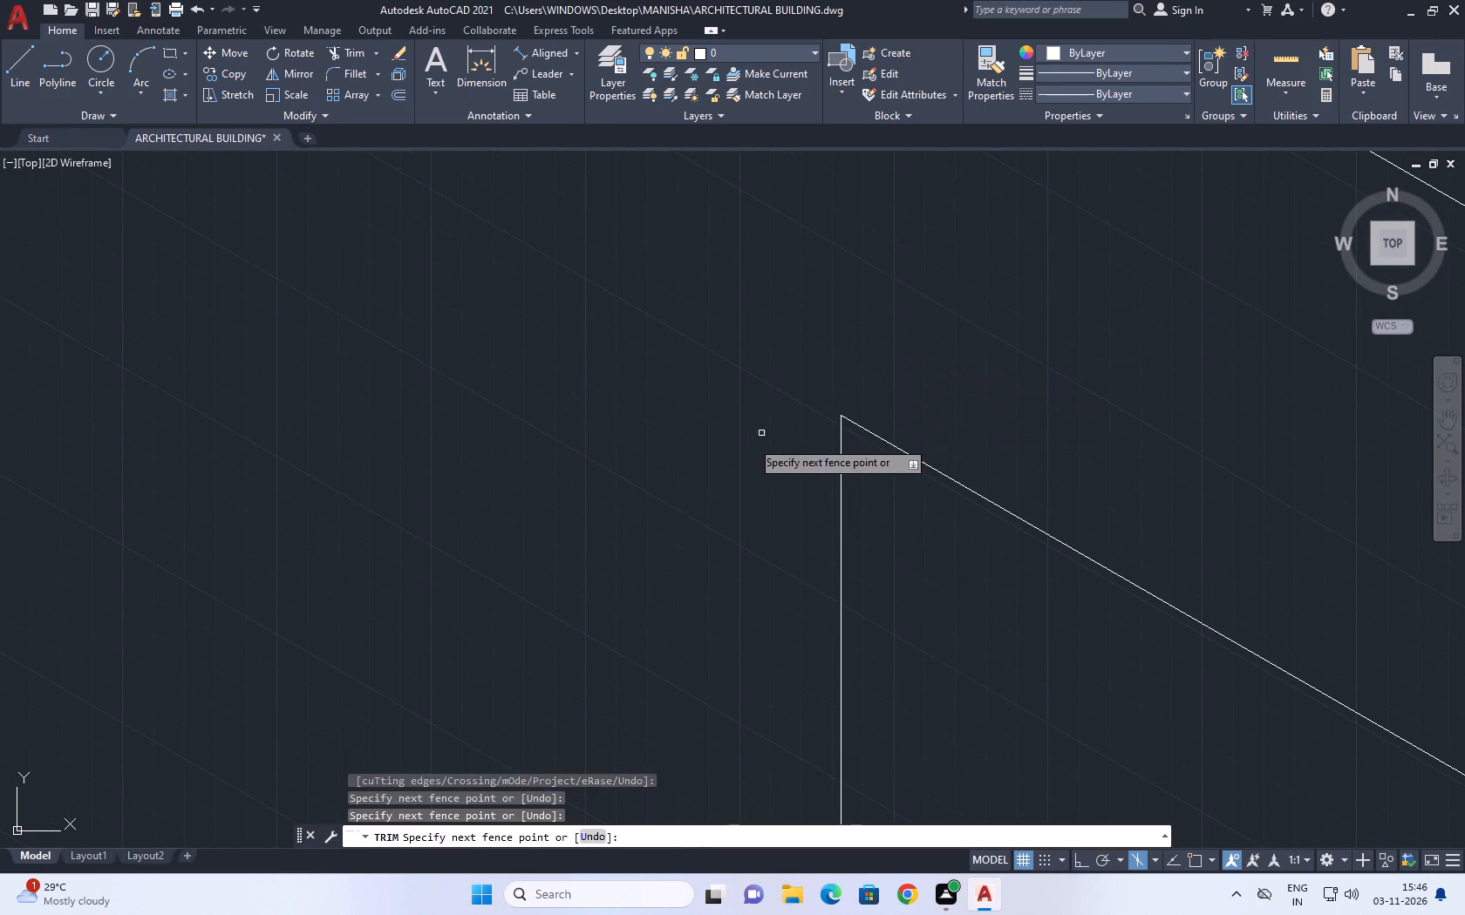
pyautogui.moveTo(750, 441); pyautogui.dragTo(748, 441)
pyautogui.scroll(-5, 835, 403)
pyautogui.press('Escape')
# Copy the larger outline's left vertical side about 150 inward along the 30° depth direction.
pyautogui.scroll(1, 916, 505)
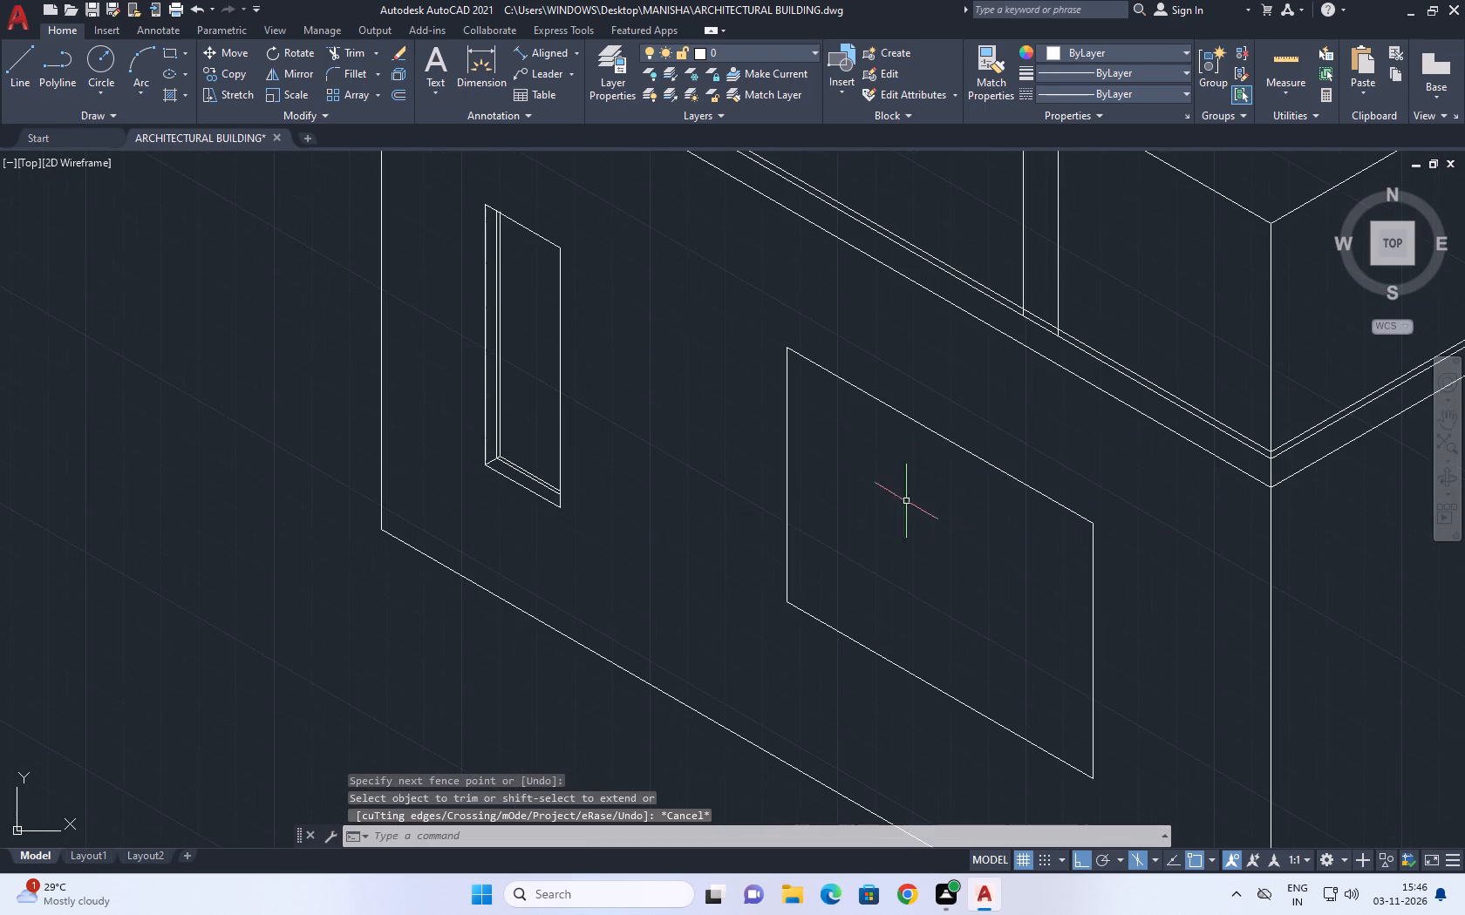
pyautogui.moveTo(881, 462); pyautogui.dragTo(840, 456)
pyautogui.click(760, 473)
pyautogui.moveTo(824, 494); pyautogui.dragTo(817, 532, button='middle')
pyautogui.write('co')
pyautogui.press('space')
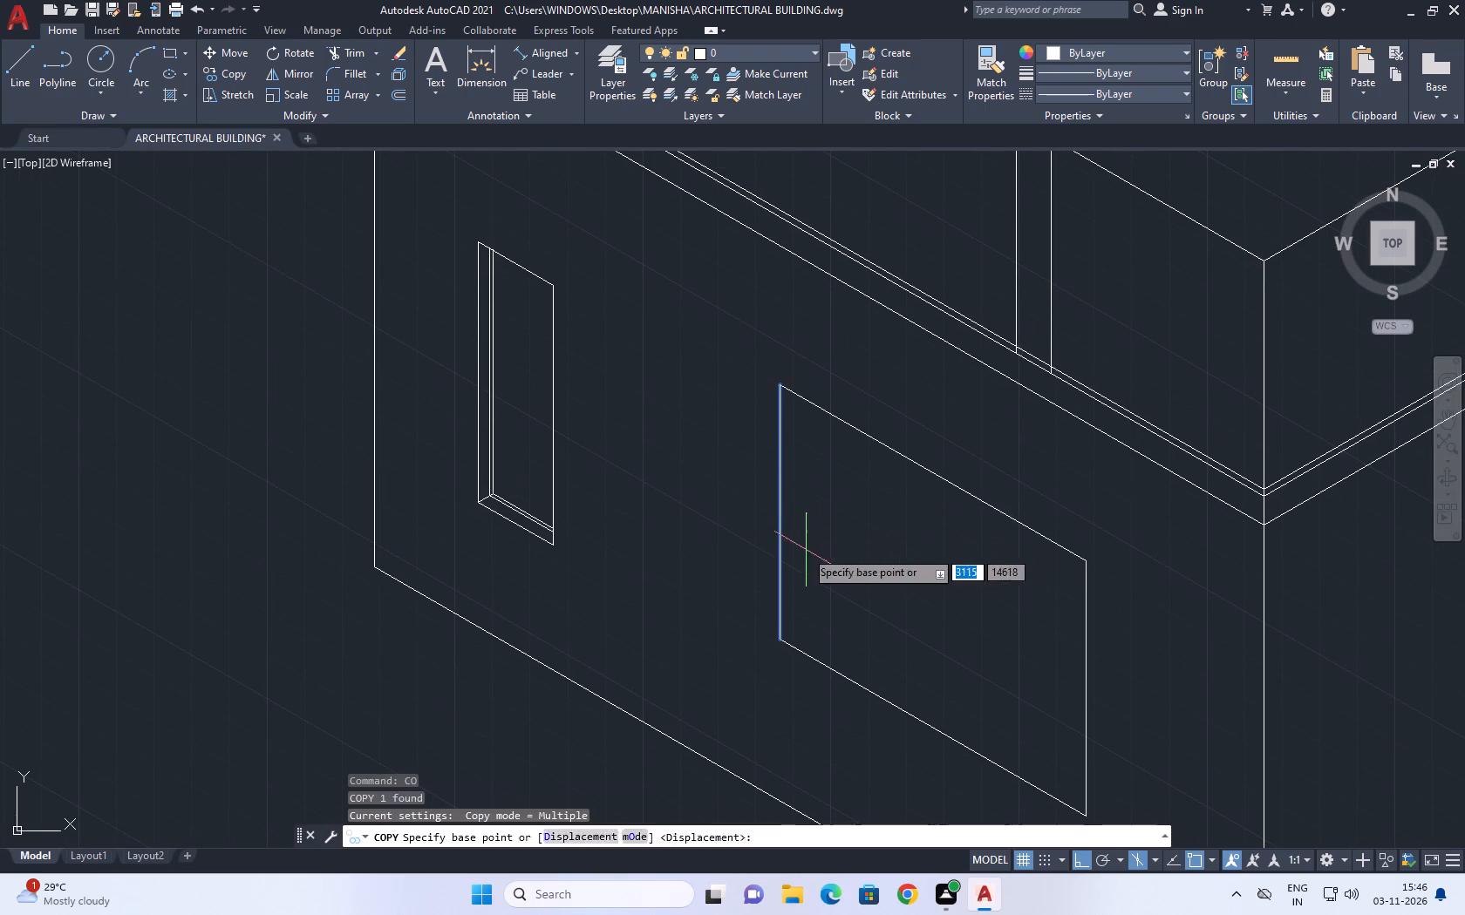
pyautogui.click(801, 550)
pyautogui.press('F5')
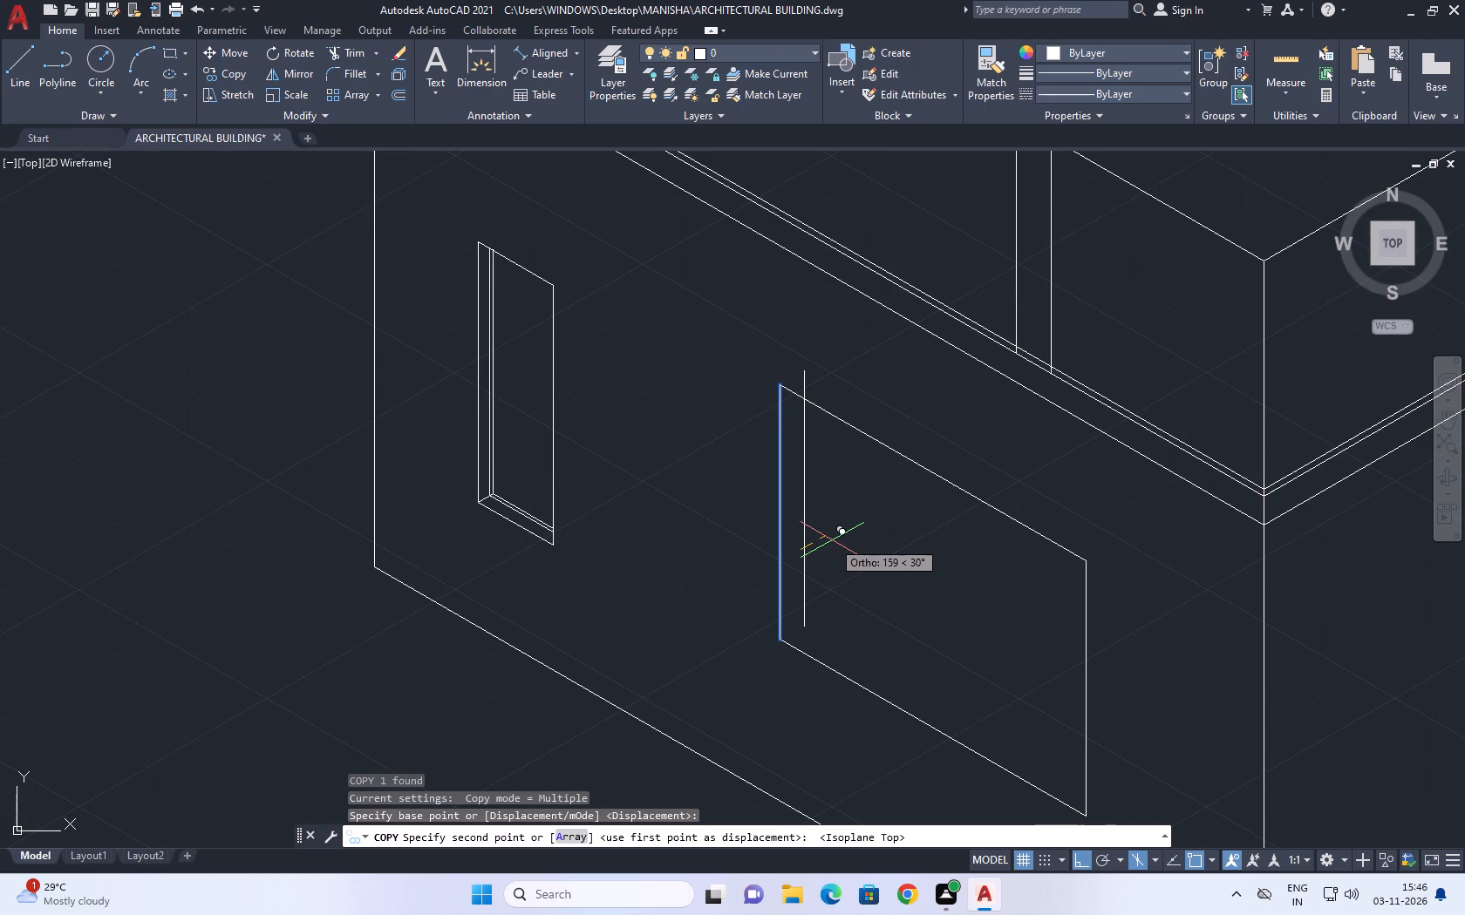
pyautogui.click(838, 546)
pyautogui.press('Escape')
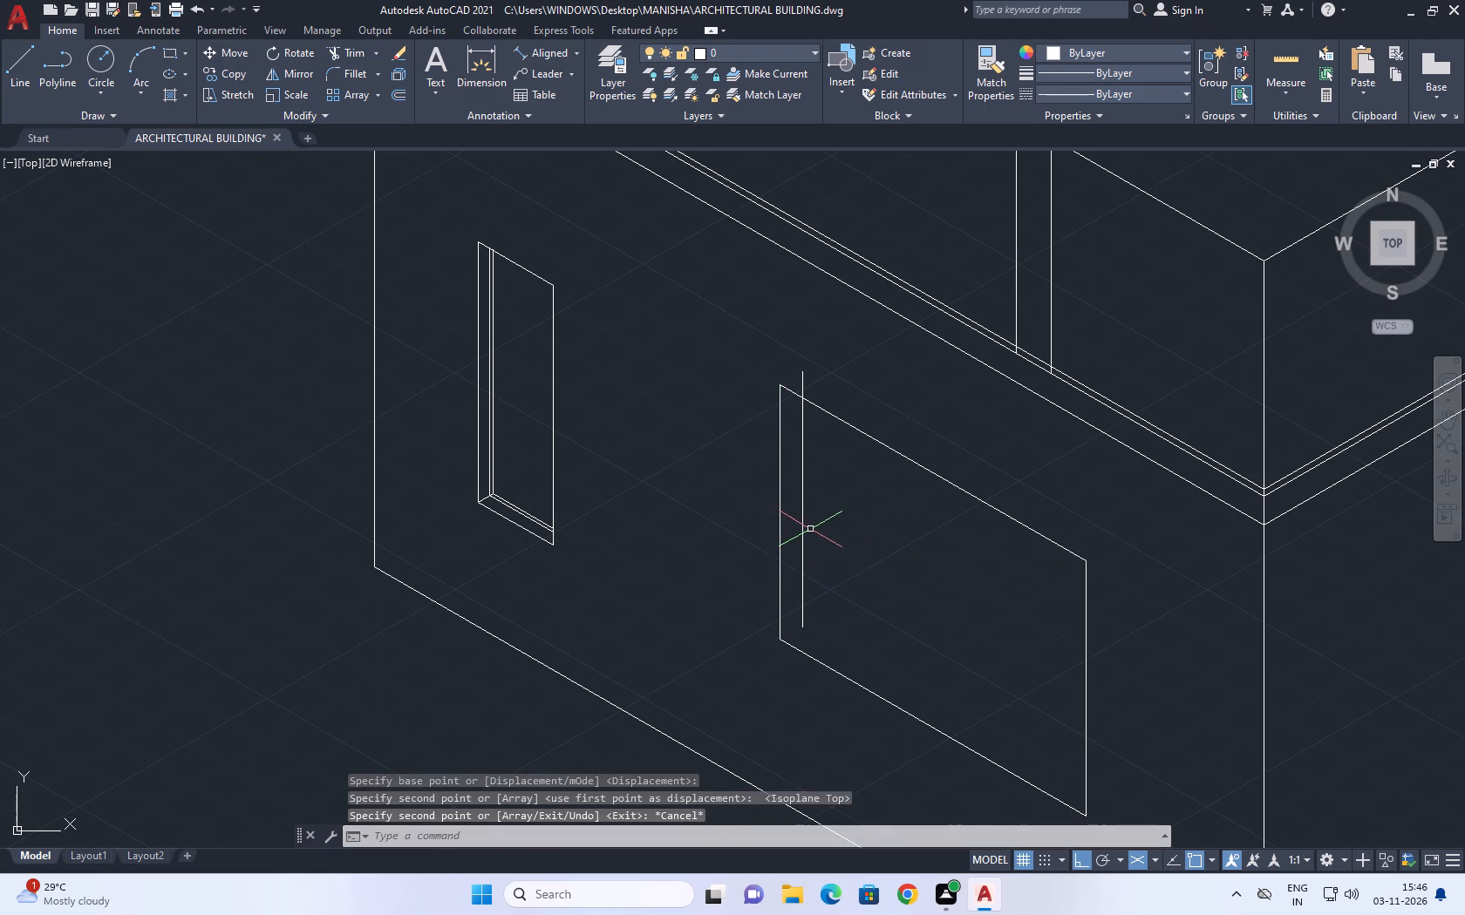
# Copy the new inner vertical line 20 further along the 30° depth direction.
pyautogui.click(809, 525)
pyautogui.click(793, 548)
pyautogui.moveTo(837, 554); pyautogui.dragTo(792, 552, button='middle')
pyautogui.write('co')
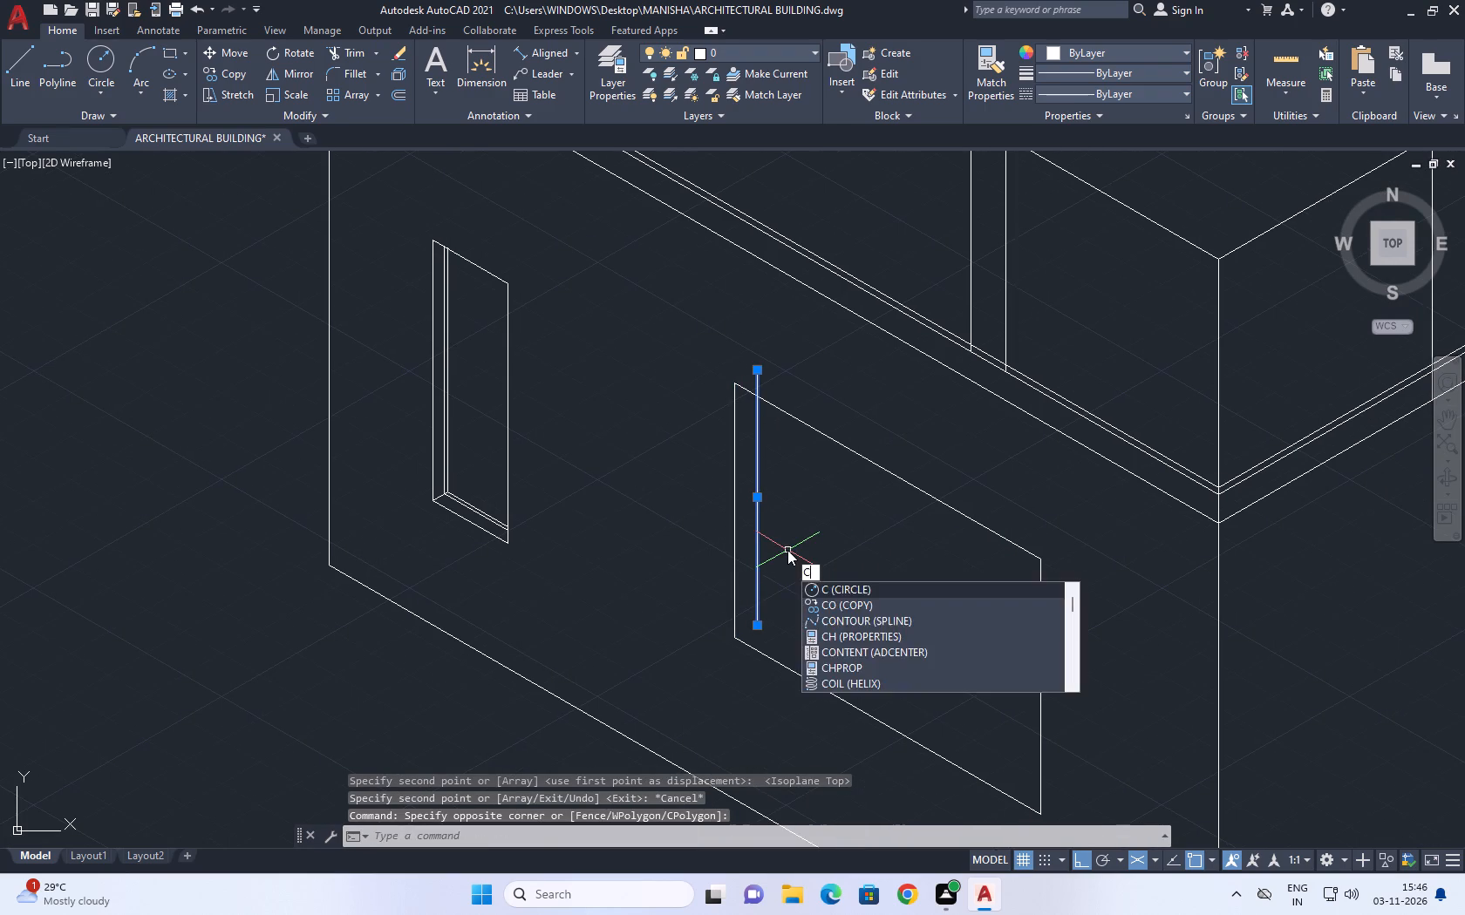
pyautogui.press('space')
pyautogui.scroll(1, 789, 551)
pyautogui.click(780, 562)
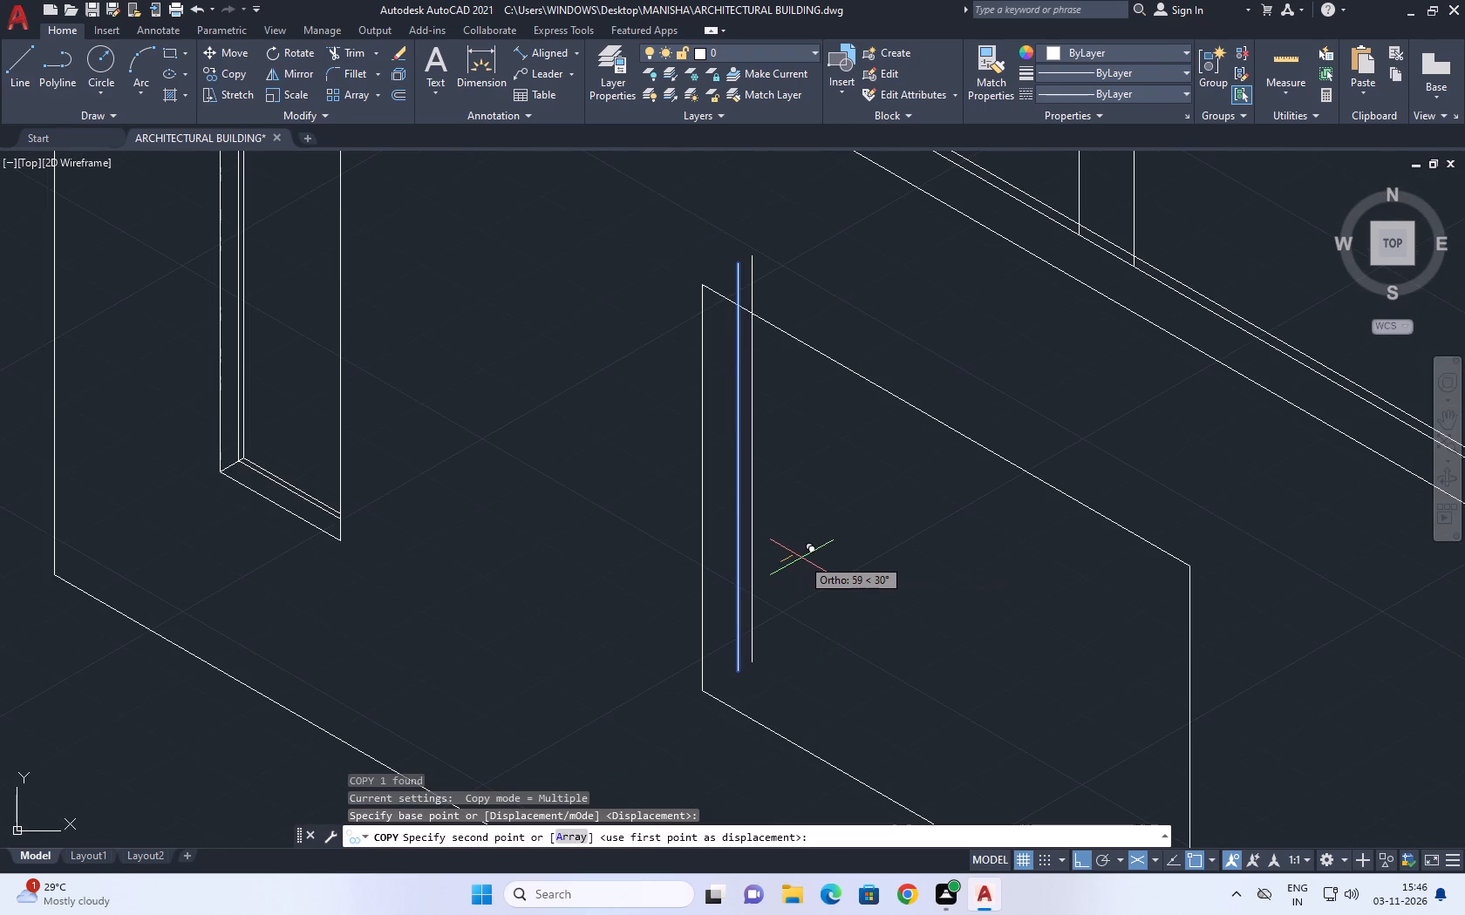
pyautogui.write('20')
pyautogui.press('space')
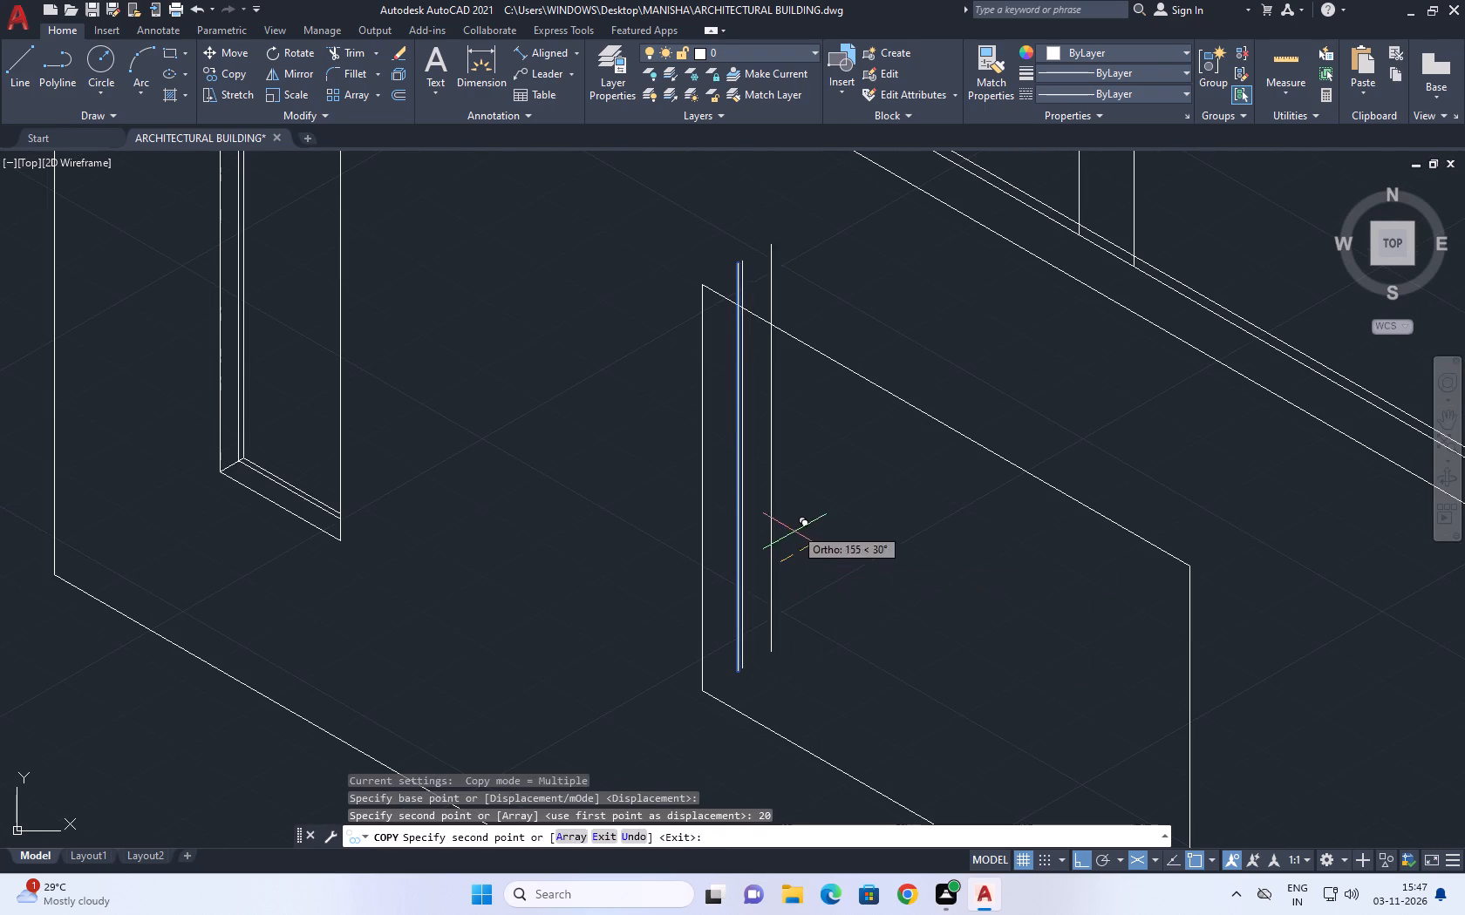
pyautogui.press('Escape')
# Trim the parts of the two inner vertical lines that rise above the larger outline's top edge.
pyautogui.moveTo(726, 357); pyautogui.dragTo(760, 471, button='middle')
pyautogui.press('l')
pyautogui.press('Escape')
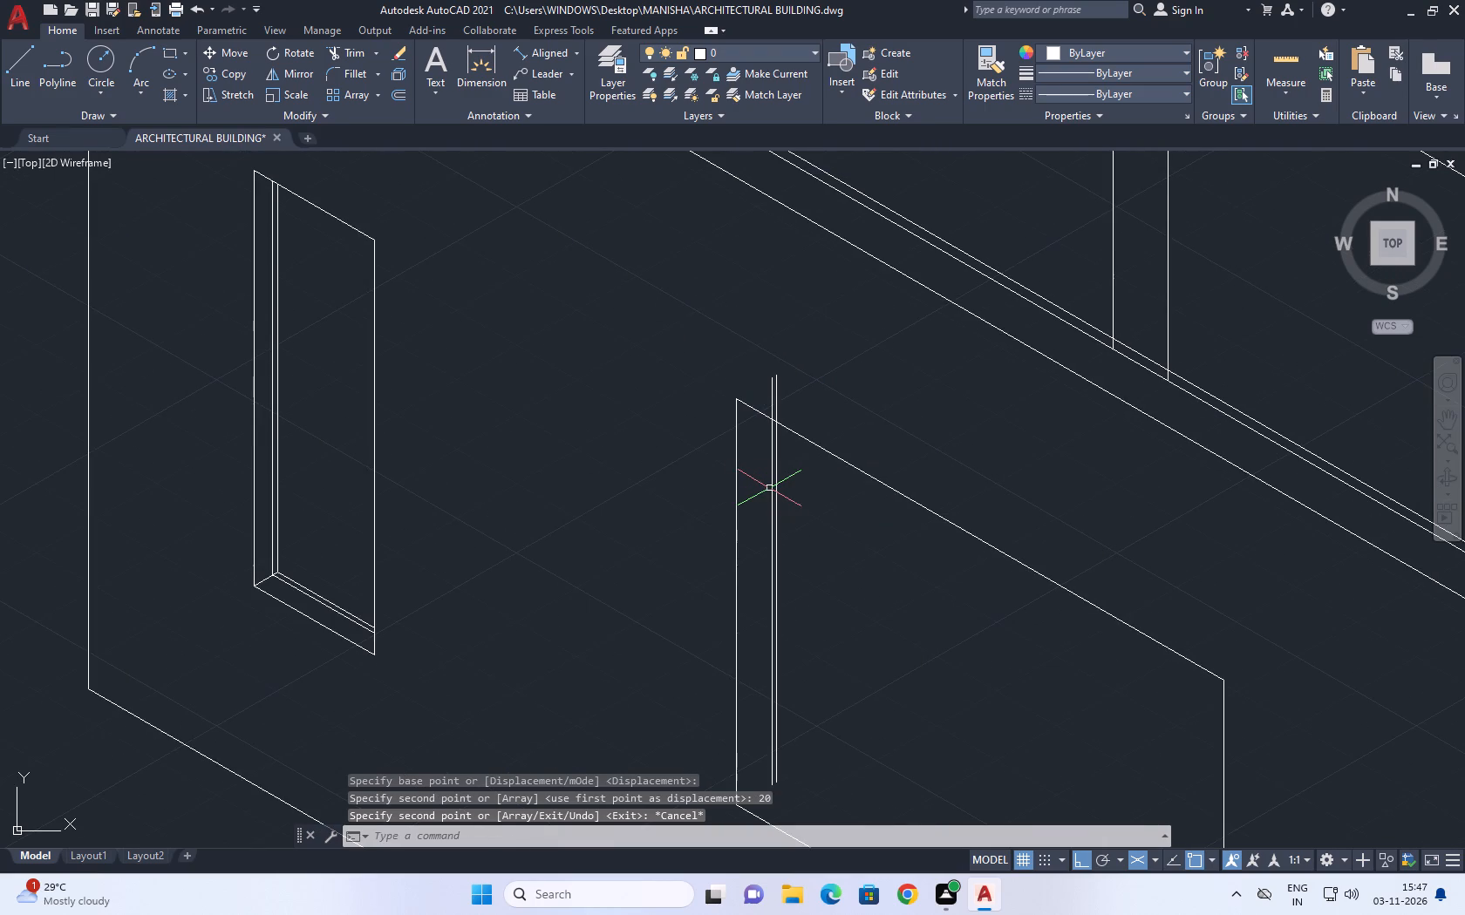
pyautogui.write('tr')
pyautogui.press('space')
pyautogui.click(792, 396)
pyautogui.click(774, 389)
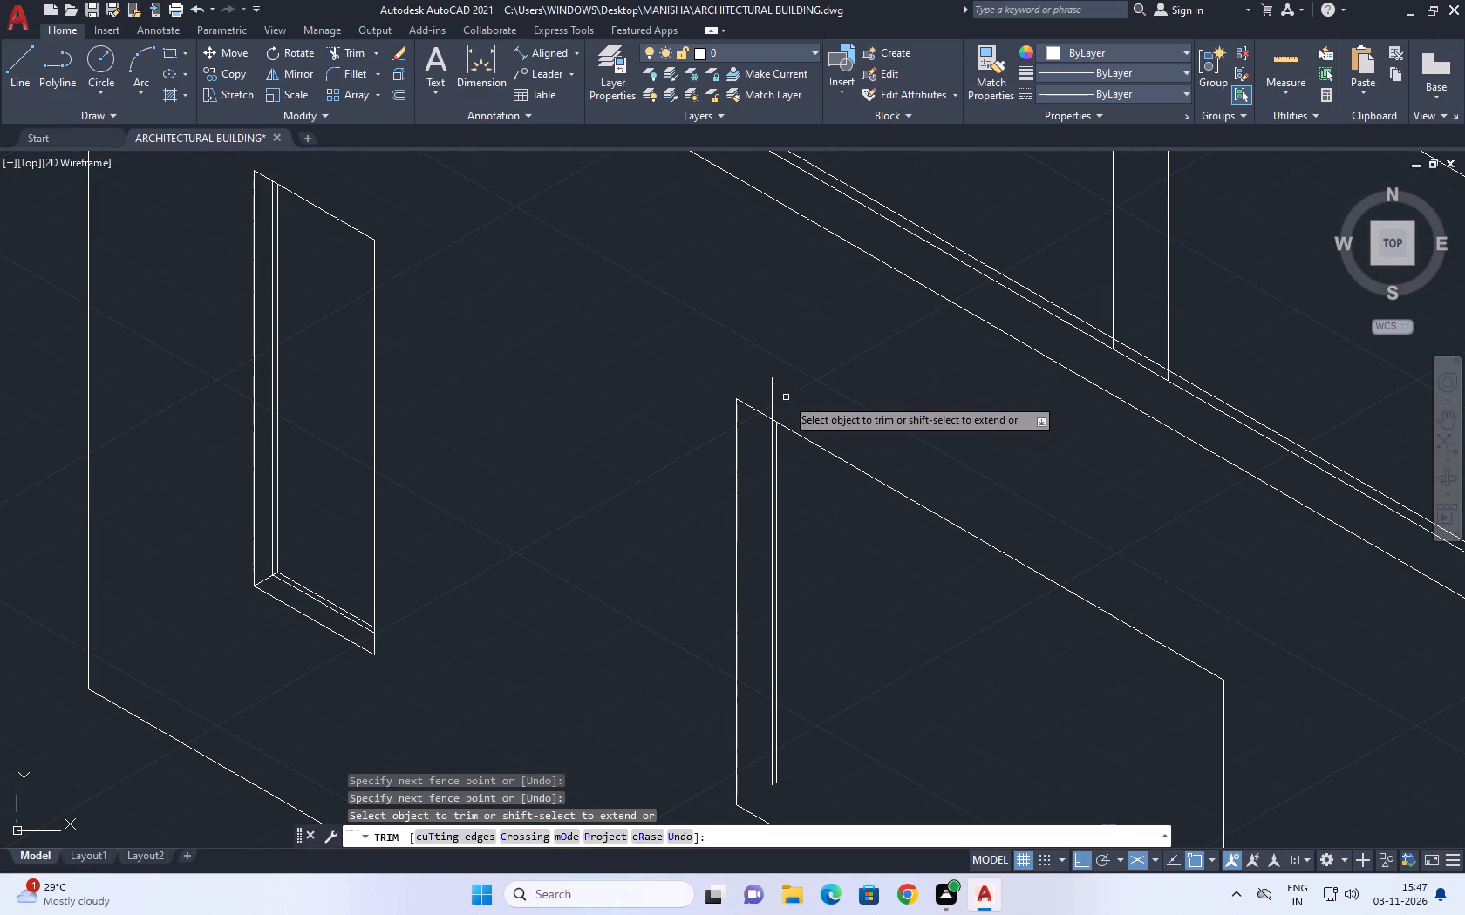
pyautogui.moveTo(821, 406); pyautogui.dragTo(797, 396)
pyautogui.click(732, 371)
pyautogui.click(814, 414)
pyautogui.press('Escape')
pyautogui.scroll(-2, 798, 443)
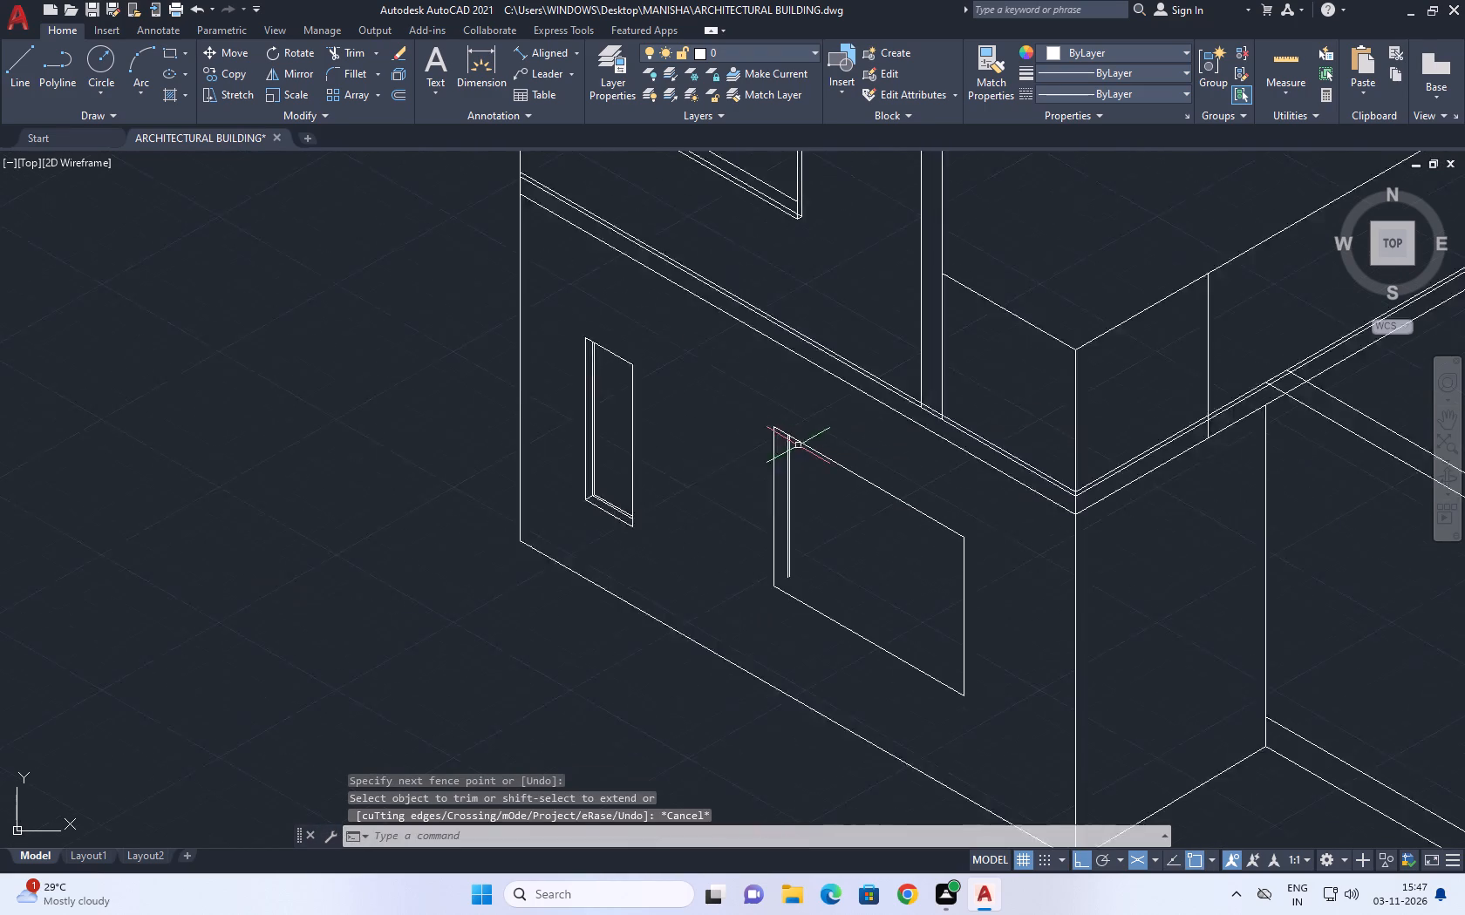
# Draw a 30° depth line from the larger outline's lower left corner to beyond the lower ends of the inner verticals.
pyautogui.scroll(-1, 798, 445)
pyautogui.moveTo(788, 513); pyautogui.dragTo(801, 445, button='middle')
pyautogui.moveTo(807, 460); pyautogui.dragTo(779, 496, button='middle')
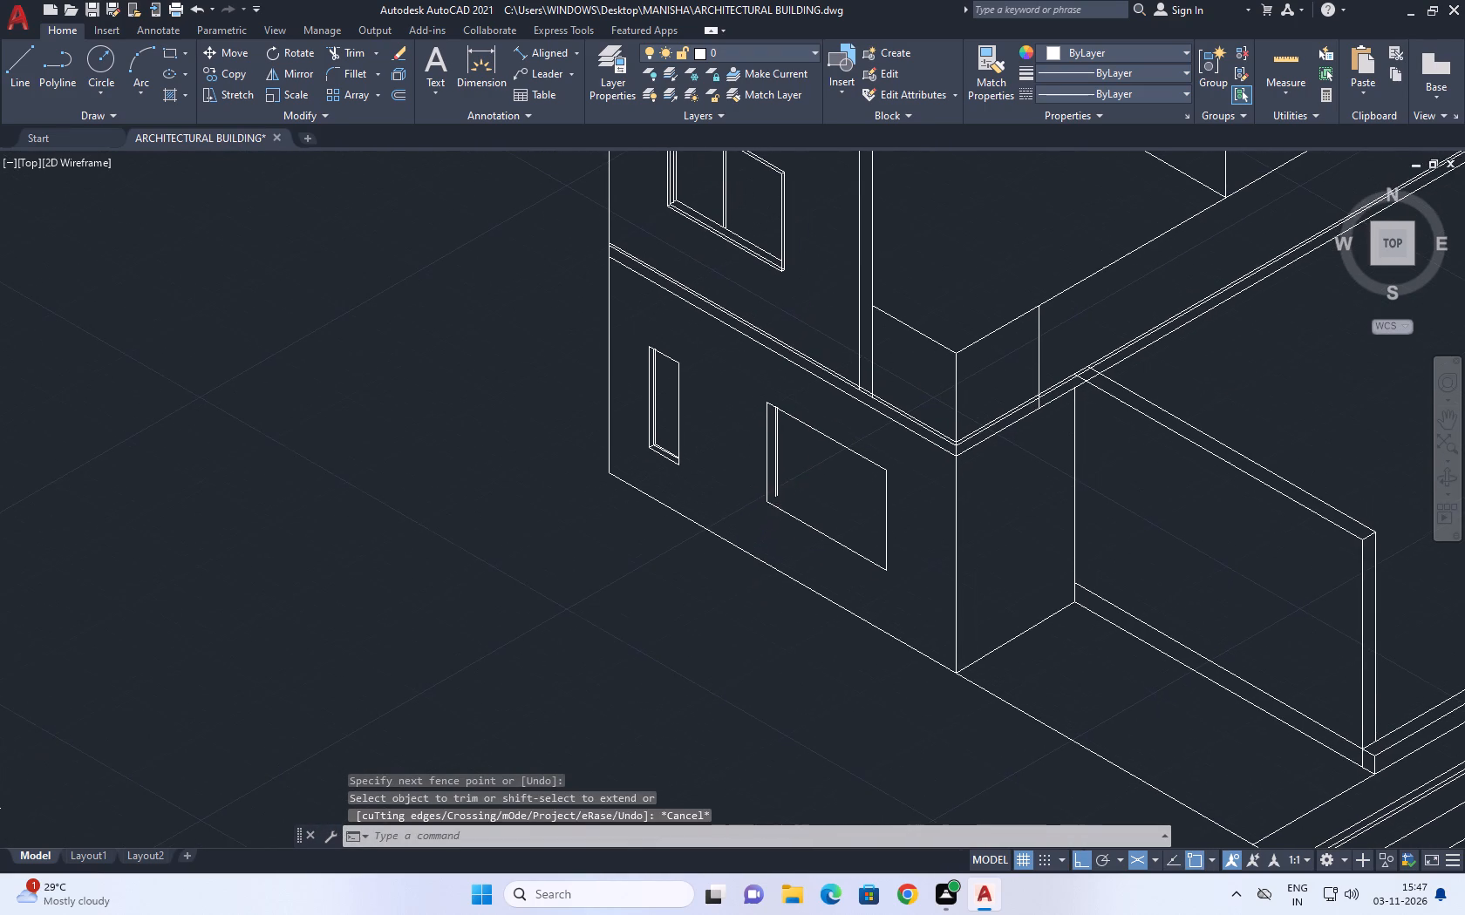
pyautogui.write('l')
pyautogui.press('space')
pyautogui.scroll(2, 762, 507)
pyautogui.click(773, 496)
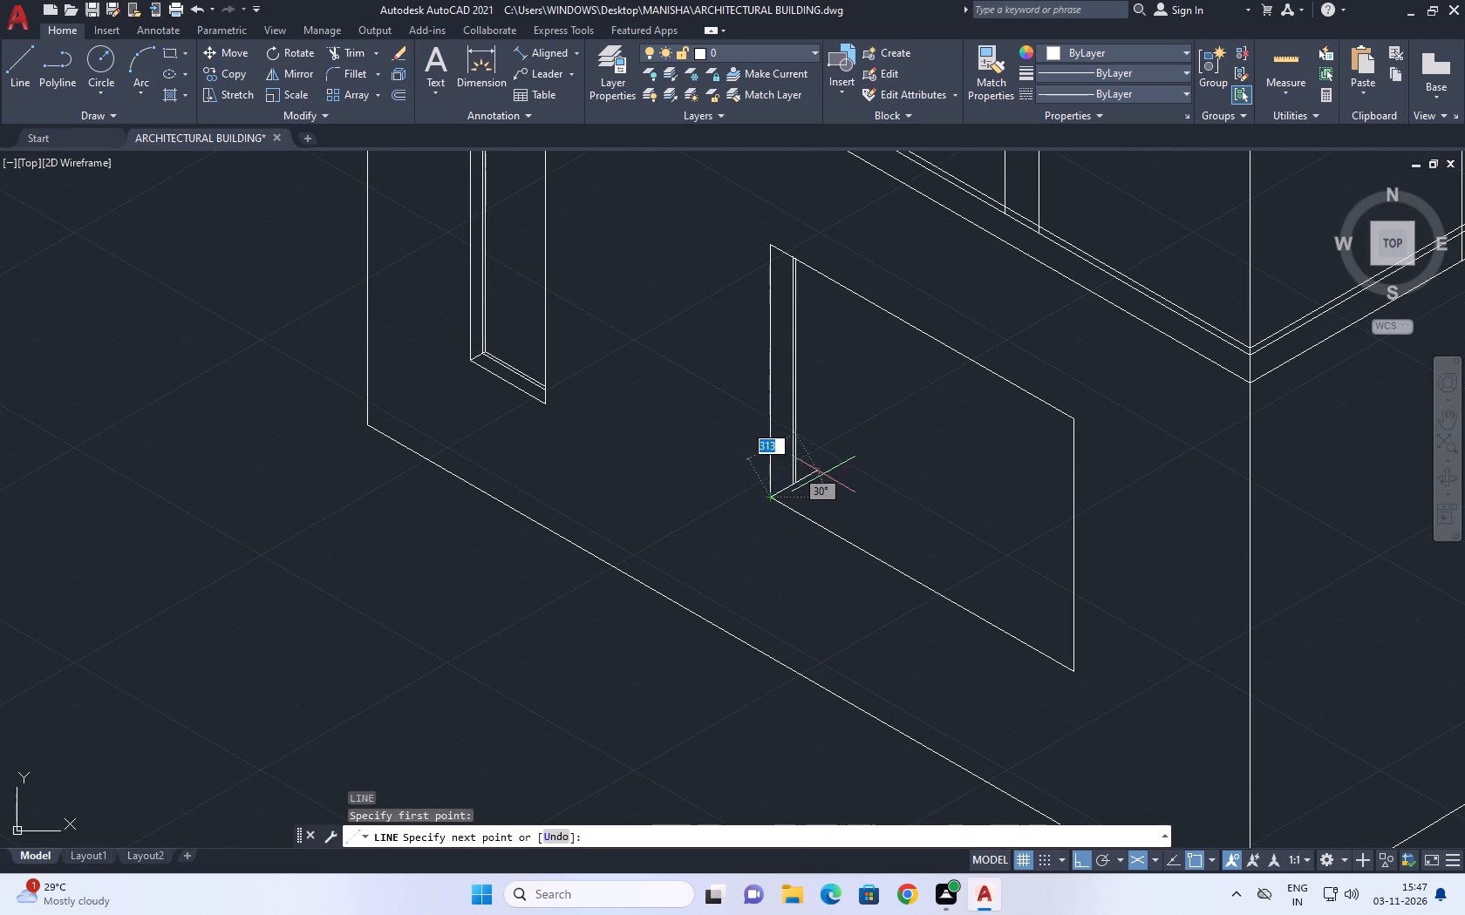
pyautogui.click(829, 473)
pyautogui.press('Escape')
pyautogui.scroll(3, 810, 483)
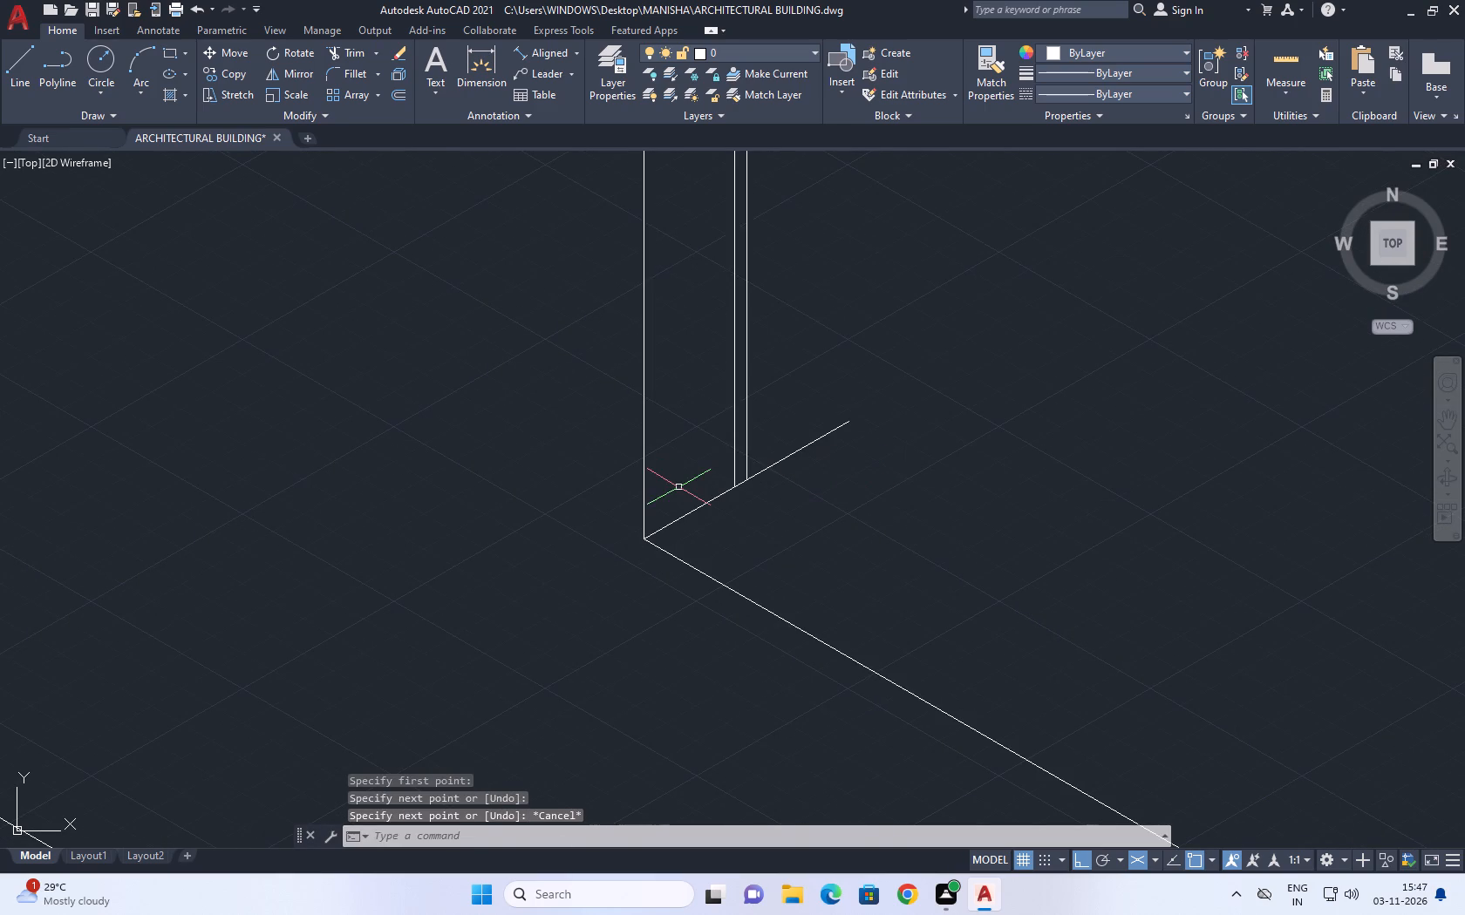
# Draw two sill lines parallel to the bottom edge, from the lower ends of the inner verticals to beyond the outline's right side.
pyautogui.press('l')
pyautogui.press('space')
pyautogui.click(739, 485)
pyautogui.scroll(-4, 769, 491)
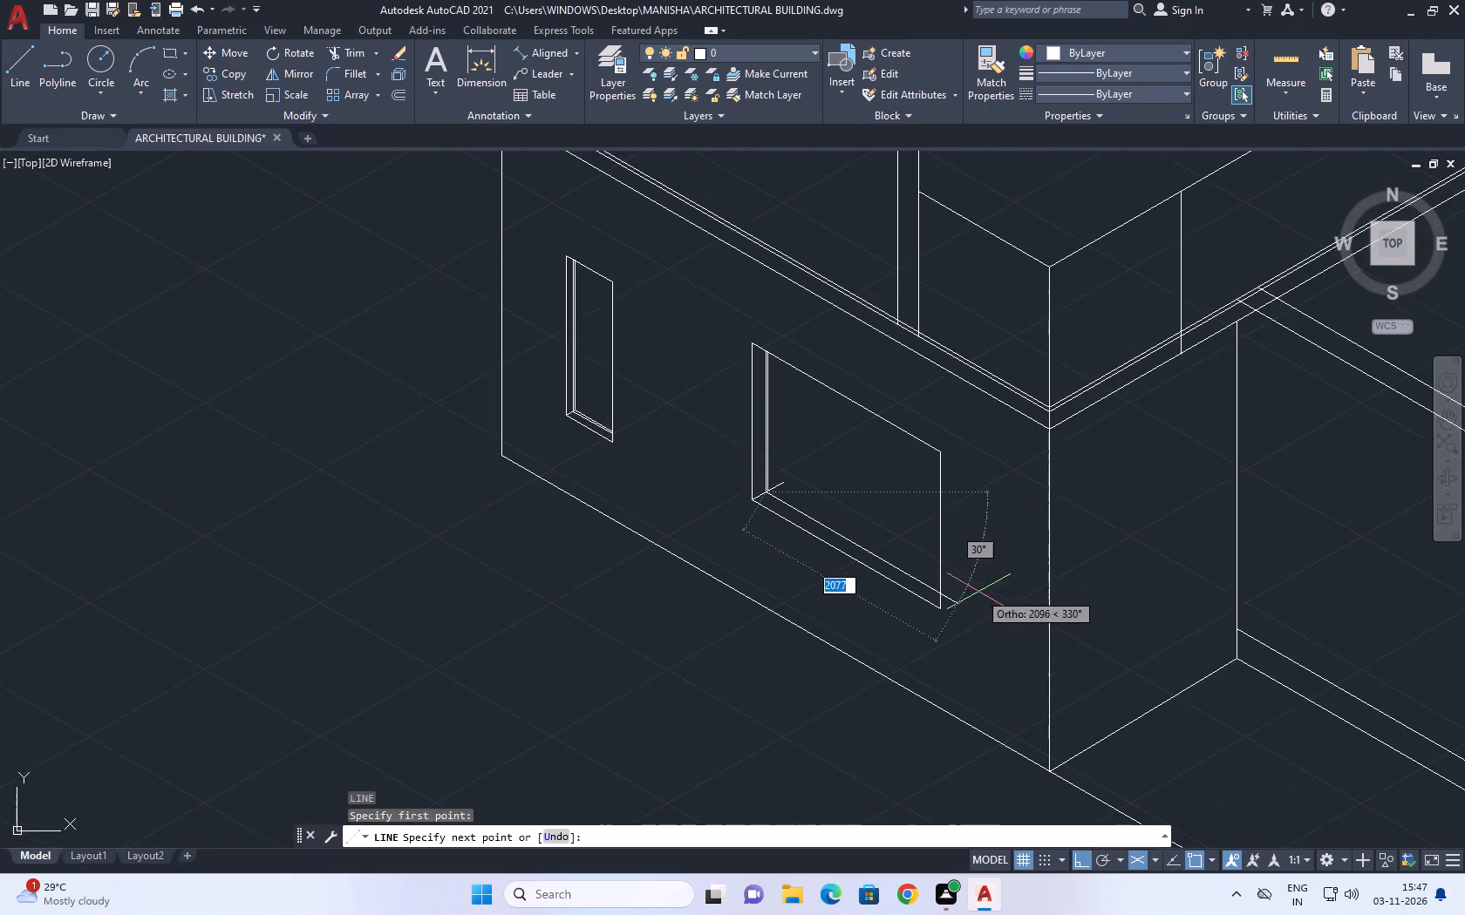
pyautogui.scroll(2, 967, 589)
pyautogui.click(971, 606)
pyautogui.press('Escape')
pyautogui.press('space')
pyautogui.scroll(1, 550, 349)
pyautogui.scroll(1, 445, 348)
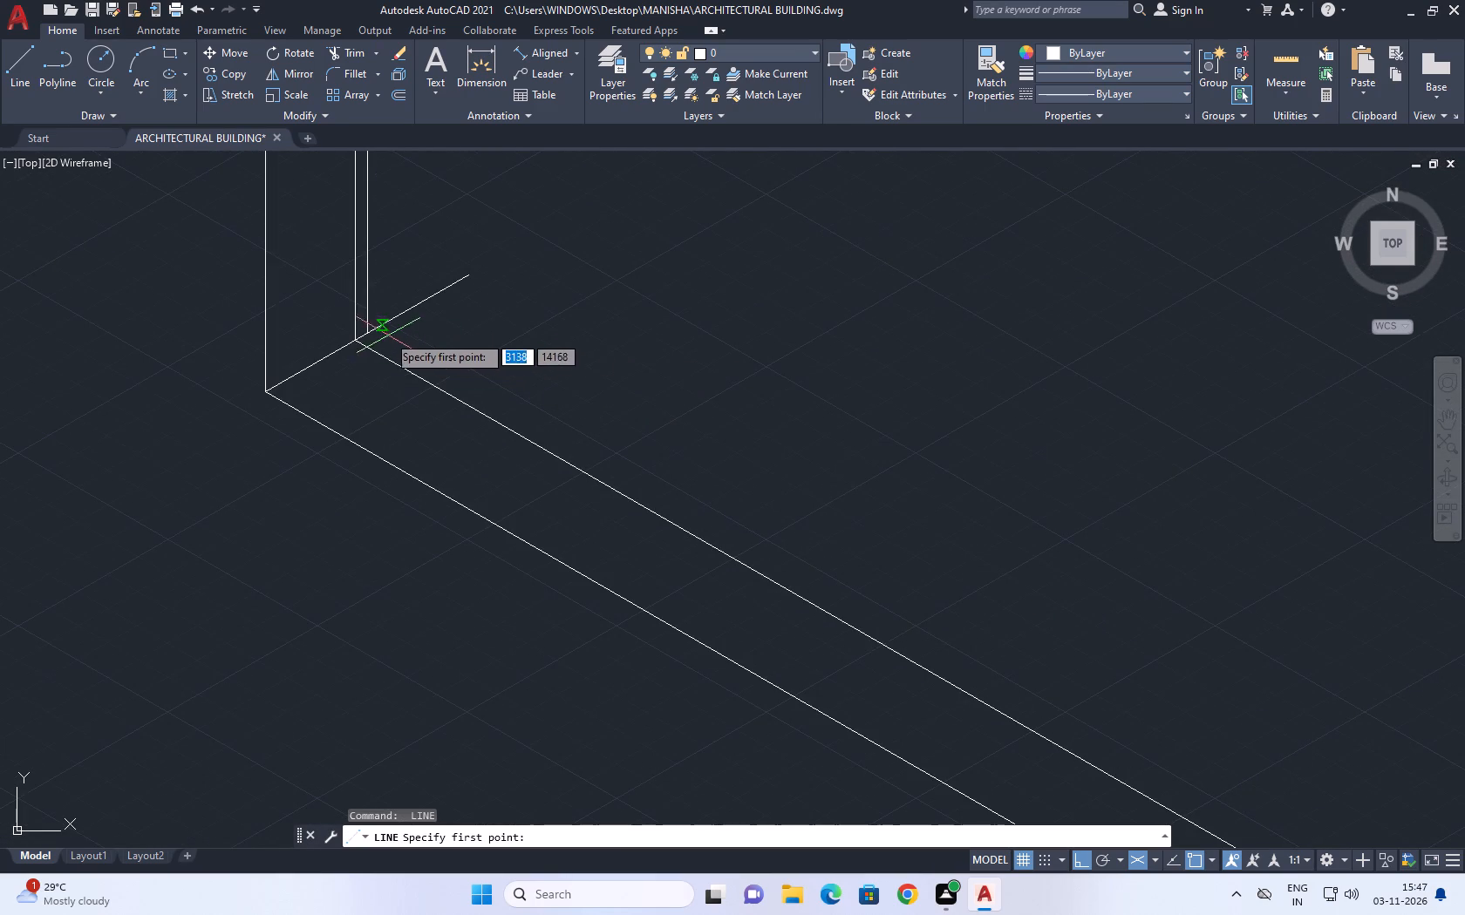
pyautogui.click(369, 335)
pyautogui.scroll(-4, 500, 392)
pyautogui.scroll(1, 815, 554)
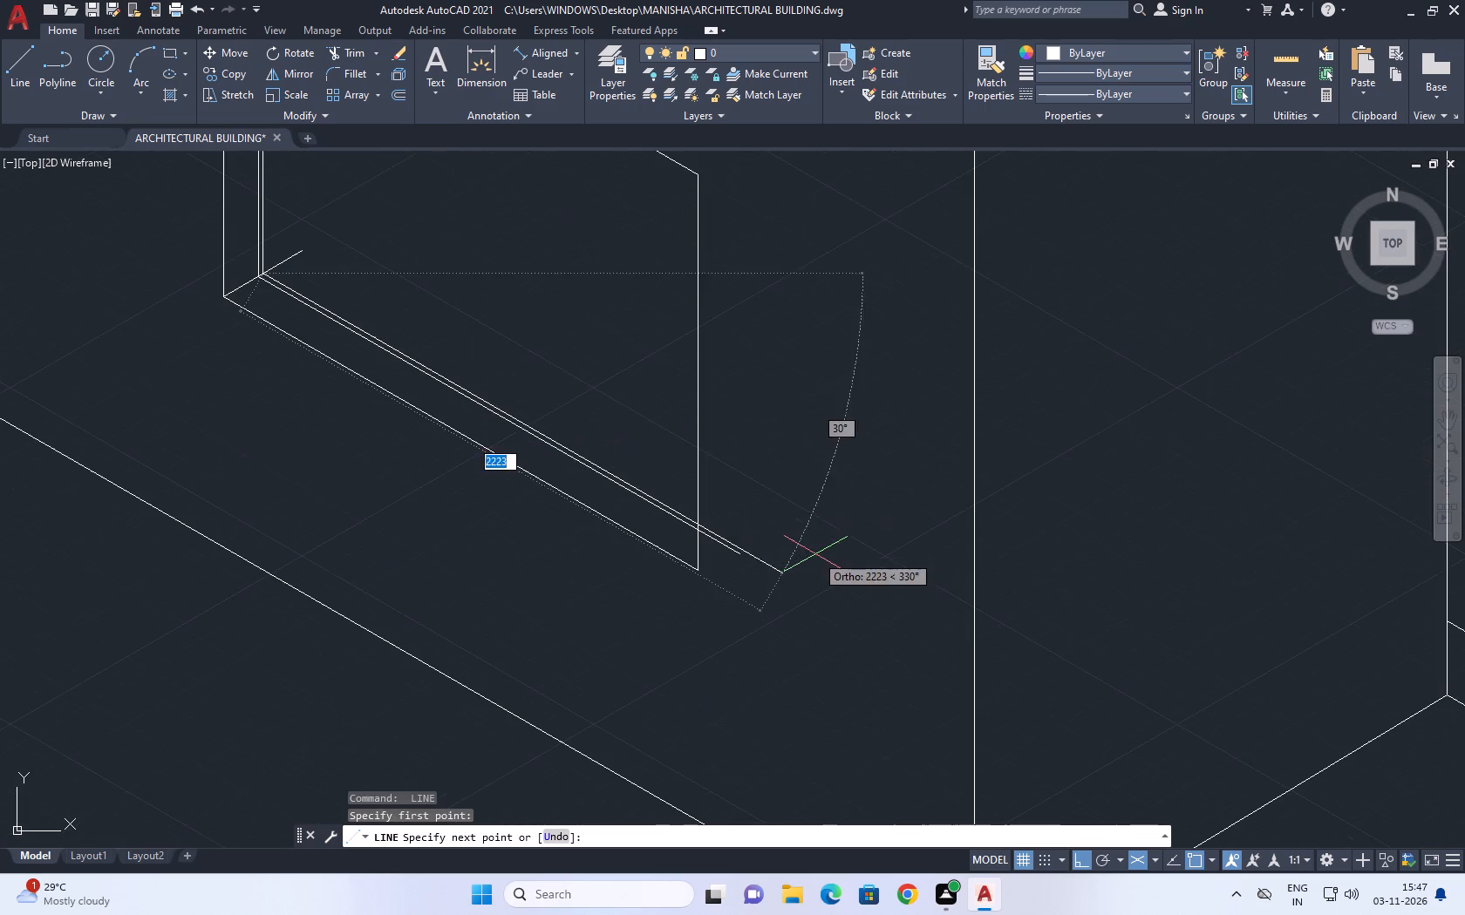
pyautogui.click(816, 557)
pyautogui.press('Escape')
# Trim the sill lines' ends beyond the right side and the depth line's overshoot at the lower left inner corner.
pyautogui.write('tr')
pyautogui.press('space')
pyautogui.moveTo(773, 519); pyautogui.dragTo(764, 518)
pyautogui.click(712, 573)
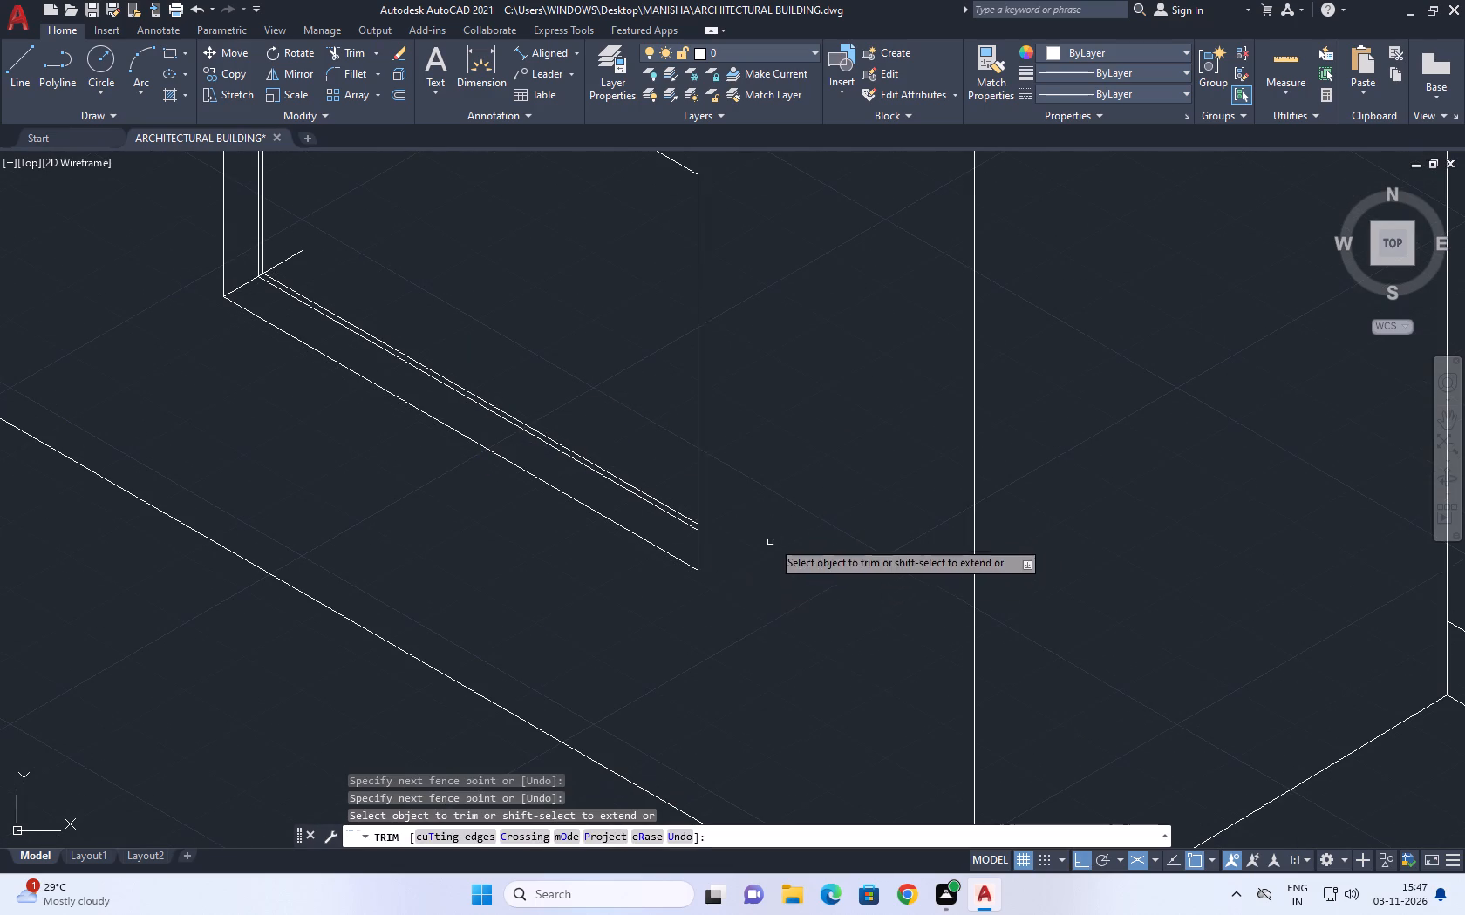
pyautogui.scroll(-3, 779, 539)
pyautogui.scroll(4, 661, 451)
pyautogui.click(689, 562)
pyautogui.click(629, 544)
pyautogui.scroll(-5, 669, 523)
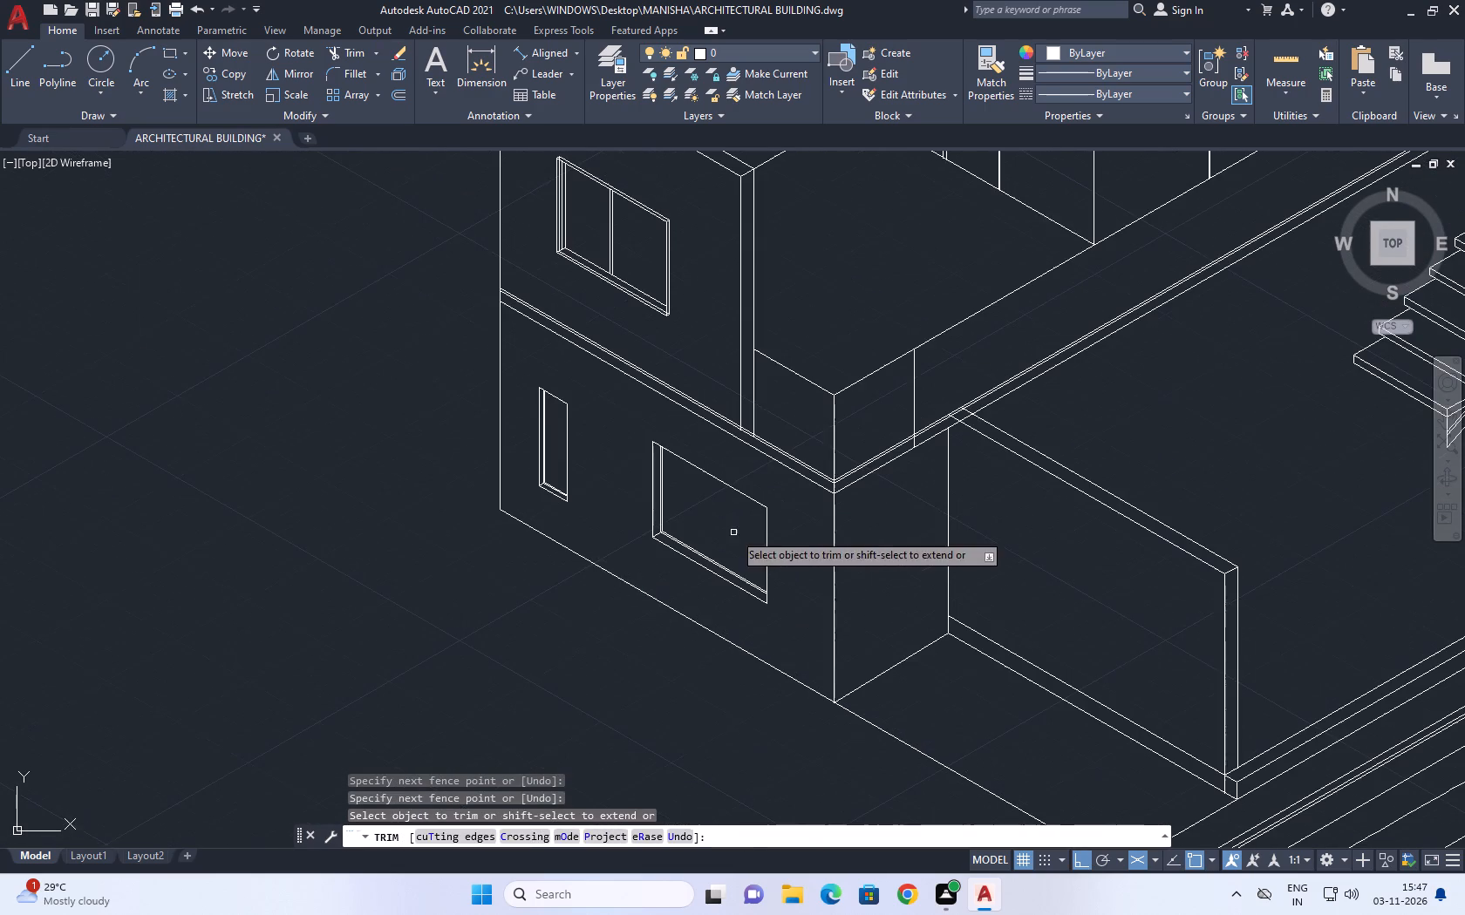
pyautogui.press('Escape')
# Look over the upper-floor rooms, the staircase and the bedroom that contains the bed.
pyautogui.moveTo(670, 470); pyautogui.dragTo(737, 537, button='middle')
pyautogui.scroll(-2, 749, 536)
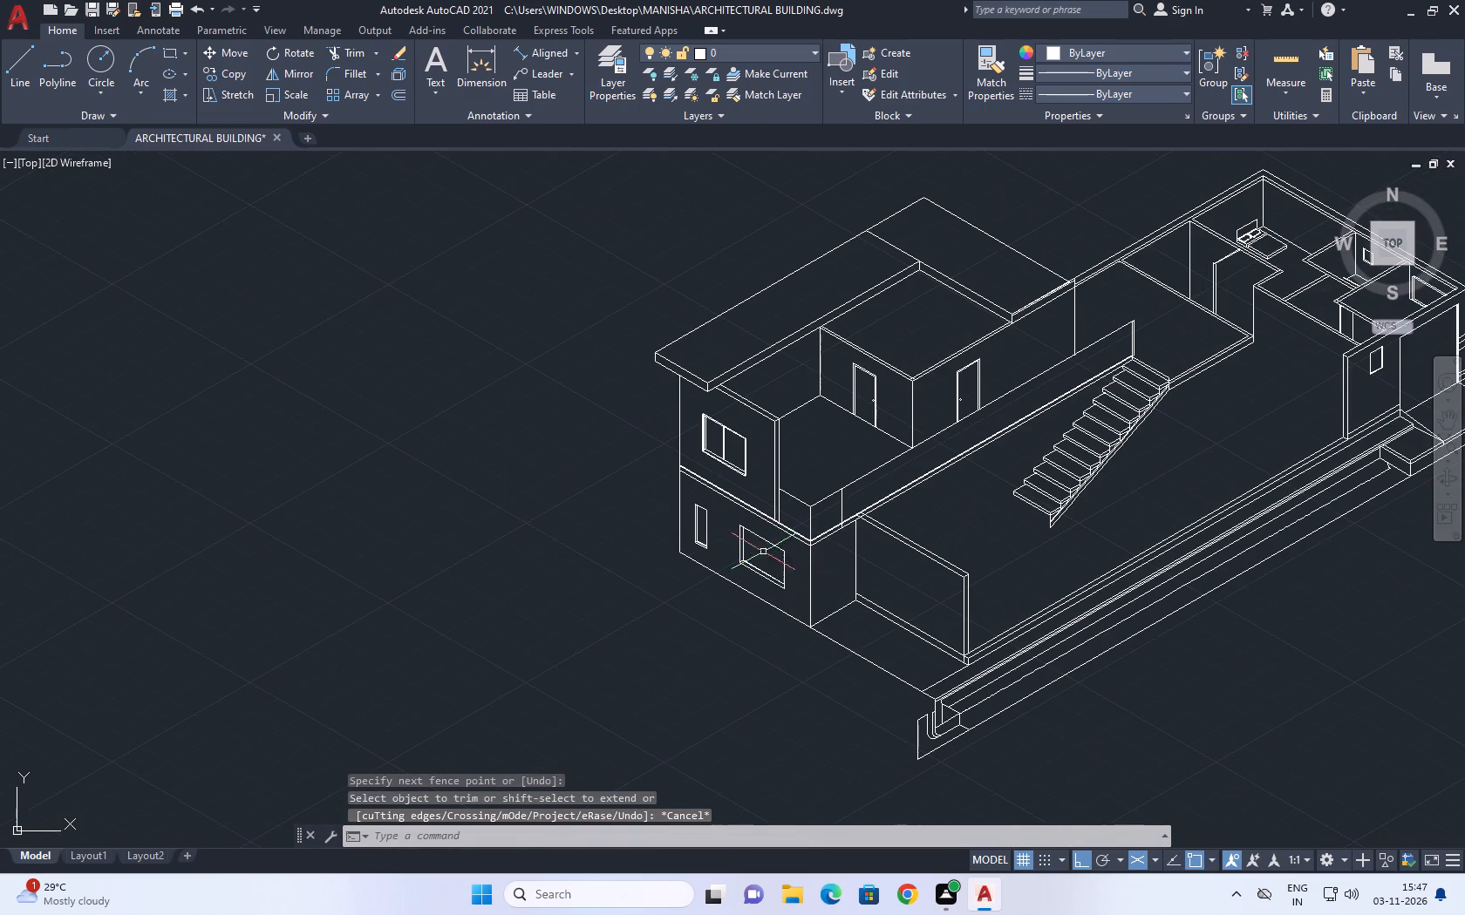
pyautogui.moveTo(664, 565); pyautogui.dragTo(514, 536, button='middle')
pyautogui.scroll(1, 583, 423)
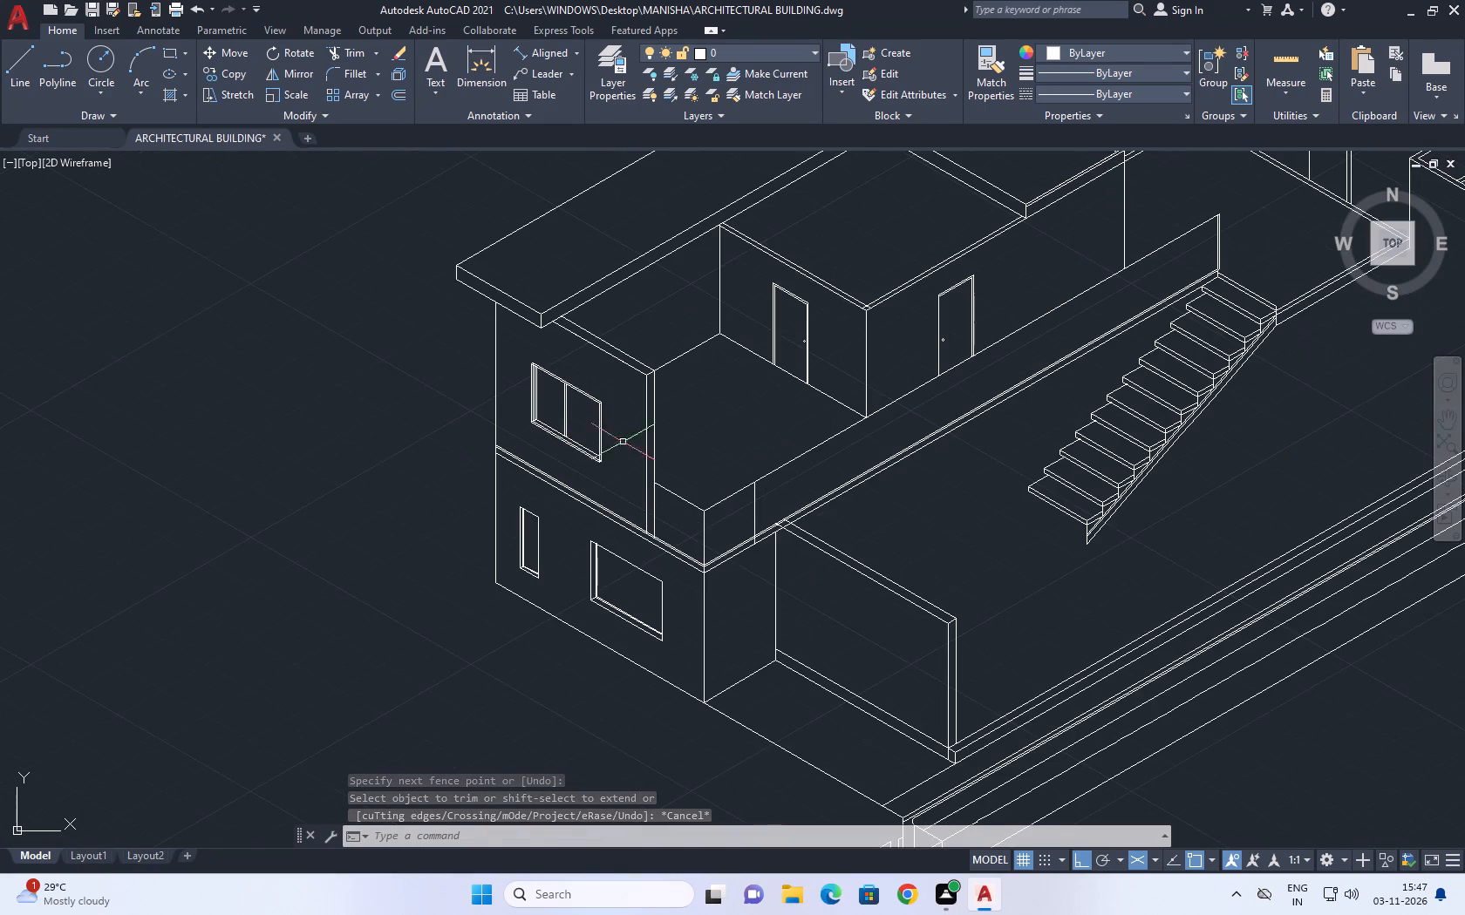
pyautogui.moveTo(937, 533); pyautogui.dragTo(864, 522, button='middle')
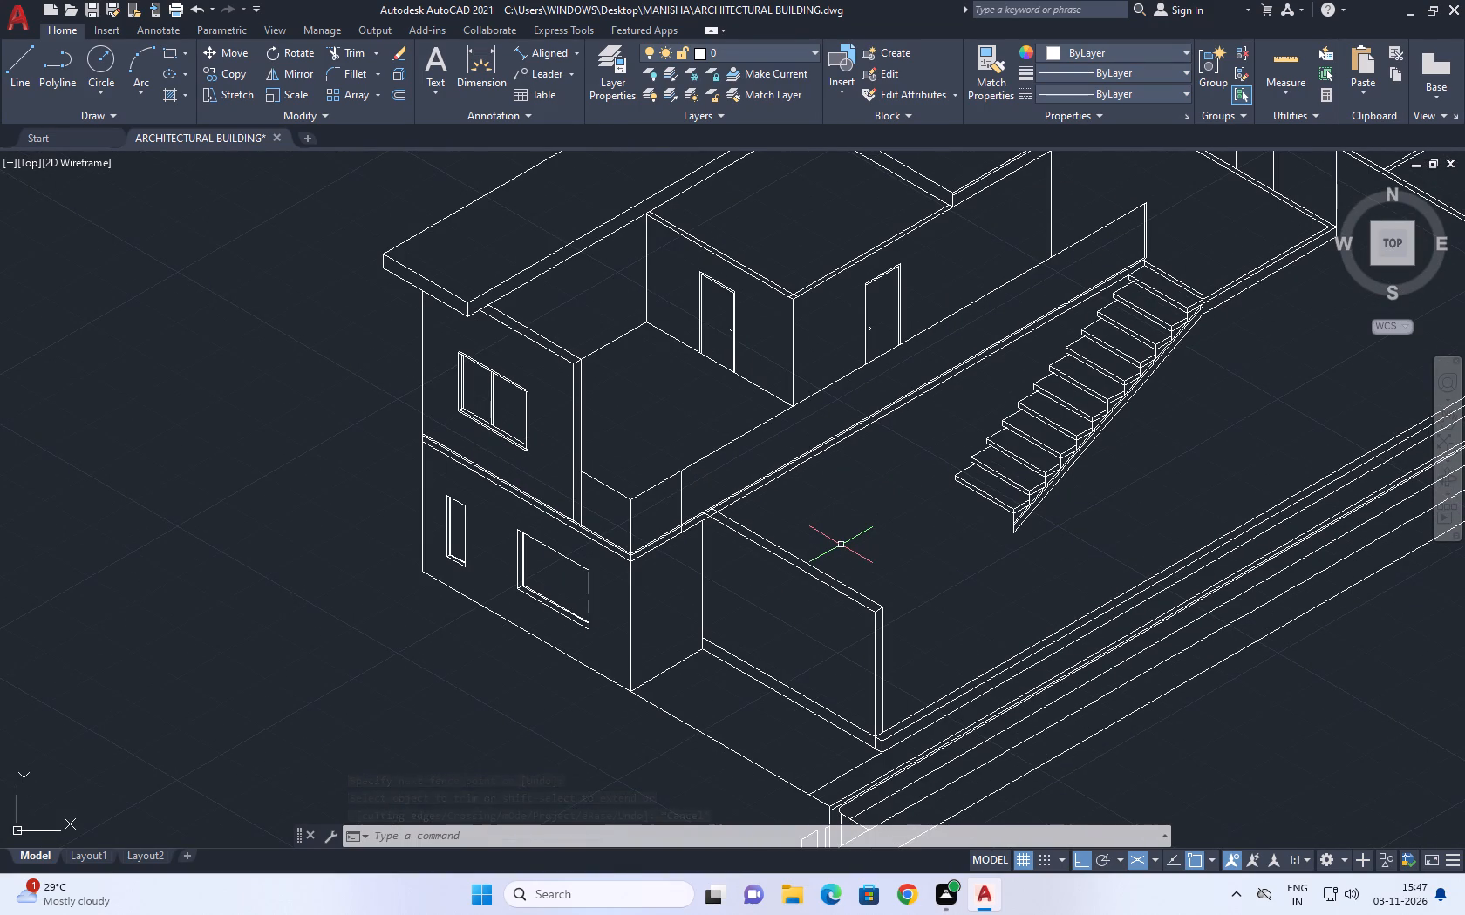
pyautogui.moveTo(880, 382); pyautogui.dragTo(841, 532, button='middle')
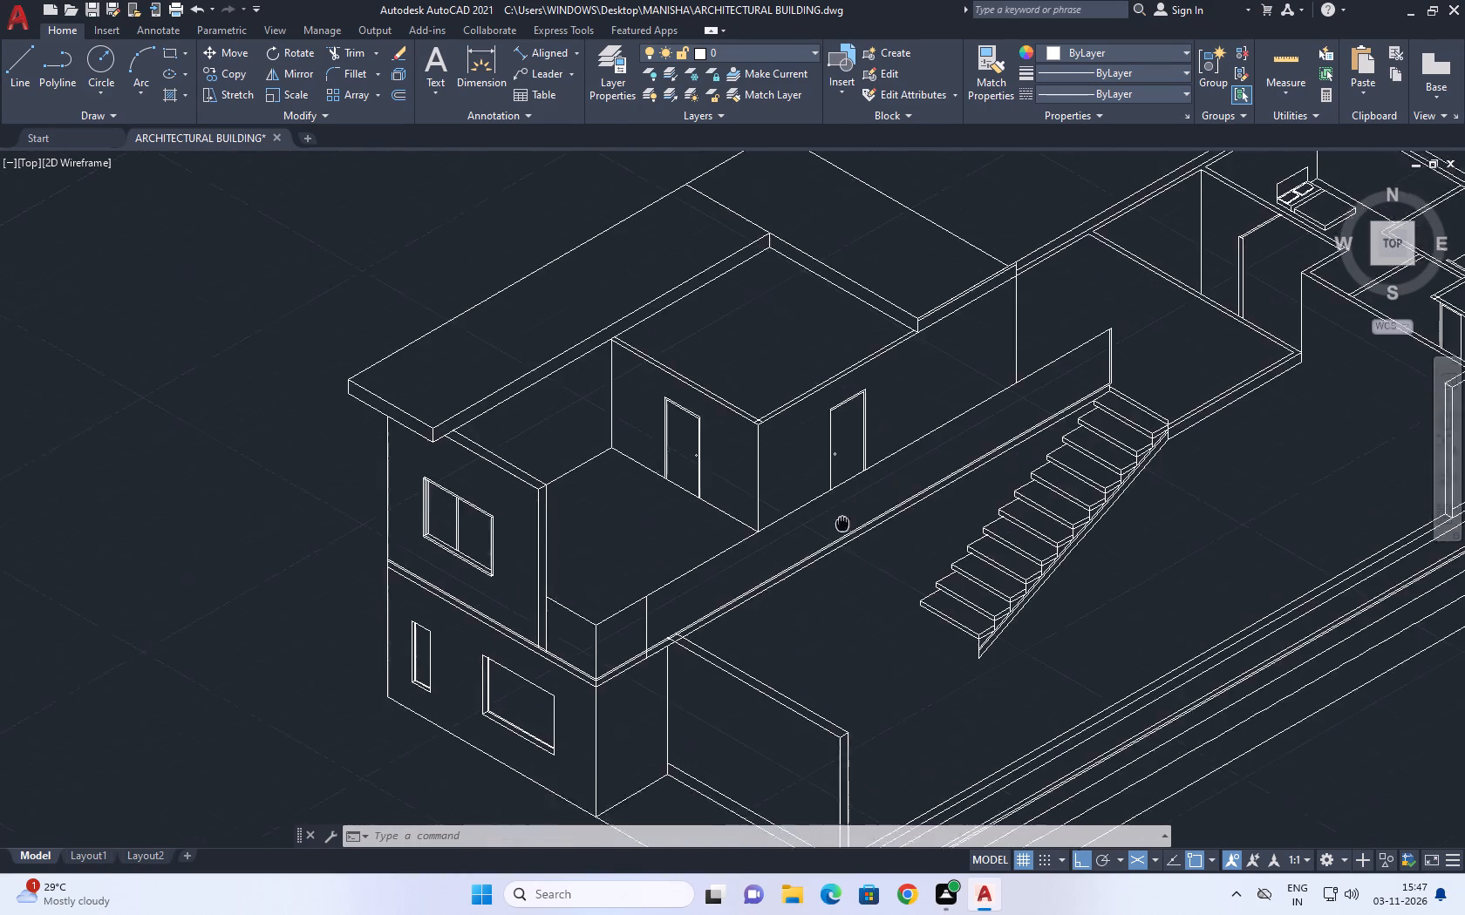
pyautogui.moveTo(841, 532); pyautogui.dragTo(840, 539, button='middle')
pyautogui.scroll(-4, 834, 535)
pyautogui.scroll(1, 834, 535)
pyautogui.scroll(3, 958, 491)
pyautogui.scroll(2, 905, 382)
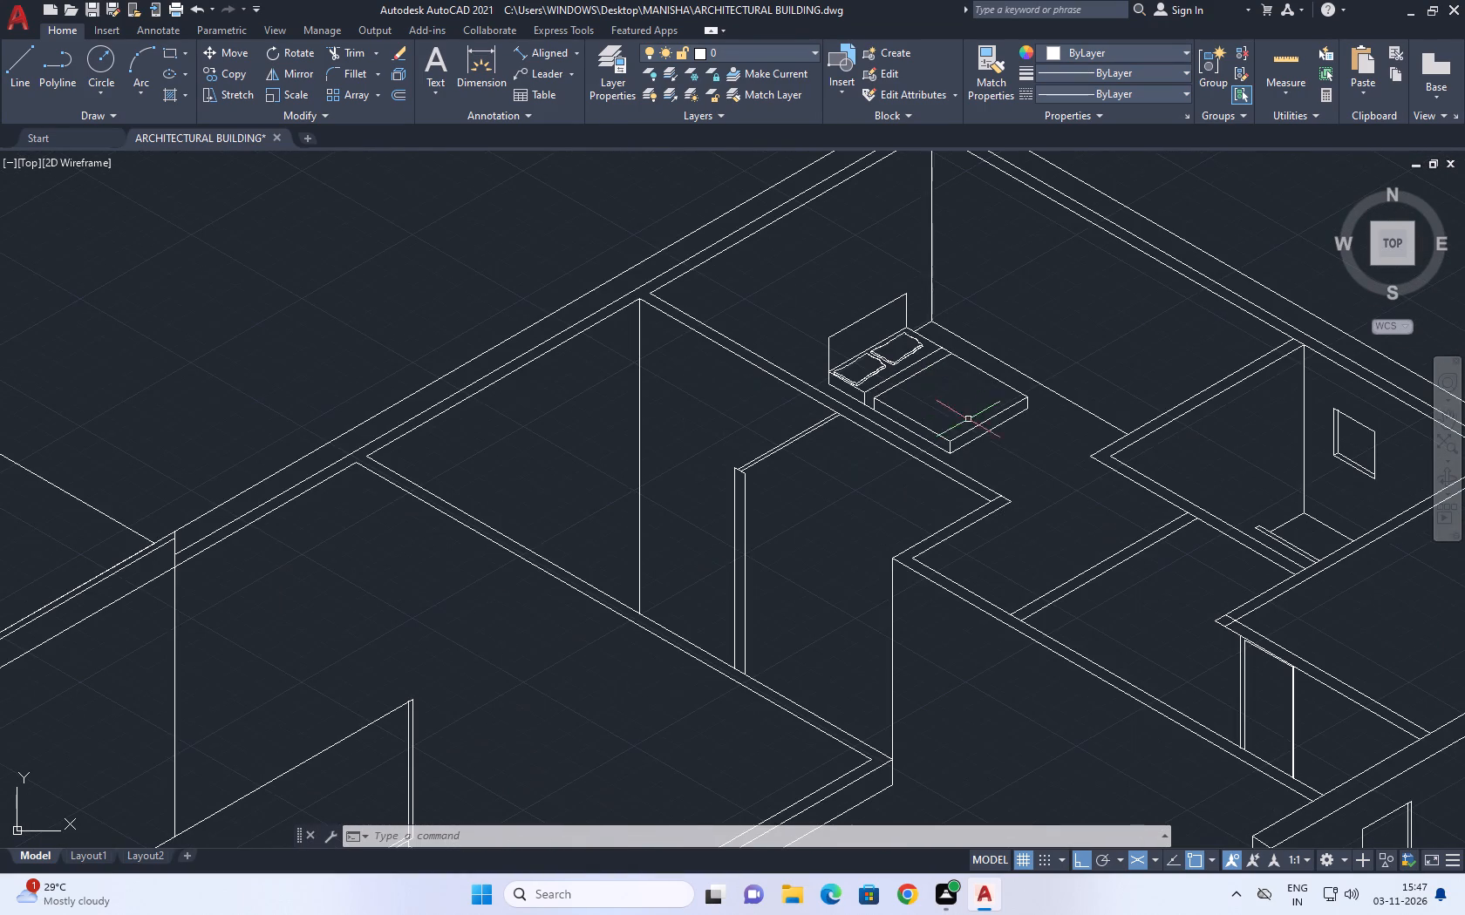
# Copy the whole bed, including headboard, pillows and mattress, from the bedroom onto the floor of the open upper-floor room beside the window wall.
pyautogui.click(978, 442)
pyautogui.click(949, 410)
pyautogui.scroll(1, 838, 305)
pyautogui.click(796, 275)
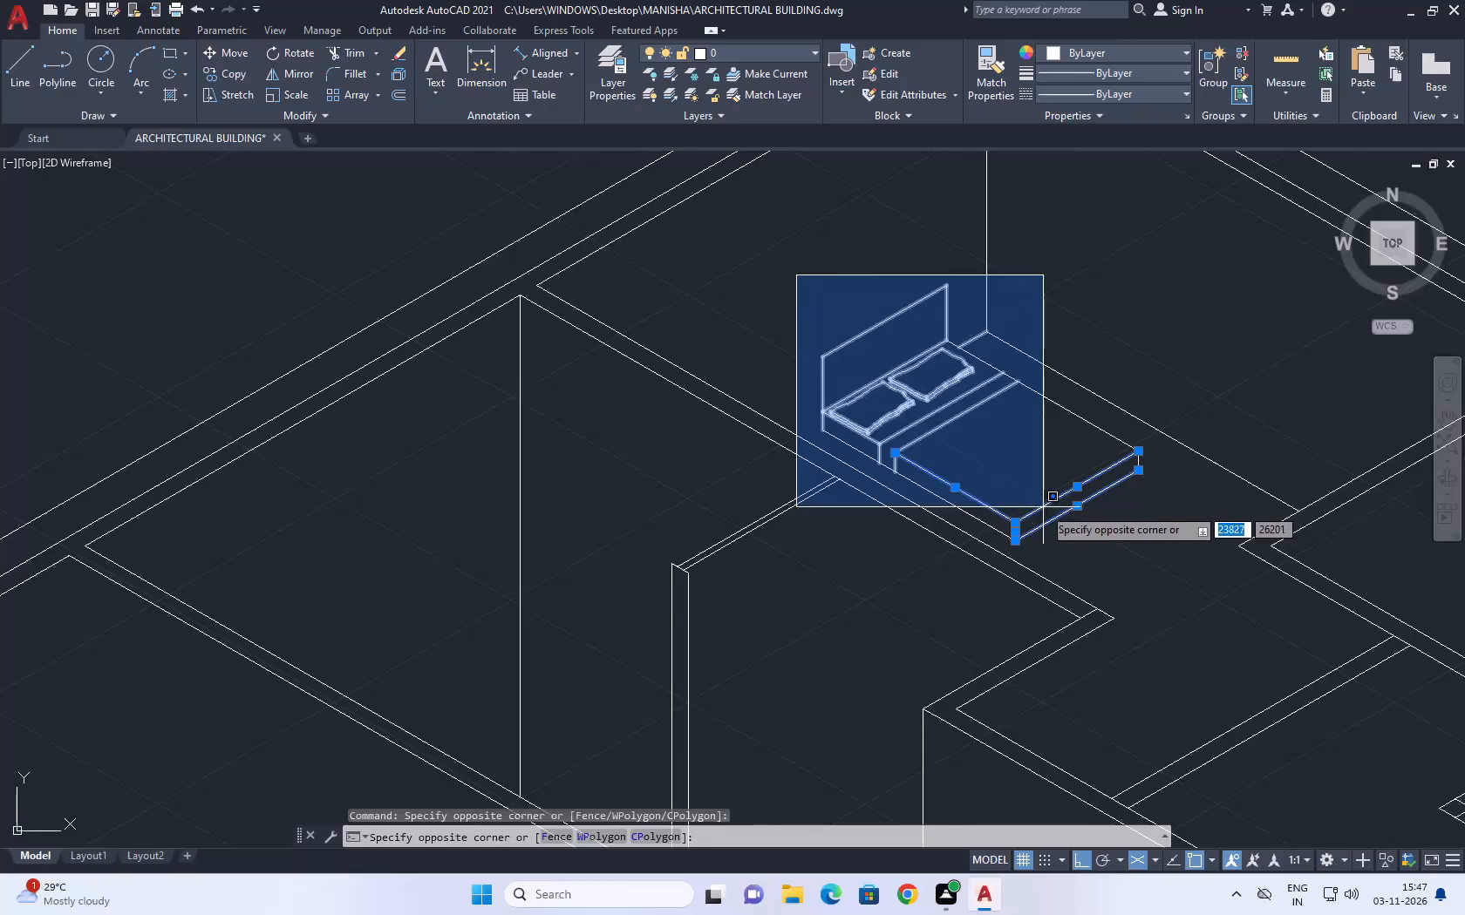
pyautogui.click(972, 485)
pyautogui.scroll(2, 1009, 448)
pyautogui.moveTo(1239, 639); pyautogui.dragTo(1223, 607)
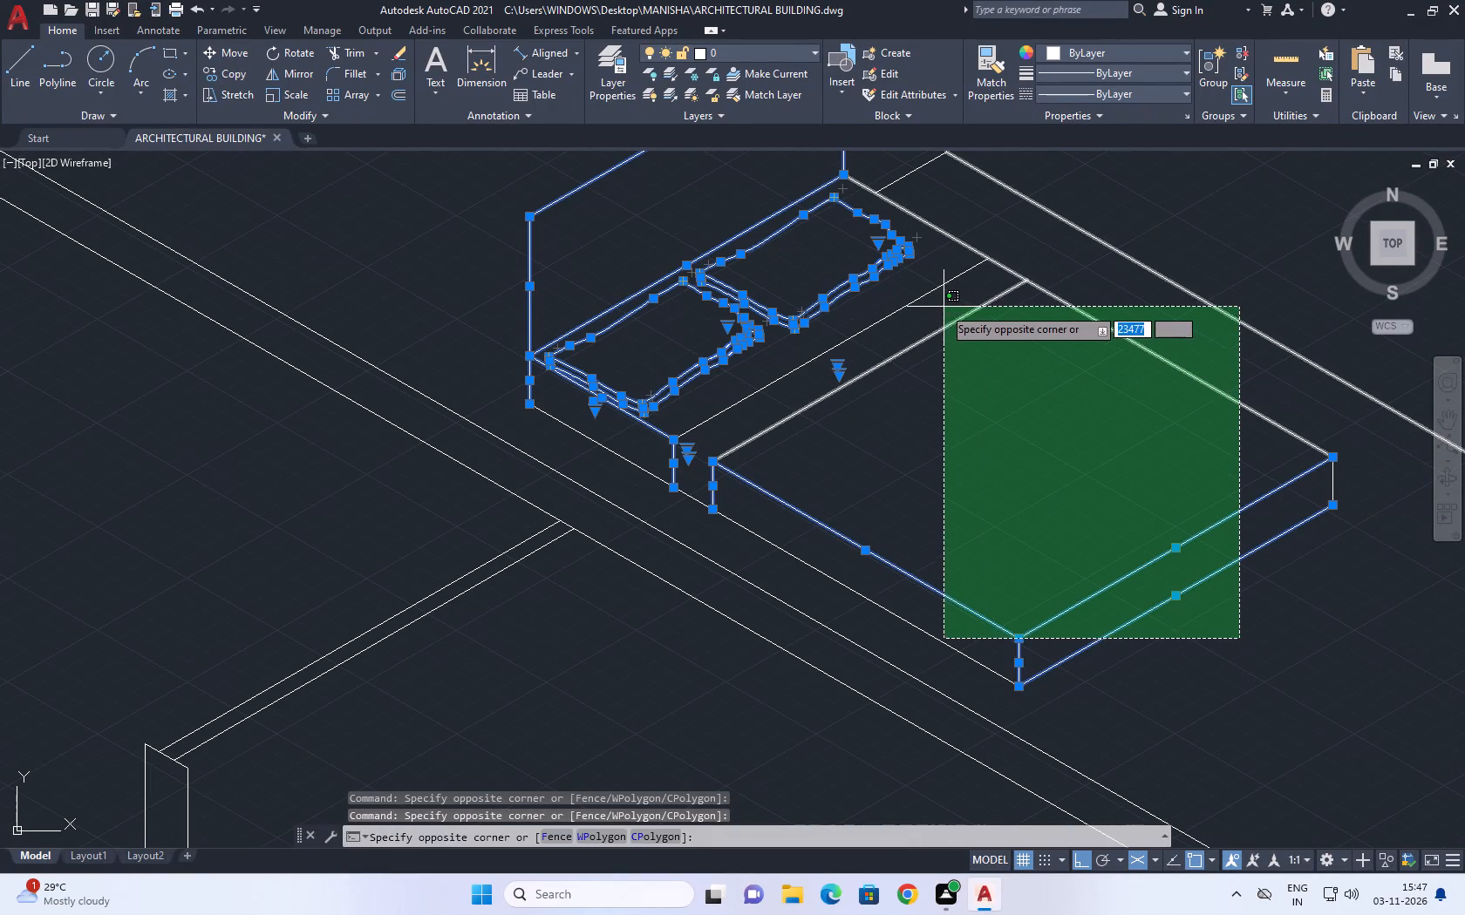
pyautogui.click(964, 356)
pyautogui.moveTo(978, 405); pyautogui.dragTo(926, 376)
pyautogui.moveTo(807, 314); pyautogui.dragTo(737, 303)
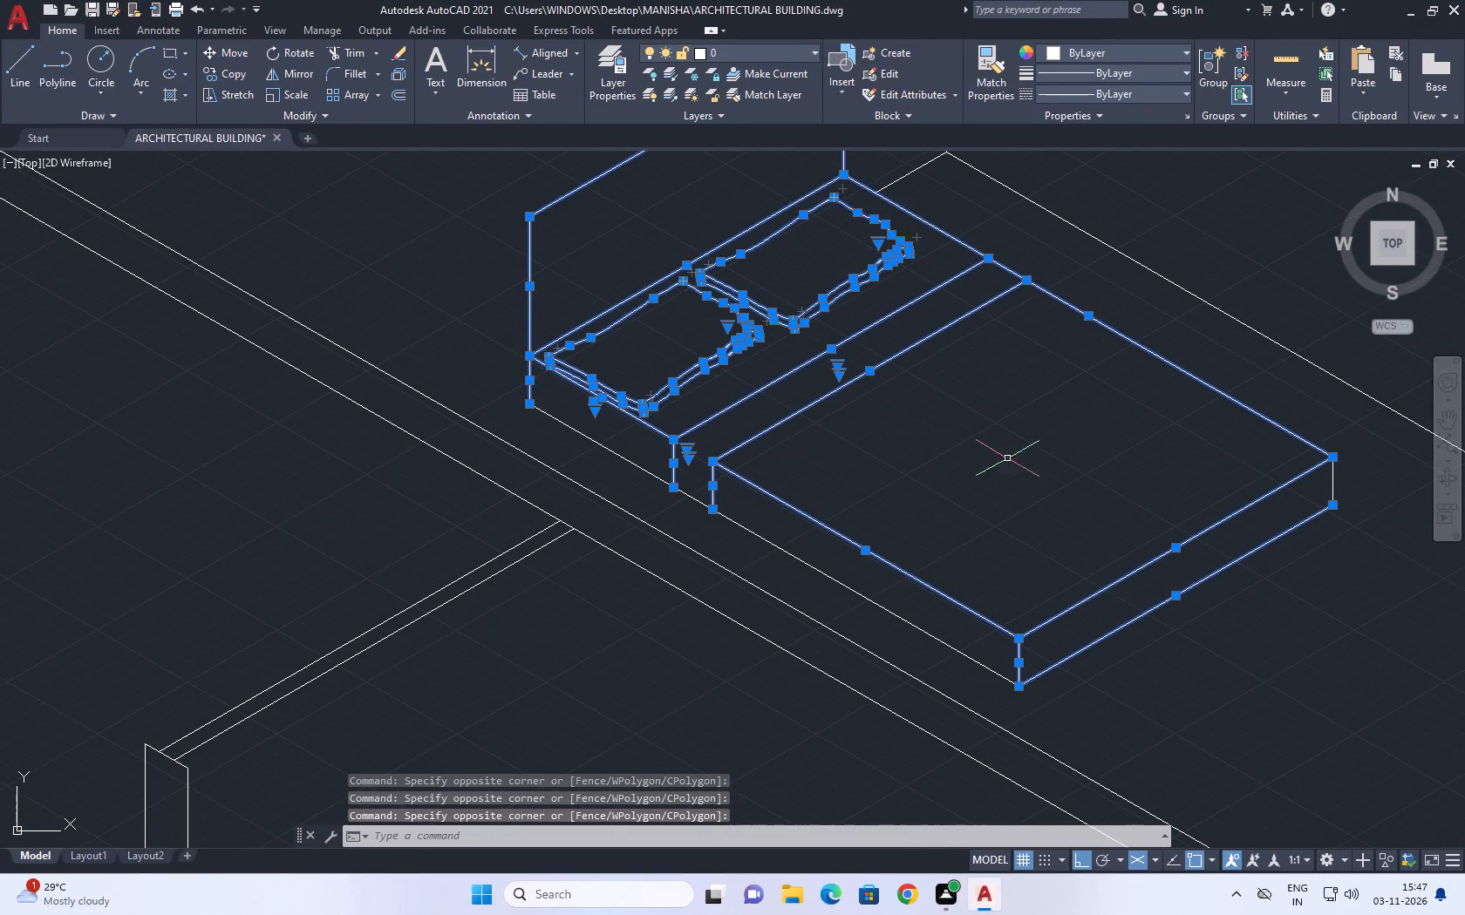
pyautogui.moveTo(964, 448); pyautogui.dragTo(872, 409, button='middle')
pyautogui.click(876, 615)
pyautogui.click(821, 567)
pyautogui.click(833, 582)
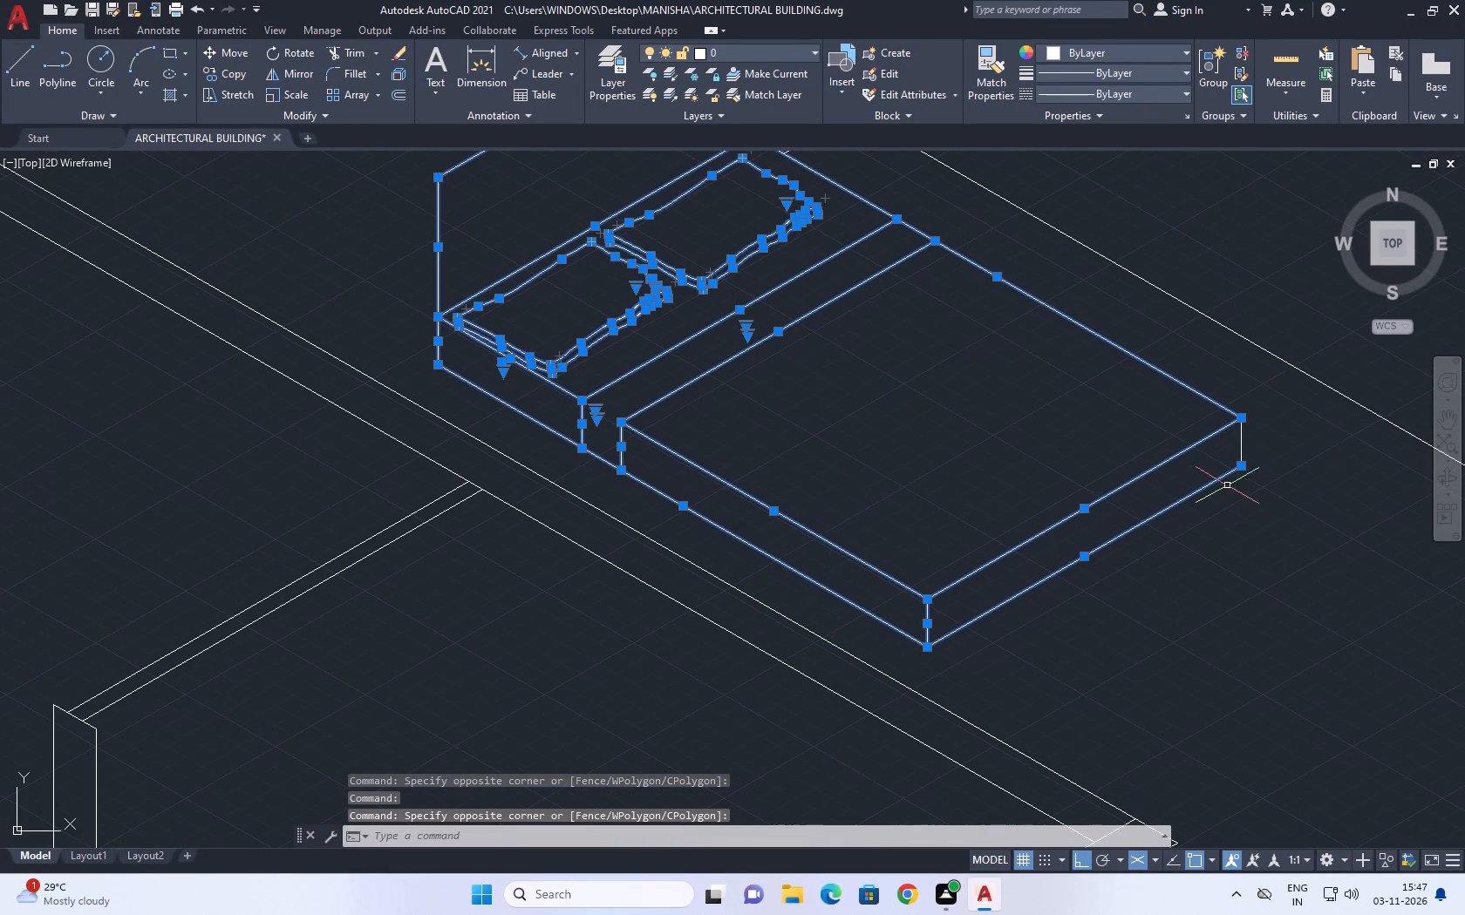
pyautogui.click(1270, 552)
pyautogui.click(1158, 412)
pyautogui.moveTo(685, 390); pyautogui.dragTo(773, 445, button='middle')
pyautogui.scroll(-1, 735, 404)
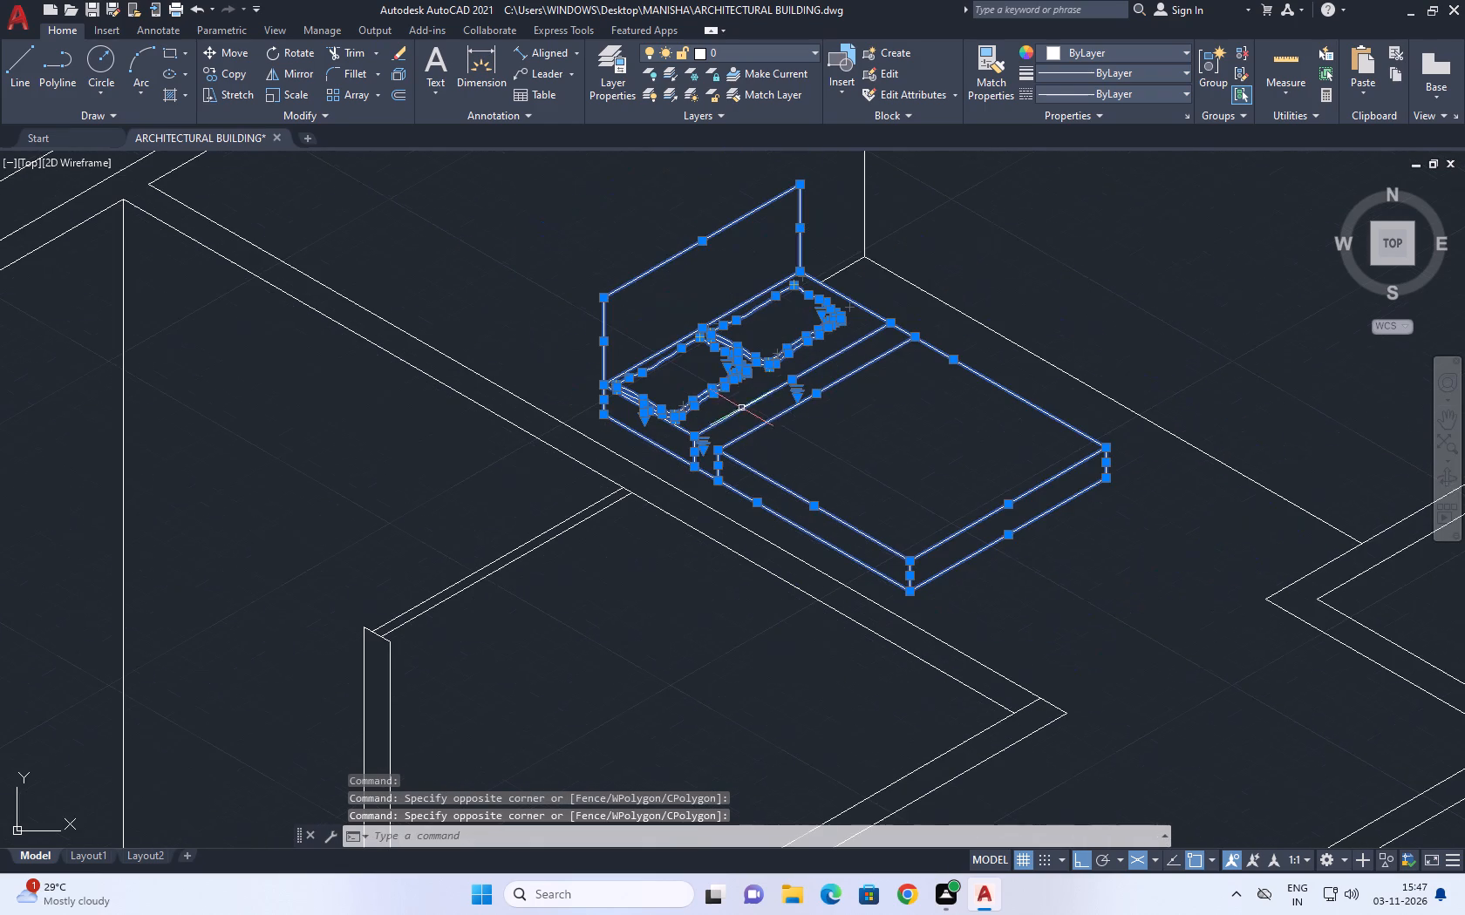
pyautogui.moveTo(639, 239); pyautogui.dragTo(678, 356, button='middle')
pyautogui.click(607, 280)
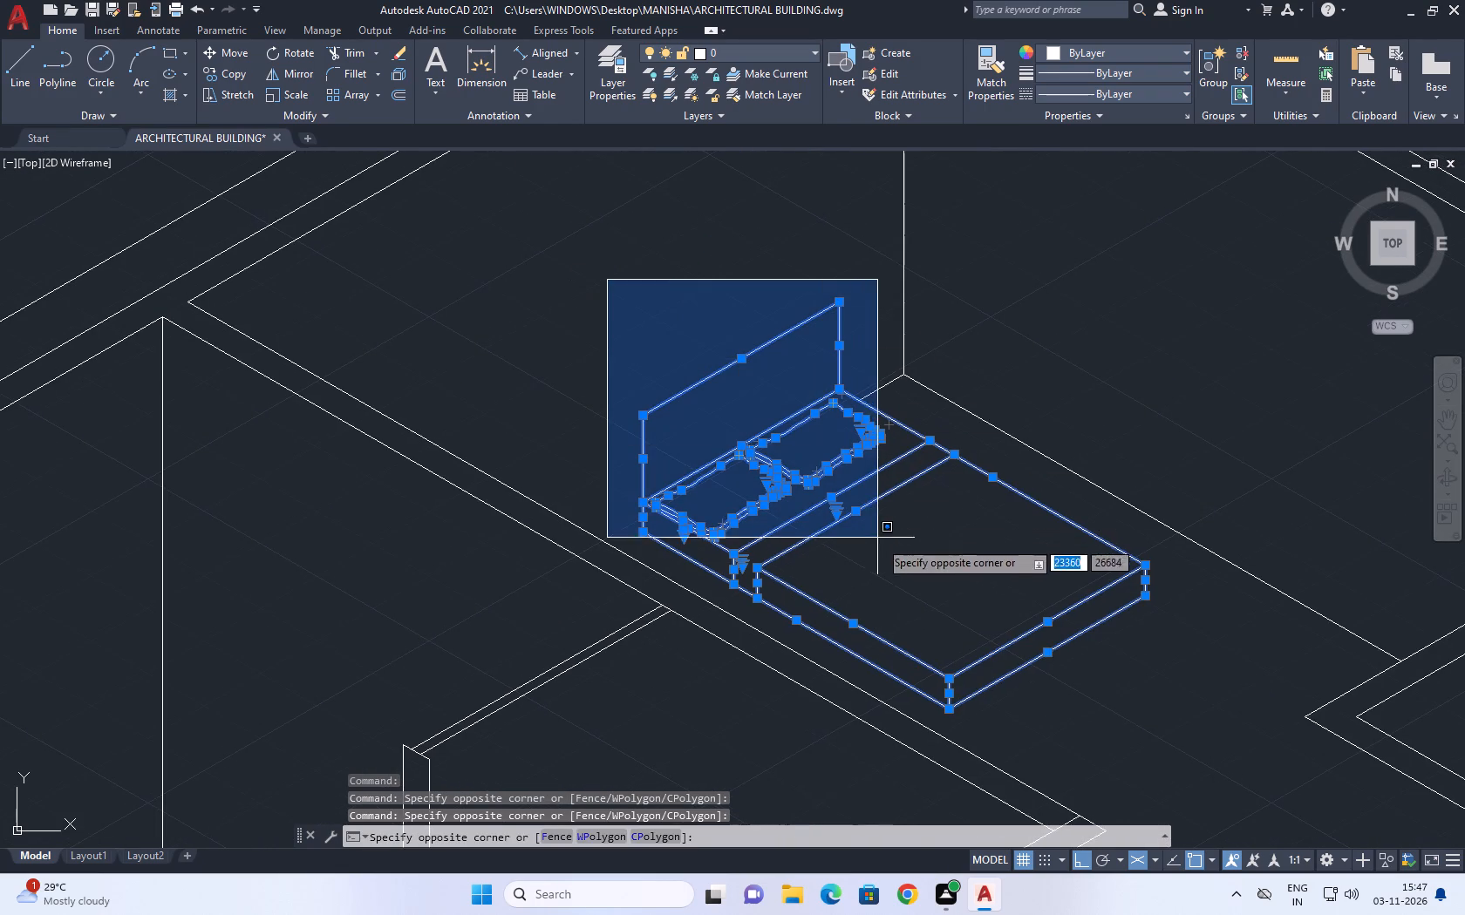
pyautogui.click(886, 640)
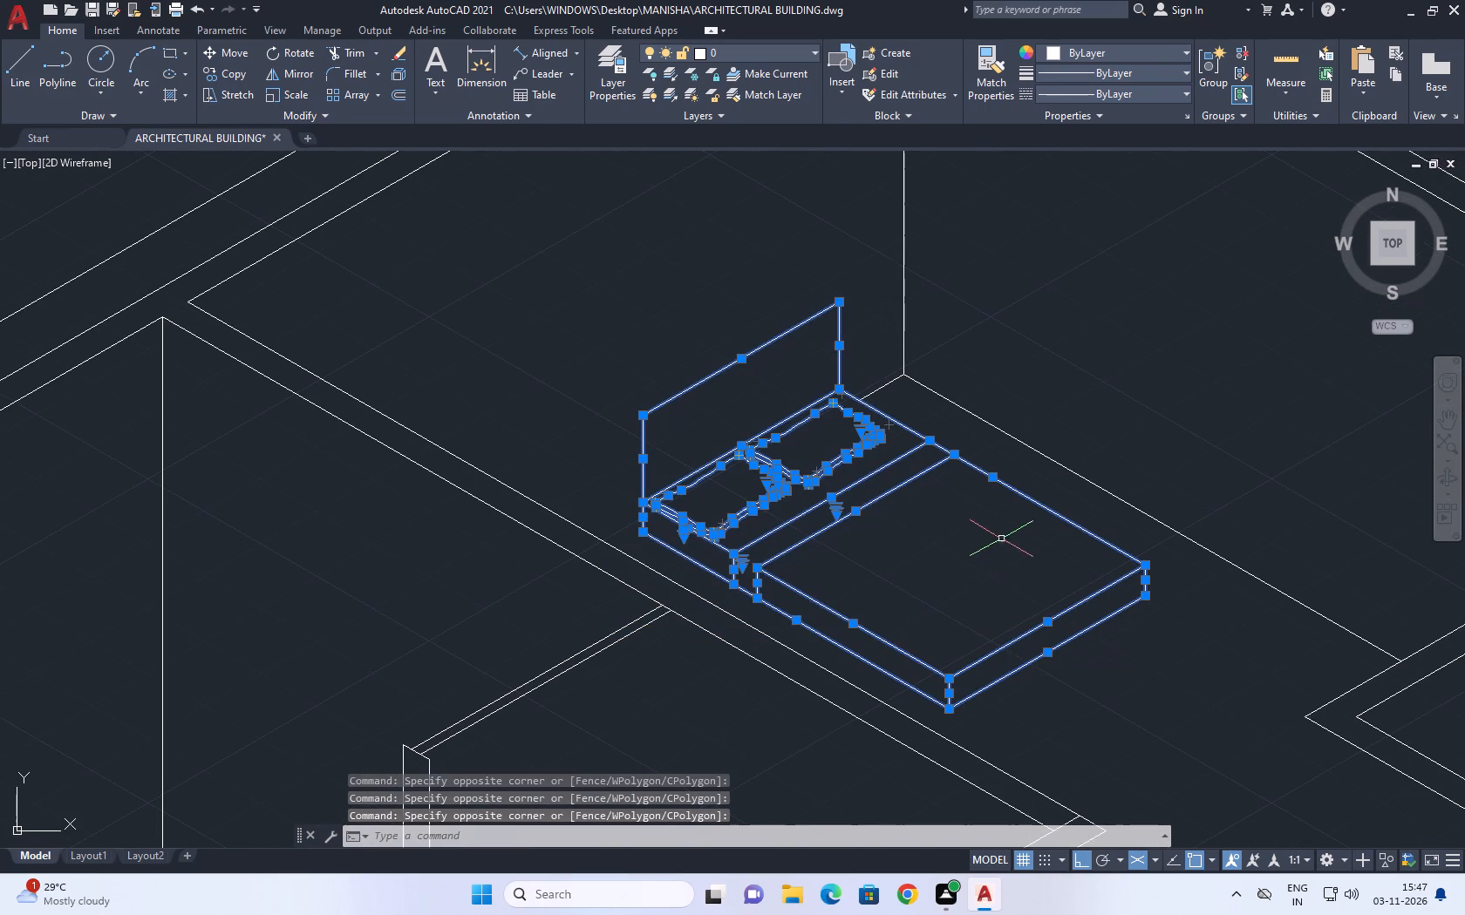
pyautogui.moveTo(981, 624); pyautogui.dragTo(1003, 570, button='middle')
pyautogui.press('c')
pyautogui.press('o')
pyautogui.press('space')
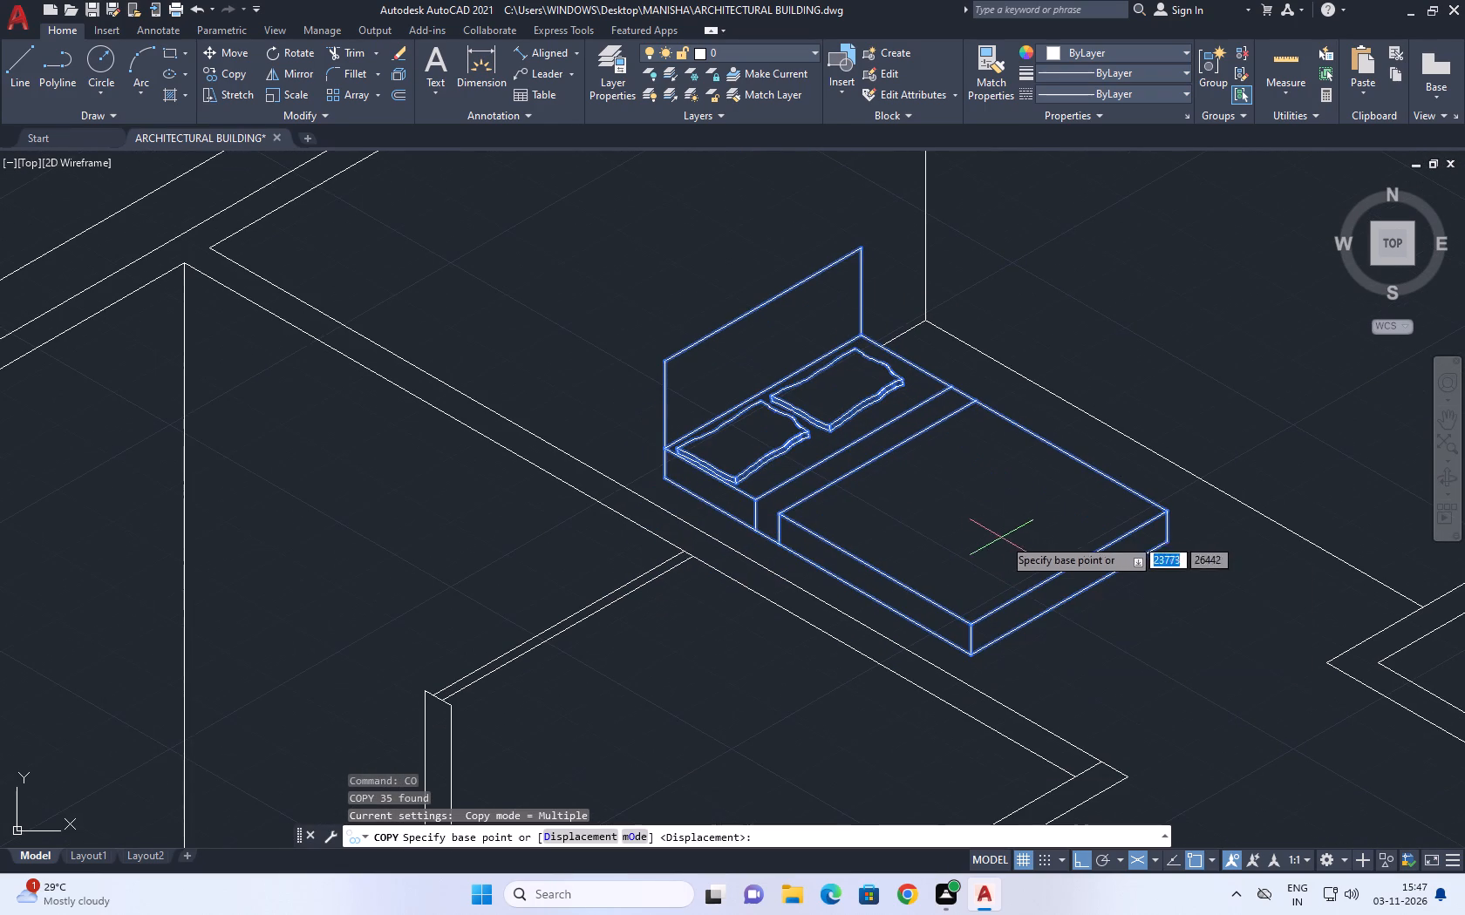
pyautogui.click(970, 657)
pyautogui.scroll(-2, 1017, 547)
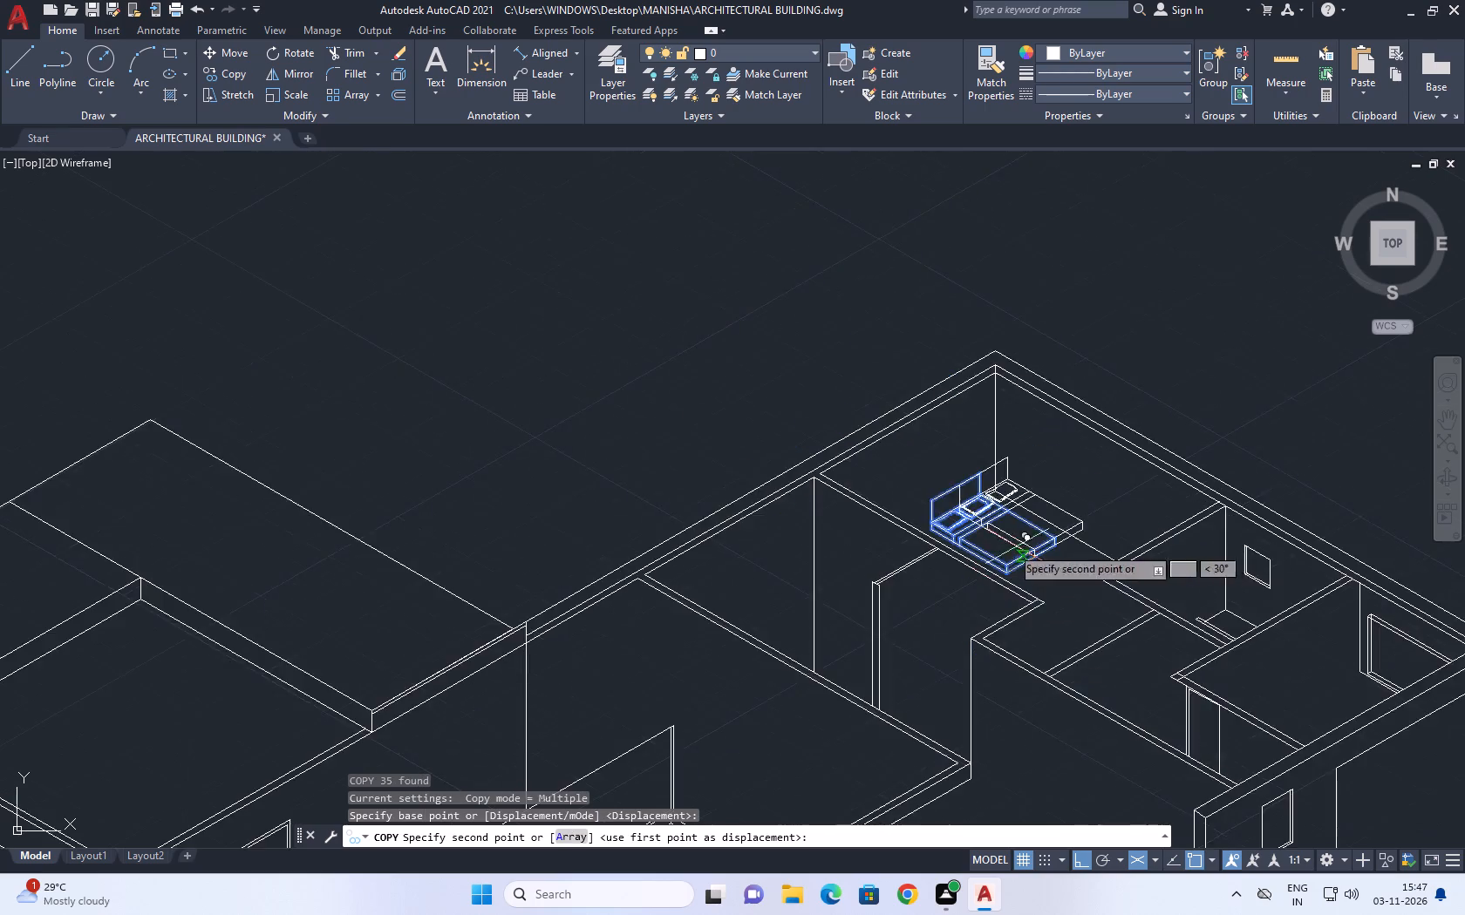
pyautogui.scroll(-2, 1008, 546)
pyautogui.scroll(-2, 822, 639)
pyautogui.moveTo(767, 671); pyautogui.dragTo(974, 552, button='middle')
pyautogui.scroll(2, 831, 573)
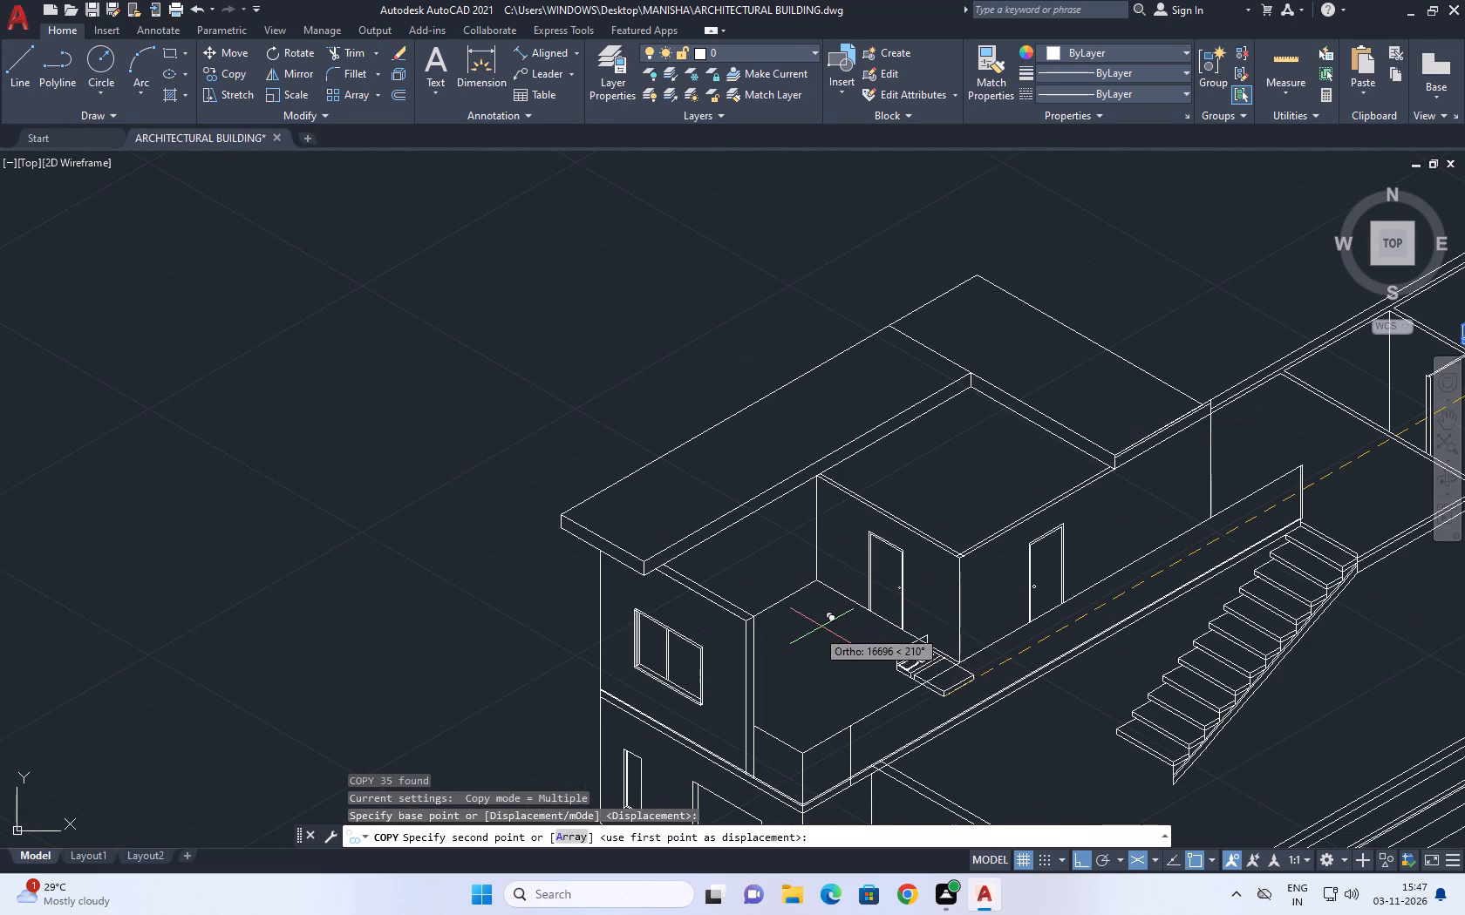
pyautogui.press('F8')
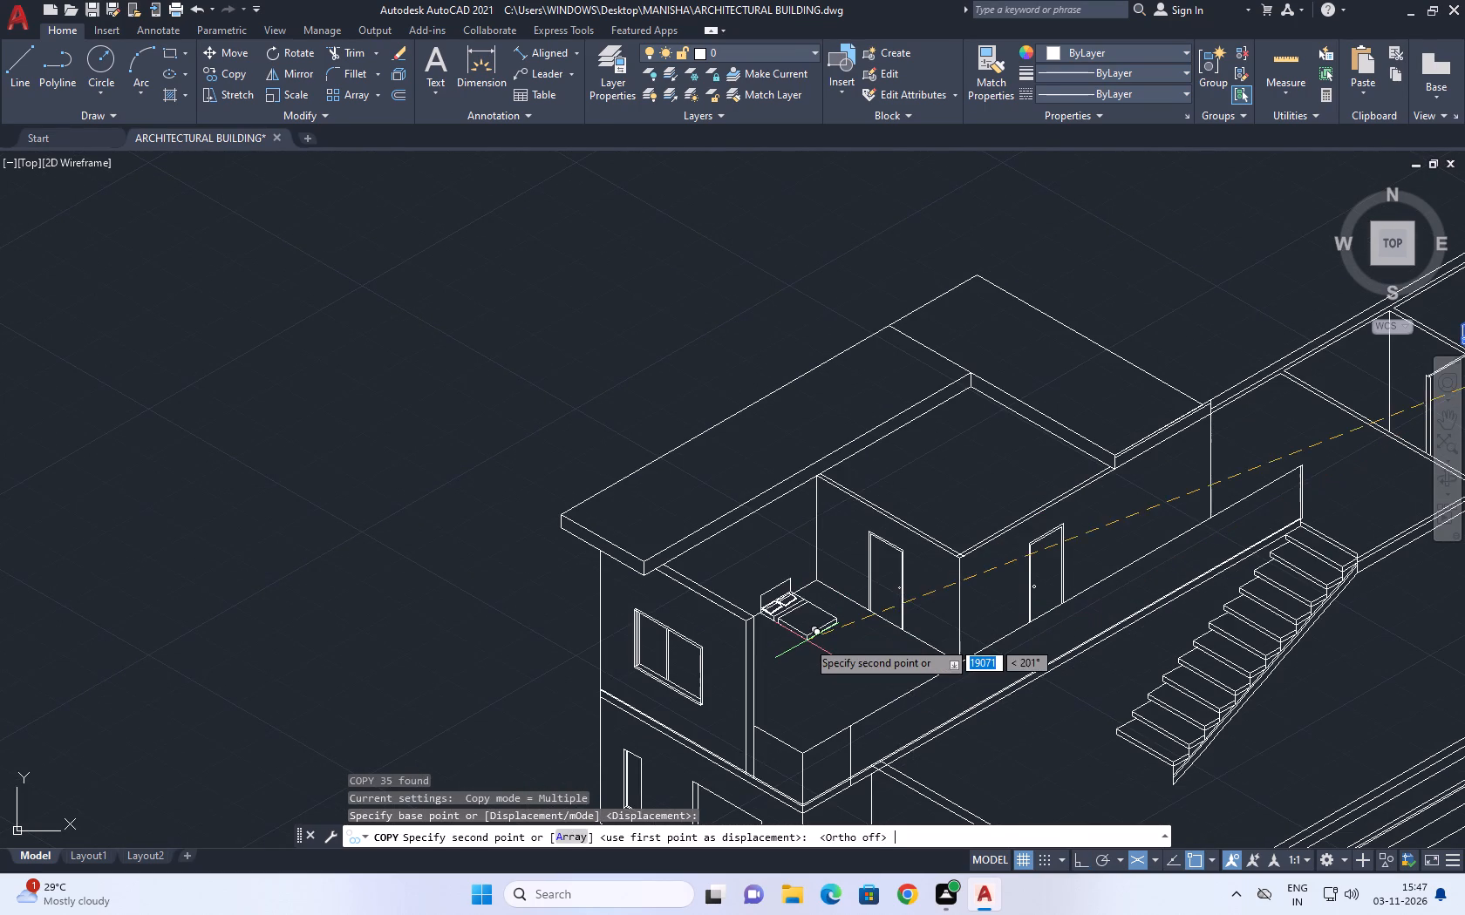
pyautogui.scroll(3, 802, 678)
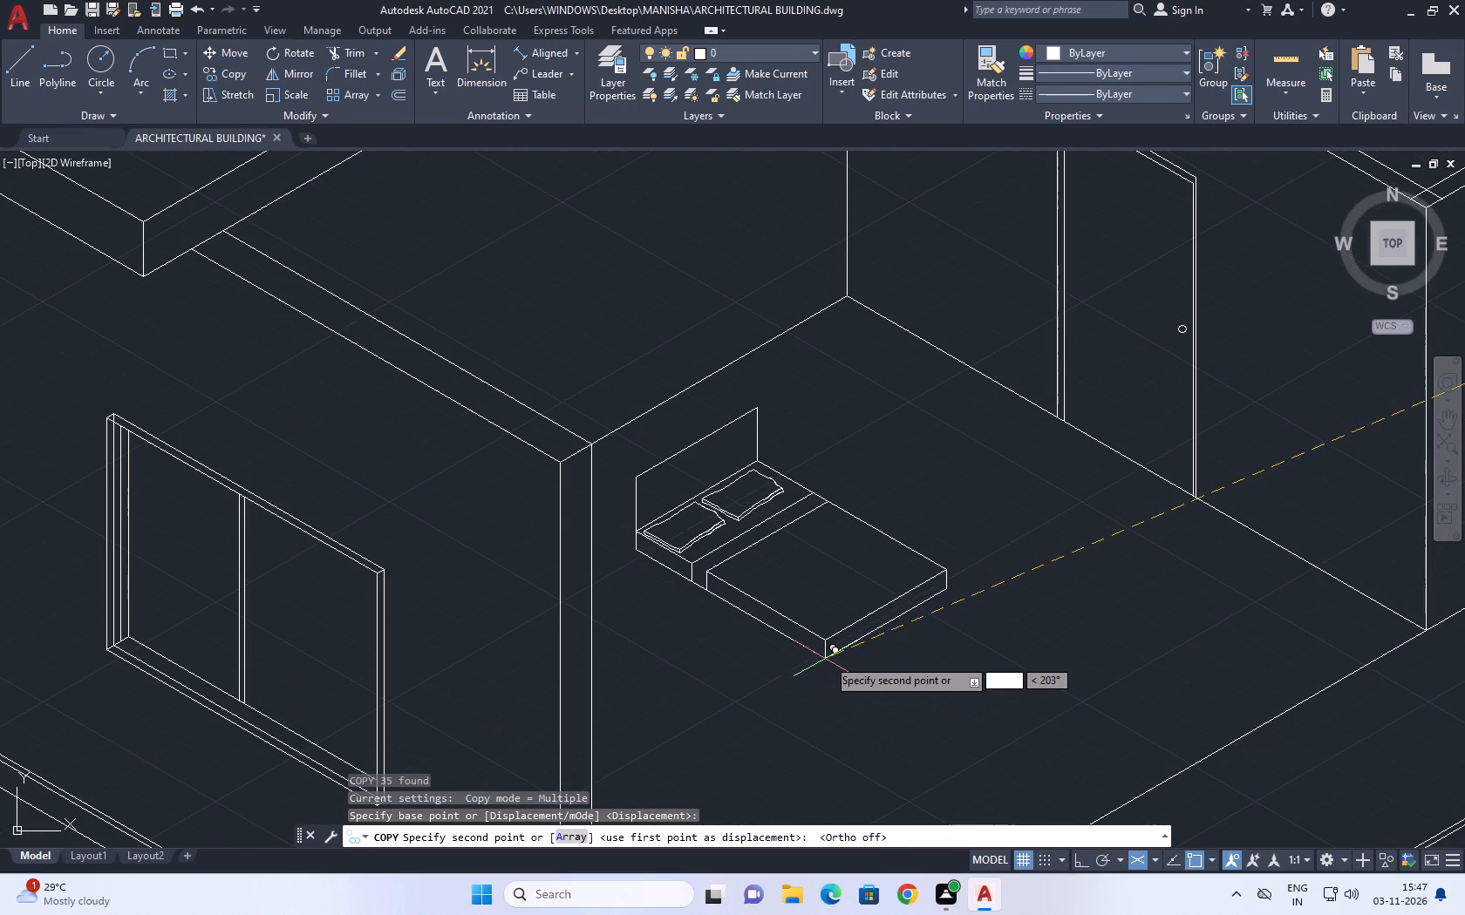
pyautogui.click(816, 641)
pyautogui.press('Escape')
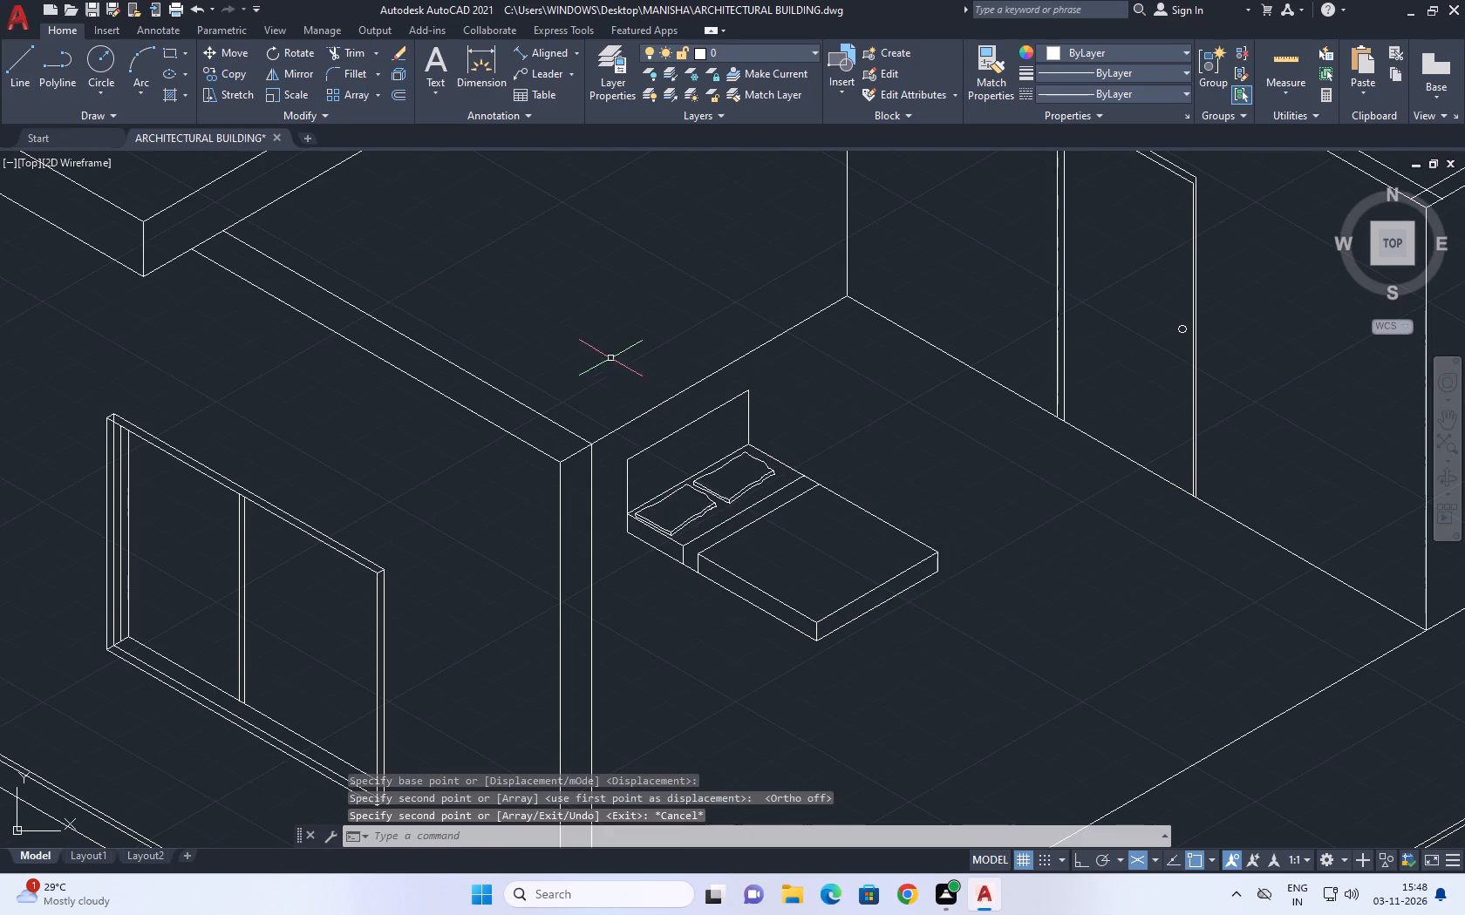
# Scale up the copied bed freehand from its headboard end to suit the upper-floor room.
pyautogui.click(609, 357)
pyautogui.click(951, 671)
pyautogui.moveTo(956, 662); pyautogui.dragTo(973, 573, button='middle')
pyautogui.scroll(1, 952, 661)
pyautogui.write('sc')
pyautogui.press('space')
pyautogui.click(556, 265)
pyautogui.scroll(-1, 681, 352)
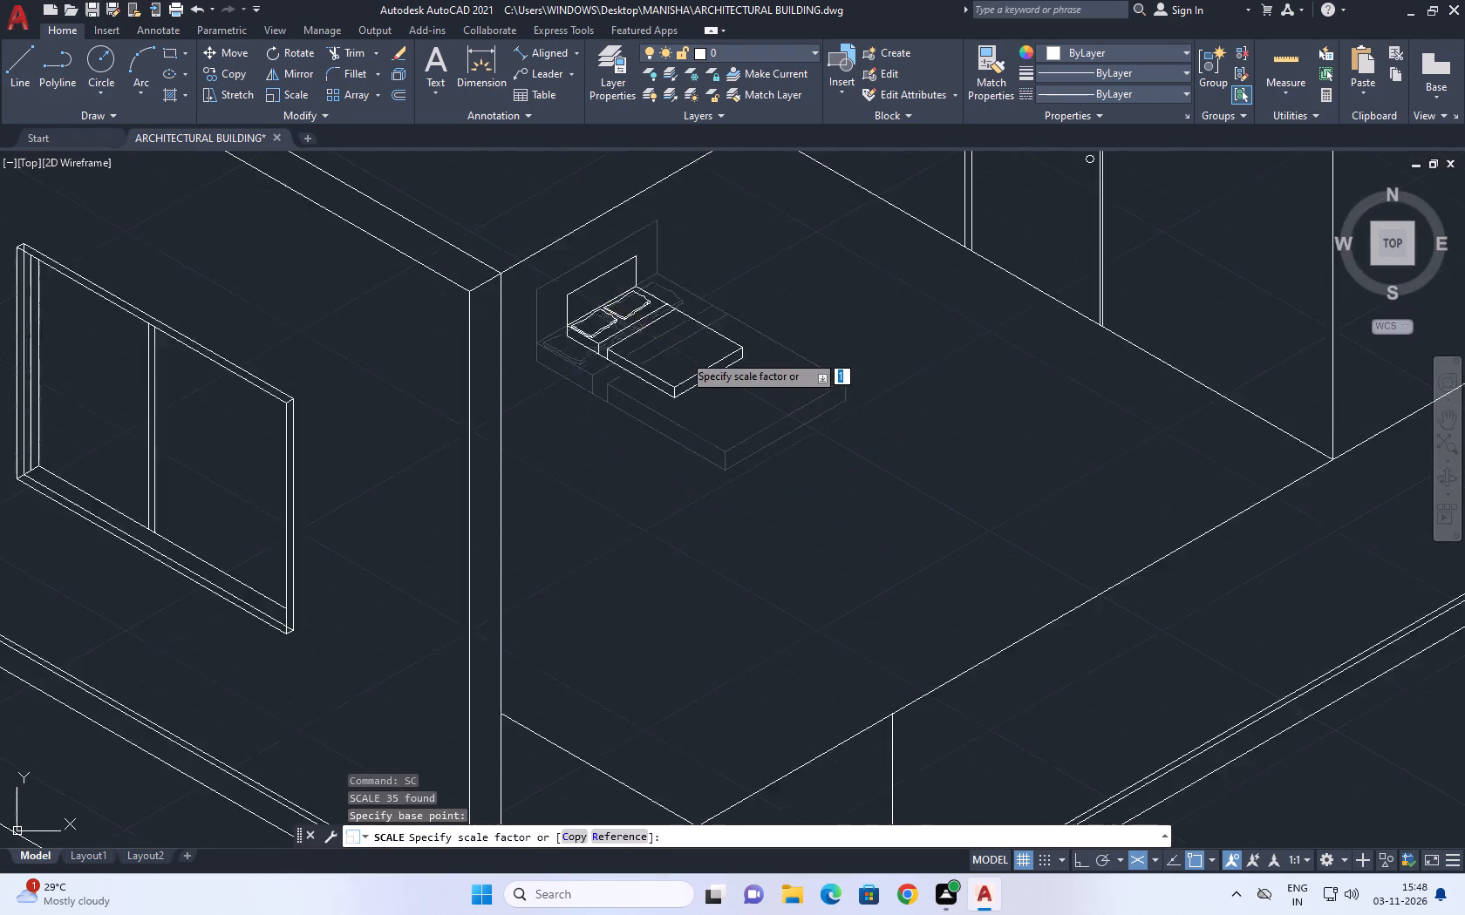
pyautogui.scroll(-2, 684, 355)
pyautogui.click(734, 407)
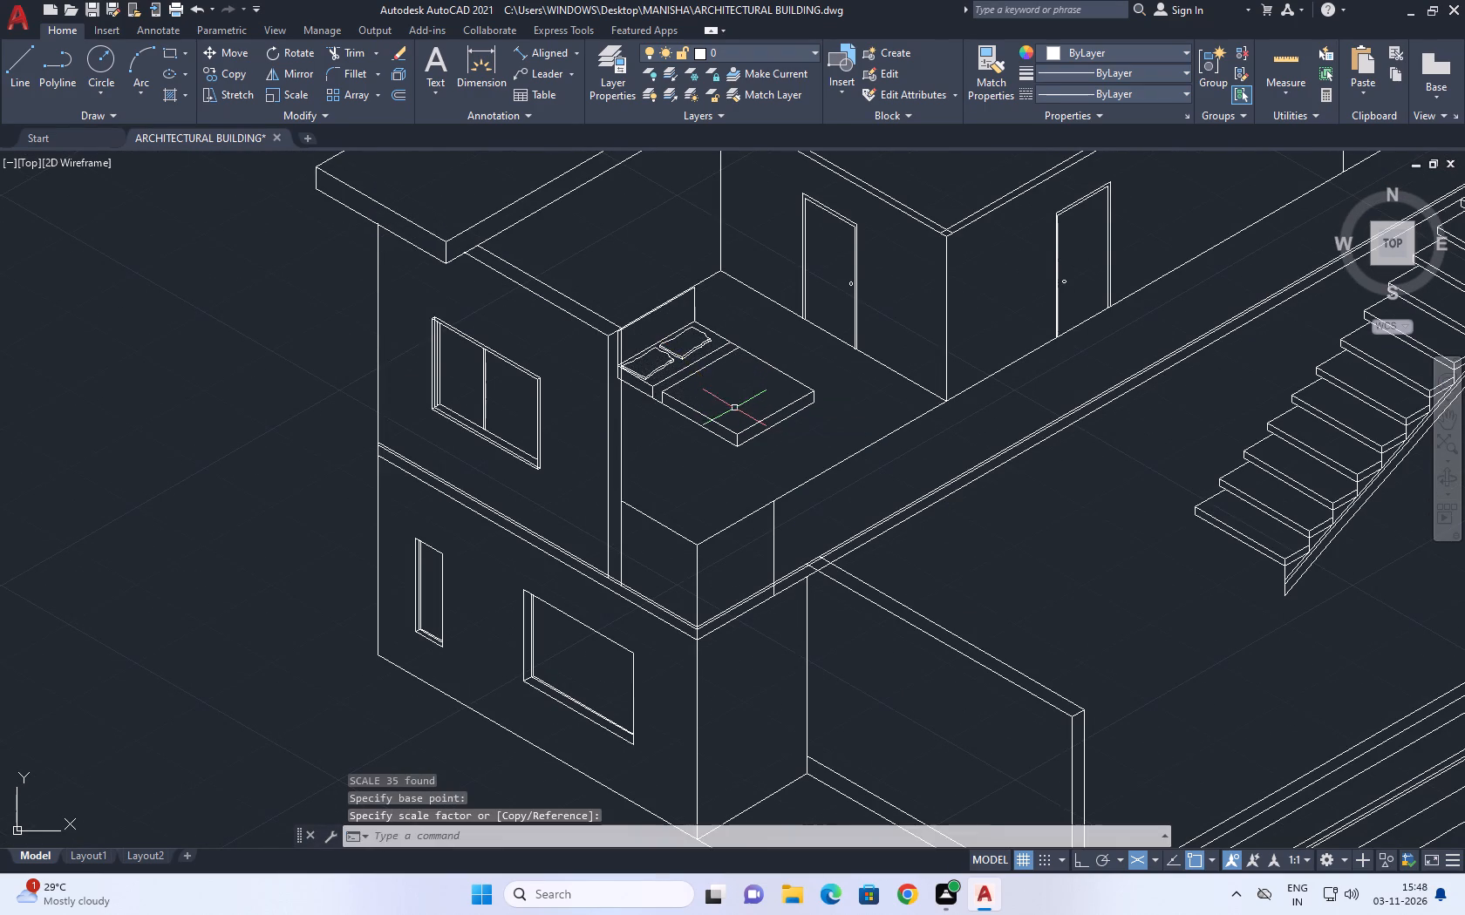
# Trim the enlarged bed's headboard and base lines that extend past the inner edge of the window wall.
pyautogui.scroll(2, 608, 305)
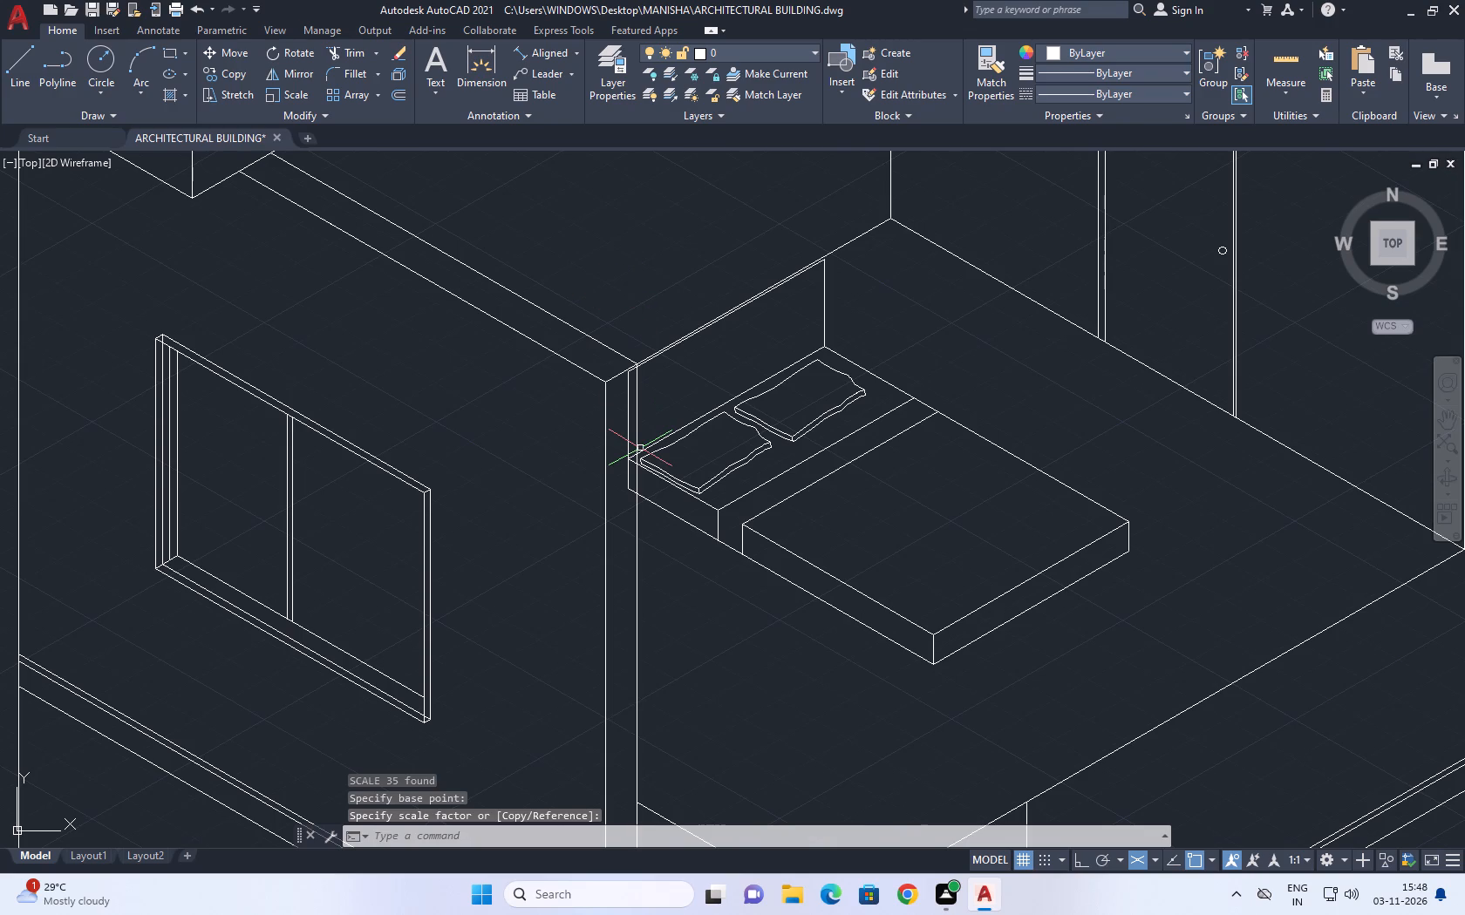
pyautogui.write('tr')
pyautogui.press('space')
pyautogui.click(630, 430)
pyautogui.scroll(1, 628, 470)
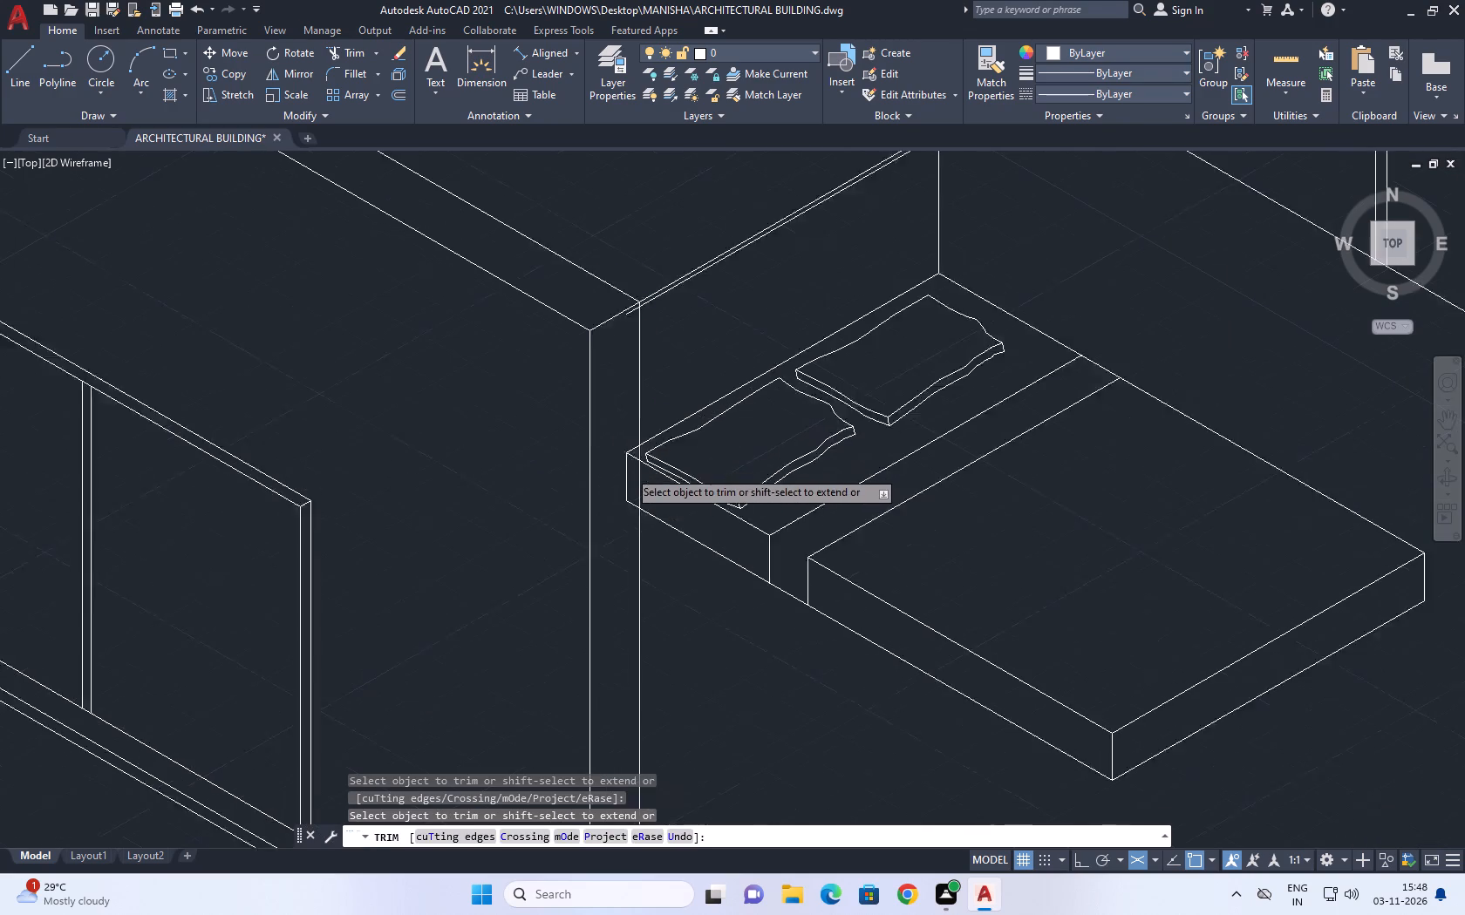
pyautogui.scroll(1, 627, 471)
pyautogui.click(637, 434)
pyautogui.click(637, 512)
pyautogui.click(637, 410)
pyautogui.moveTo(633, 465); pyautogui.dragTo(626, 482)
pyautogui.click(623, 547)
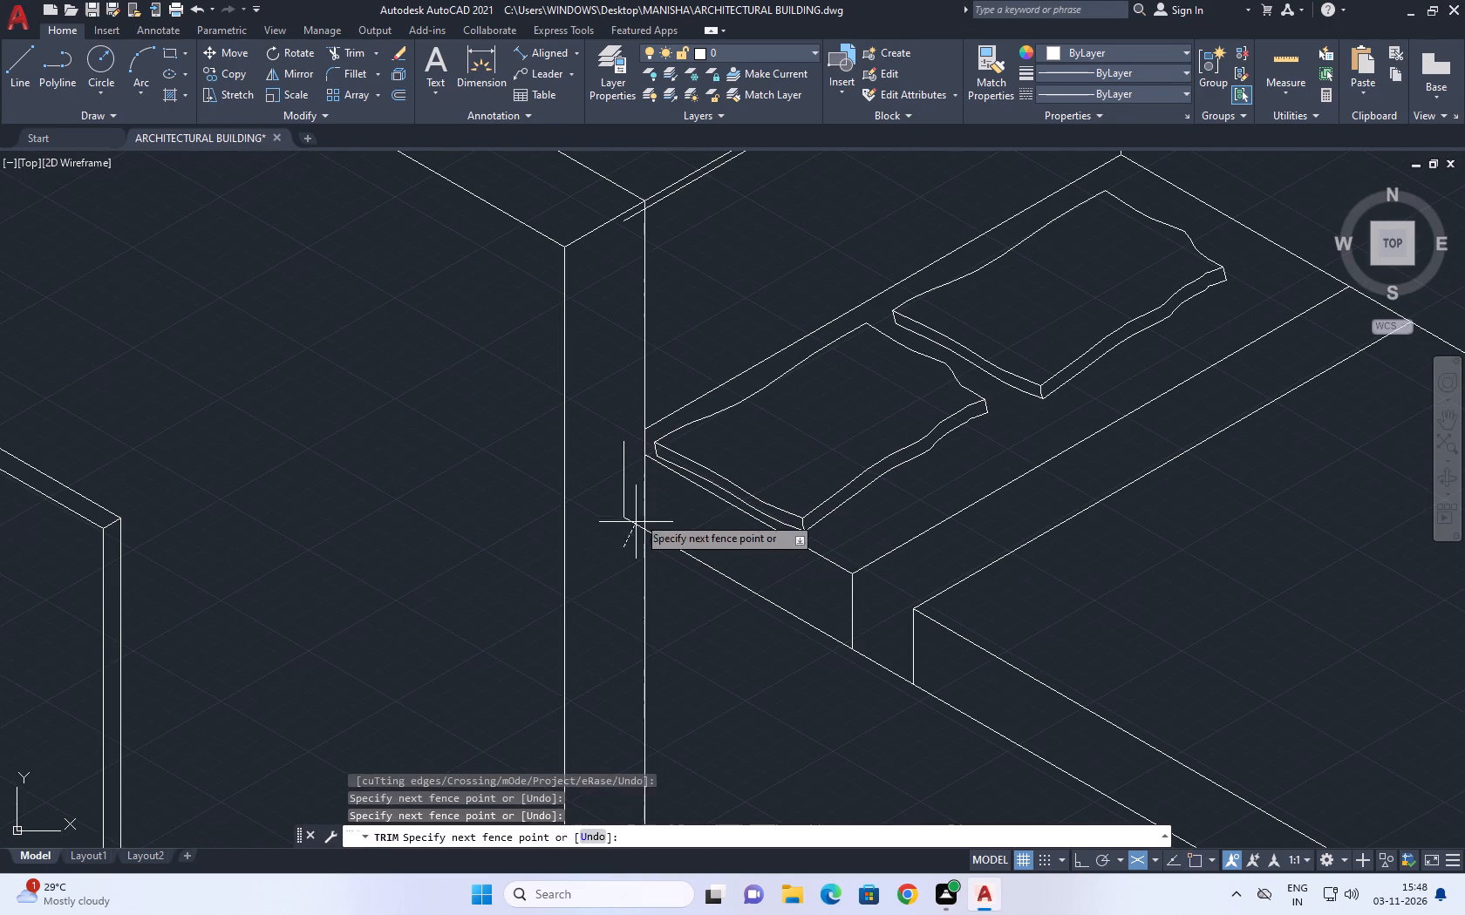
pyautogui.click(637, 495)
pyautogui.click(627, 471)
pyautogui.click(609, 478)
pyautogui.click(630, 217)
pyautogui.scroll(-3, 675, 385)
pyautogui.press('Escape')
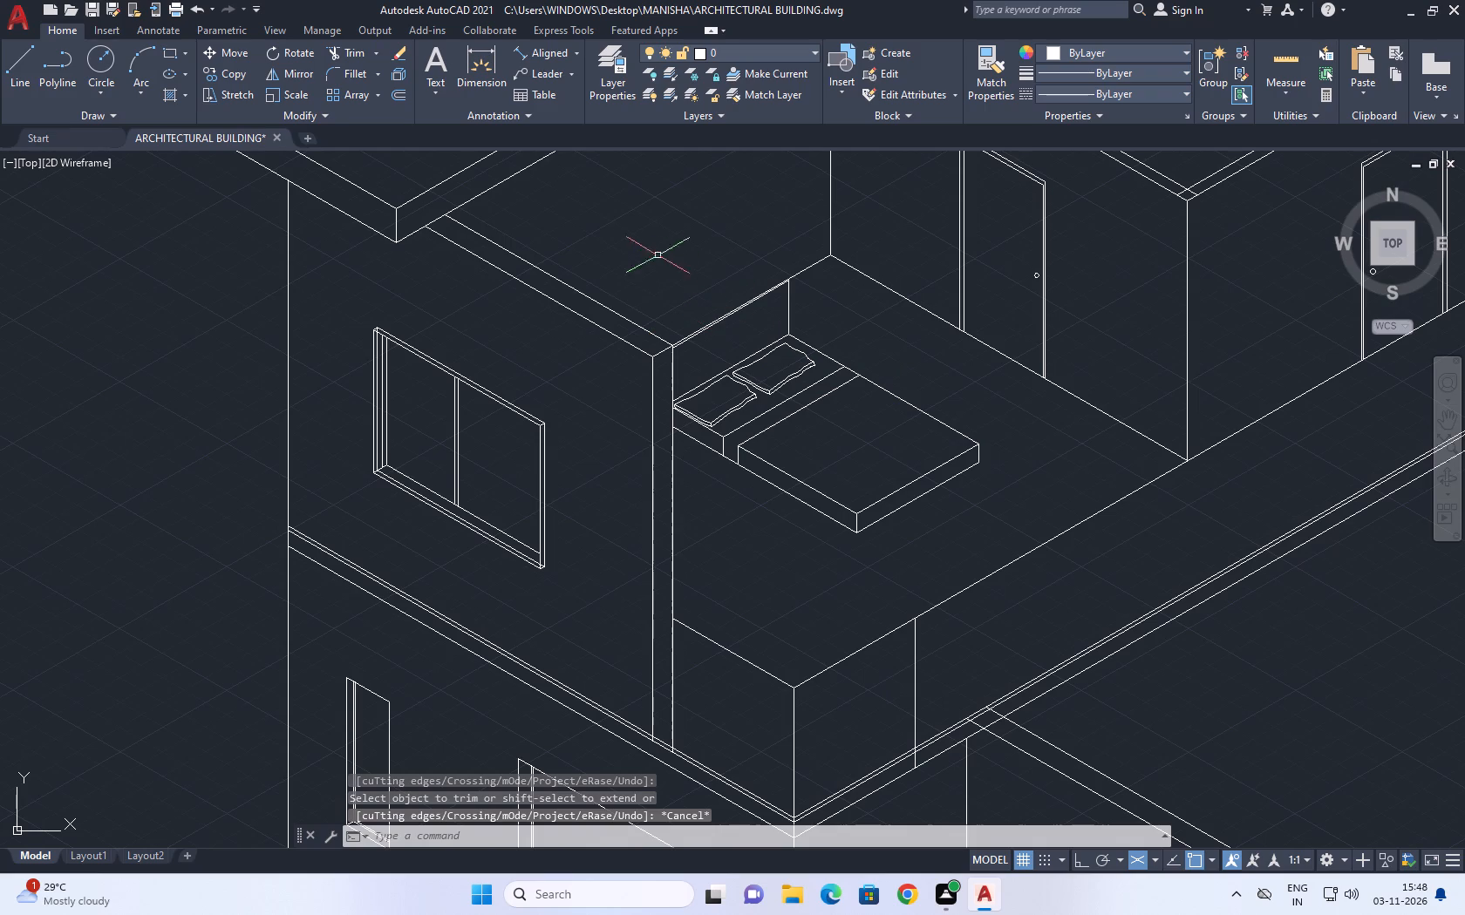
# Move the enlarged bed, leaving out the wall line behind it, toward the room's back corner.
pyautogui.moveTo(664, 253); pyautogui.dragTo(700, 322, button='middle')
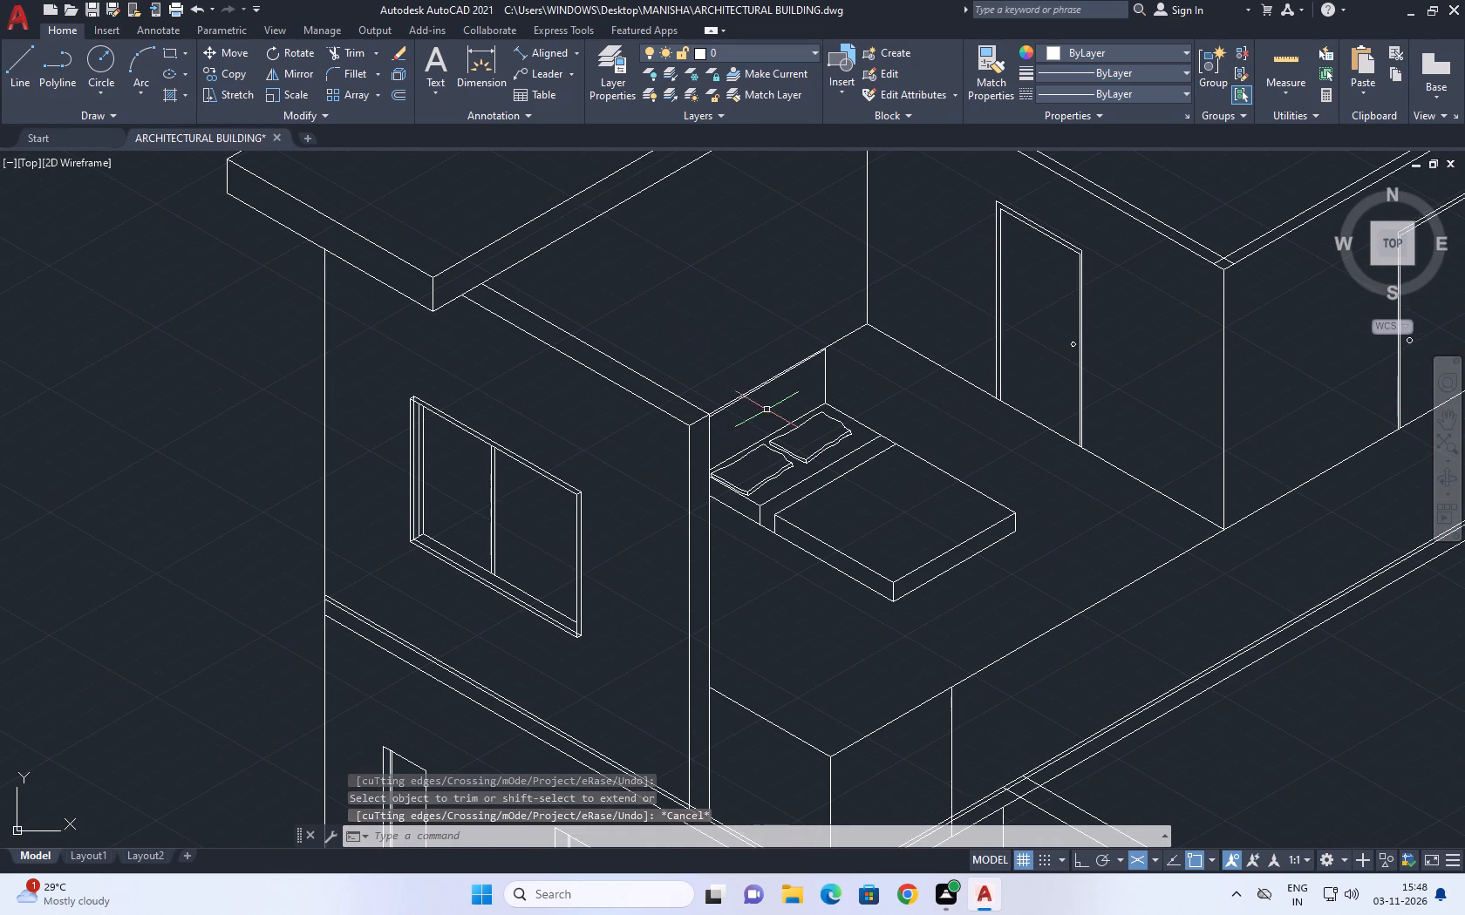
pyautogui.click(688, 301)
pyautogui.click(1037, 628)
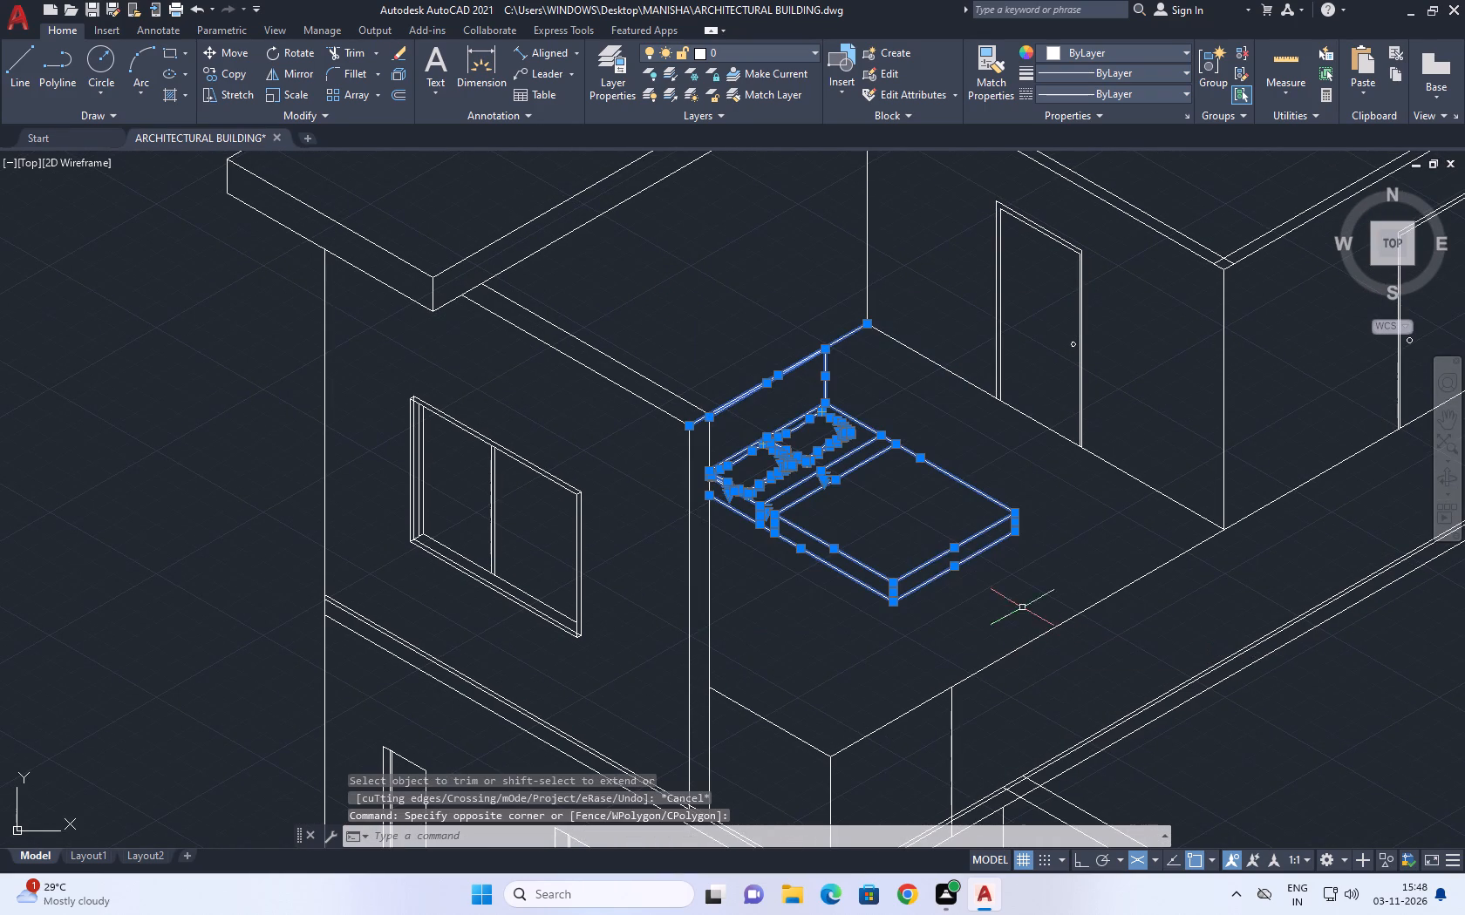
pyautogui.scroll(3, 854, 334)
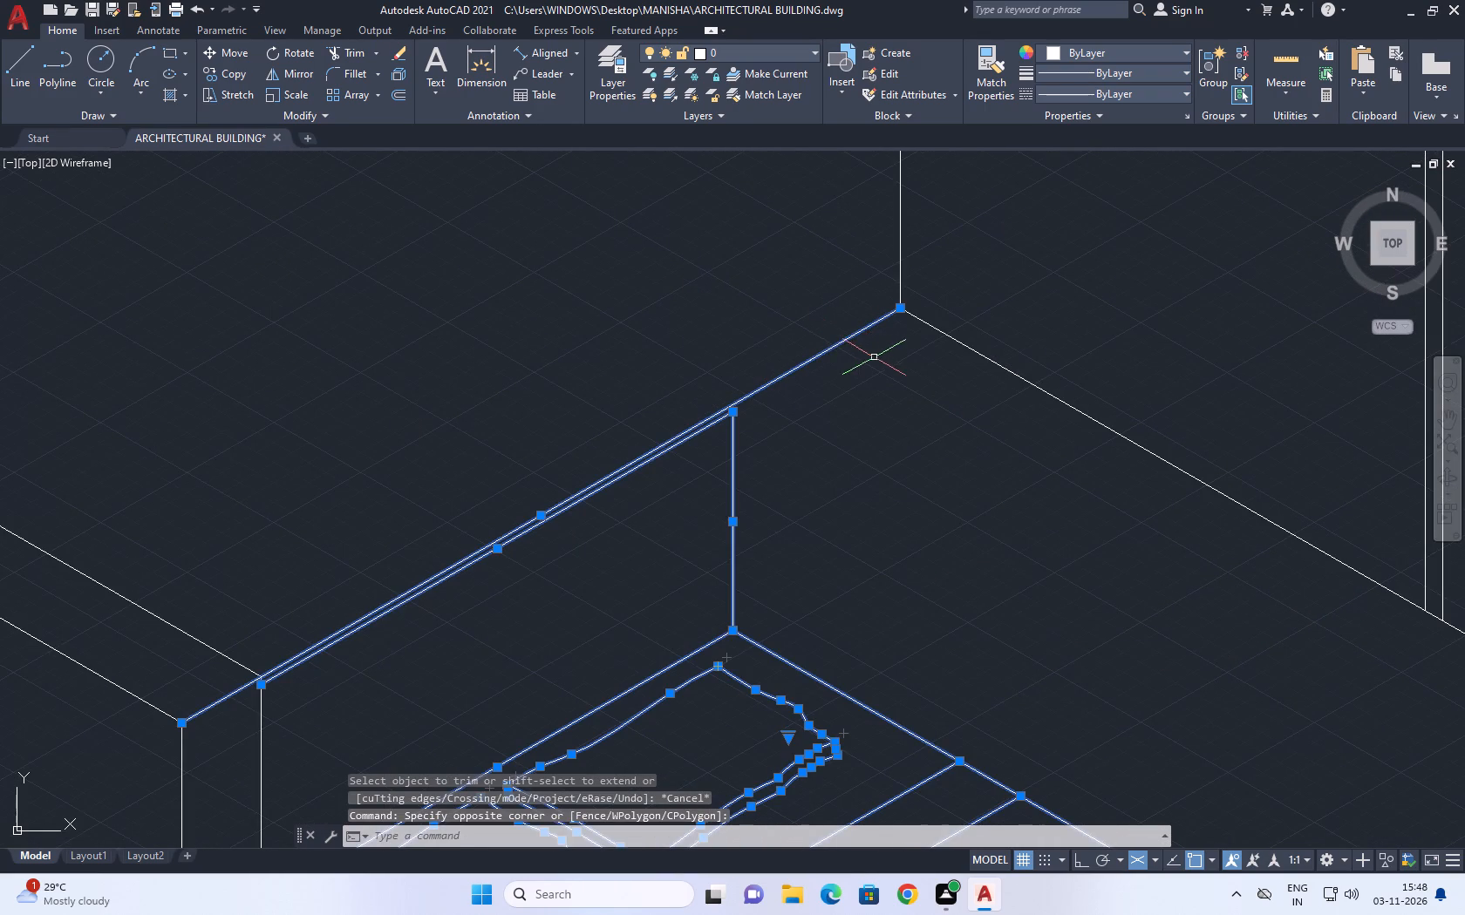
pyautogui.keyDown('shift'); pyautogui.moveTo(897, 393); pyautogui.dragTo(844, 349); pyautogui.keyUp('shift')
pyautogui.keyDown('shift'); pyautogui.moveTo(705, 271); pyautogui.dragTo(687, 263); pyautogui.keyUp('shift')
pyautogui.scroll(-4, 760, 322)
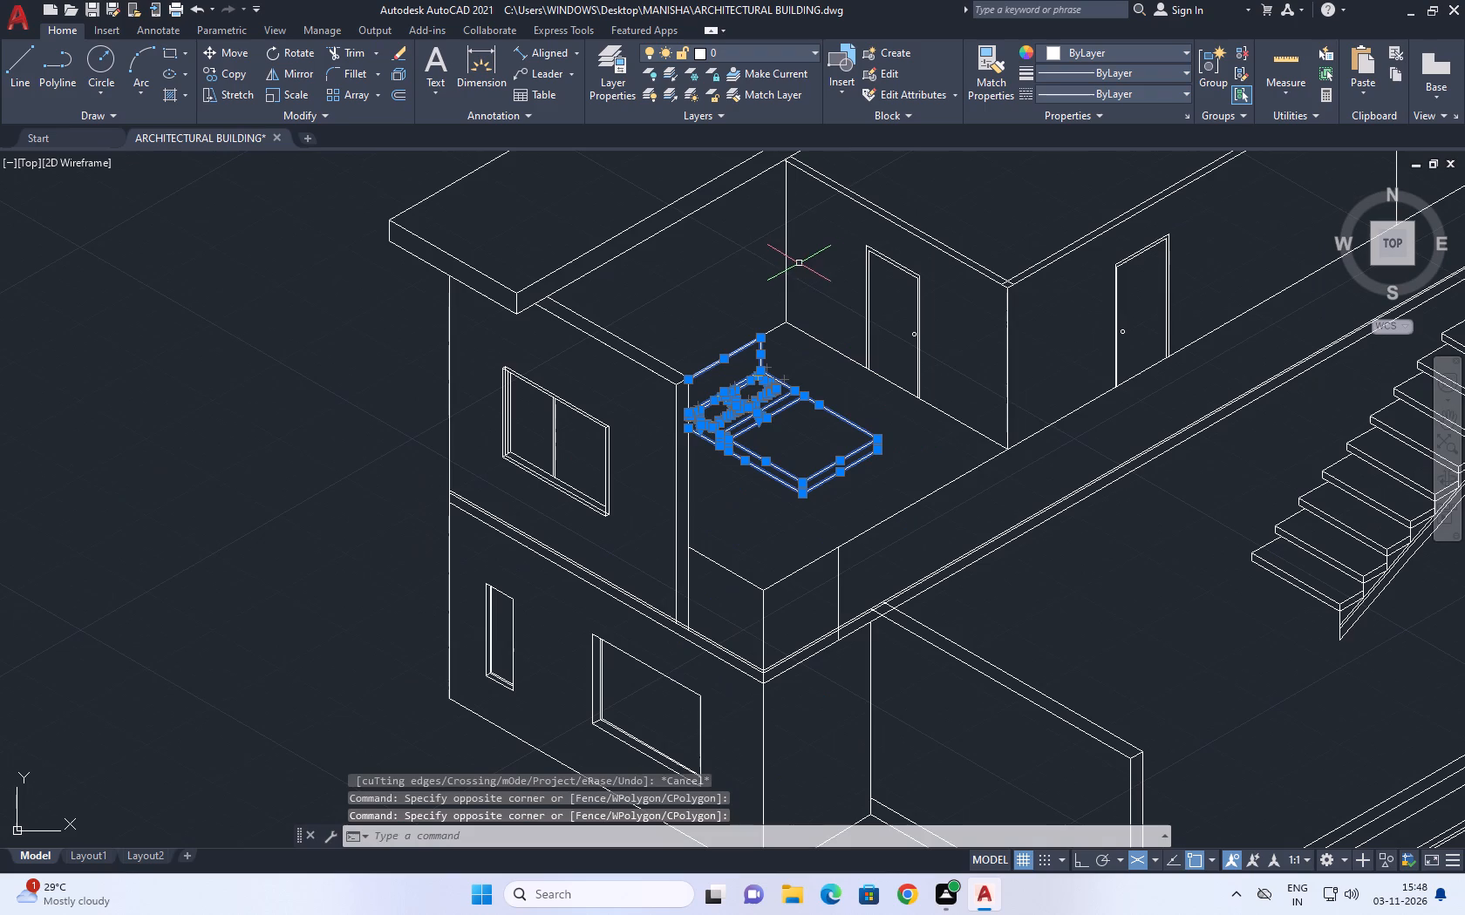
pyautogui.press('m')
pyautogui.press('space')
pyautogui.click(904, 471)
pyautogui.scroll(1, 873, 419)
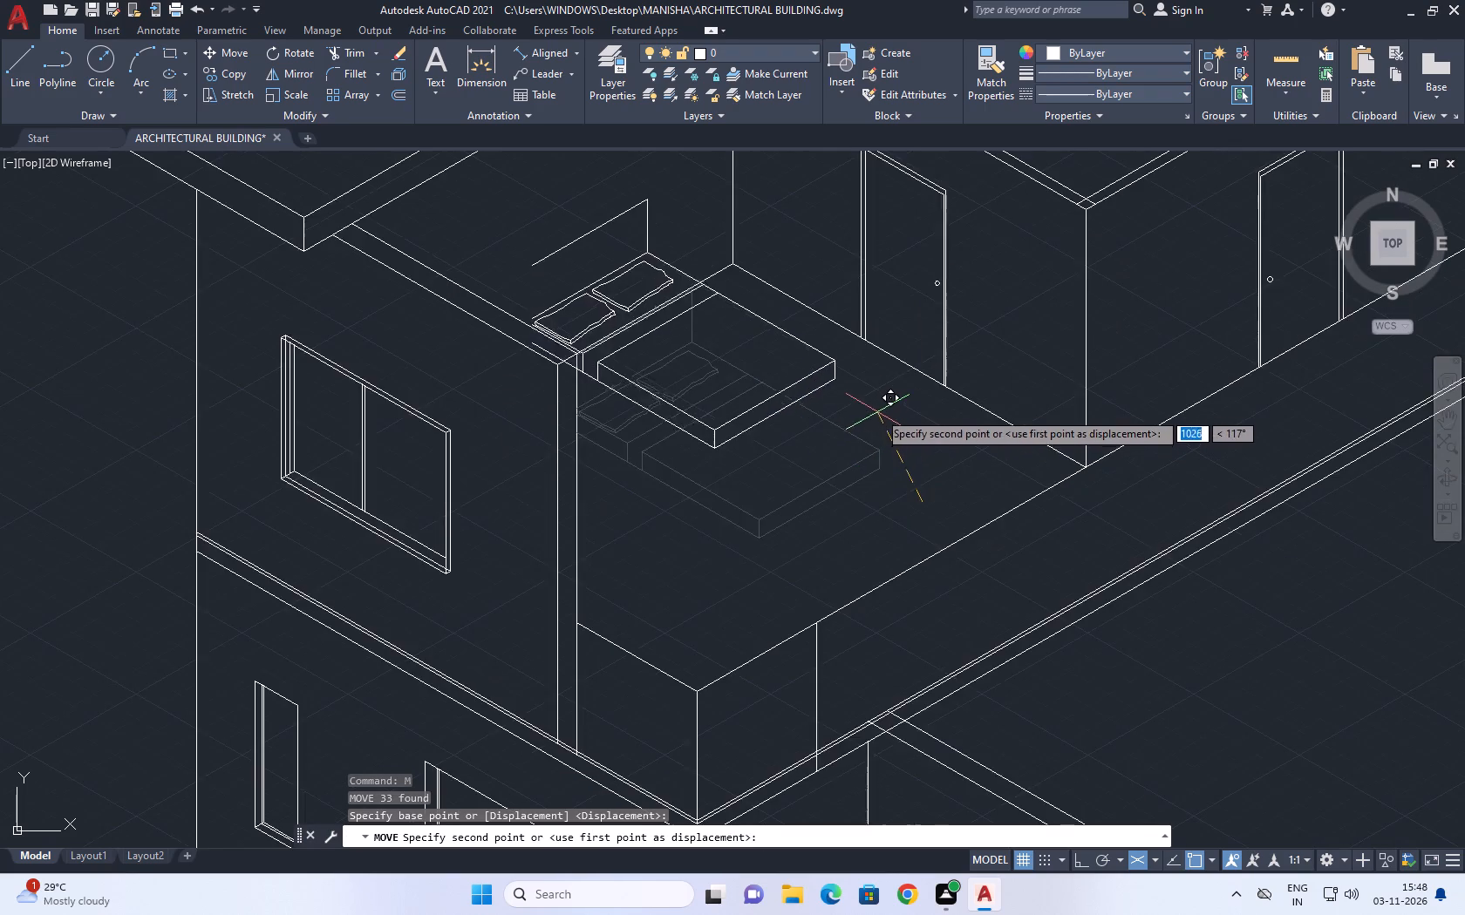
pyautogui.scroll(2, 878, 404)
pyautogui.moveTo(882, 385); pyautogui.dragTo(961, 518, button='middle')
pyautogui.scroll(-2, 981, 519)
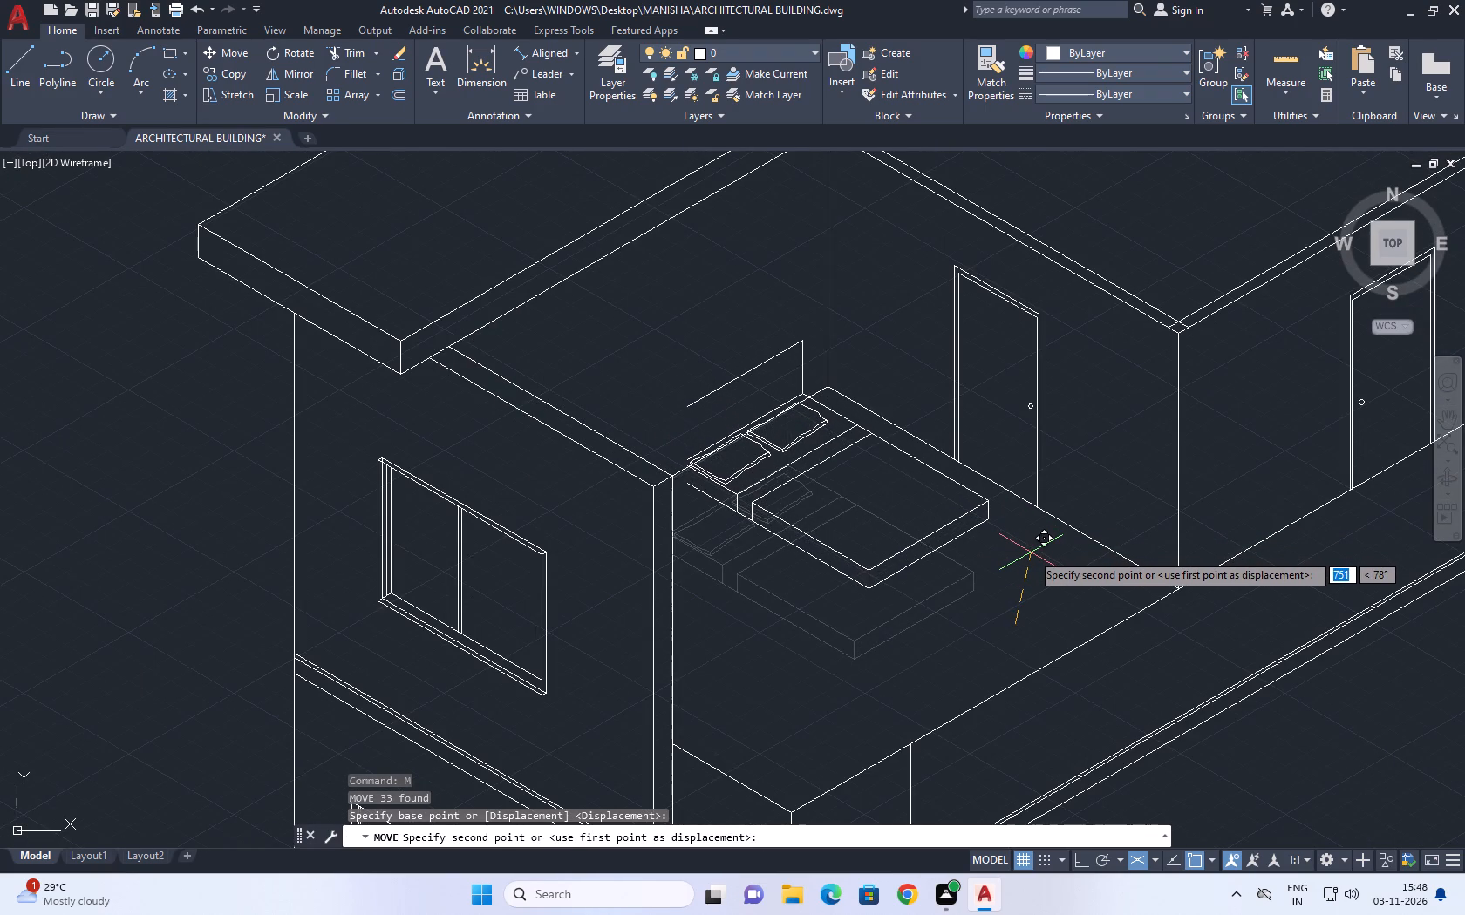
pyautogui.click(1031, 552)
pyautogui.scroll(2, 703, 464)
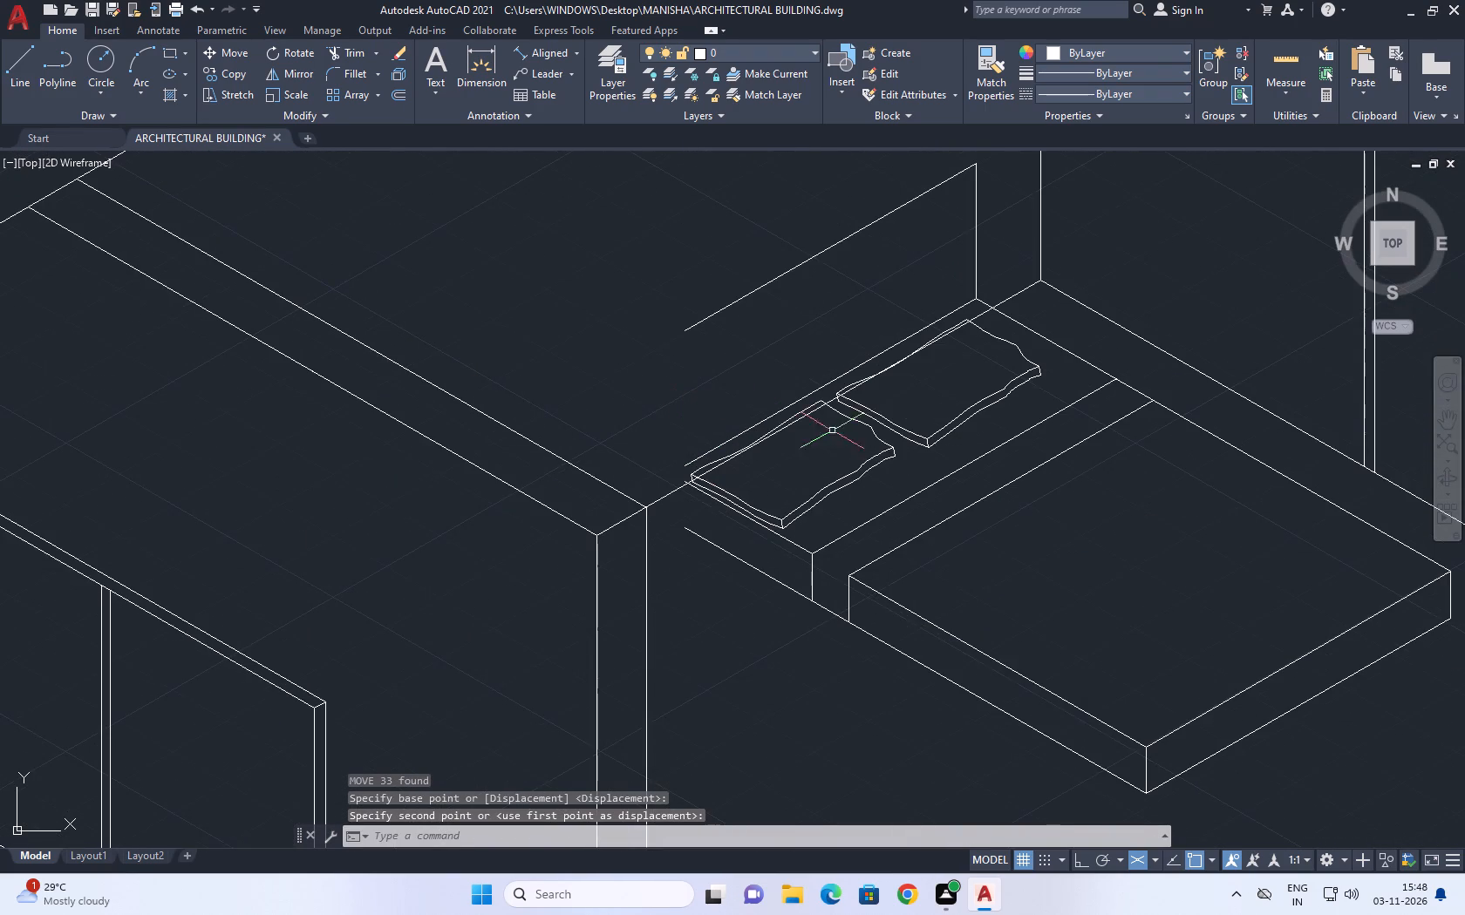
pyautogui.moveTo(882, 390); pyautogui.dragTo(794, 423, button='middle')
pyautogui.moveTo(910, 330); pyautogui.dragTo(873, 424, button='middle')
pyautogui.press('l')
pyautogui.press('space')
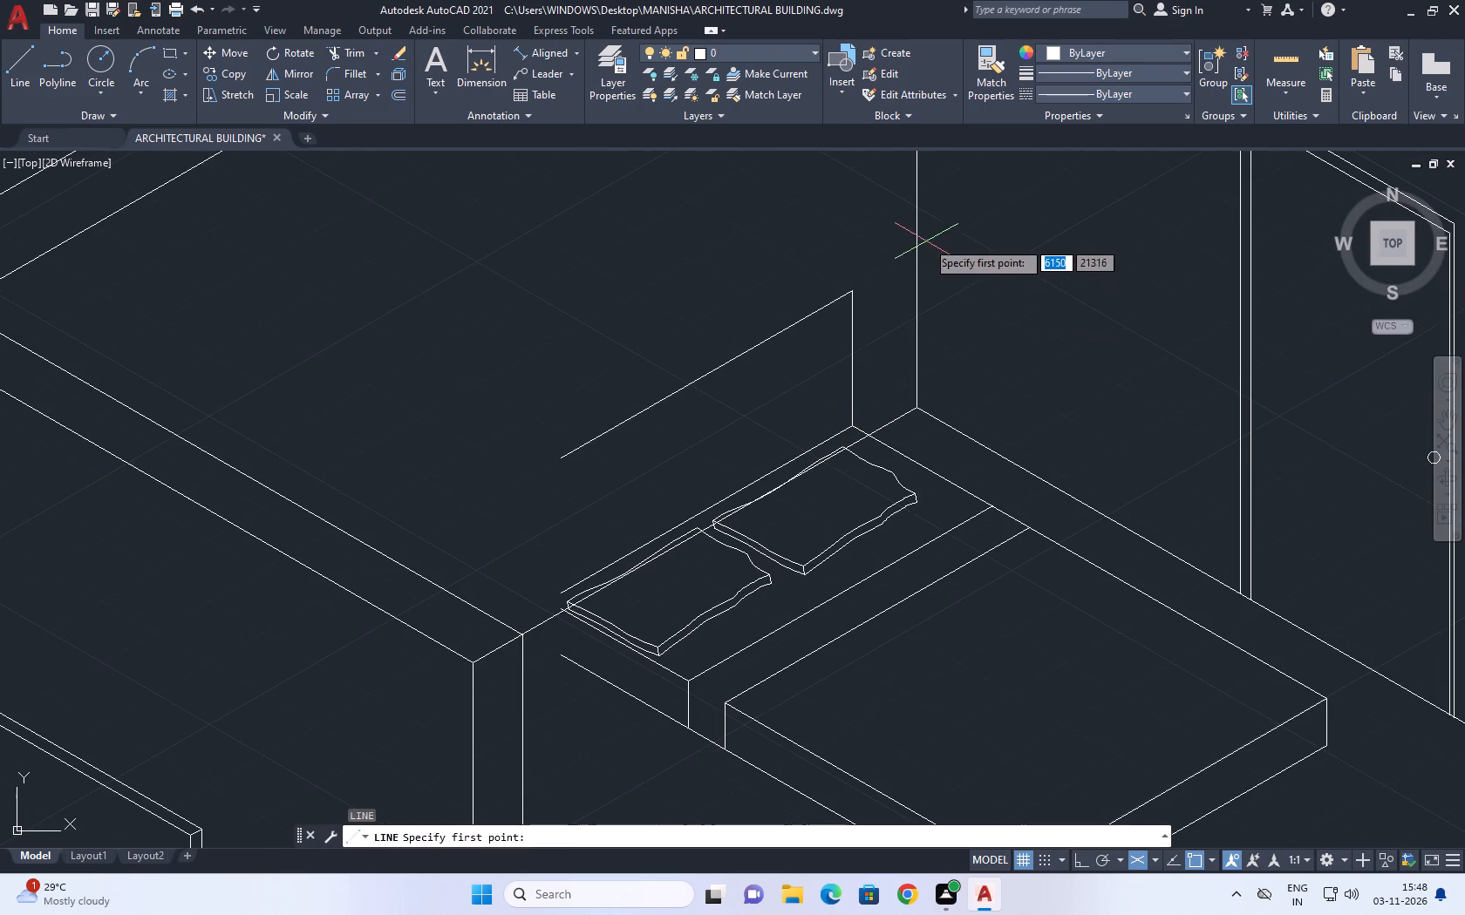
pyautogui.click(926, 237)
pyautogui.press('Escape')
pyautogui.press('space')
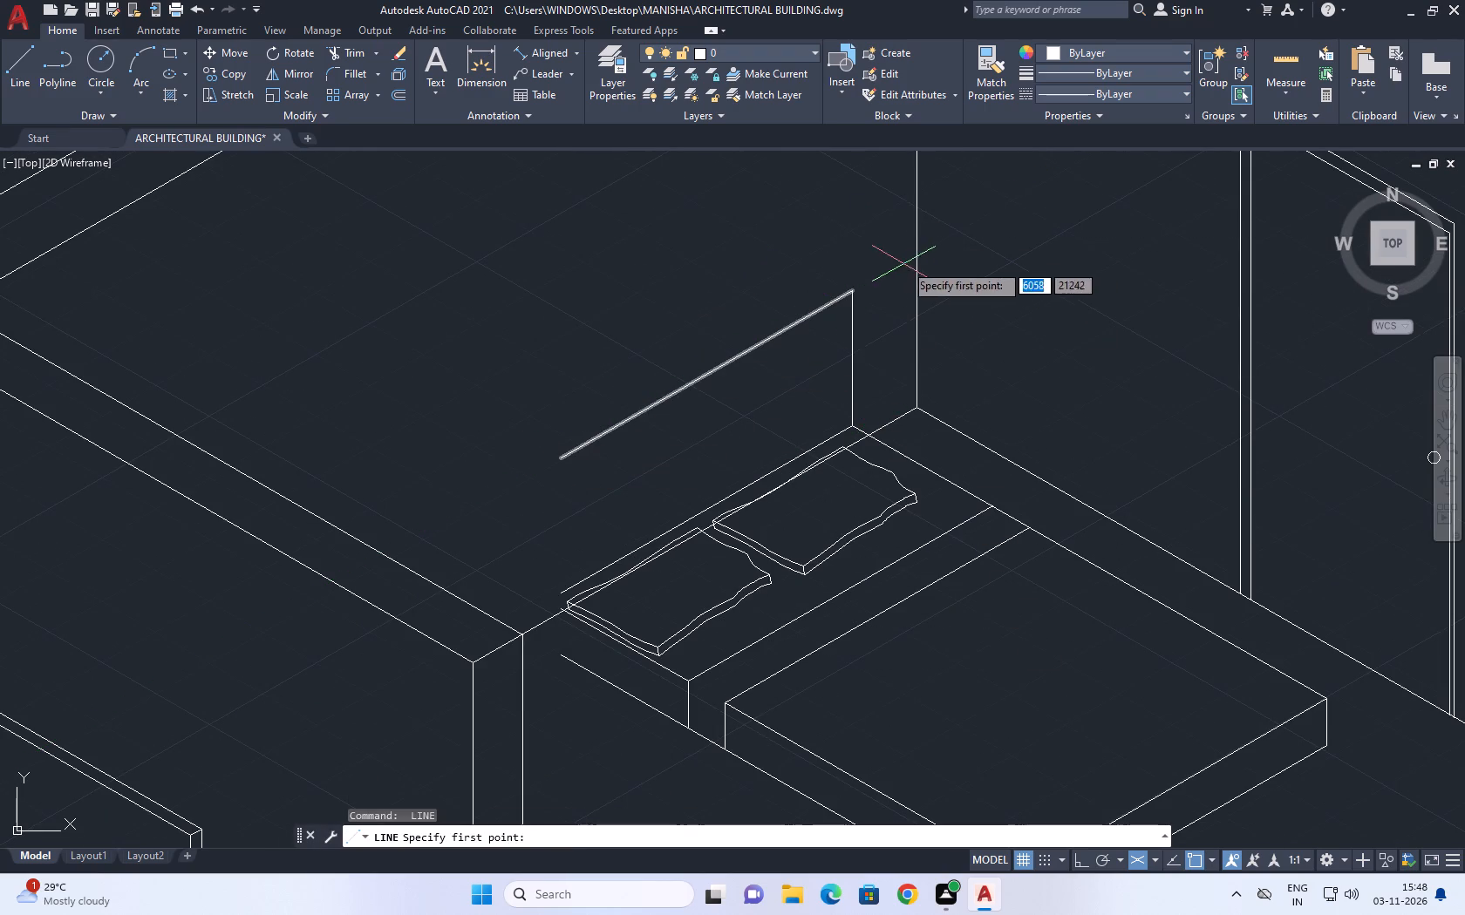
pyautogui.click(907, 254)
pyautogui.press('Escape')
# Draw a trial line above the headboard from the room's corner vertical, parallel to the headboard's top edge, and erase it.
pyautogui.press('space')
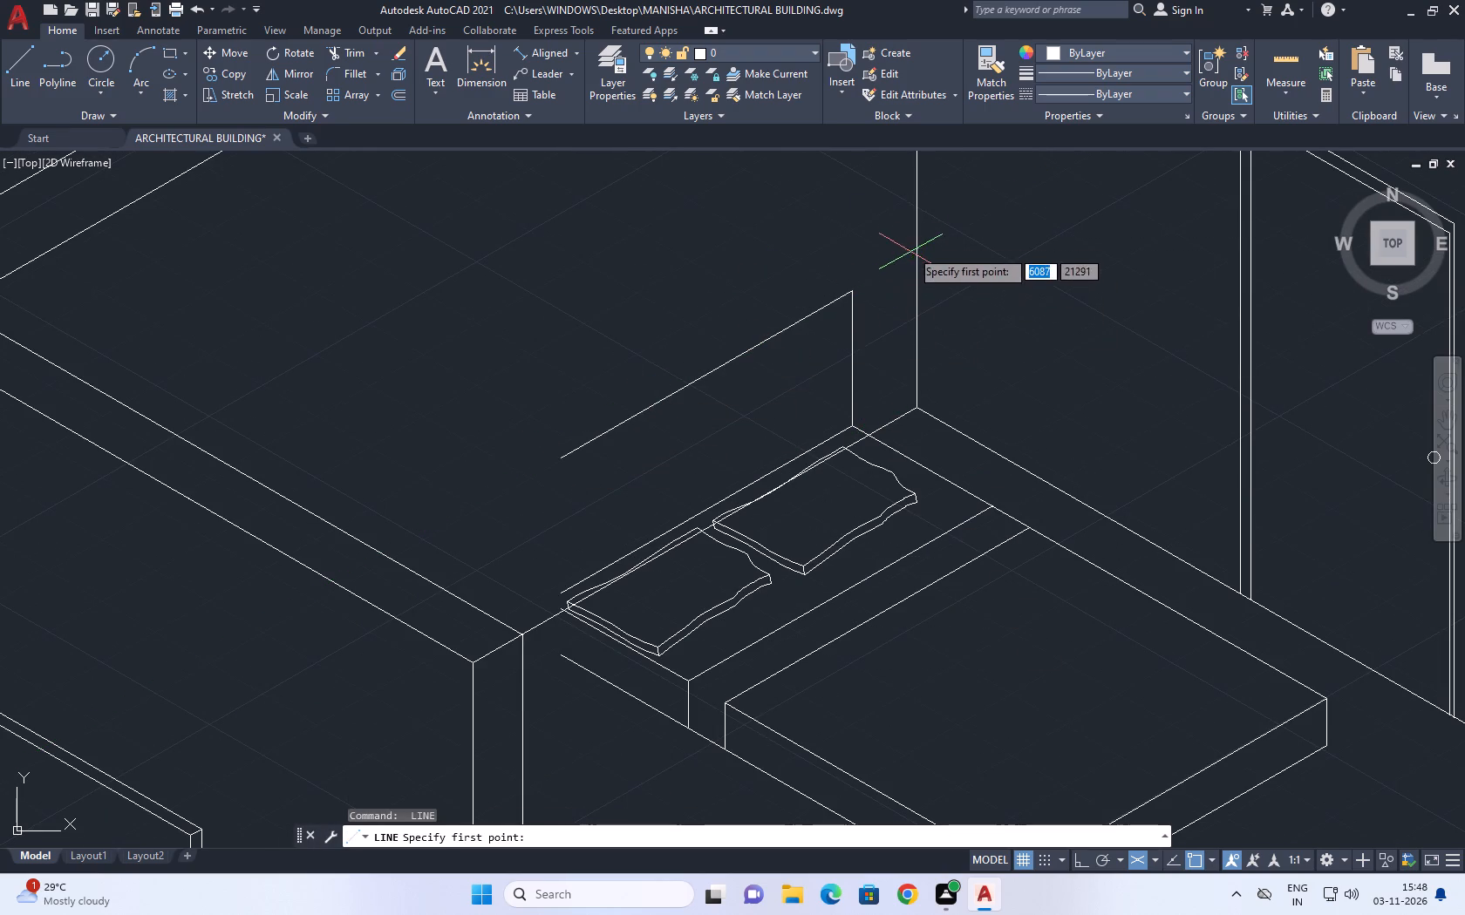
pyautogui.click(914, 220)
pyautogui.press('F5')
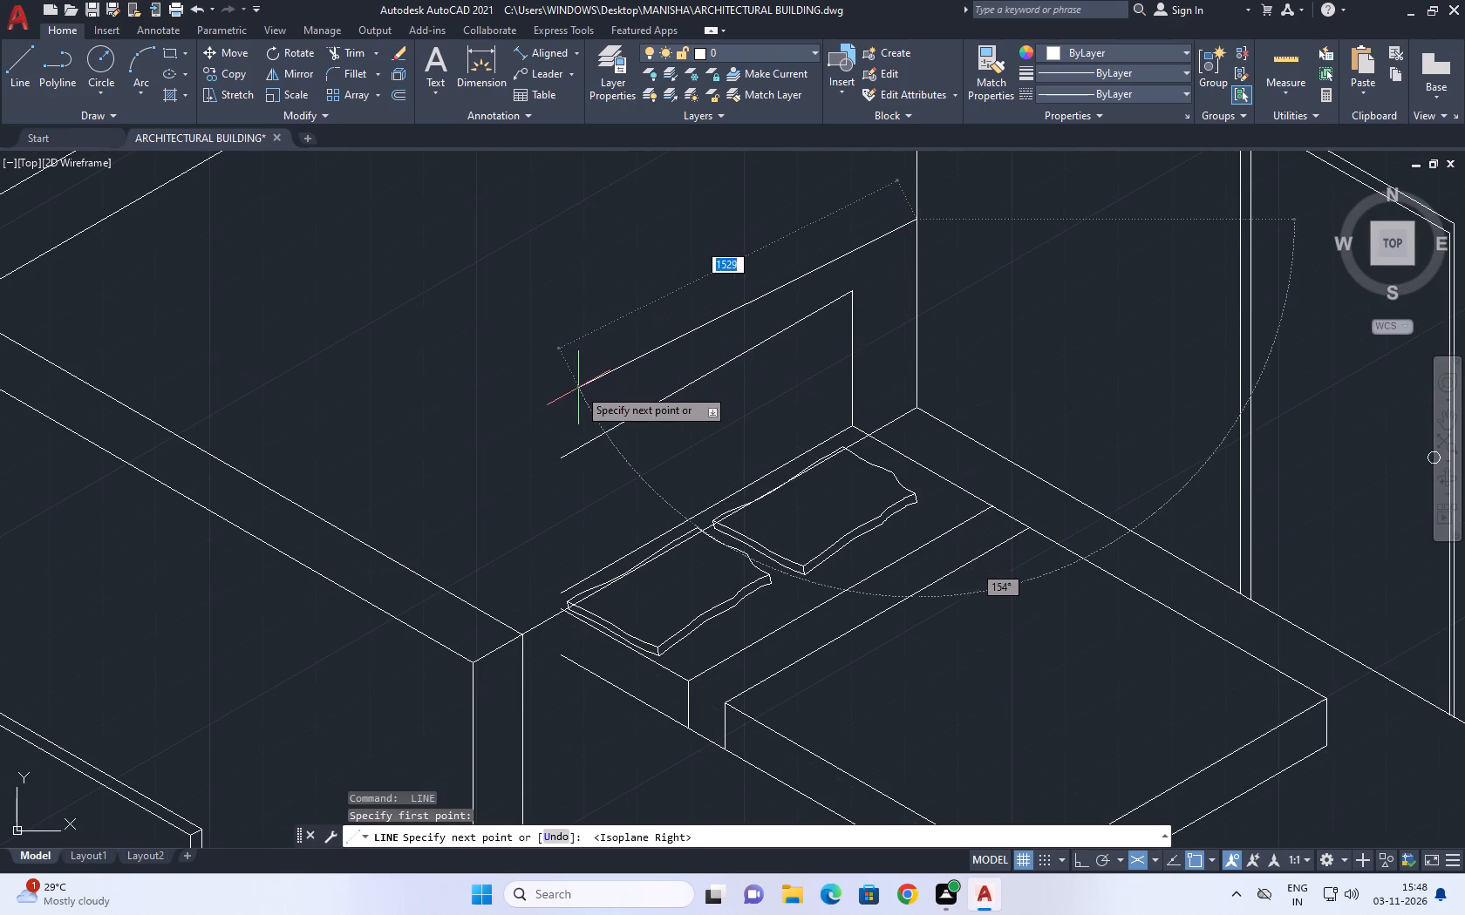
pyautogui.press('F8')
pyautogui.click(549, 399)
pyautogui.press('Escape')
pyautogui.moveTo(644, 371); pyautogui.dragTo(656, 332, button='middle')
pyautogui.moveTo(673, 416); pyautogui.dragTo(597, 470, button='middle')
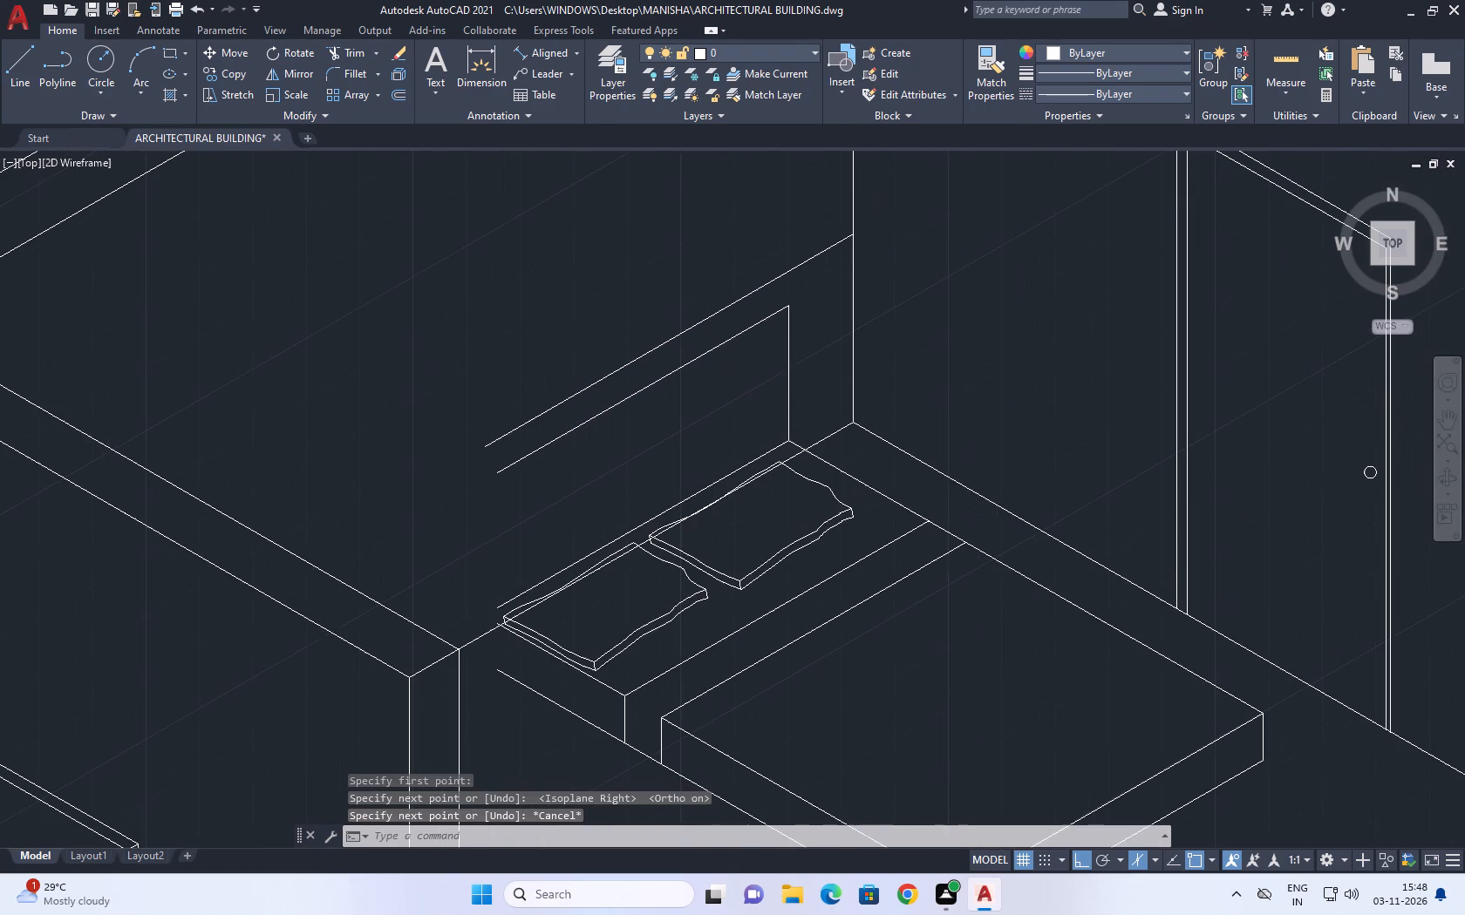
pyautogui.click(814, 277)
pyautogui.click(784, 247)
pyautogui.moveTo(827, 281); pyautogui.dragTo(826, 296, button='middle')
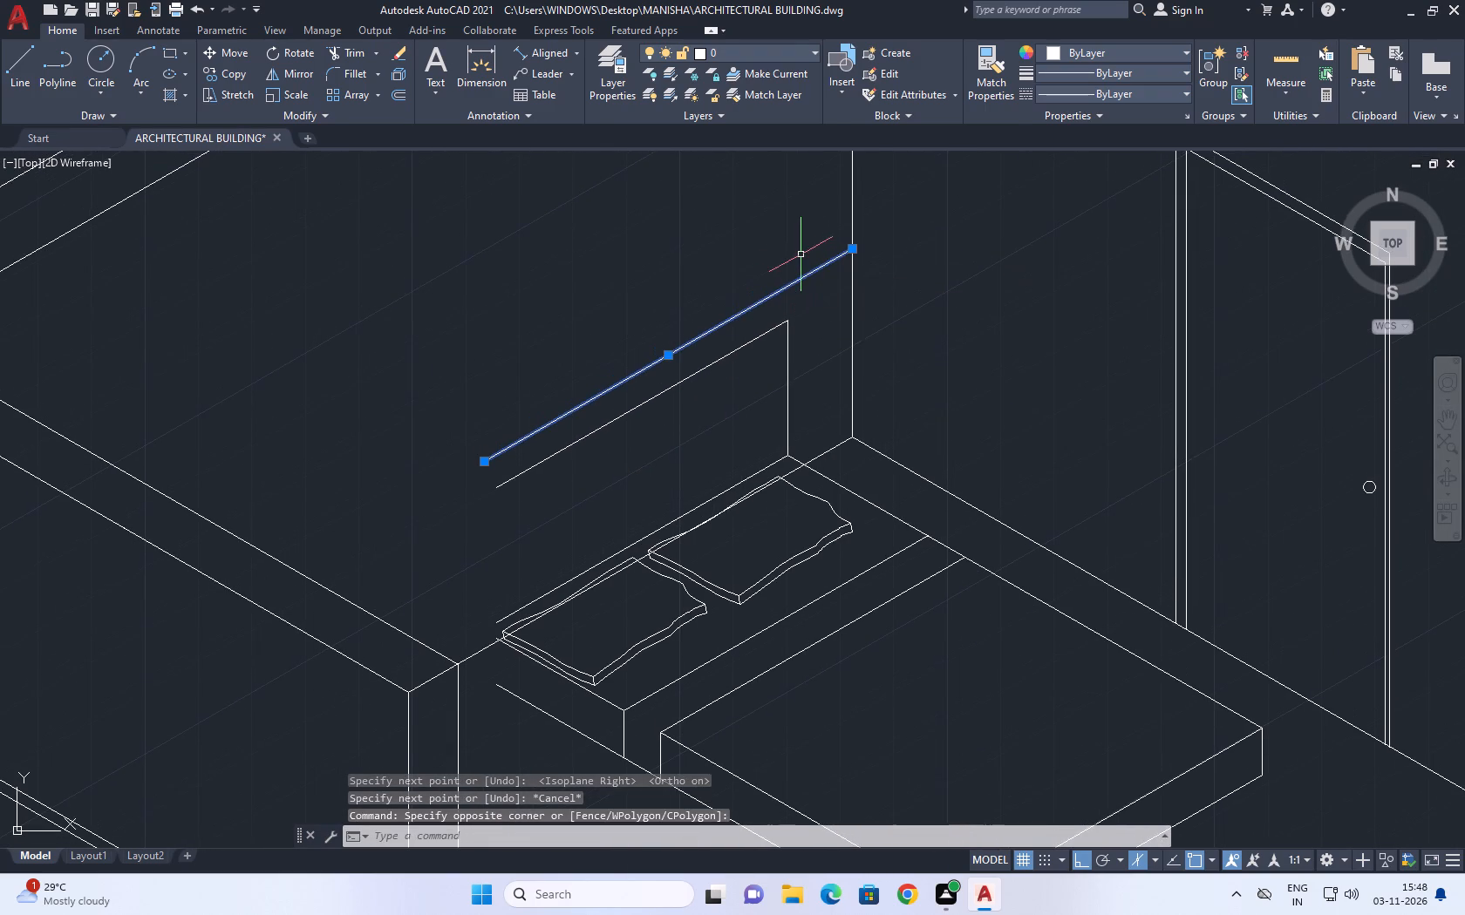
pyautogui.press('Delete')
# Draw a vertical line closing the bed's open trimmed end, from the headboard's lower line down to the bed's base line.
pyautogui.scroll(-4, 787, 280)
pyautogui.moveTo(901, 377); pyautogui.dragTo(862, 353, button='middle')
pyautogui.scroll(3, 672, 287)
pyautogui.middleClick(772, 441)
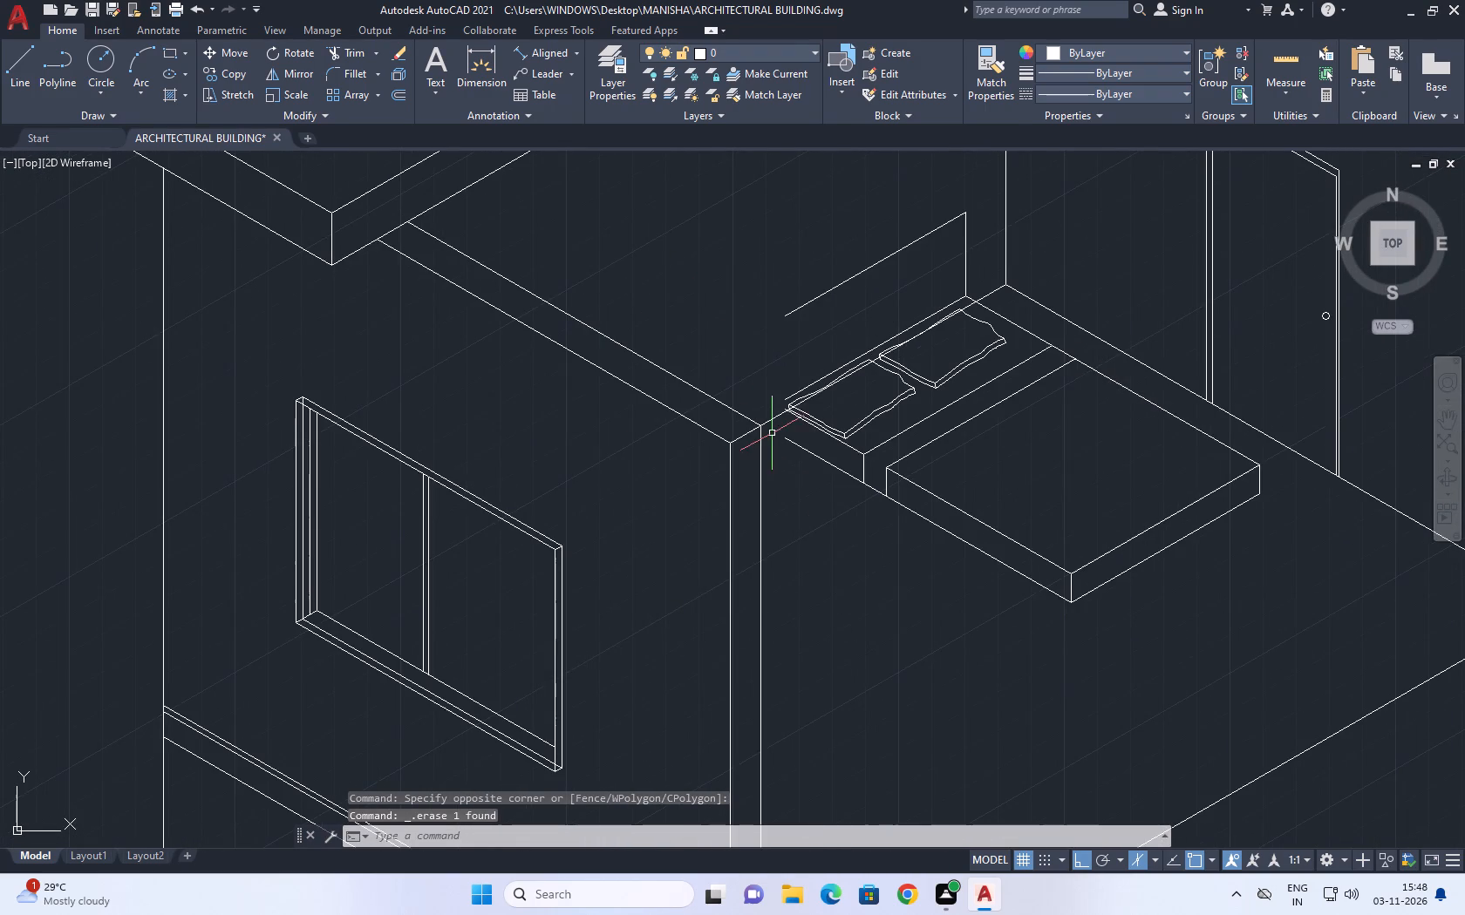
pyautogui.scroll(1, 772, 442)
pyautogui.moveTo(807, 405); pyautogui.dragTo(811, 464, button='middle')
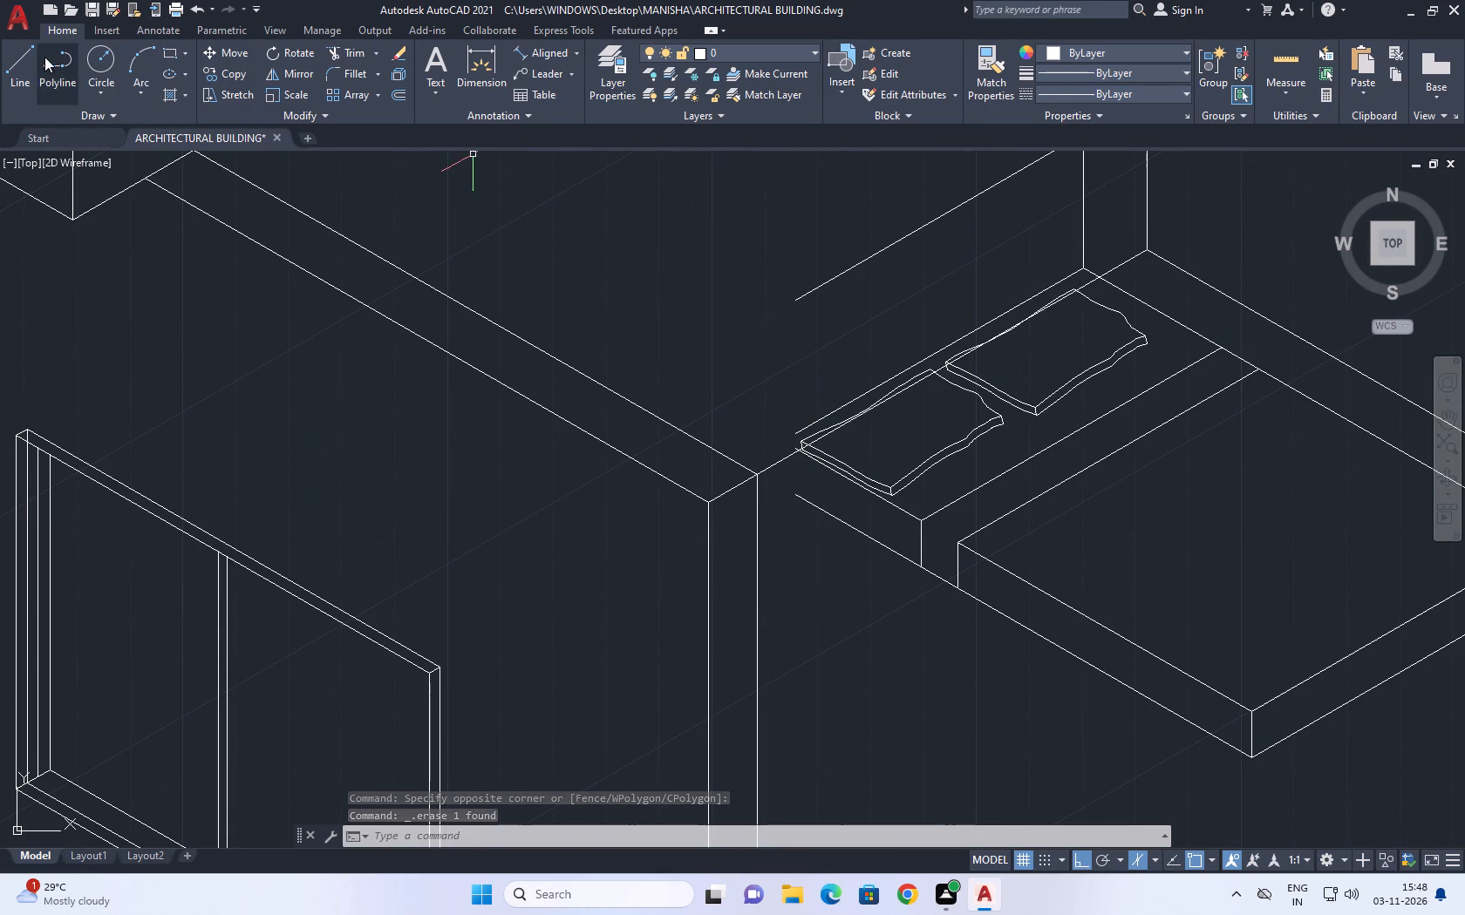
pyautogui.click(21, 61)
pyautogui.scroll(2, 801, 451)
pyautogui.click(786, 402)
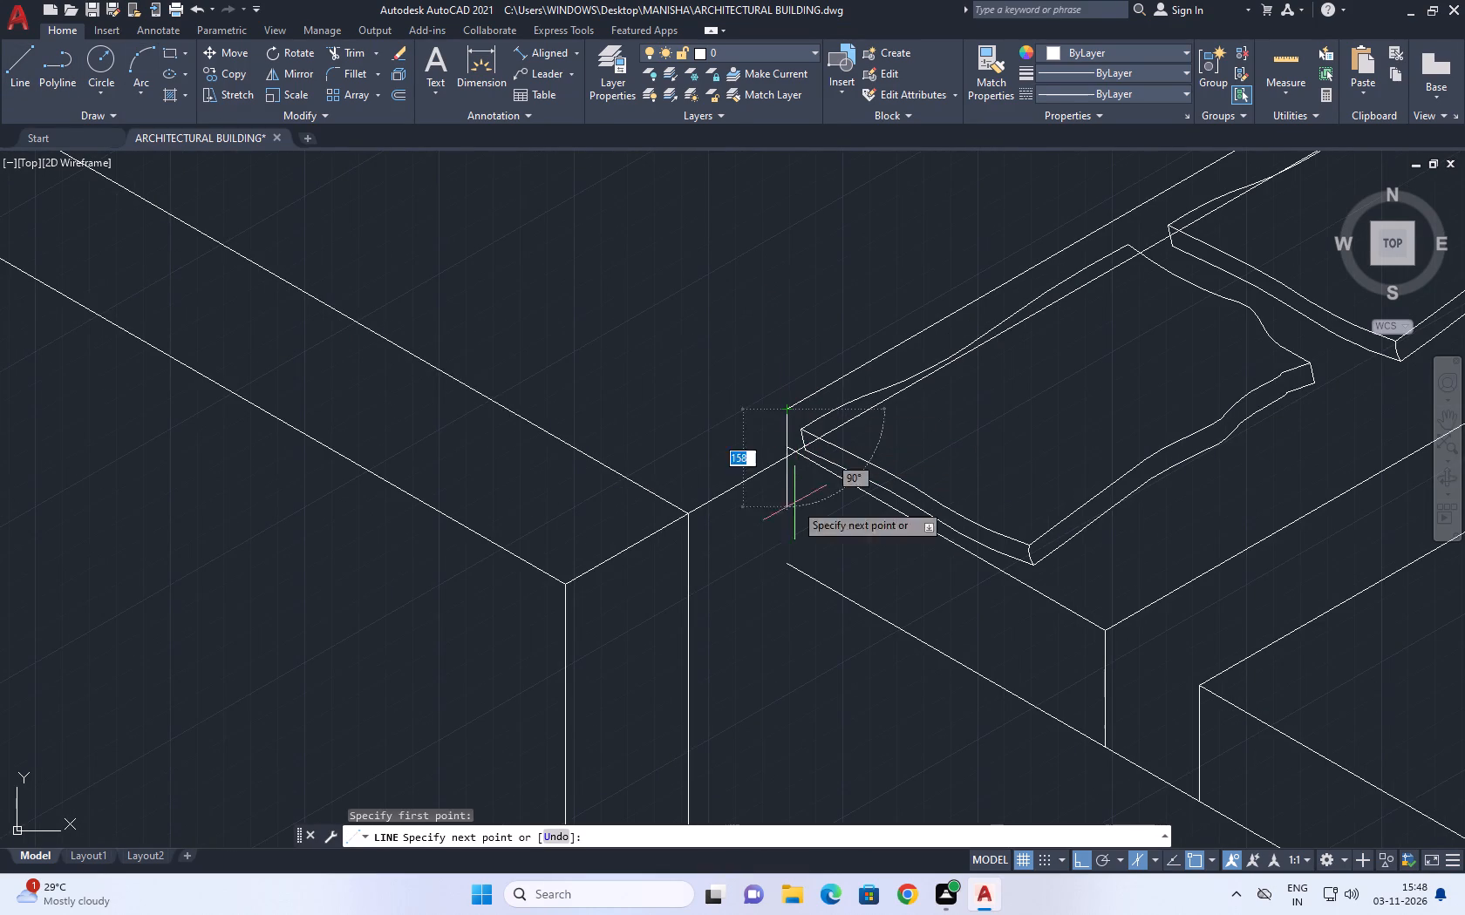
pyautogui.click(791, 563)
pyautogui.rightClick(807, 551)
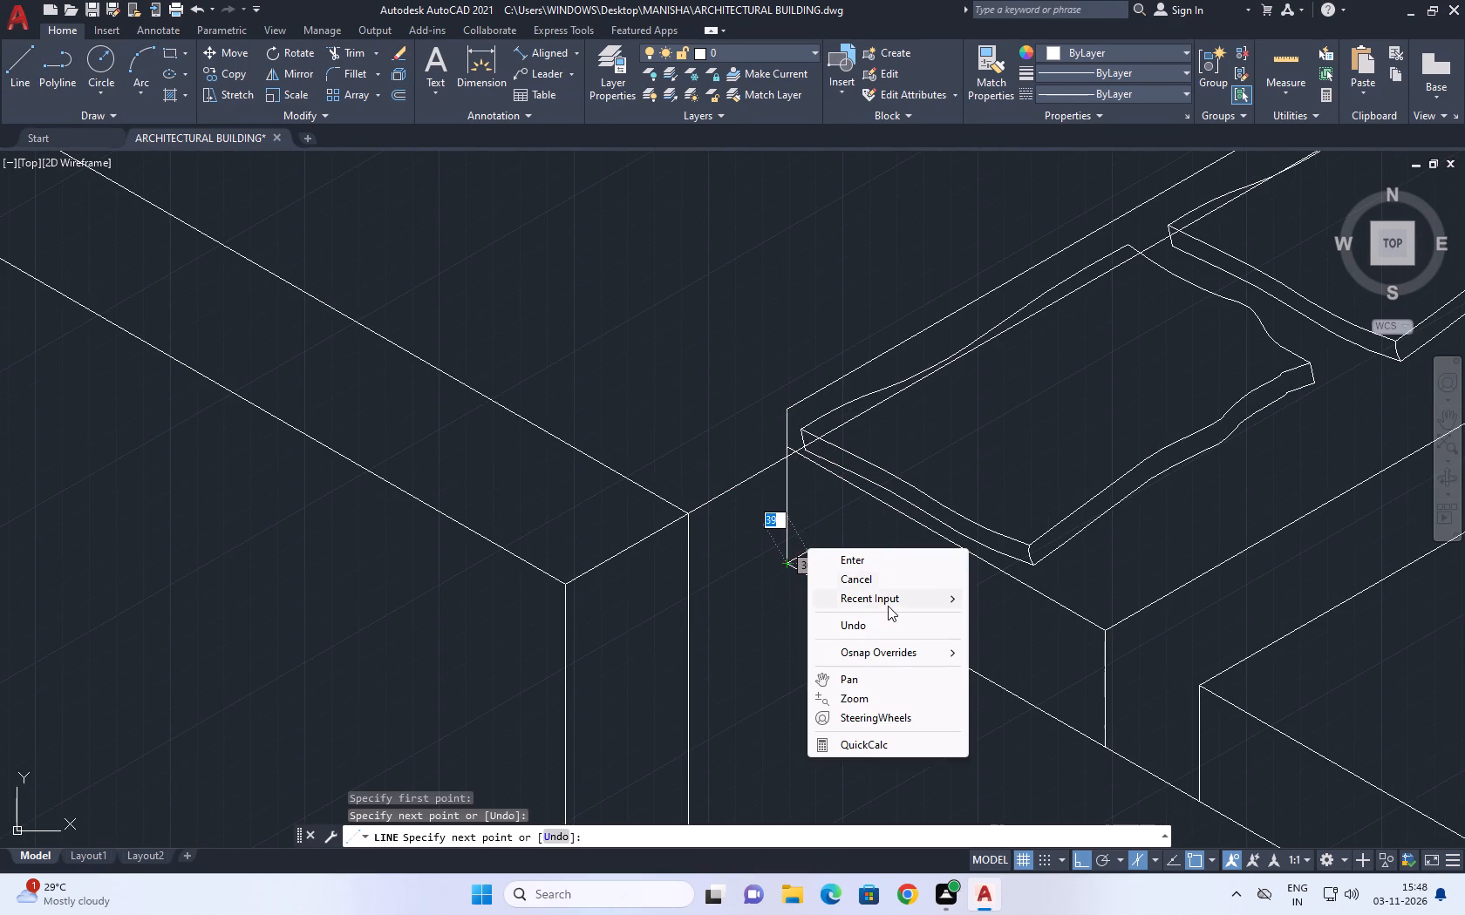
pyautogui.click(876, 558)
# Draw the headboard's missing vertical end edge upward past its top line, and fillet the two into a clean corner.
pyautogui.rightClick(798, 355)
pyautogui.click(855, 366)
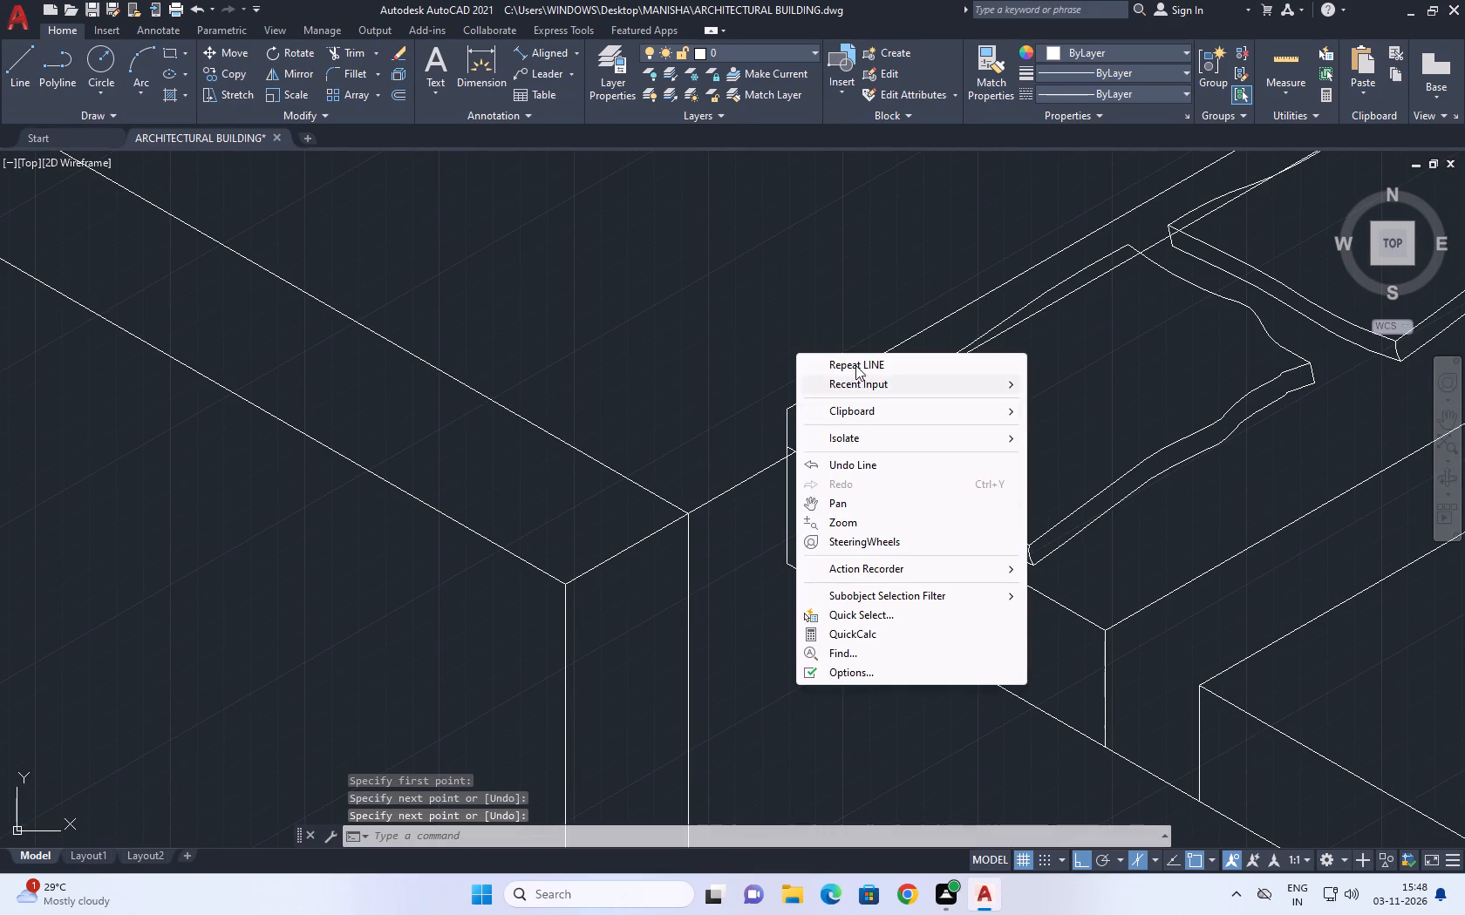
pyautogui.moveTo(855, 341); pyautogui.dragTo(862, 457, button='middle')
pyautogui.click(794, 524)
pyautogui.moveTo(777, 337); pyautogui.dragTo(794, 478, button='middle')
pyautogui.click(794, 290)
pyautogui.rightClick(799, 291)
pyautogui.click(835, 321)
pyautogui.scroll(3, 809, 305)
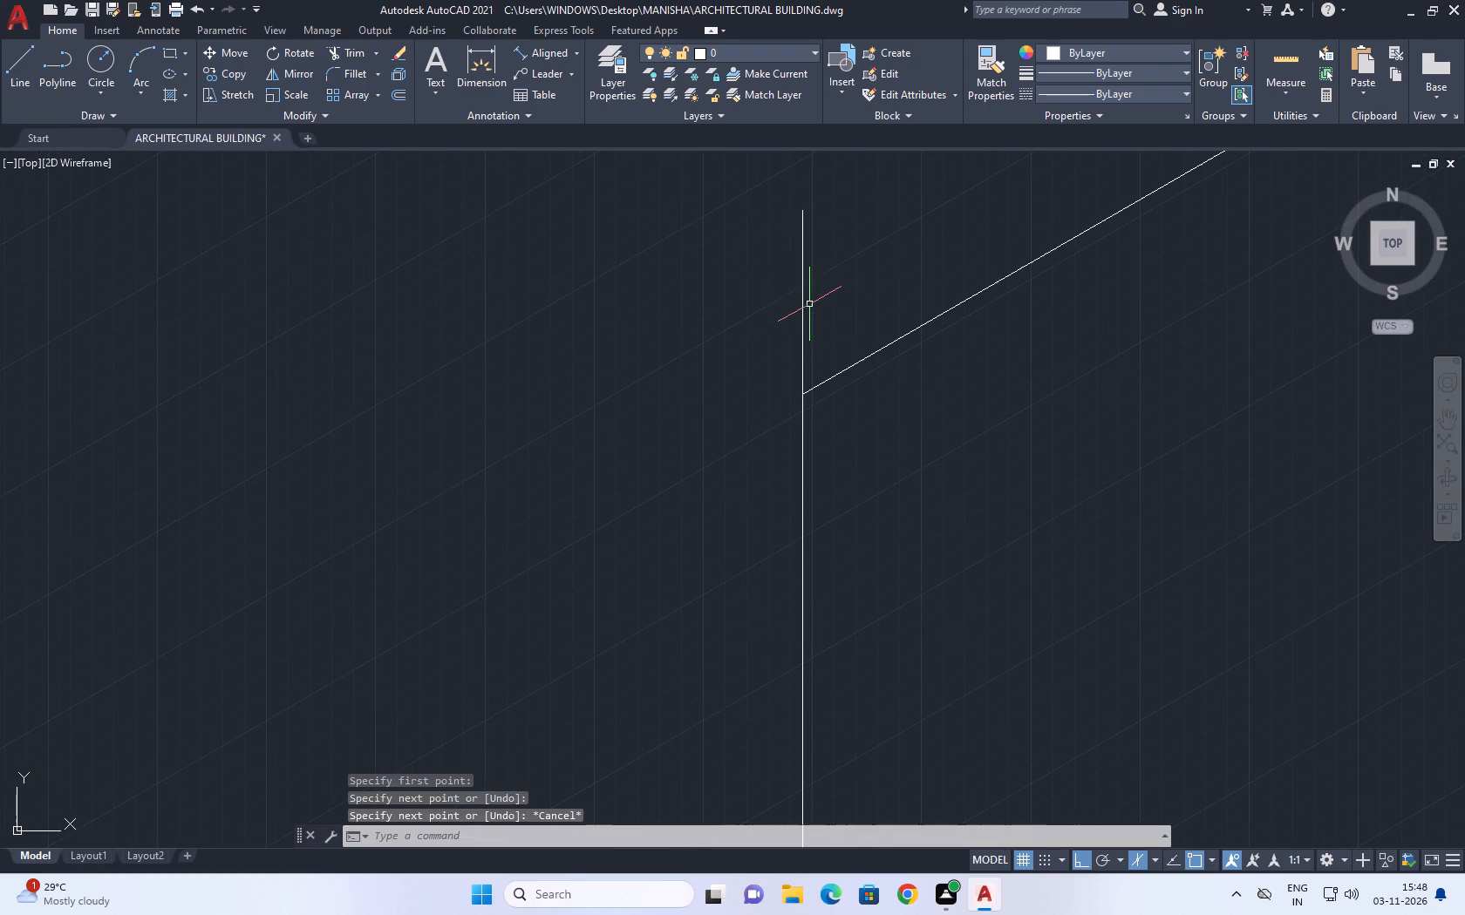
pyautogui.click(366, 73)
pyautogui.click(825, 379)
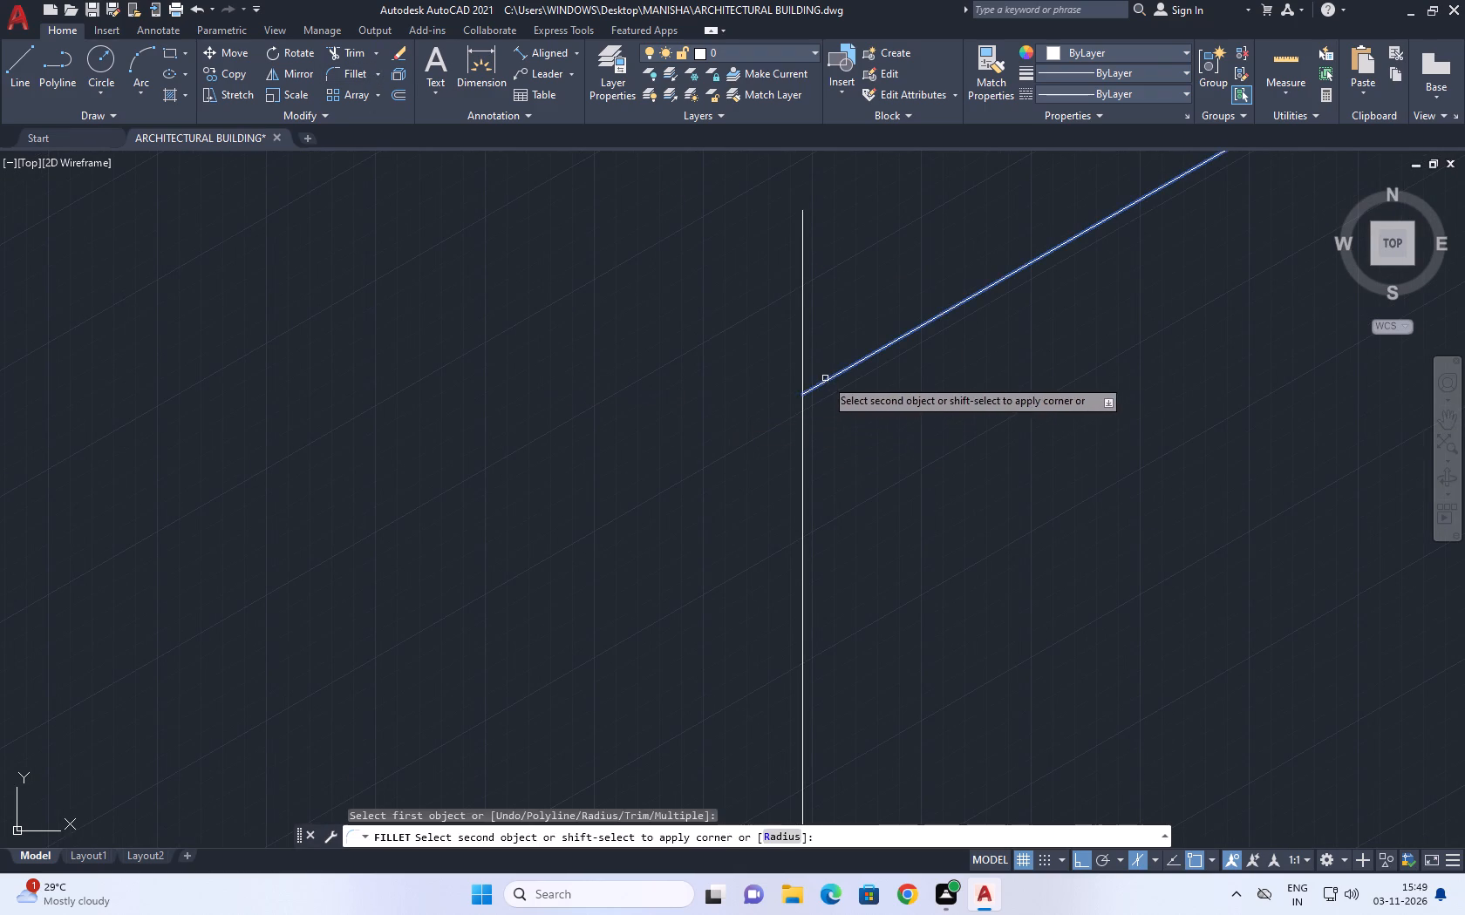
pyautogui.click(803, 410)
# Move the completed bed along the back wall's direction, away from the room corner, so that its headboard end overlaps the window wall.
pyautogui.scroll(-5, 799, 414)
pyautogui.moveTo(881, 462); pyautogui.dragTo(791, 396, button='middle')
pyautogui.scroll(-2, 780, 419)
pyautogui.moveTo(897, 476); pyautogui.dragTo(838, 400, button='middle')
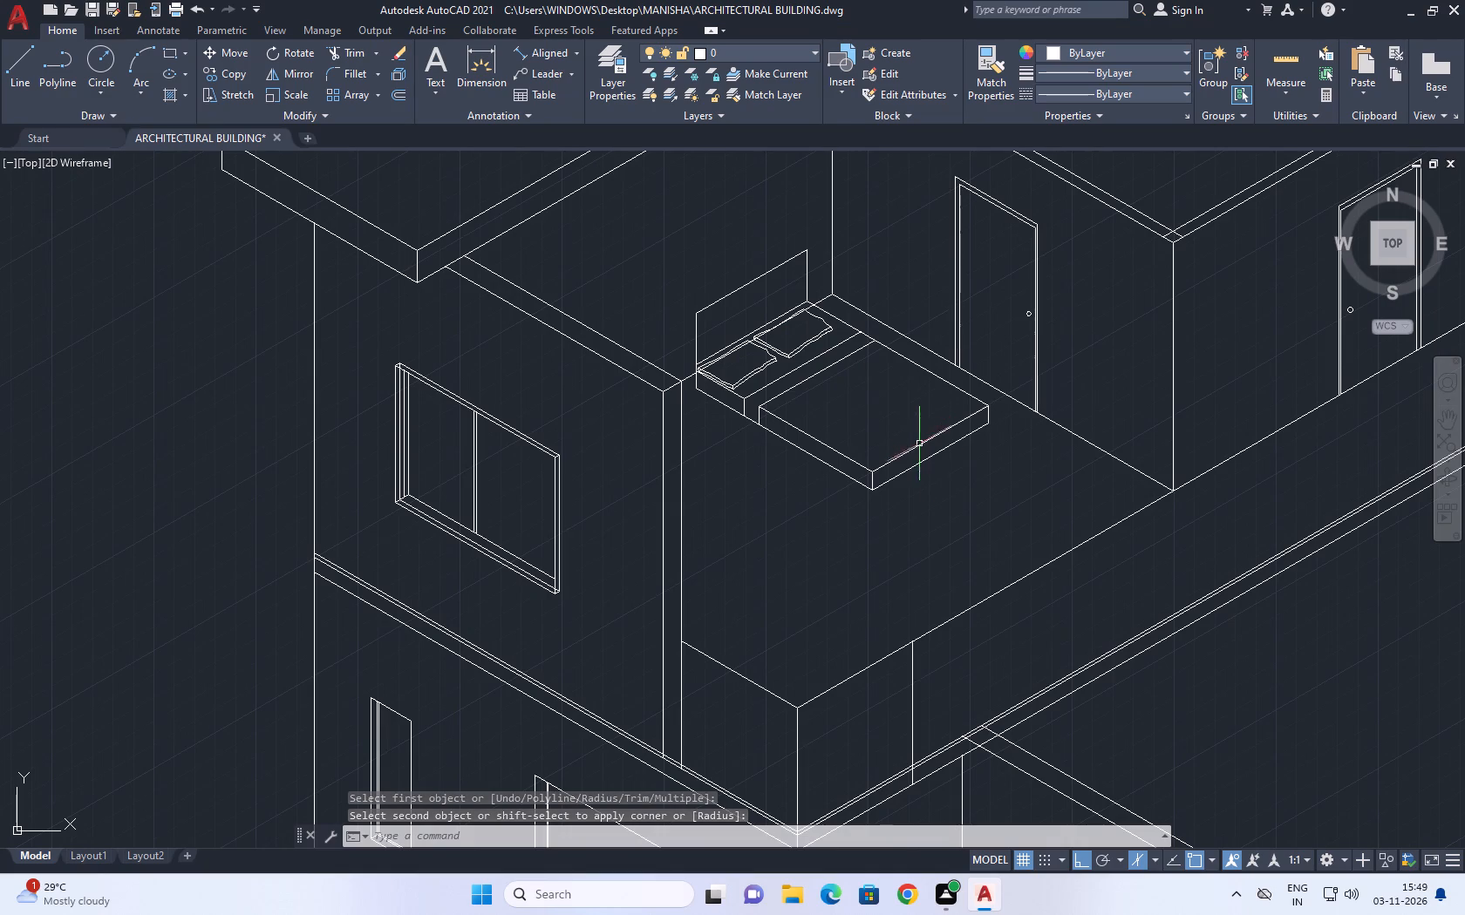
pyautogui.moveTo(903, 388); pyautogui.dragTo(809, 399, button='middle')
pyautogui.scroll(-2, 793, 401)
pyautogui.scroll(1, 732, 374)
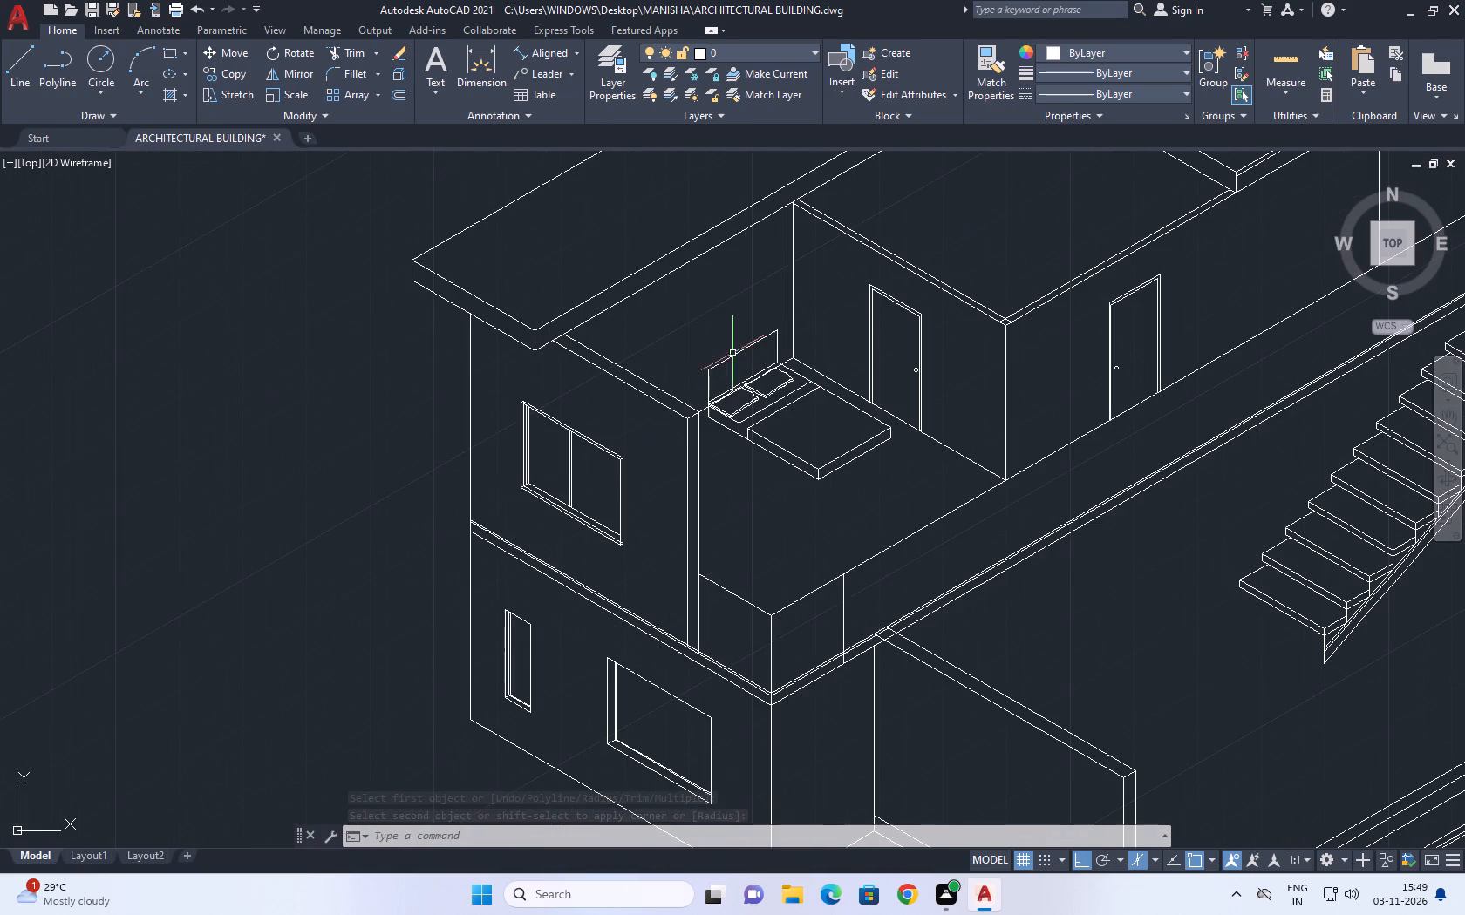
pyautogui.click(693, 323)
pyautogui.click(898, 502)
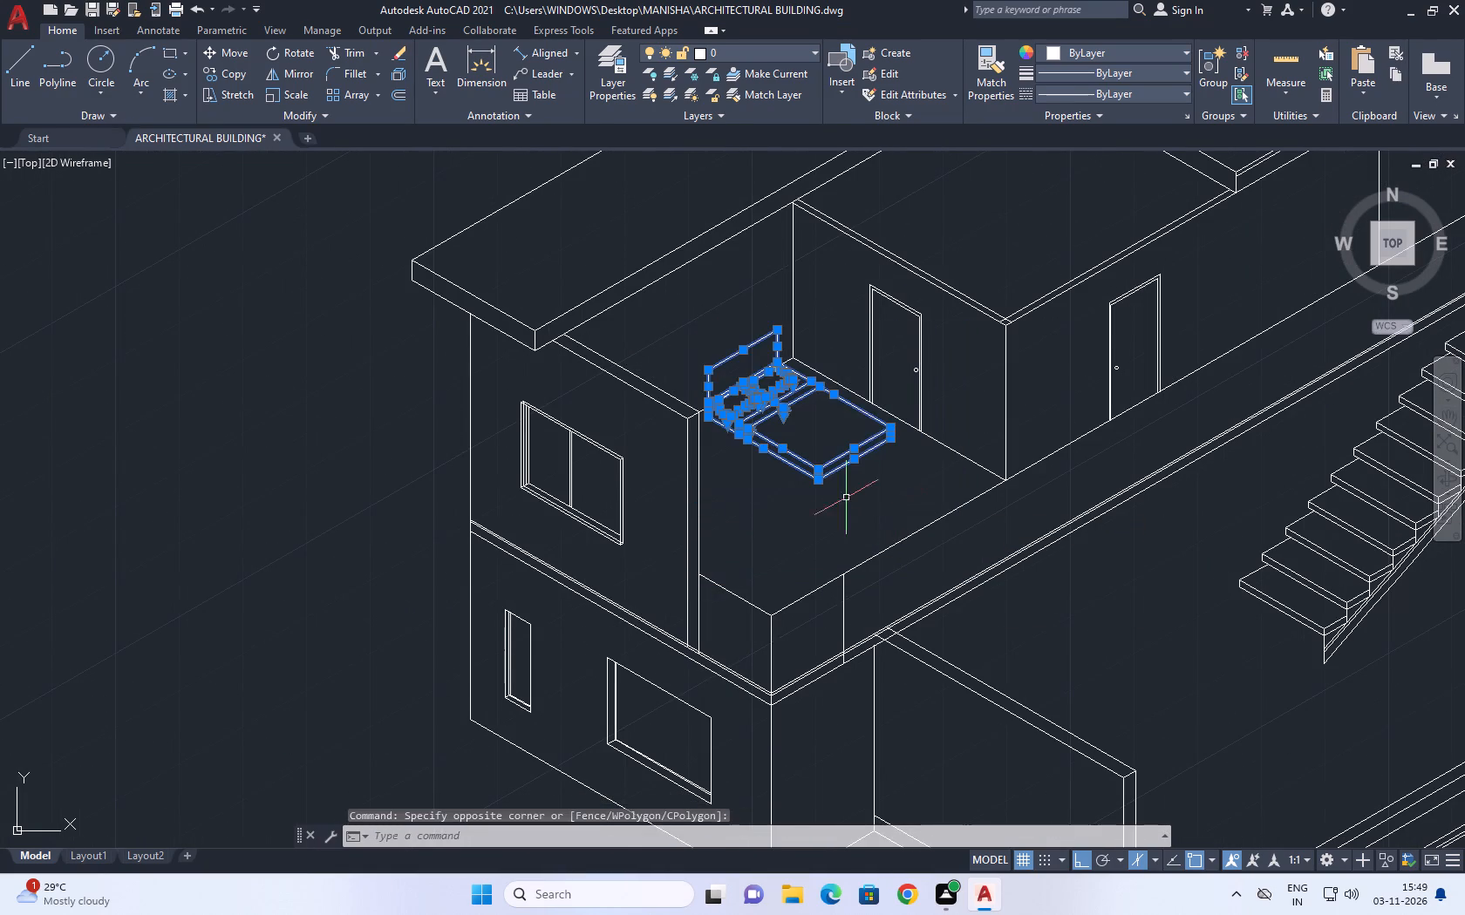
pyautogui.scroll(1, 834, 497)
pyautogui.press('m')
pyautogui.press('space')
pyautogui.click(821, 493)
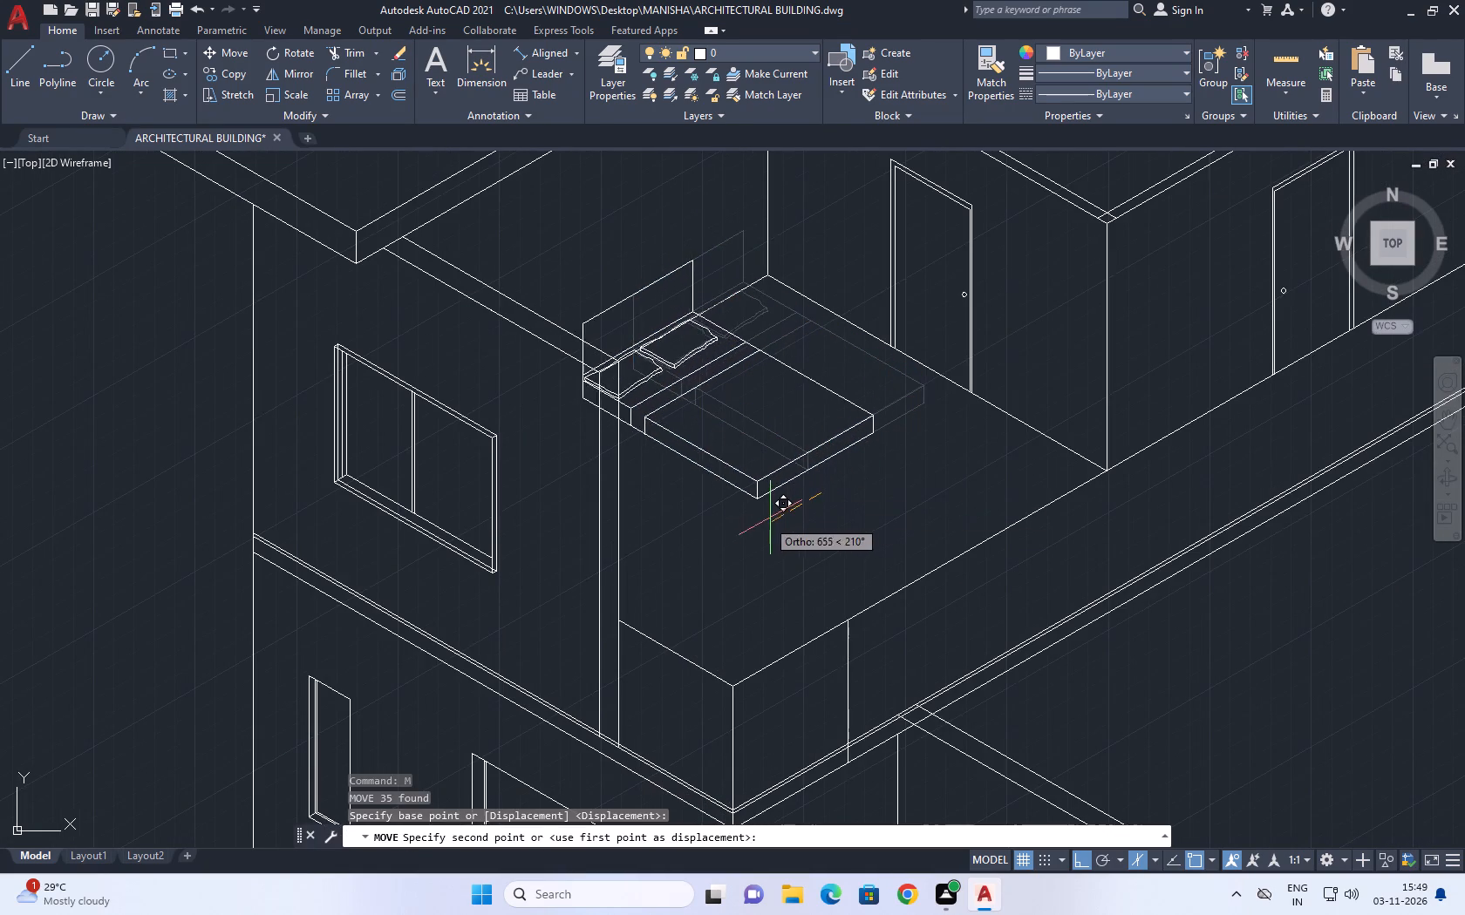
pyautogui.click(761, 528)
# Trim the headboard, pillow and bed base lines that extend beyond the window wall's outer edges.
pyautogui.press('t')
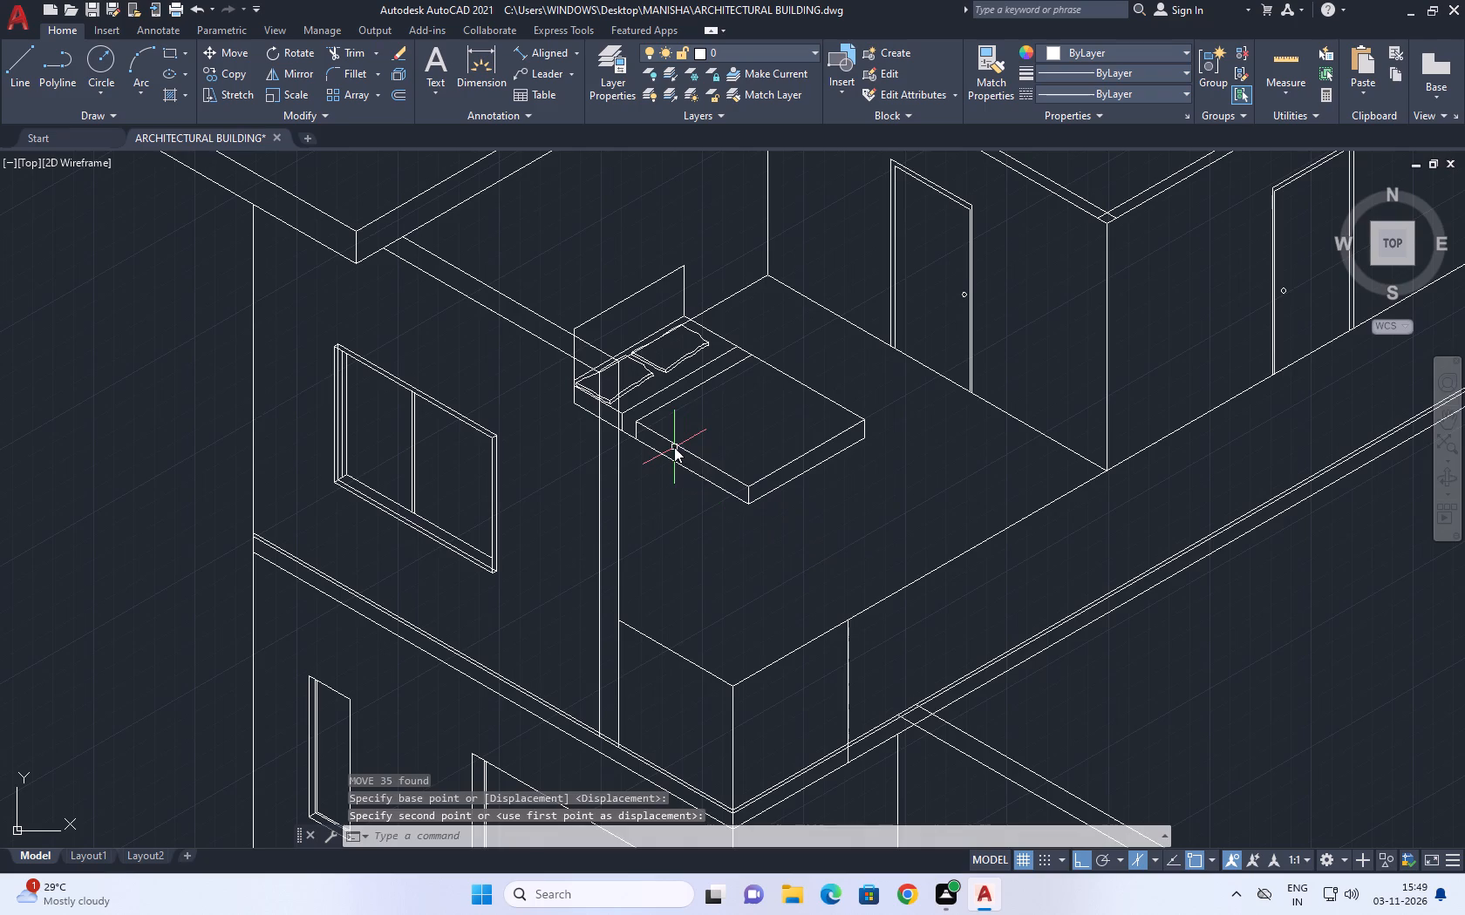
pyautogui.press('r')
pyautogui.press('space')
pyautogui.scroll(2, 614, 382)
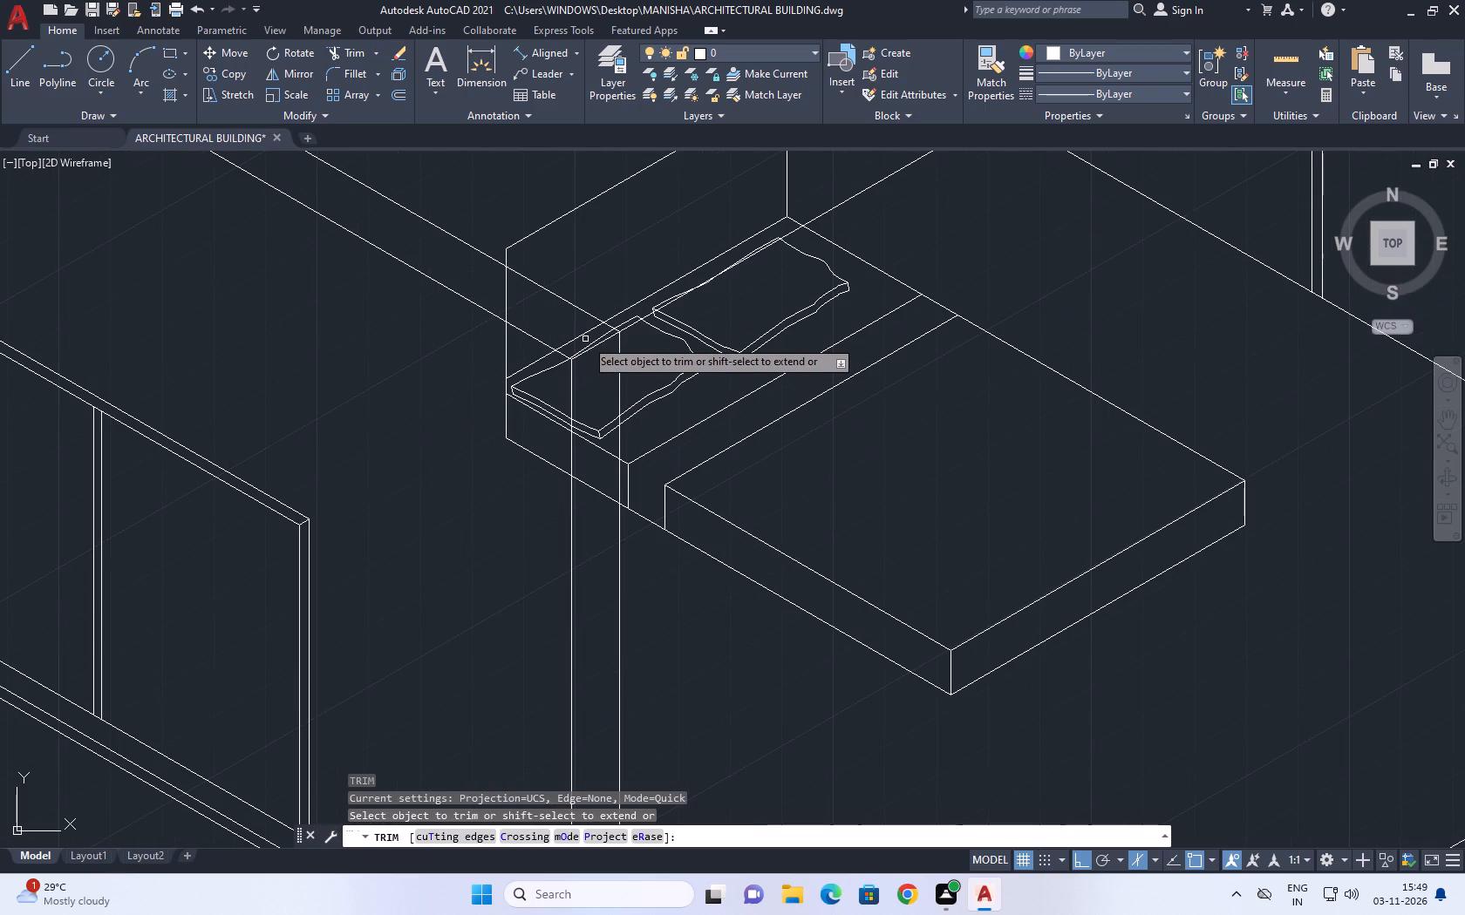
pyautogui.click(584, 339)
pyautogui.click(490, 291)
pyautogui.click(482, 344)
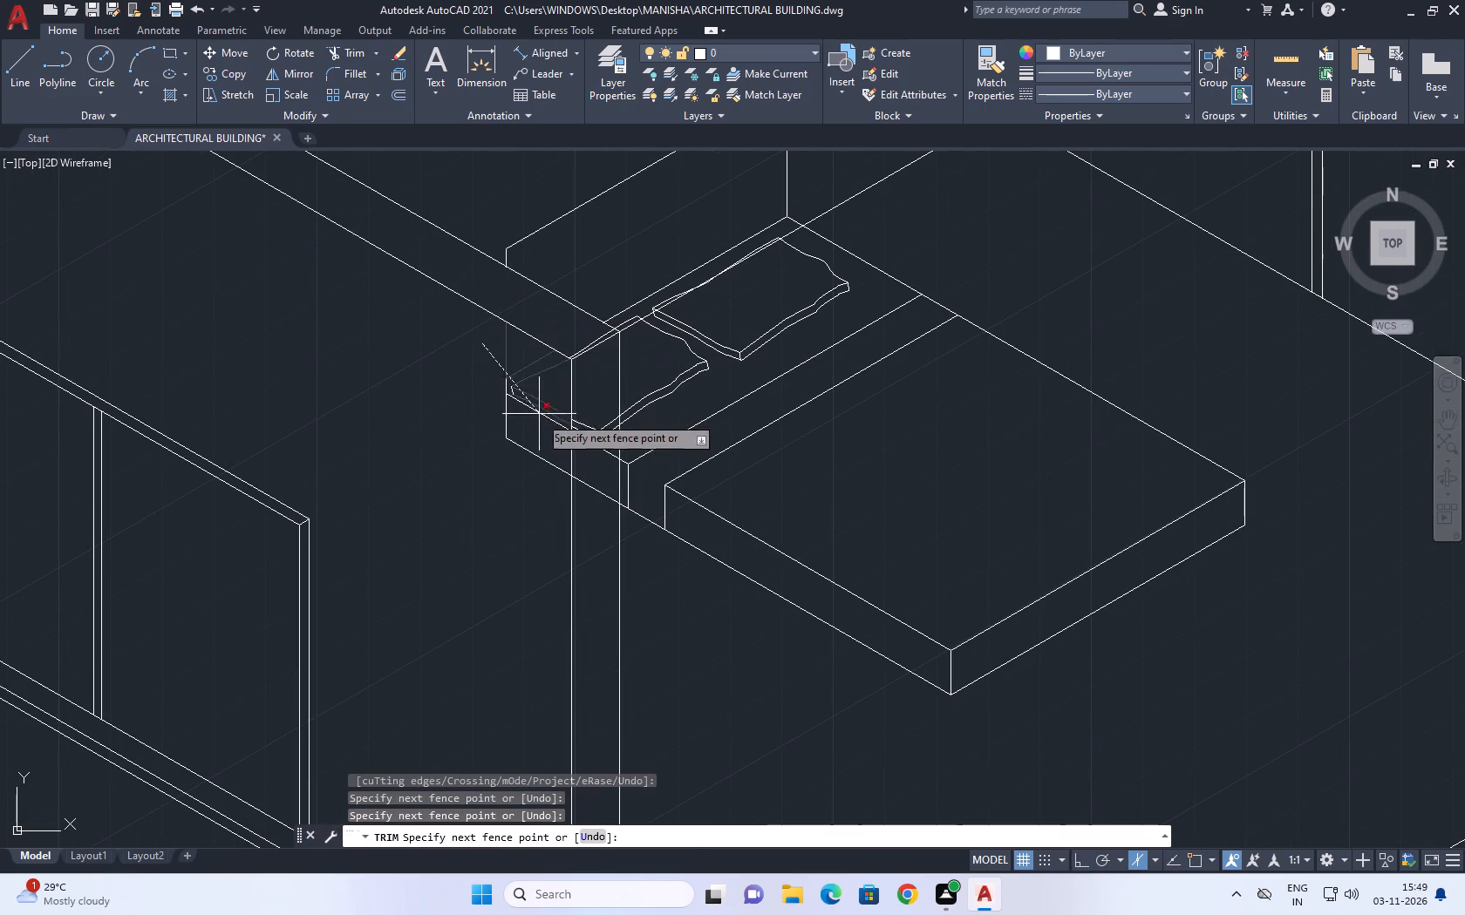
pyautogui.click(543, 478)
pyautogui.click(539, 402)
pyautogui.click(504, 351)
pyautogui.moveTo(528, 375); pyautogui.dragTo(529, 383)
pyautogui.click(525, 385)
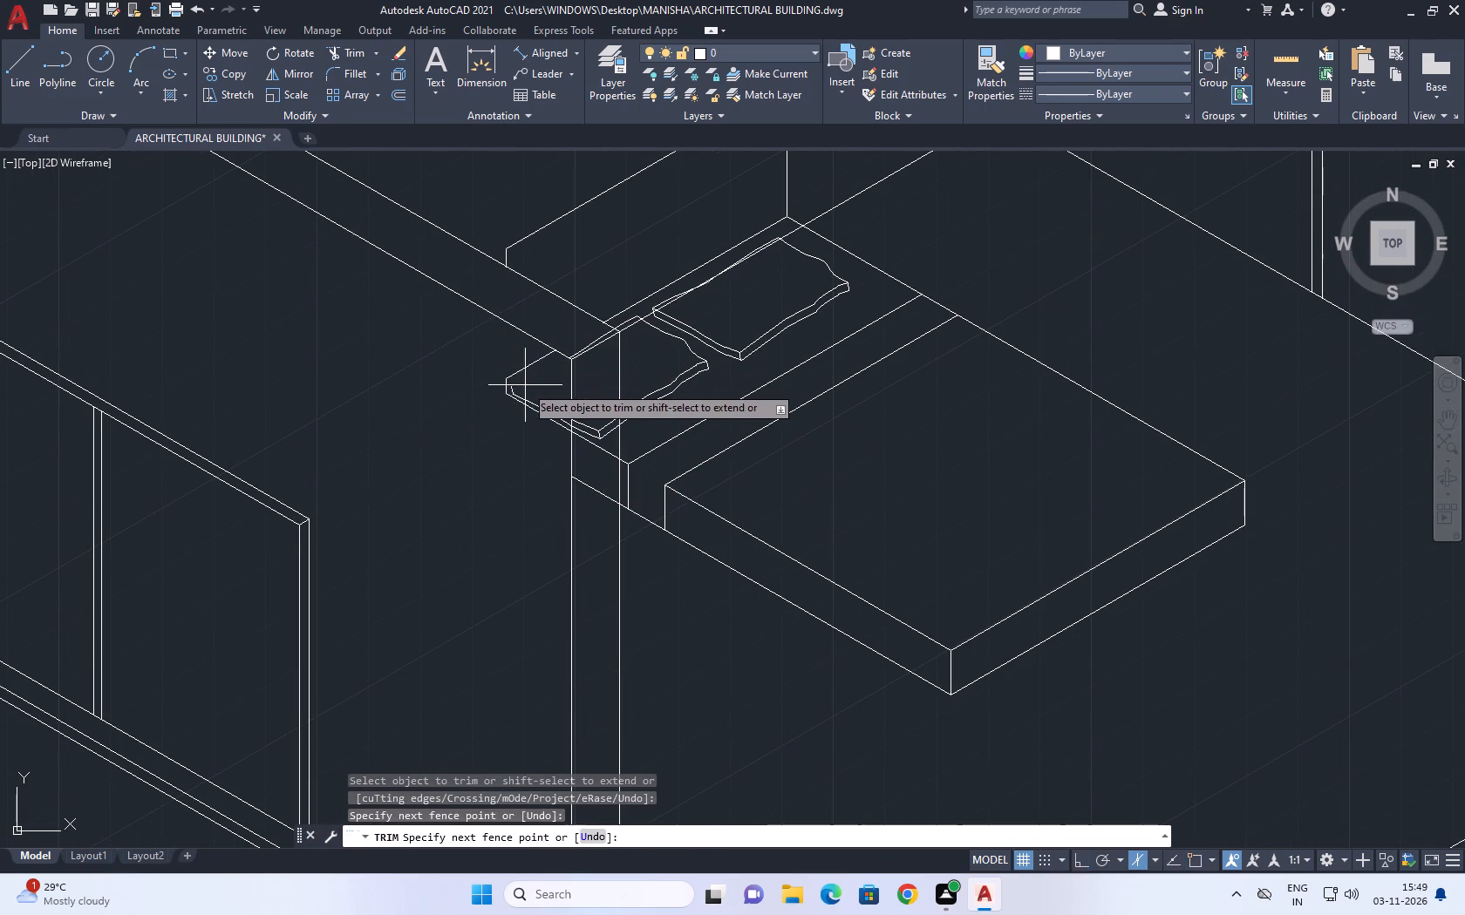
pyautogui.click(515, 363)
pyautogui.click(532, 391)
pyautogui.click(518, 417)
pyautogui.click(530, 397)
pyautogui.click(500, 387)
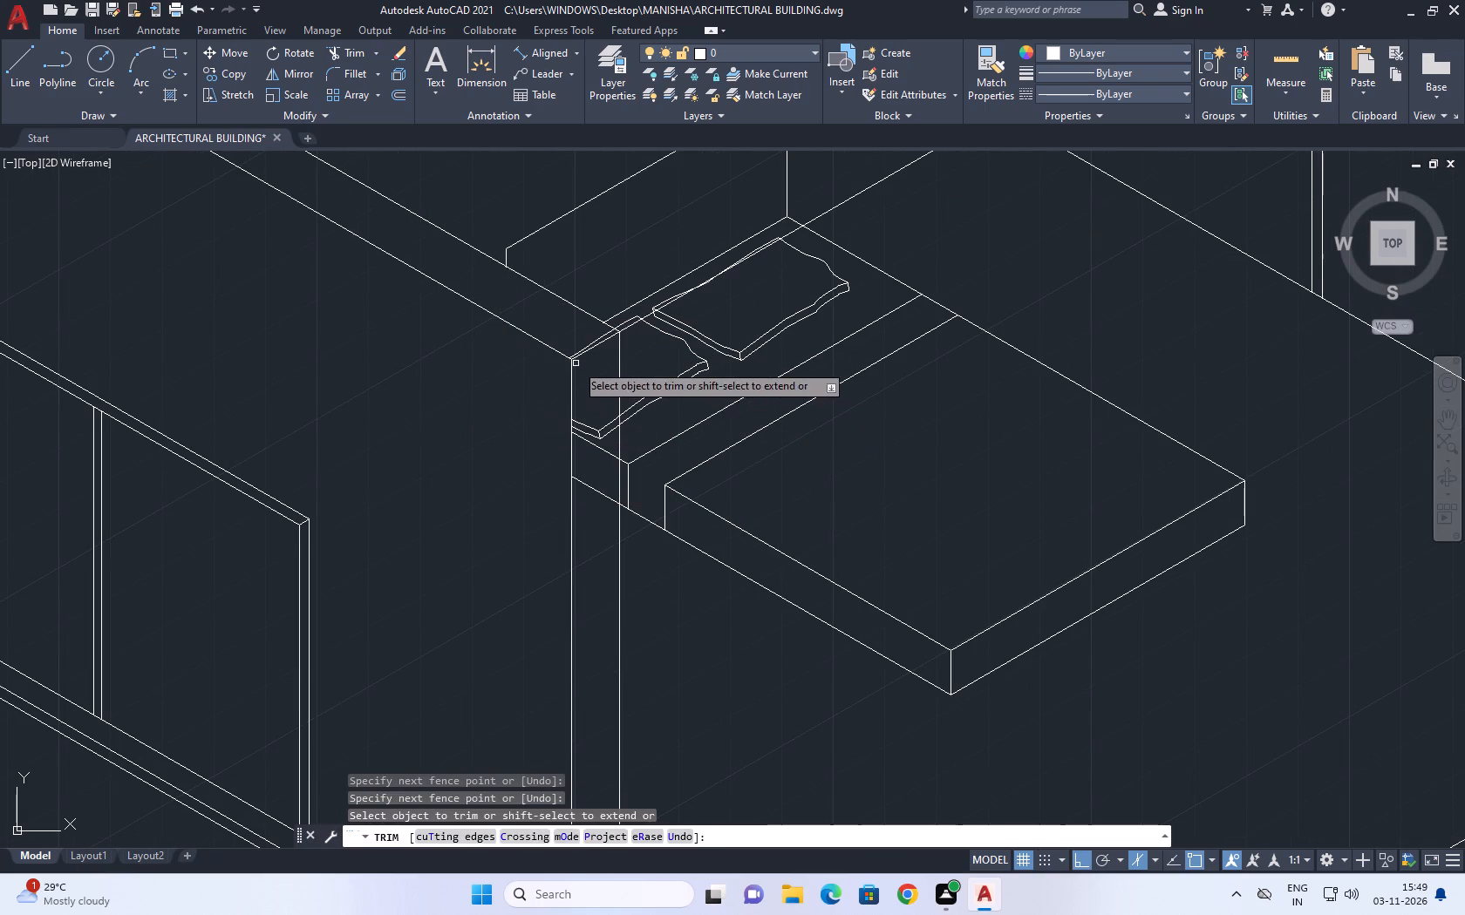
# Trim the remaining pillow and bed lines that cross the window wall's thickness back to its inner edge.
pyautogui.scroll(2, 589, 340)
pyautogui.click(600, 342)
pyautogui.scroll(-1, 658, 353)
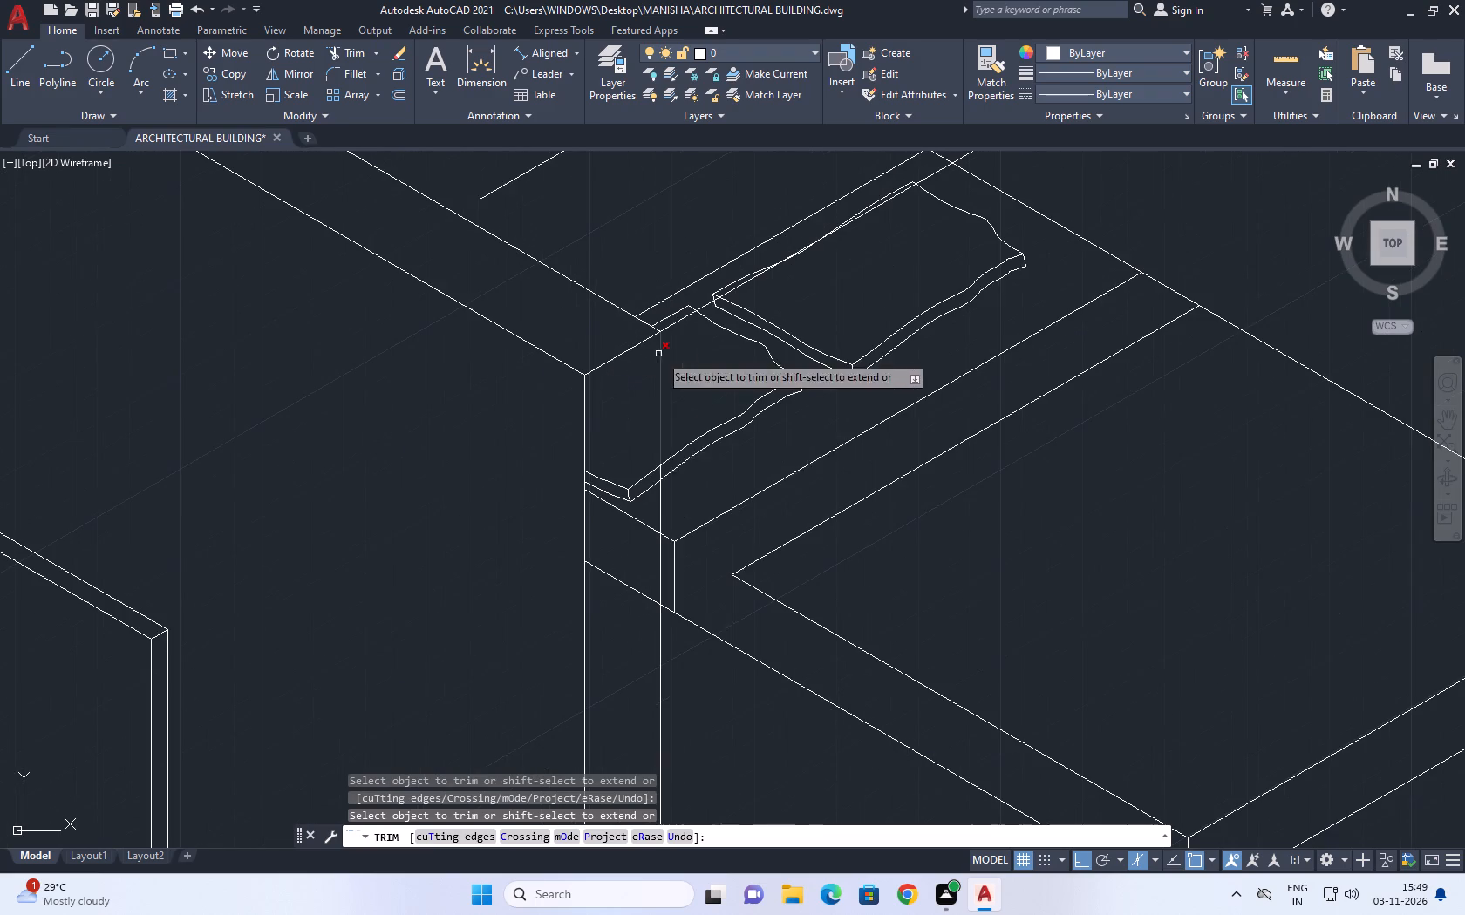
pyautogui.click(630, 444)
pyautogui.click(630, 623)
pyautogui.click(645, 486)
pyautogui.click(634, 512)
pyautogui.click(622, 476)
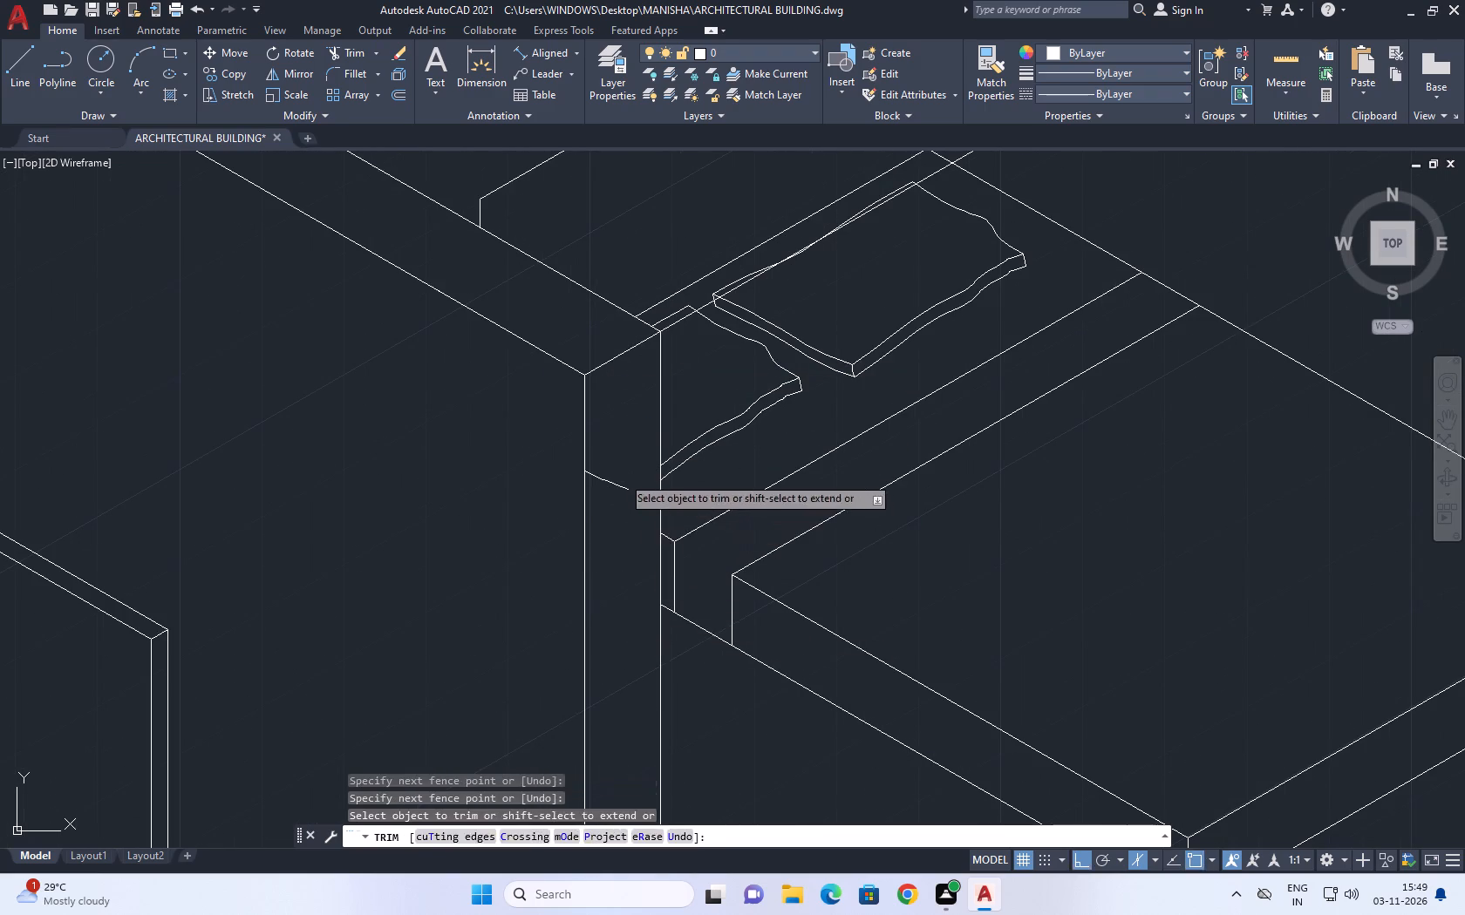
pyautogui.click(608, 508)
pyautogui.scroll(-2, 678, 476)
pyautogui.scroll(2, 716, 378)
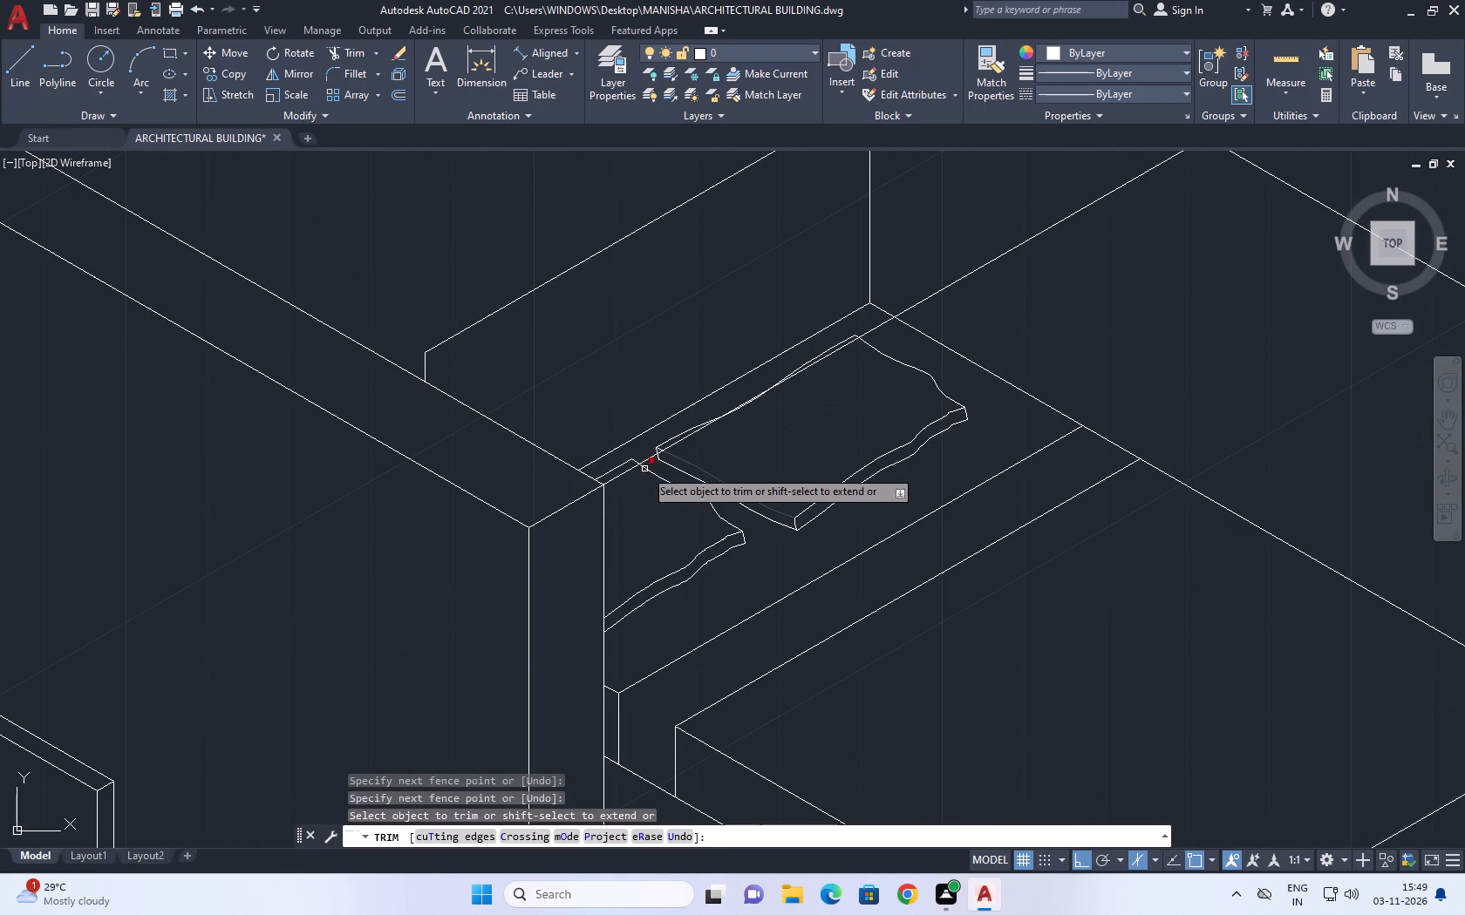
pyautogui.scroll(-5, 626, 469)
pyautogui.press('Escape')
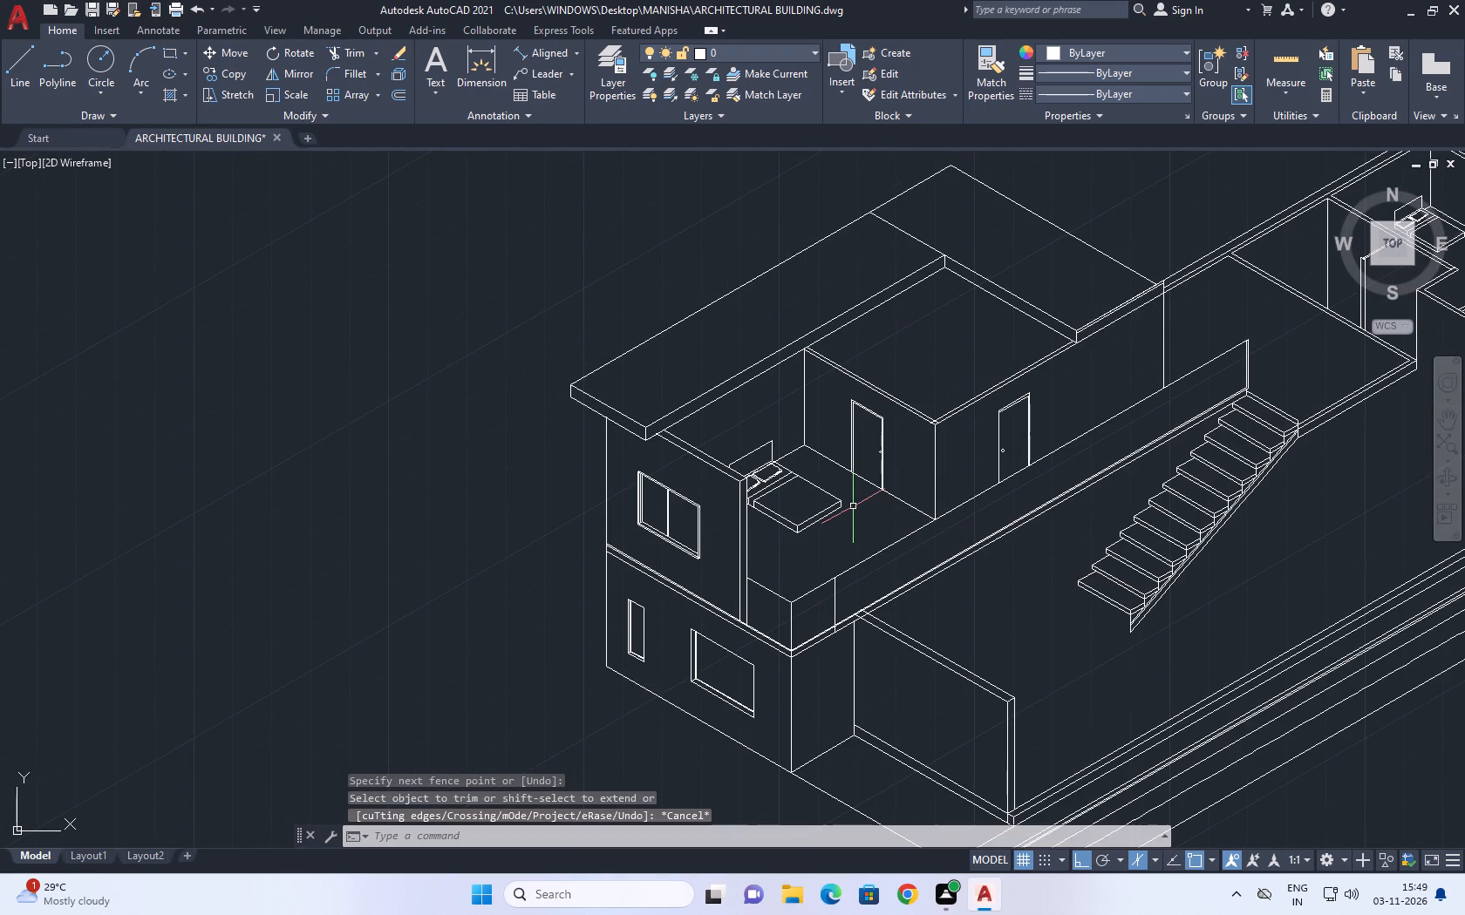
# Draw a long line from the front channel's lower outer corner, parallel to the window wall's base, extending past the building's far corner.
pyautogui.scroll(-2, 852, 499)
pyautogui.moveTo(1039, 543); pyautogui.dragTo(985, 495, button='middle')
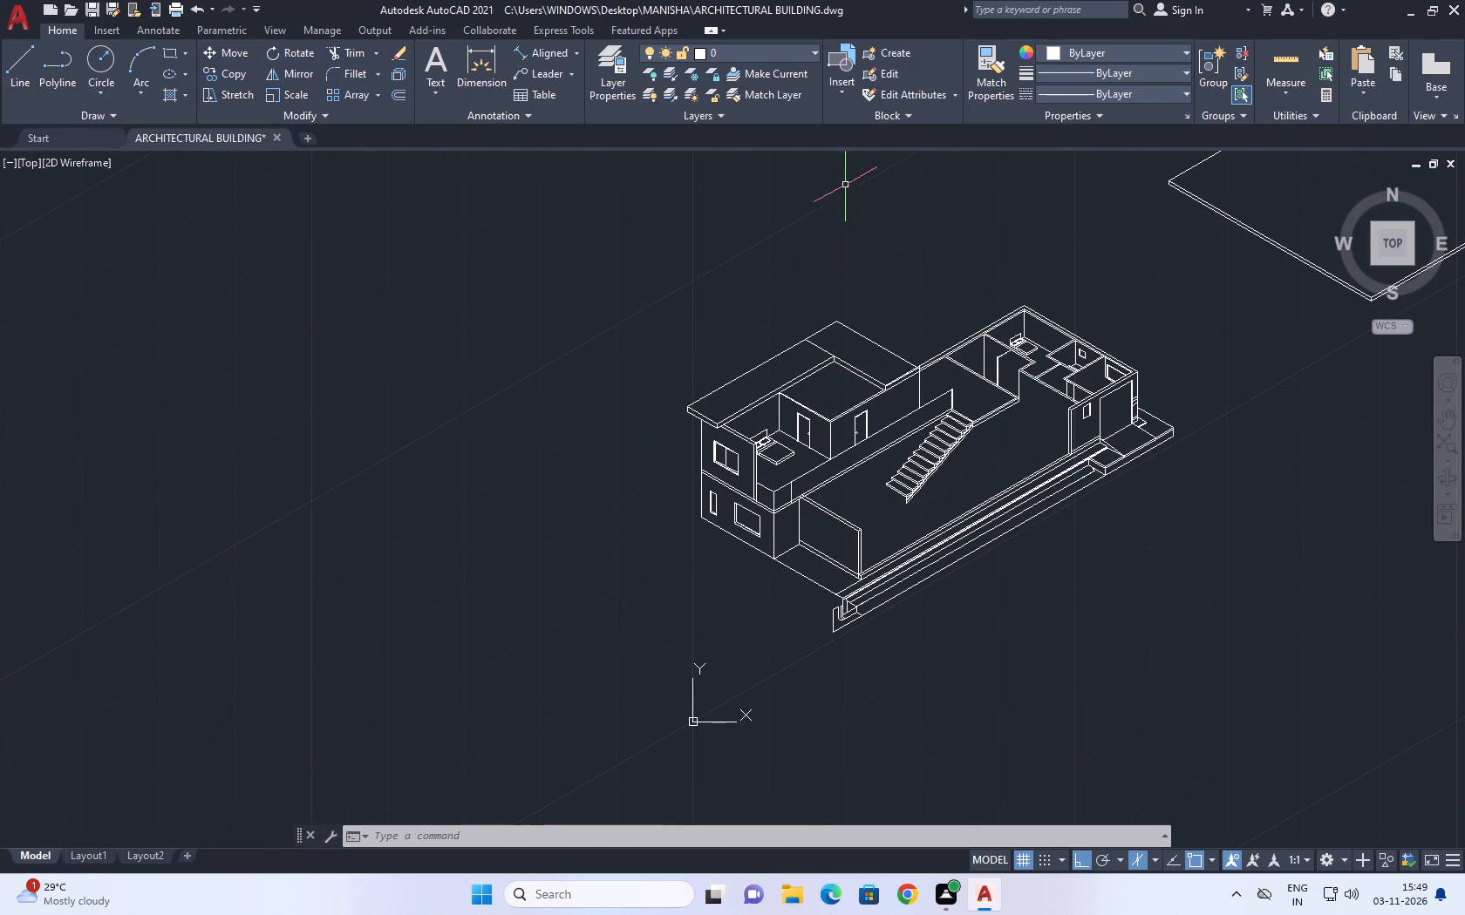
pyautogui.moveTo(1025, 465); pyautogui.dragTo(684, 403, button='middle')
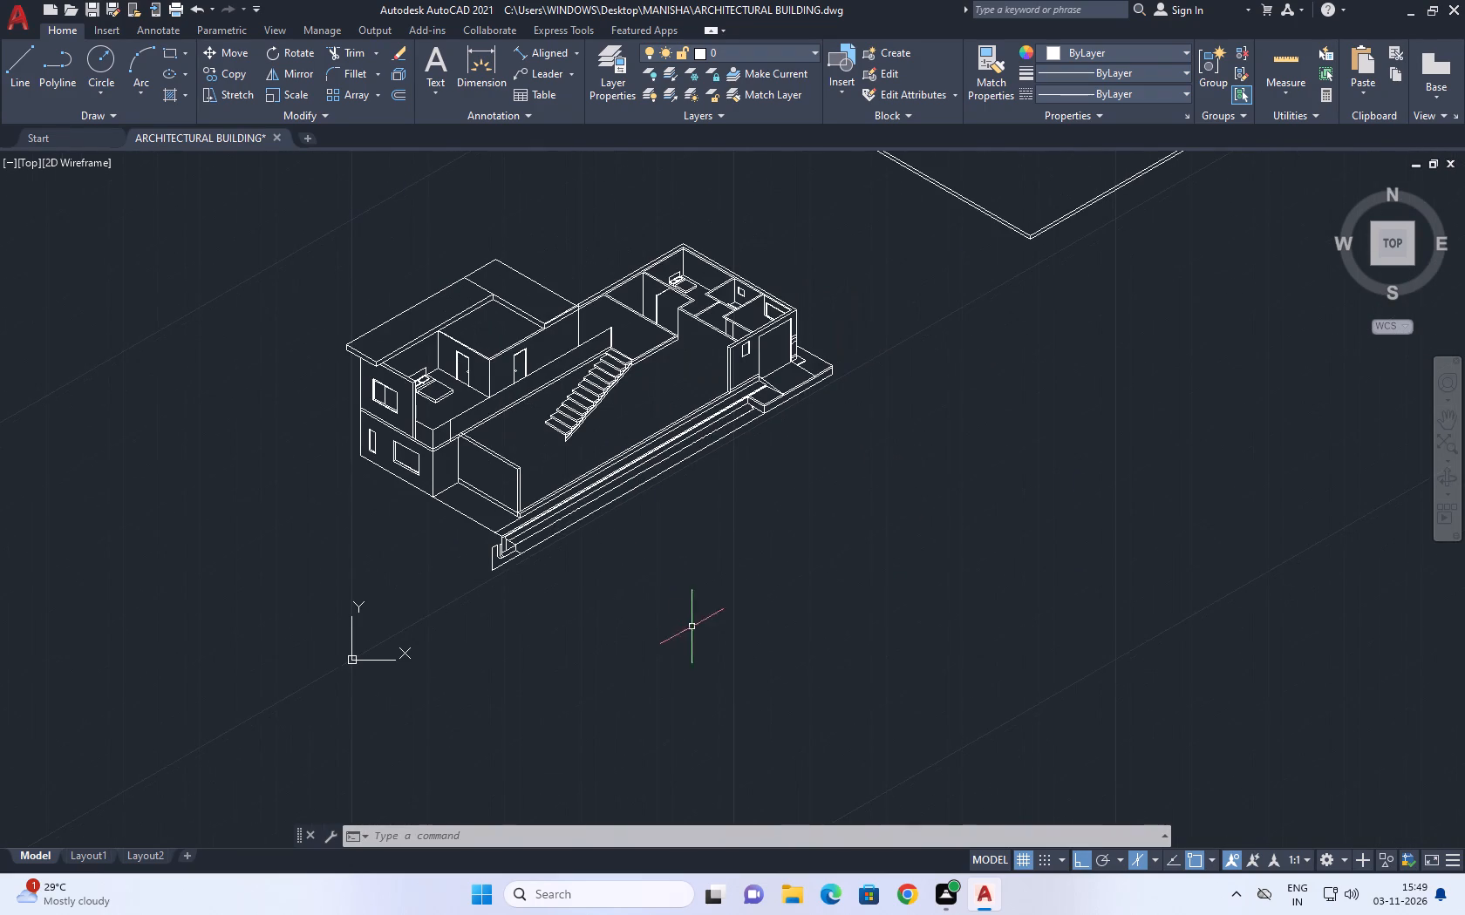
pyautogui.moveTo(451, 570); pyautogui.dragTo(519, 574, button='middle')
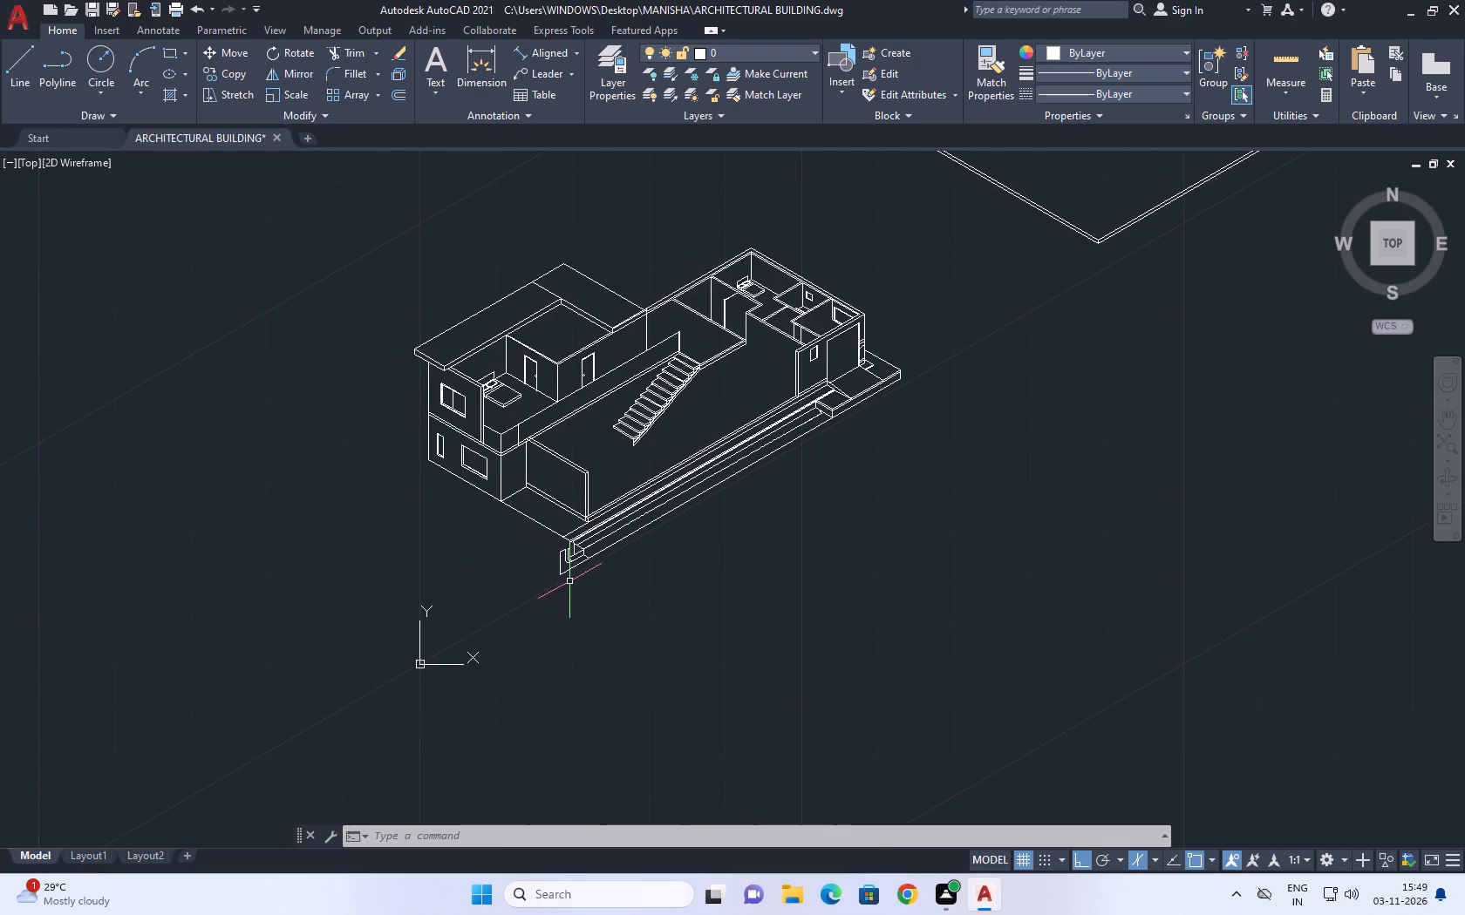
pyautogui.scroll(1, 569, 580)
pyautogui.press('l')
pyautogui.press('space')
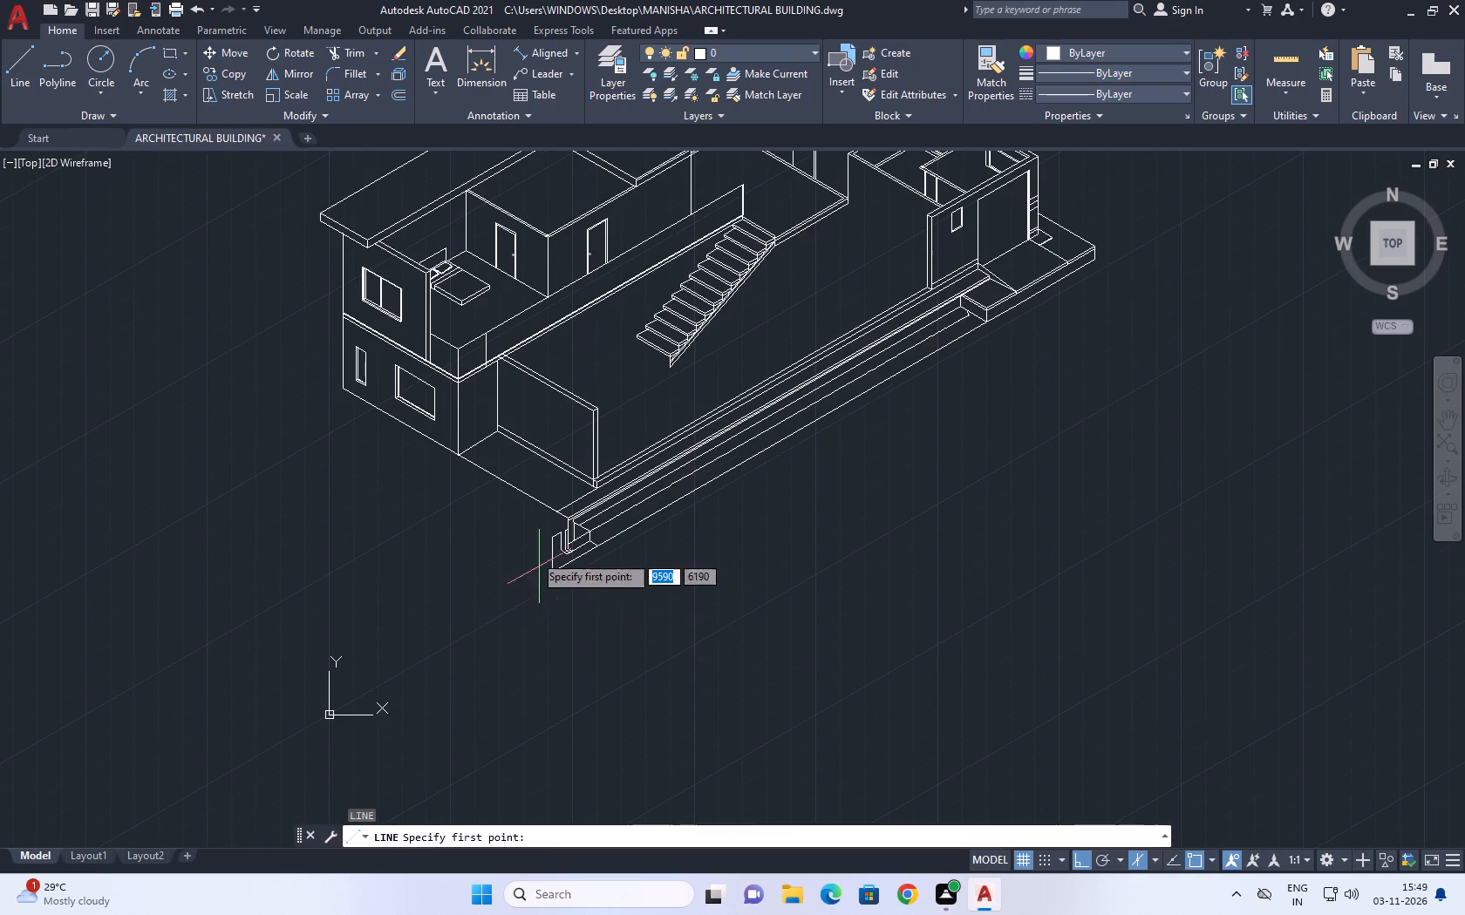
pyautogui.scroll(1, 522, 531)
pyautogui.click(571, 600)
pyautogui.moveTo(315, 500); pyautogui.dragTo(582, 534, button='middle')
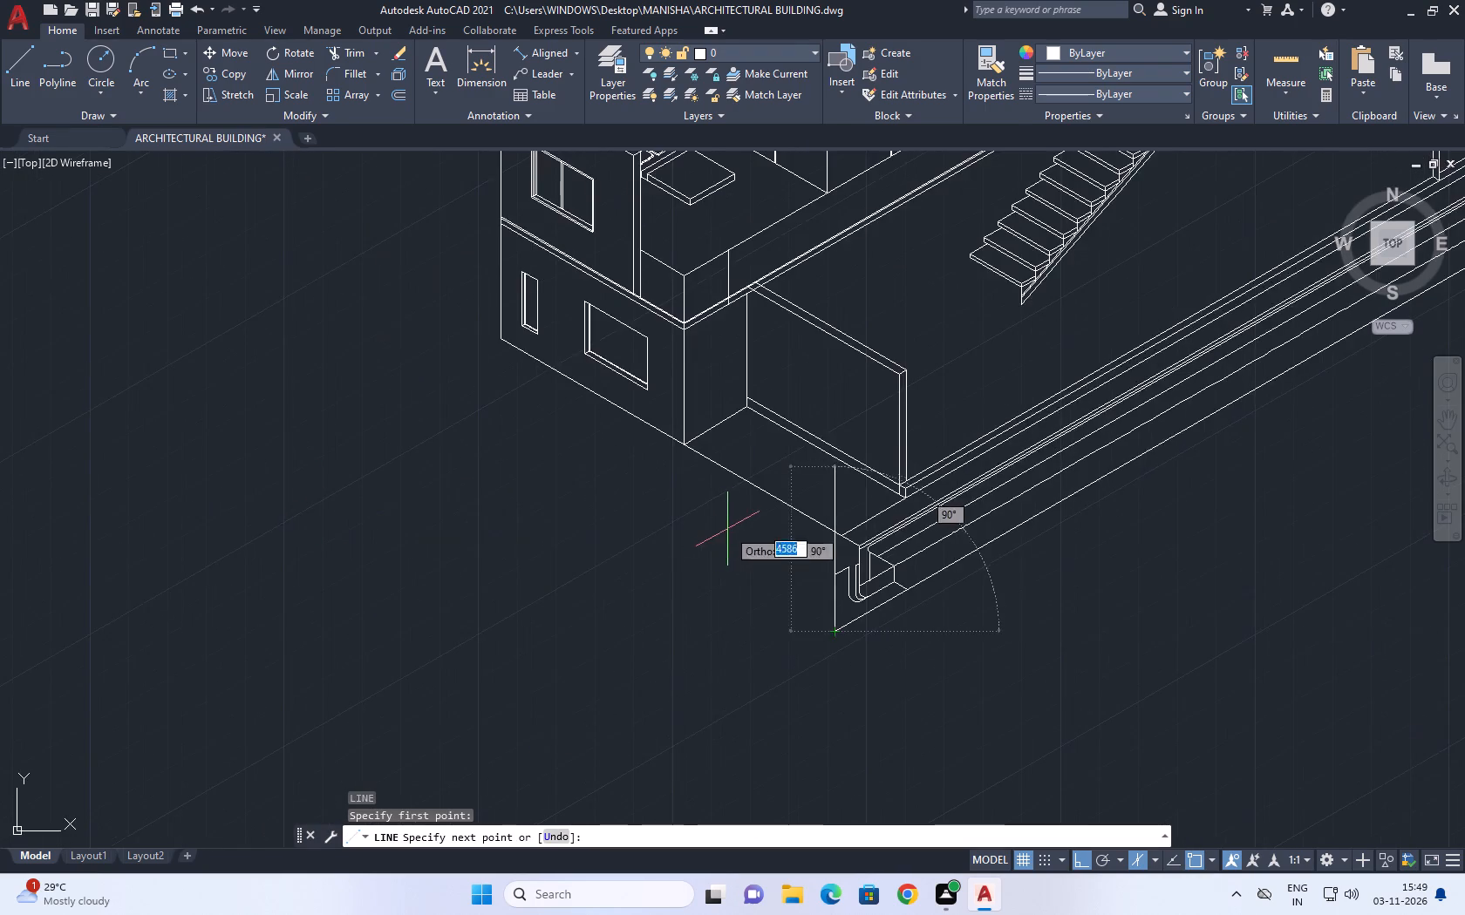
pyautogui.scroll(-2, 739, 526)
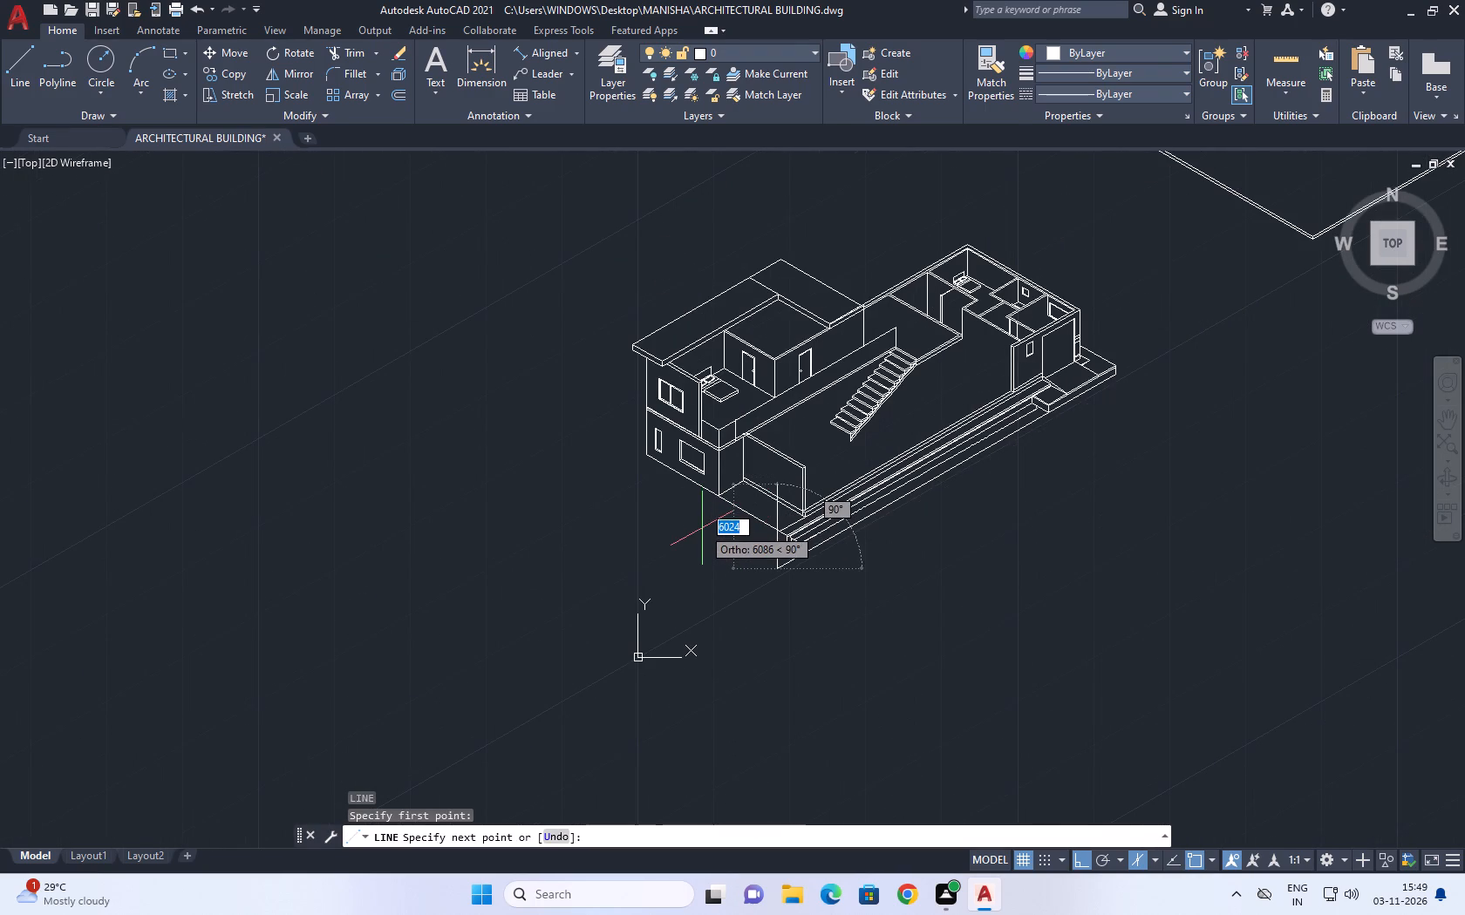
pyautogui.press('F5')
pyautogui.scroll(2, 640, 503)
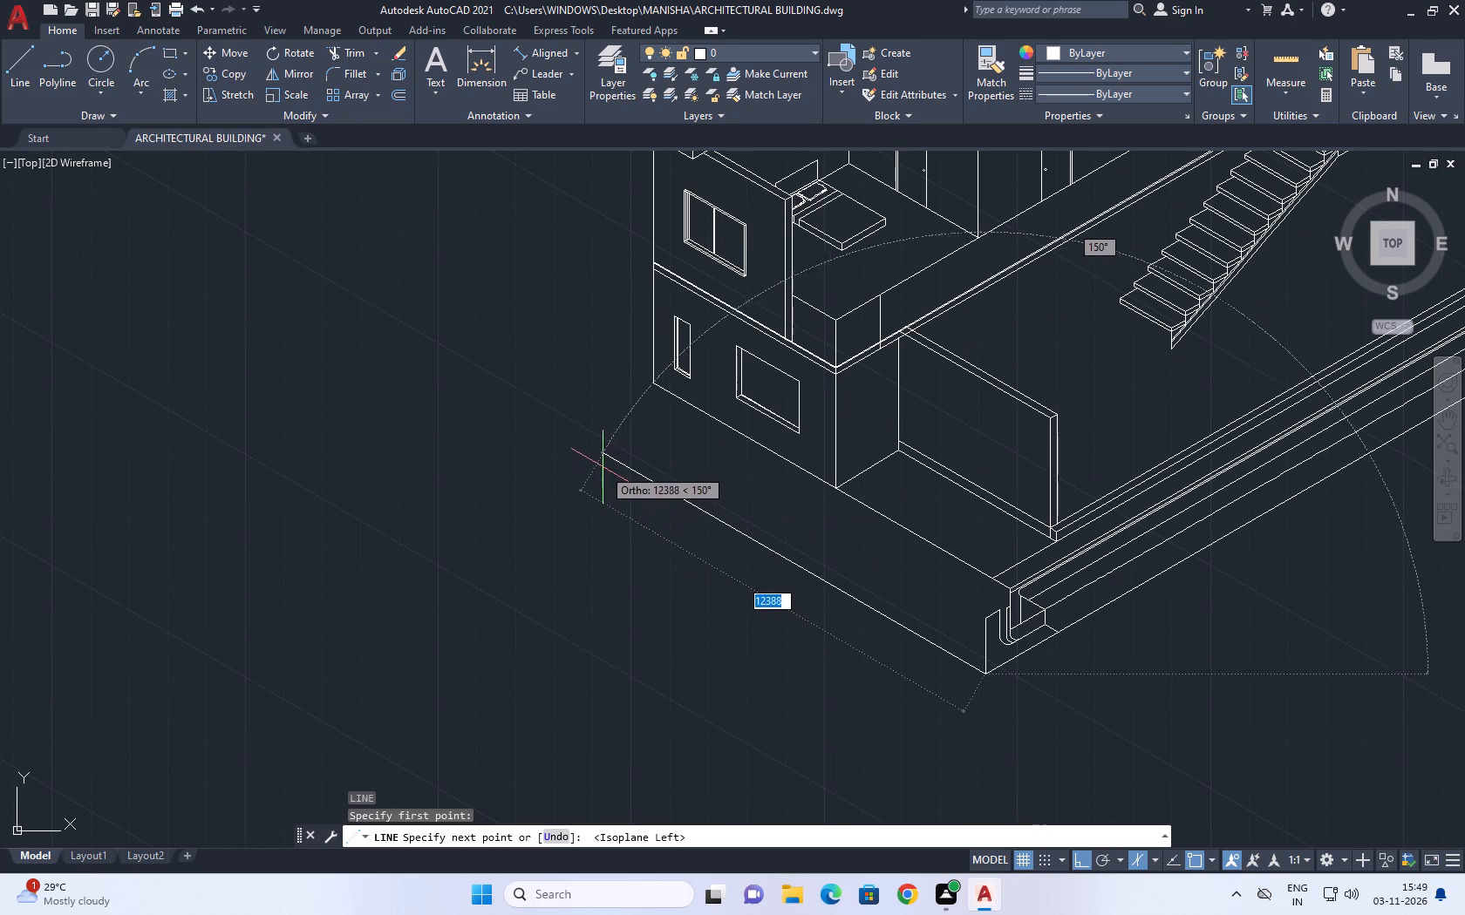
pyautogui.click(601, 463)
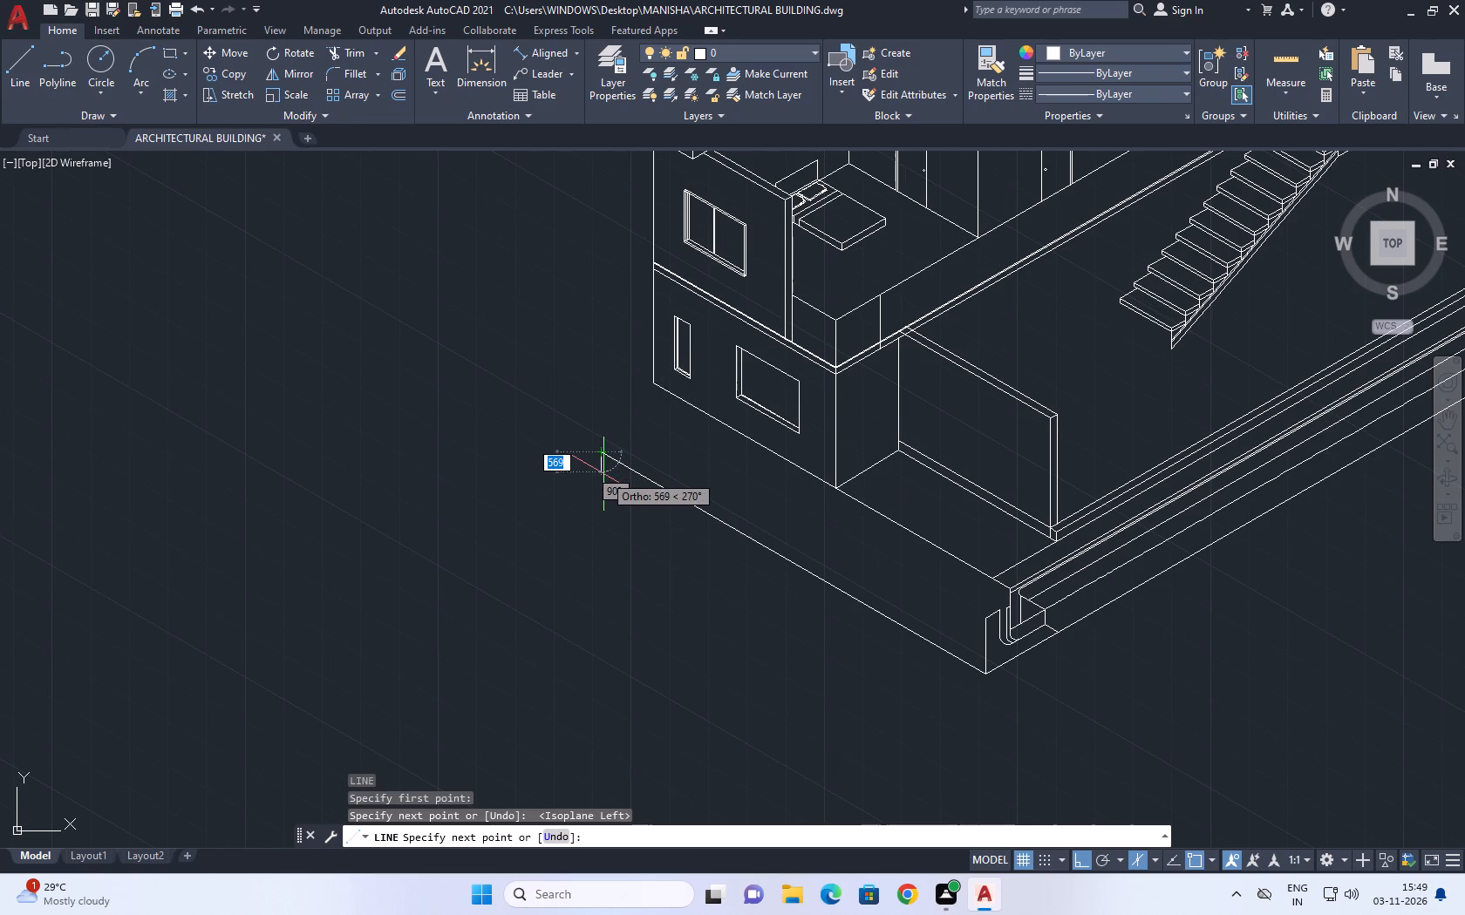
pyautogui.hotkey('ctrl', 'z')
pyautogui.click(516, 411)
pyautogui.press('Escape')
# Copy the new ground line 600 straight upward.
pyautogui.moveTo(734, 577); pyautogui.dragTo(750, 596, button='middle')
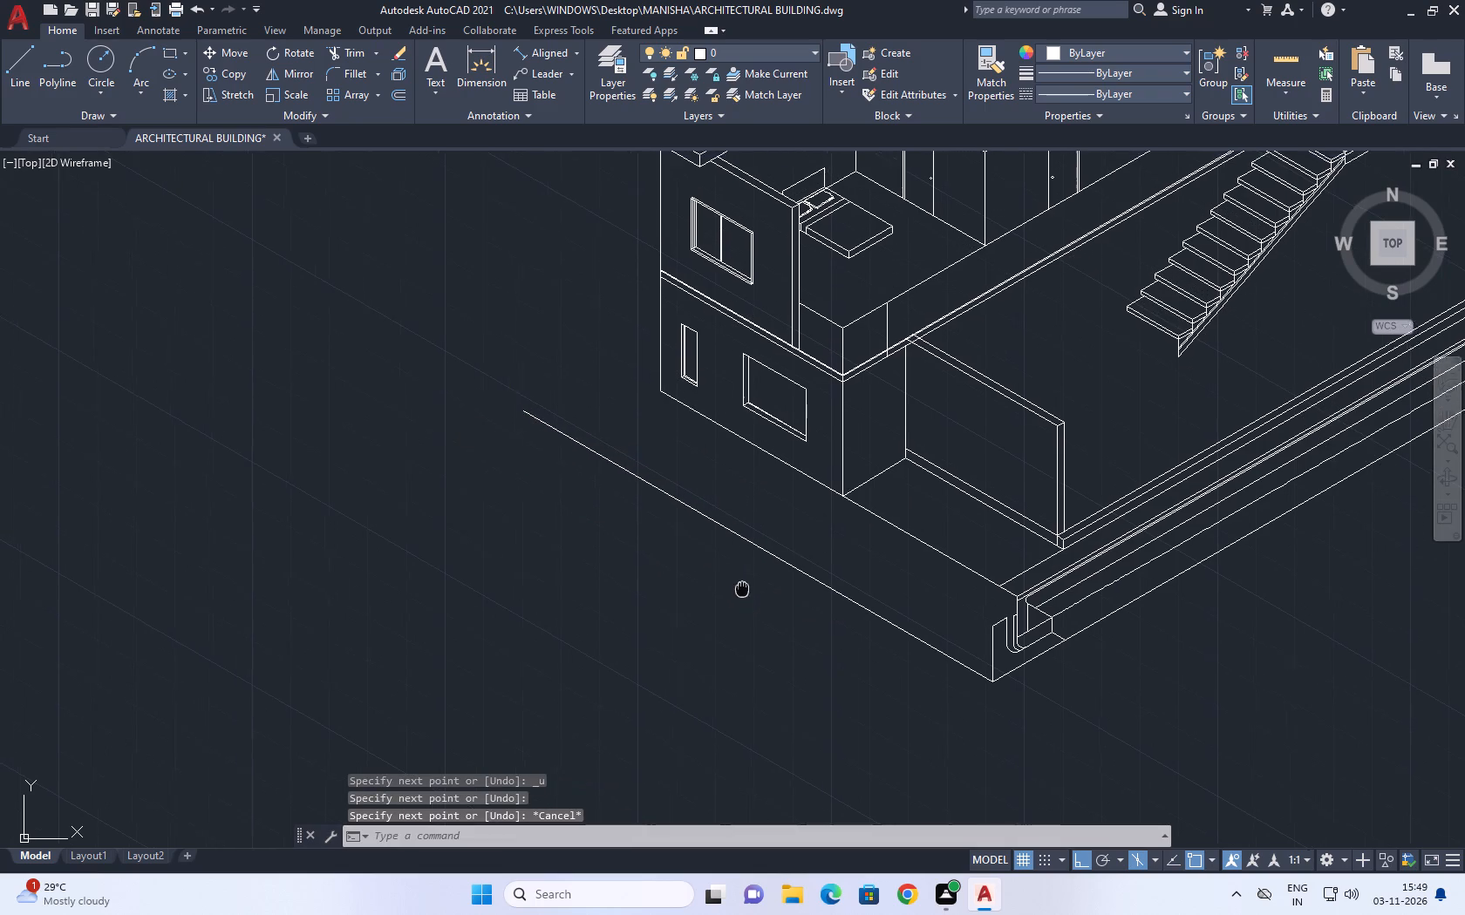
pyautogui.moveTo(750, 596); pyautogui.dragTo(813, 656, button='middle')
pyautogui.scroll(1, 852, 626)
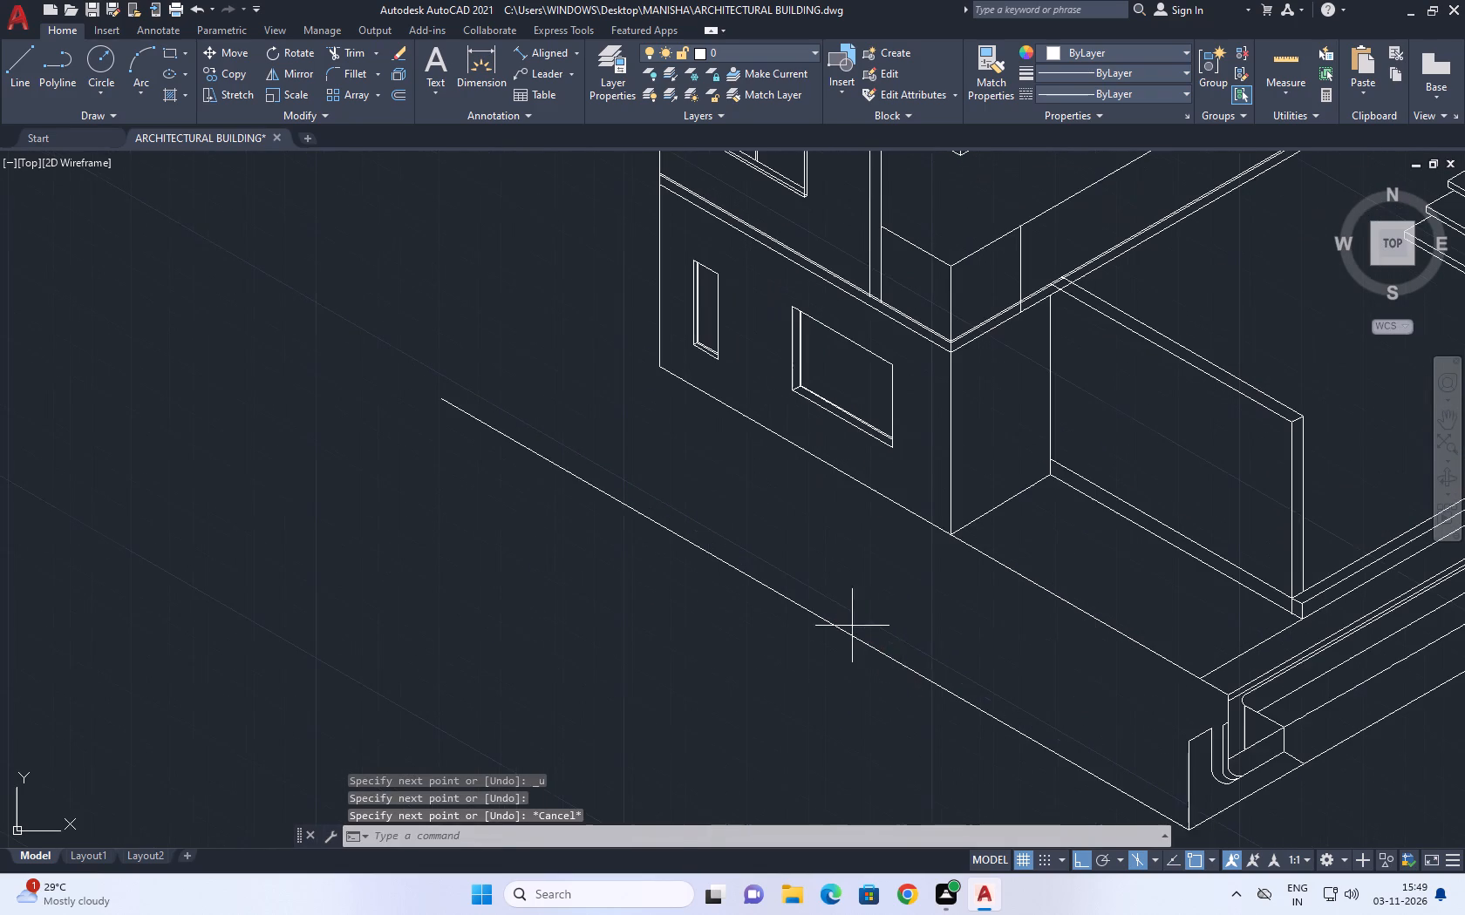
pyautogui.click(852, 626)
pyautogui.click(811, 660)
pyautogui.press('c')
pyautogui.press('o')
pyautogui.press('space')
pyautogui.click(821, 602)
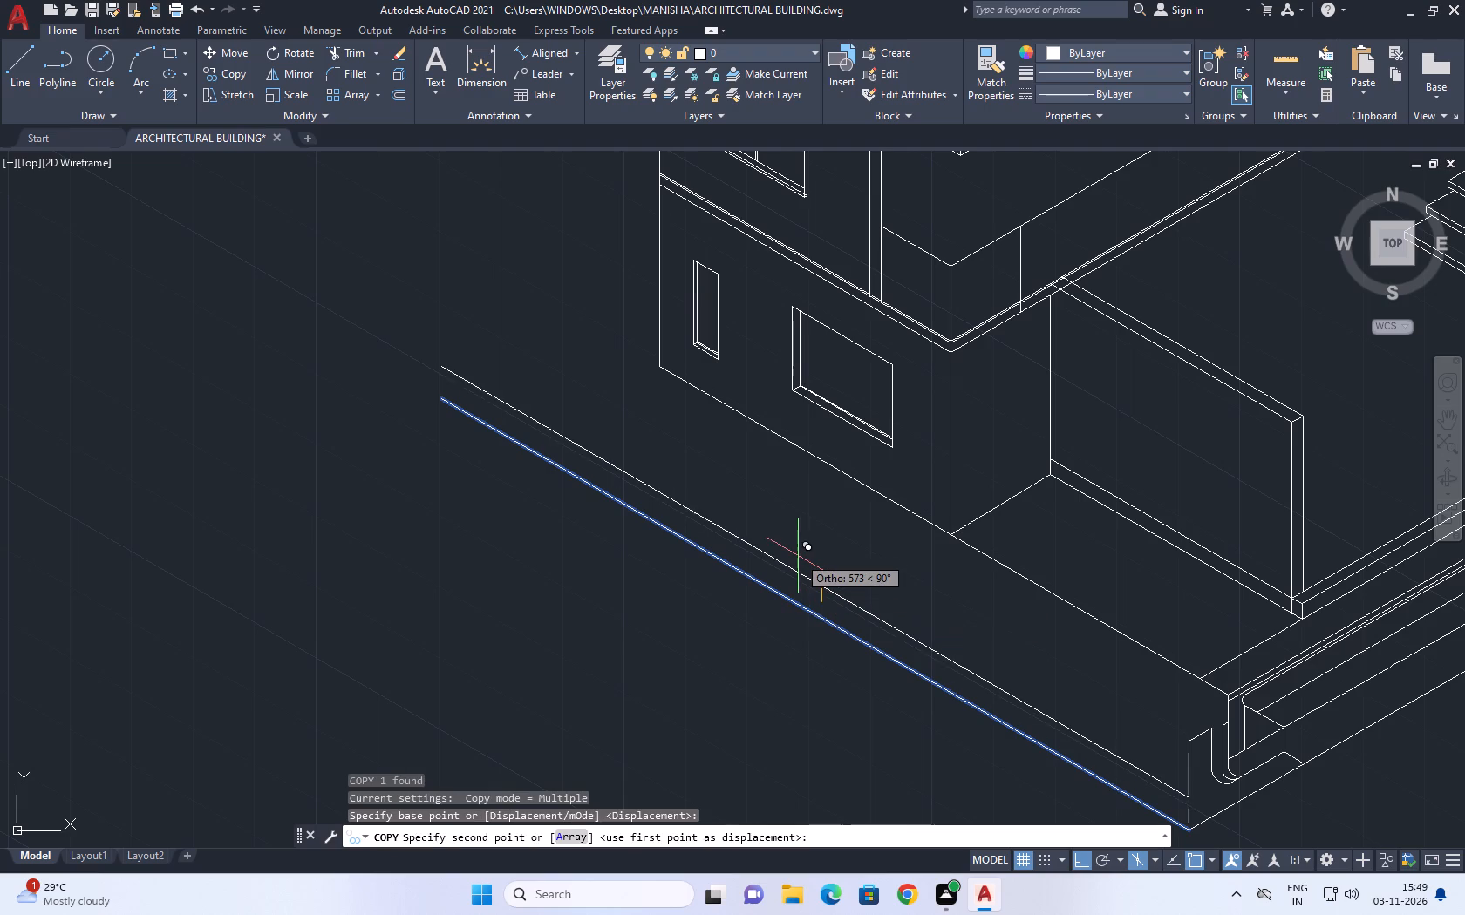
pyautogui.write('600')
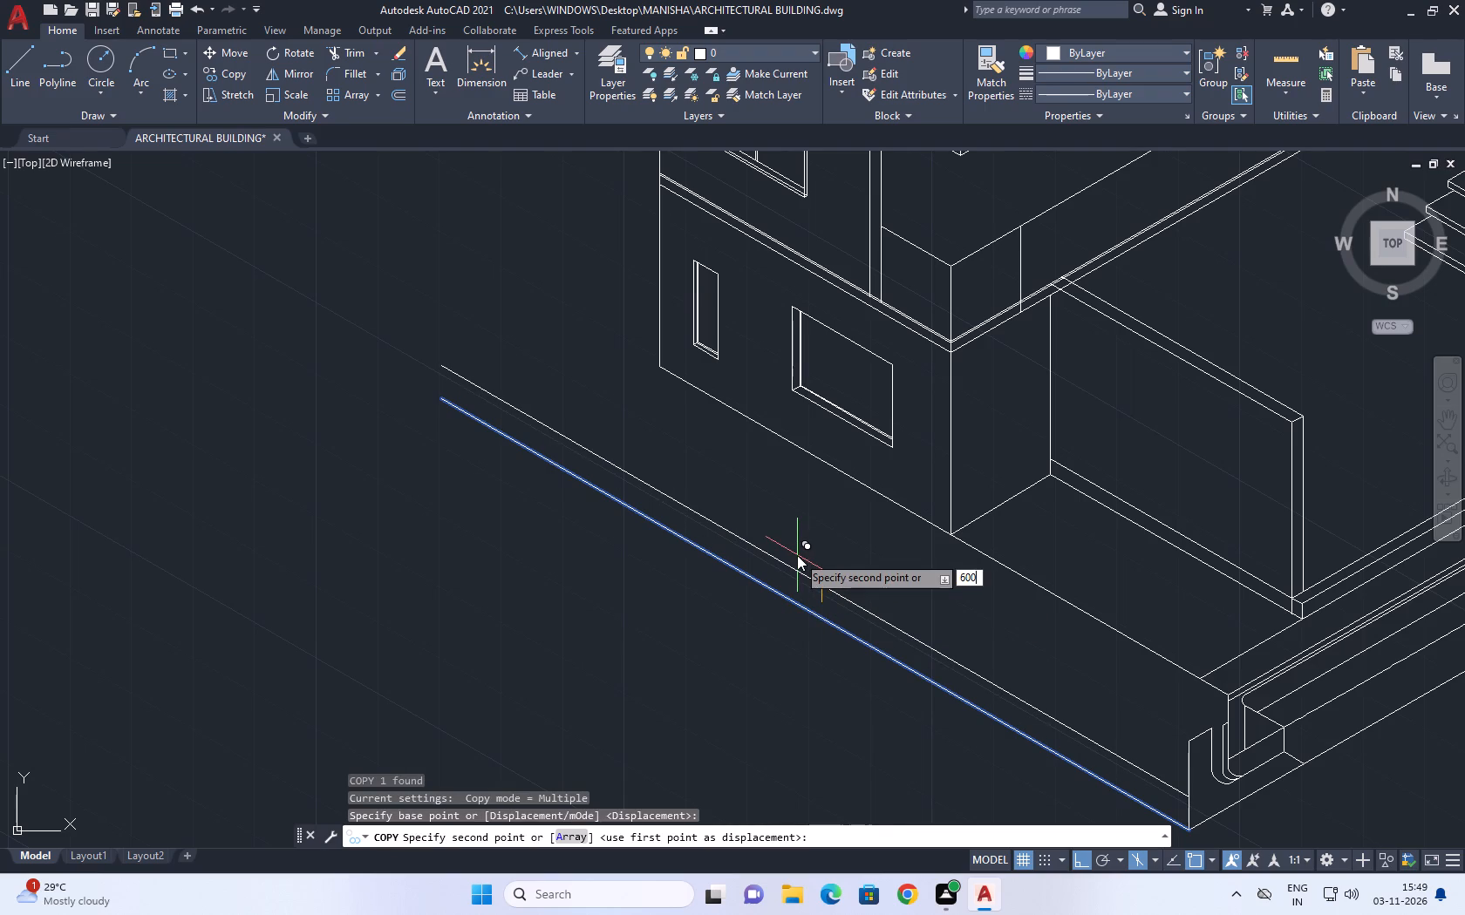
pyautogui.press('Return')
pyautogui.press('Escape')
# Draw a vertical line downward from the upper ground line's far end, running past the lower ground line's end.
pyautogui.moveTo(478, 366); pyautogui.dragTo(506, 493, button='middle')
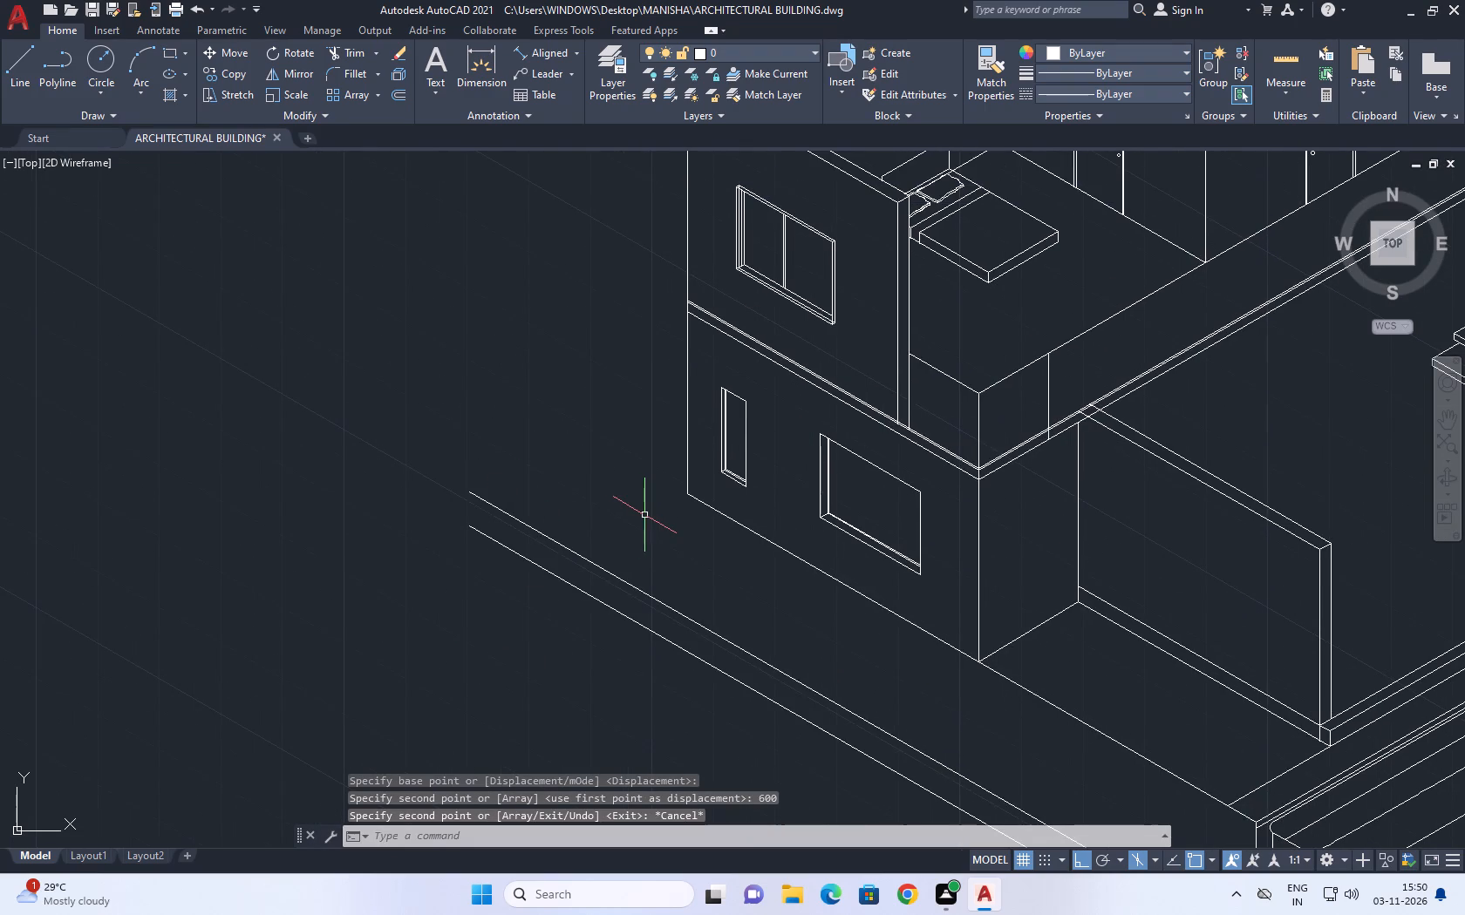
pyautogui.press('l')
pyautogui.press('space')
pyautogui.click(467, 489)
pyautogui.click(458, 525)
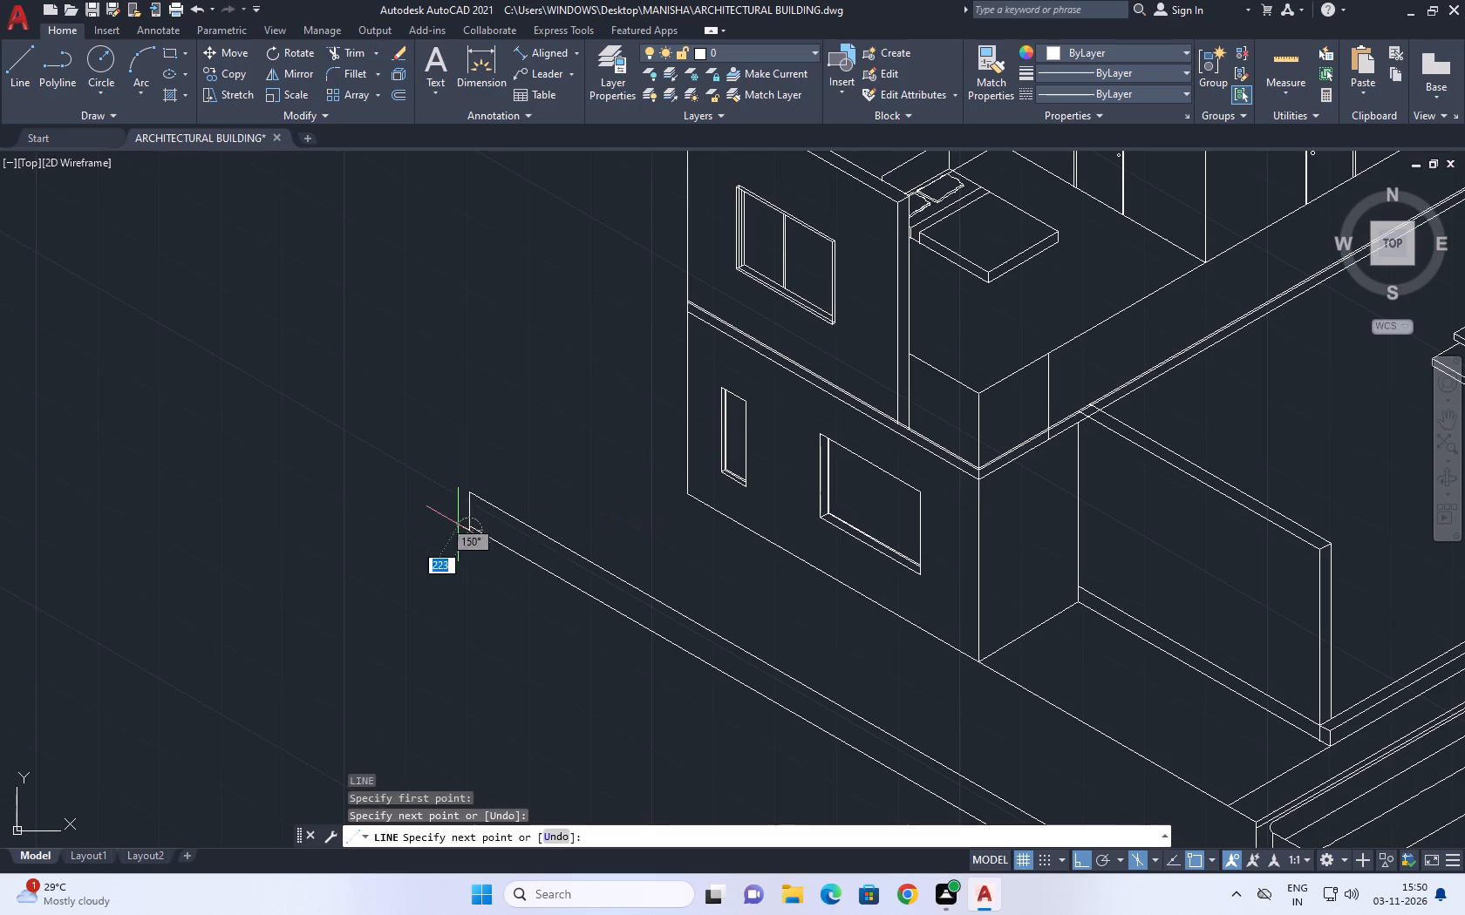
pyautogui.press('Escape')
# Trim the vertical end line's overhang below the lower ground line.
pyautogui.moveTo(529, 475); pyautogui.dragTo(527, 523, button='middle')
pyautogui.press('t')
pyautogui.press('r')
pyautogui.press('space')
pyautogui.scroll(4, 474, 566)
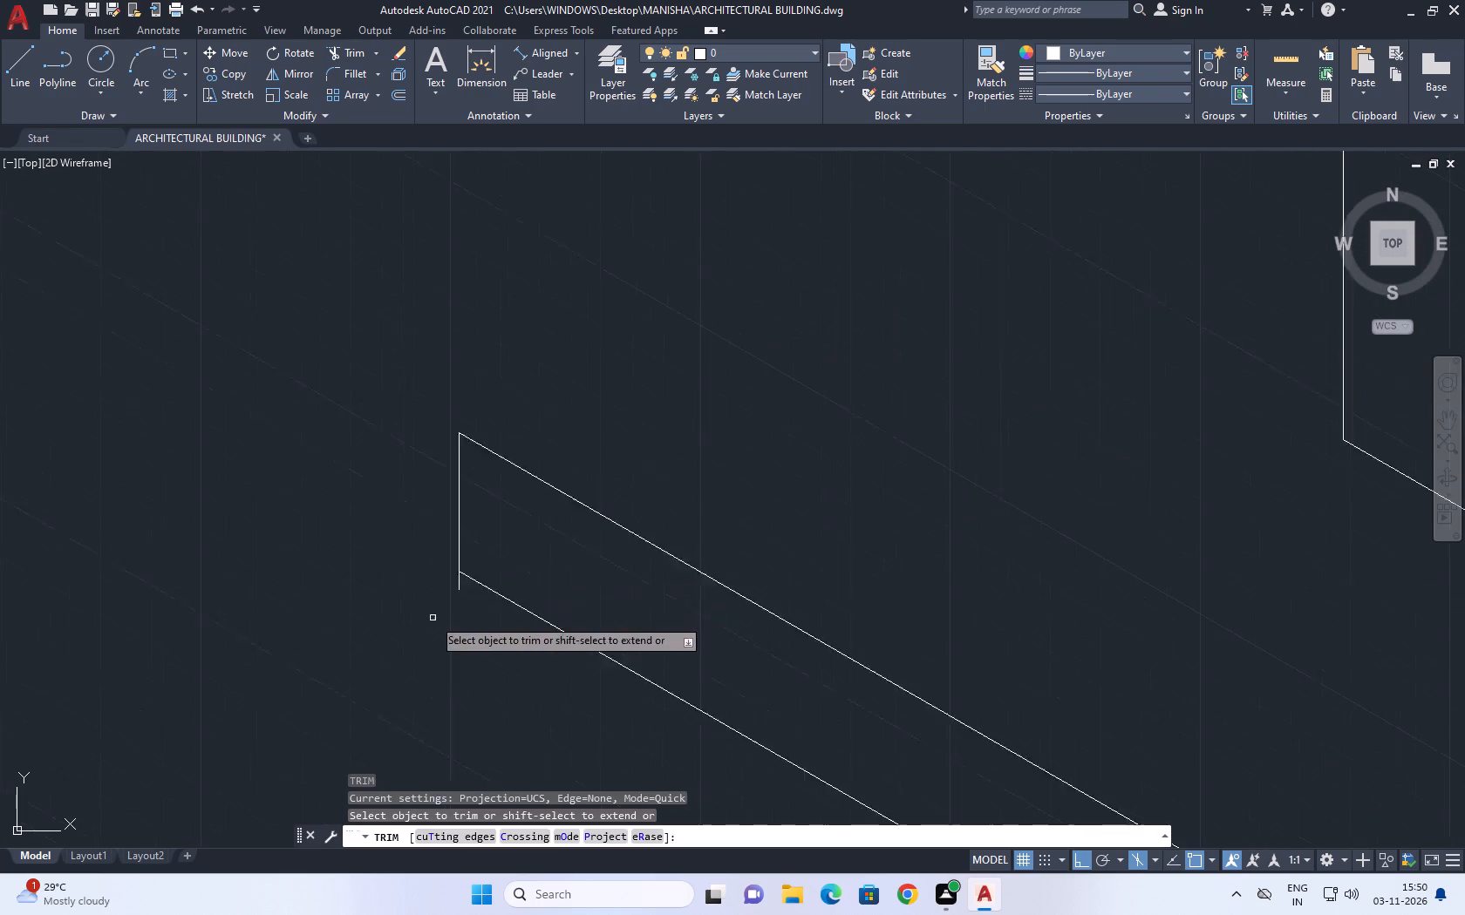
pyautogui.click(481, 583)
pyautogui.click(426, 542)
pyautogui.press('Escape')
pyautogui.scroll(-1, 504, 583)
pyautogui.scroll(1, 487, 573)
pyautogui.press('space')
pyautogui.click(499, 589)
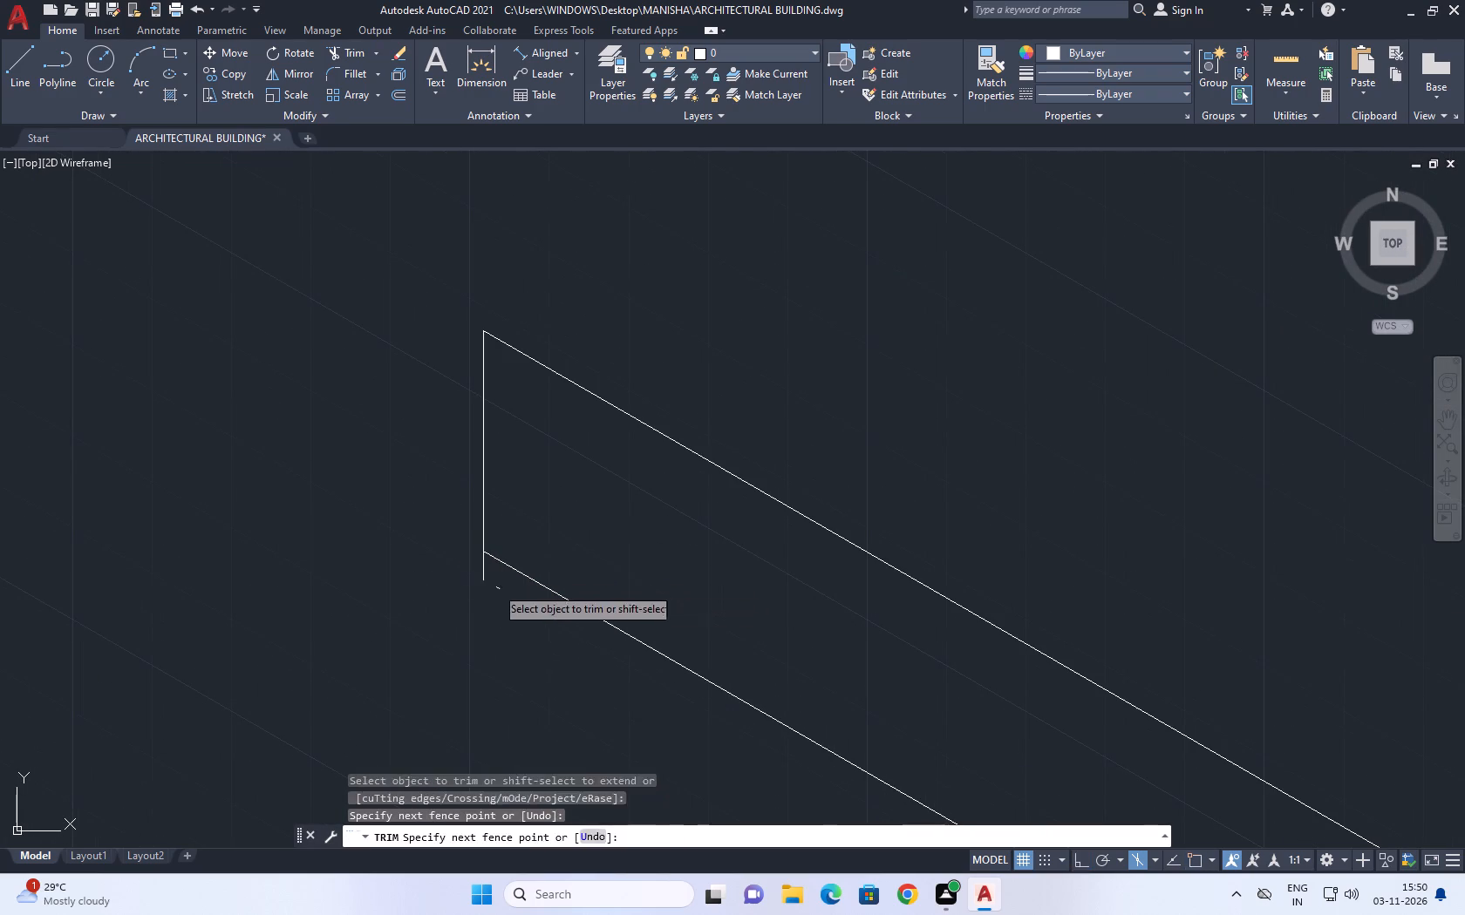
pyautogui.click(437, 560)
pyautogui.click(498, 572)
pyautogui.moveTo(409, 555); pyautogui.dragTo(399, 553)
pyautogui.scroll(-5, 526, 568)
pyautogui.press('Escape')
# Draw a line about 4820 long at 30° from the ground base's upper far corner, running past the window wall's outer edge.
pyautogui.moveTo(555, 469); pyautogui.dragTo(523, 573, button='middle')
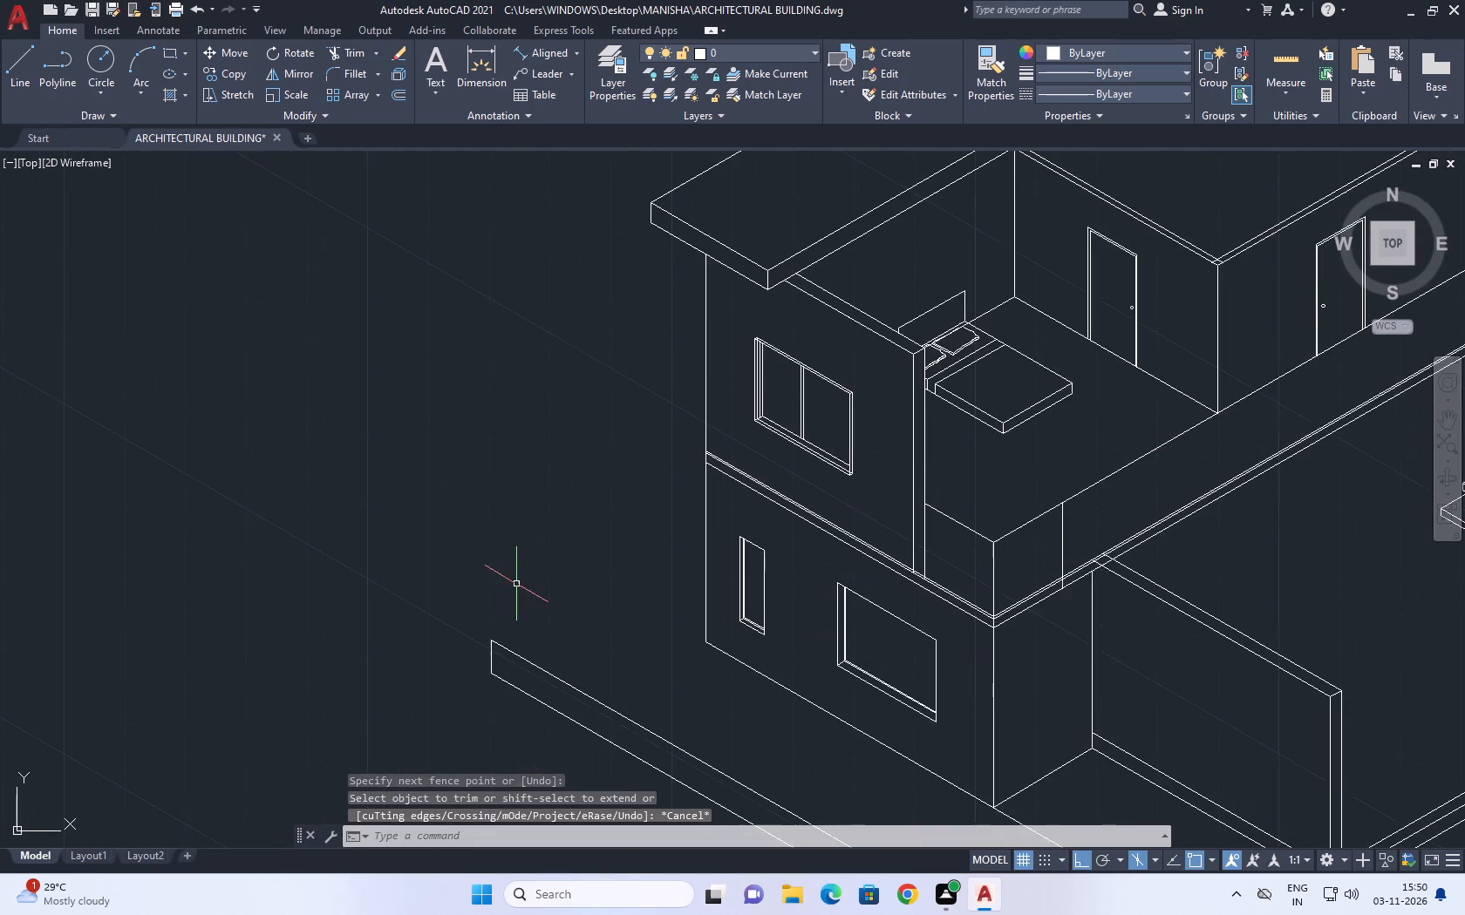
pyautogui.press('l')
pyautogui.press('space')
pyautogui.scroll(2, 485, 630)
pyautogui.click(501, 656)
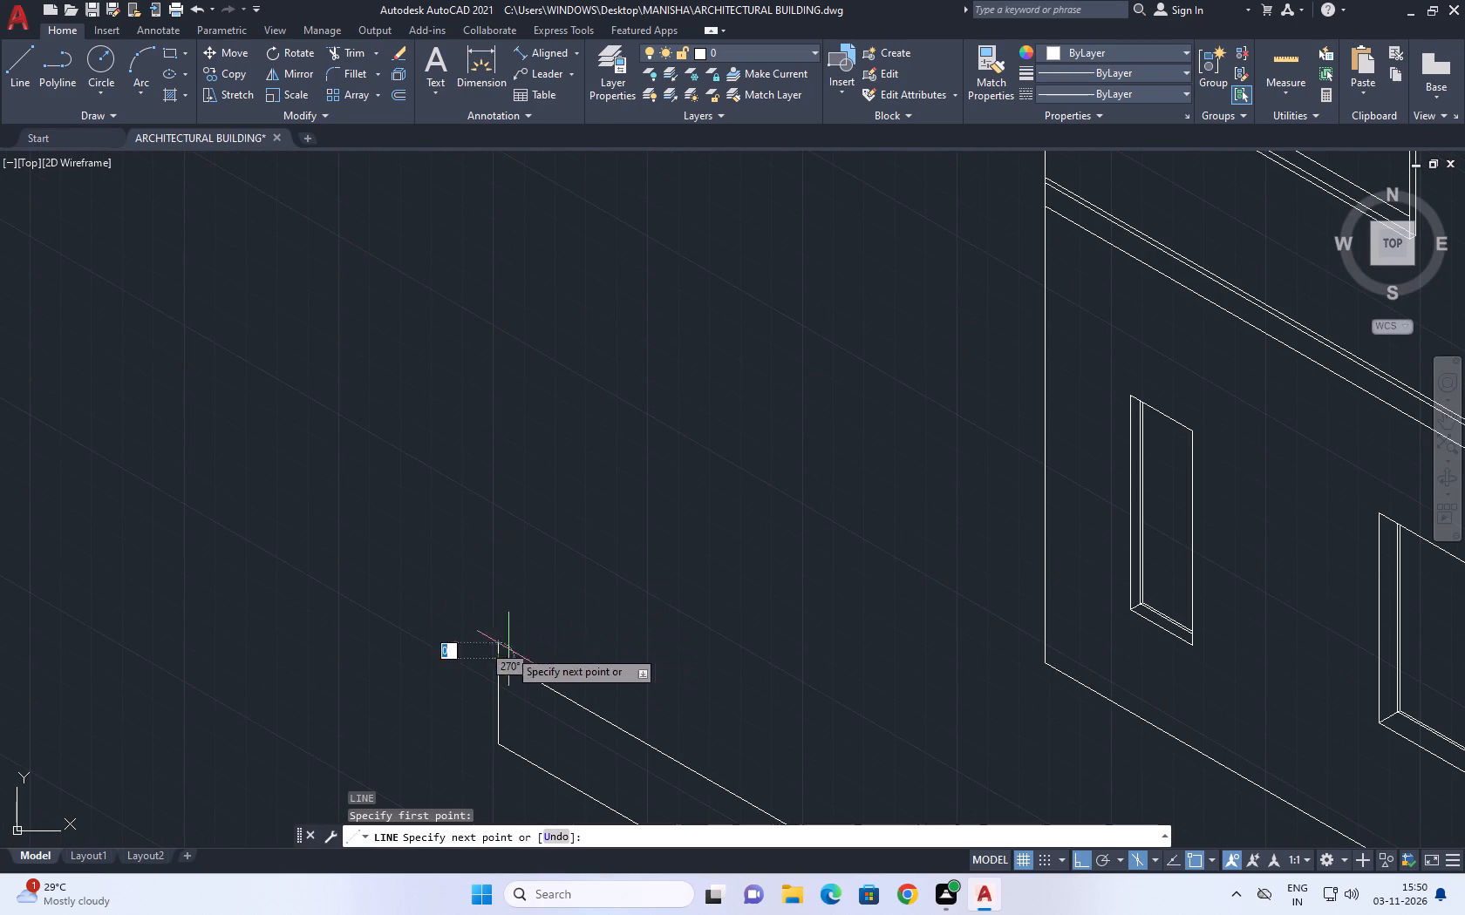
pyautogui.press('F5')
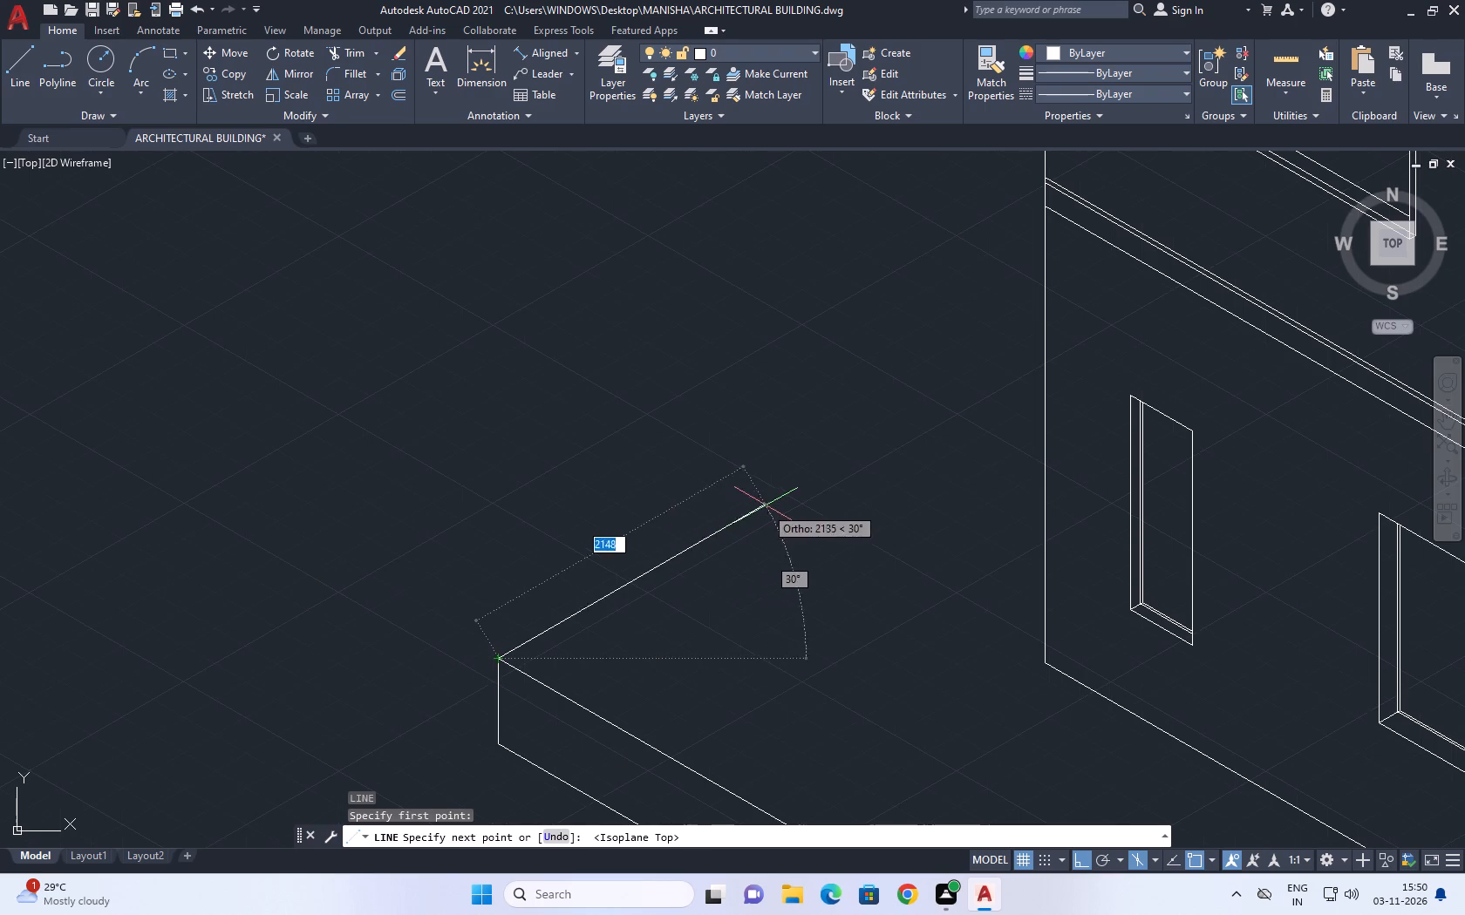
pyautogui.scroll(-1, 826, 496)
pyautogui.scroll(1, 971, 381)
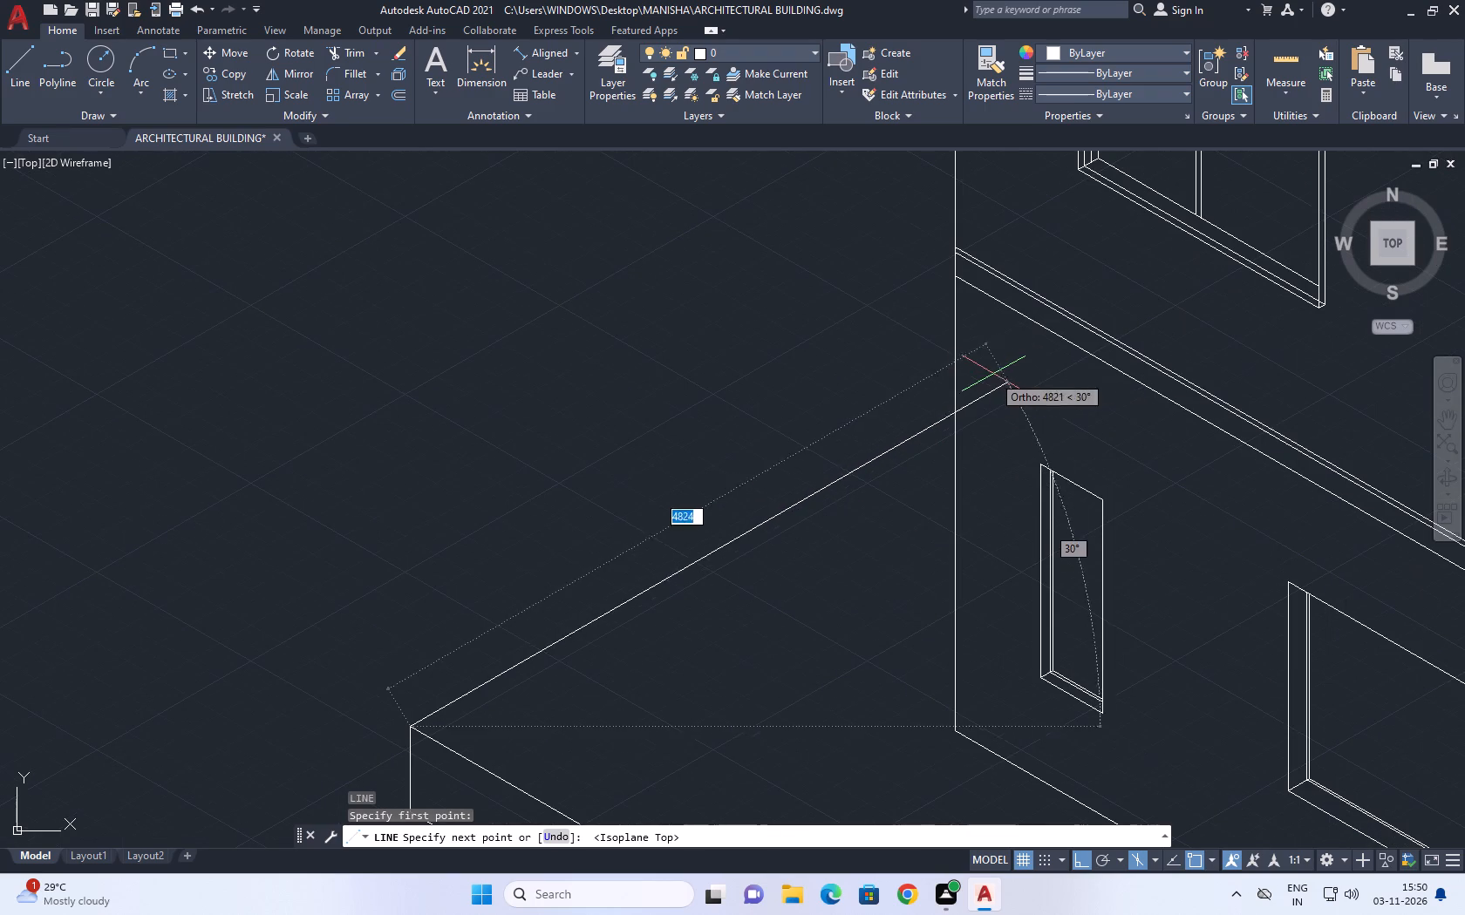
pyautogui.click(1010, 369)
pyautogui.press('Escape')
# Trim the part of the new 30° ground line that crosses the window wall.
pyautogui.write('tr')
pyautogui.press('space')
pyautogui.click(997, 389)
pyautogui.scroll(-4, 981, 410)
pyautogui.press('Escape')
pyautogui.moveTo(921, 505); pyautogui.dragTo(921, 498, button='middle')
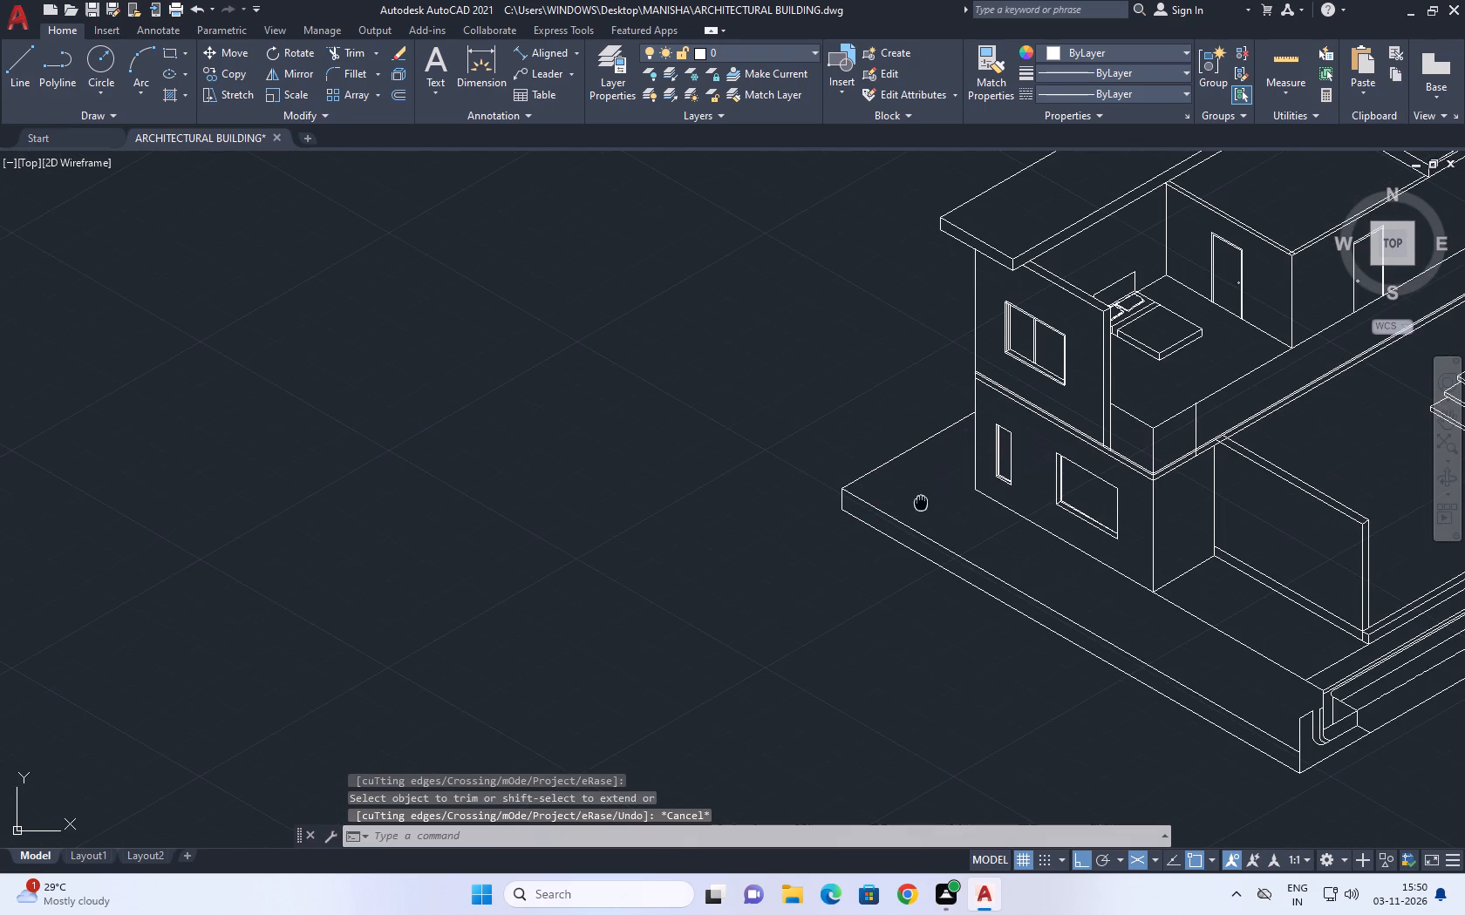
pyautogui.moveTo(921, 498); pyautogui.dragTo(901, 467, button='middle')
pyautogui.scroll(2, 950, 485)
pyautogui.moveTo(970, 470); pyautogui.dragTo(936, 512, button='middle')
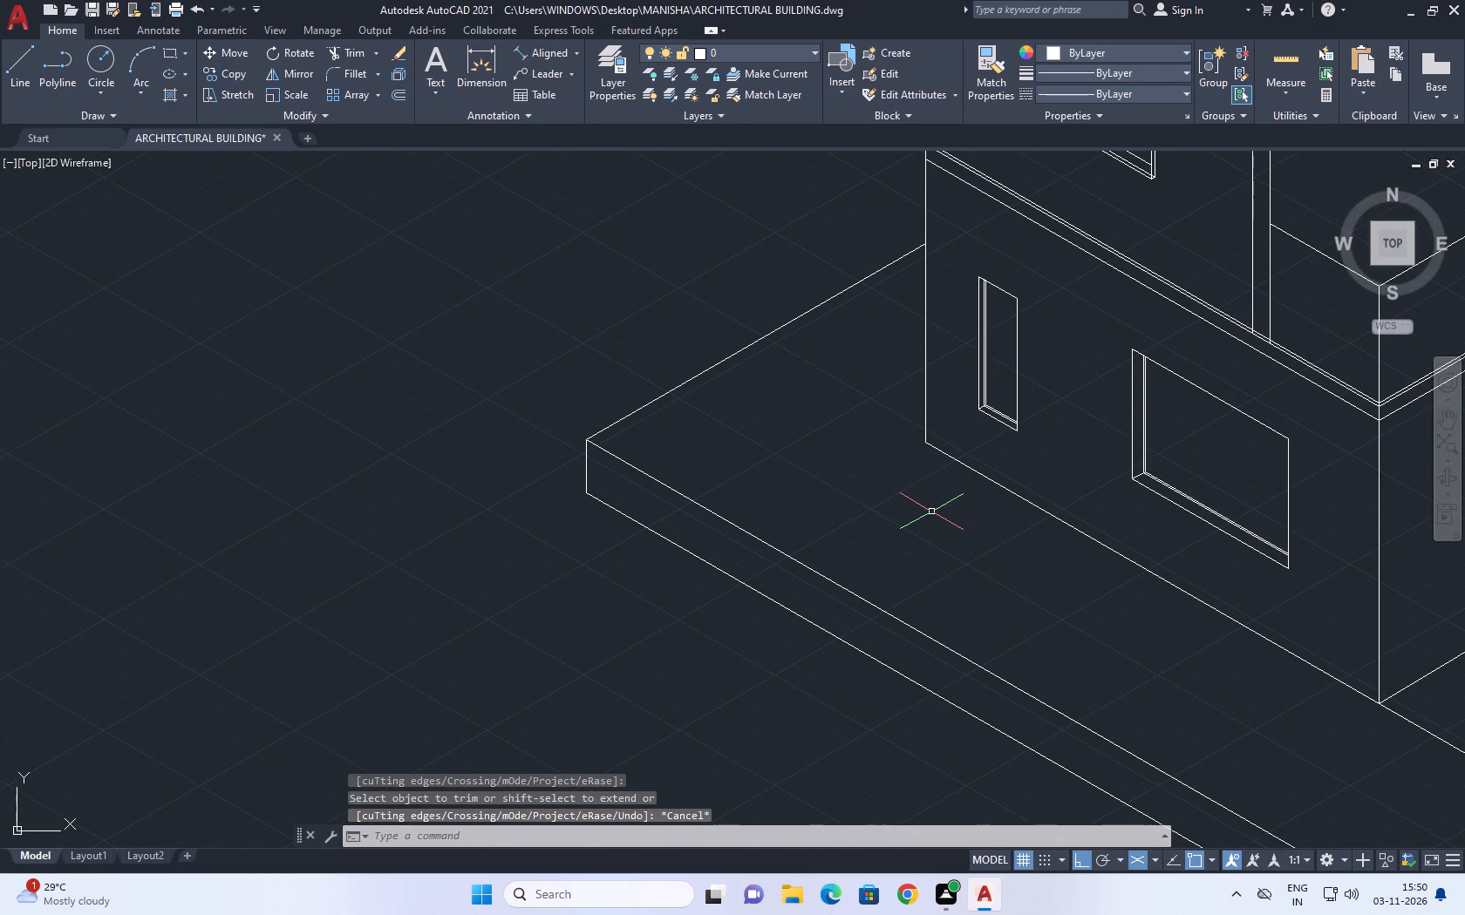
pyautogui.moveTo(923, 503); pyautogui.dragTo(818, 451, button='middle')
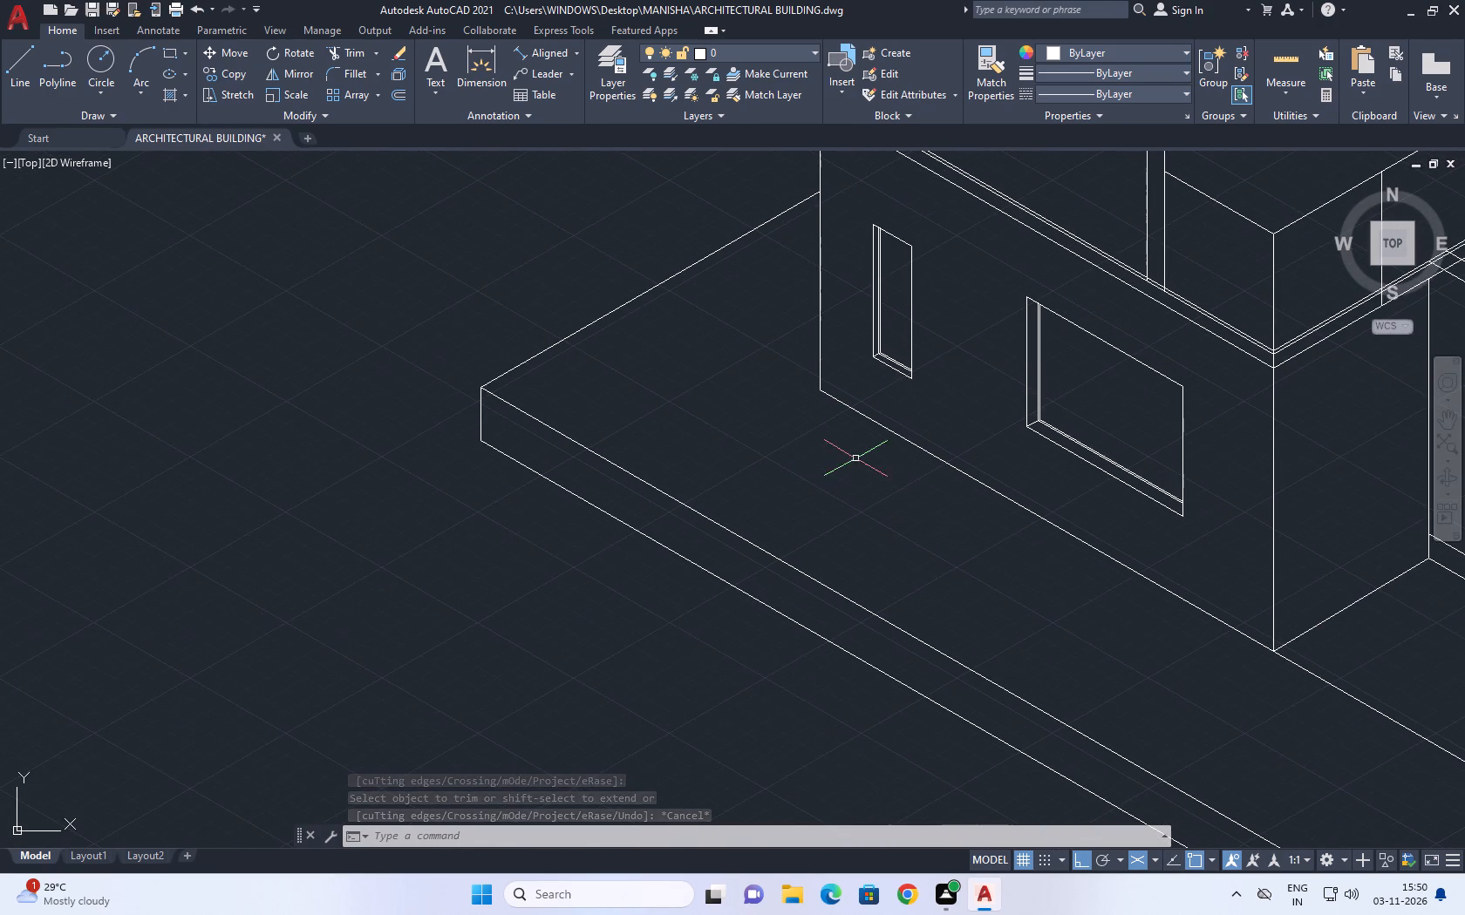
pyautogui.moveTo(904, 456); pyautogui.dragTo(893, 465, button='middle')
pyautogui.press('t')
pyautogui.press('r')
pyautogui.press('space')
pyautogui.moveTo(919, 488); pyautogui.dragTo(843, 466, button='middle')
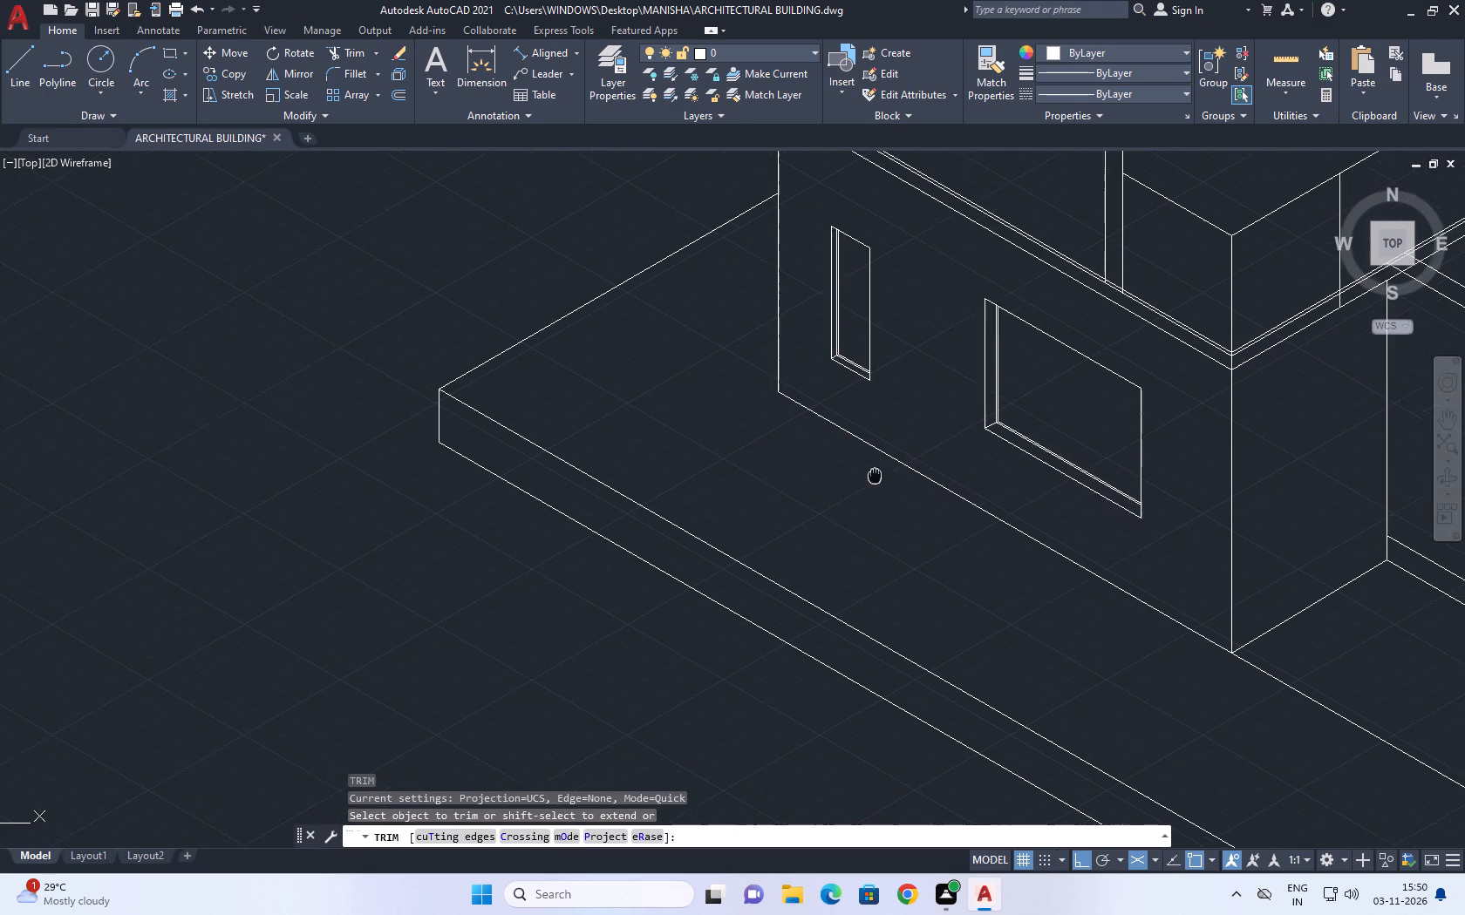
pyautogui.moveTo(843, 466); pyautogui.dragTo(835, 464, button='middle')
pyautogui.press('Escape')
# Copy the window wall's base line about 590 straight down.
pyautogui.scroll(-3, 799, 459)
pyautogui.click(862, 481)
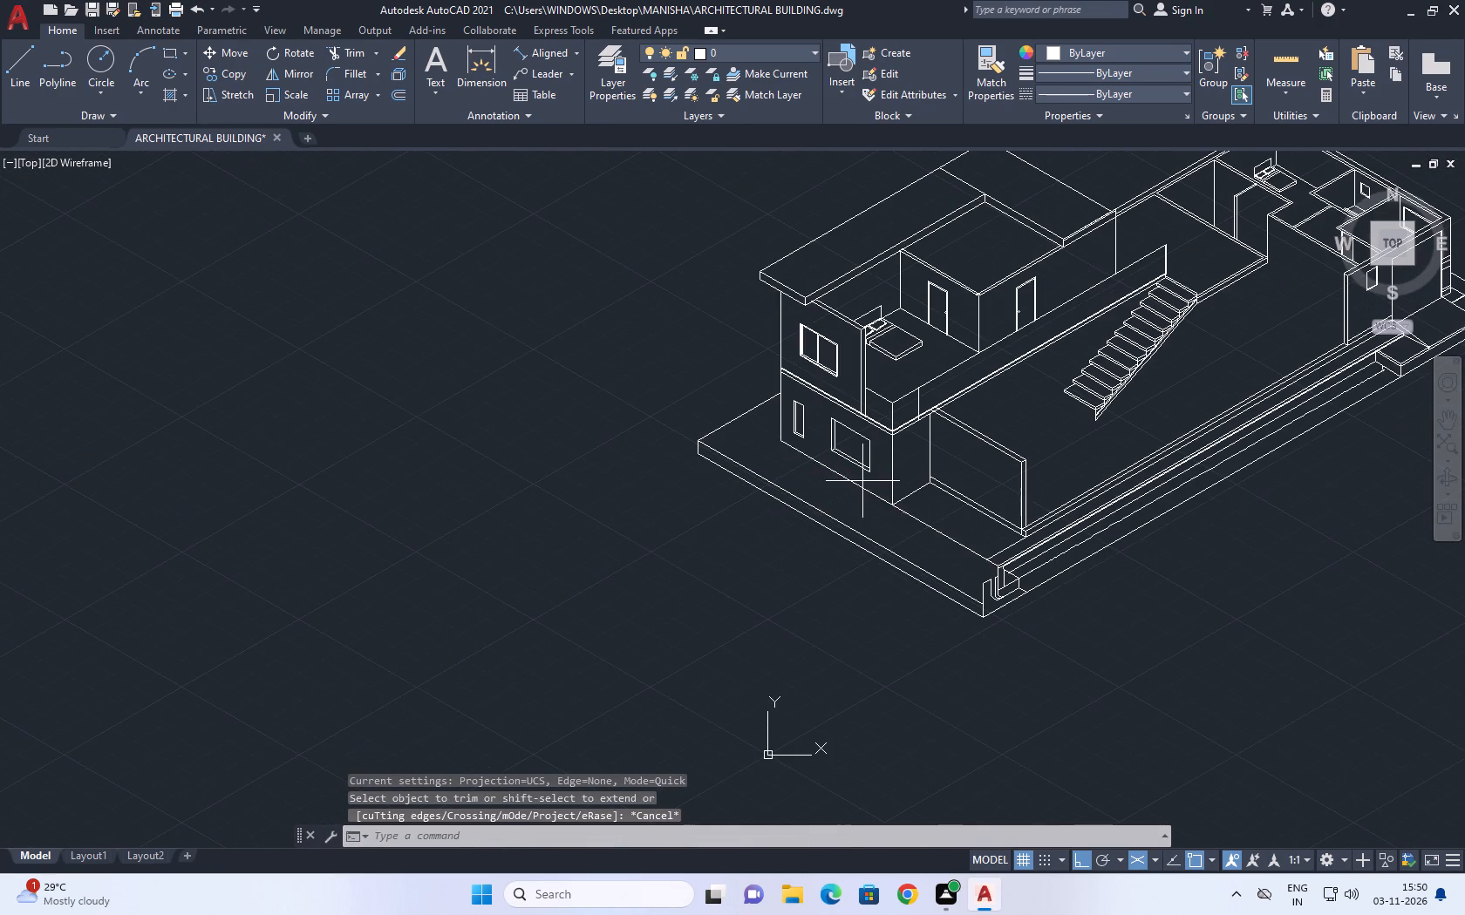
pyautogui.click(840, 491)
pyautogui.moveTo(850, 499); pyautogui.dragTo(851, 530, button='middle')
pyautogui.press('c')
pyautogui.press('o')
pyautogui.press('space')
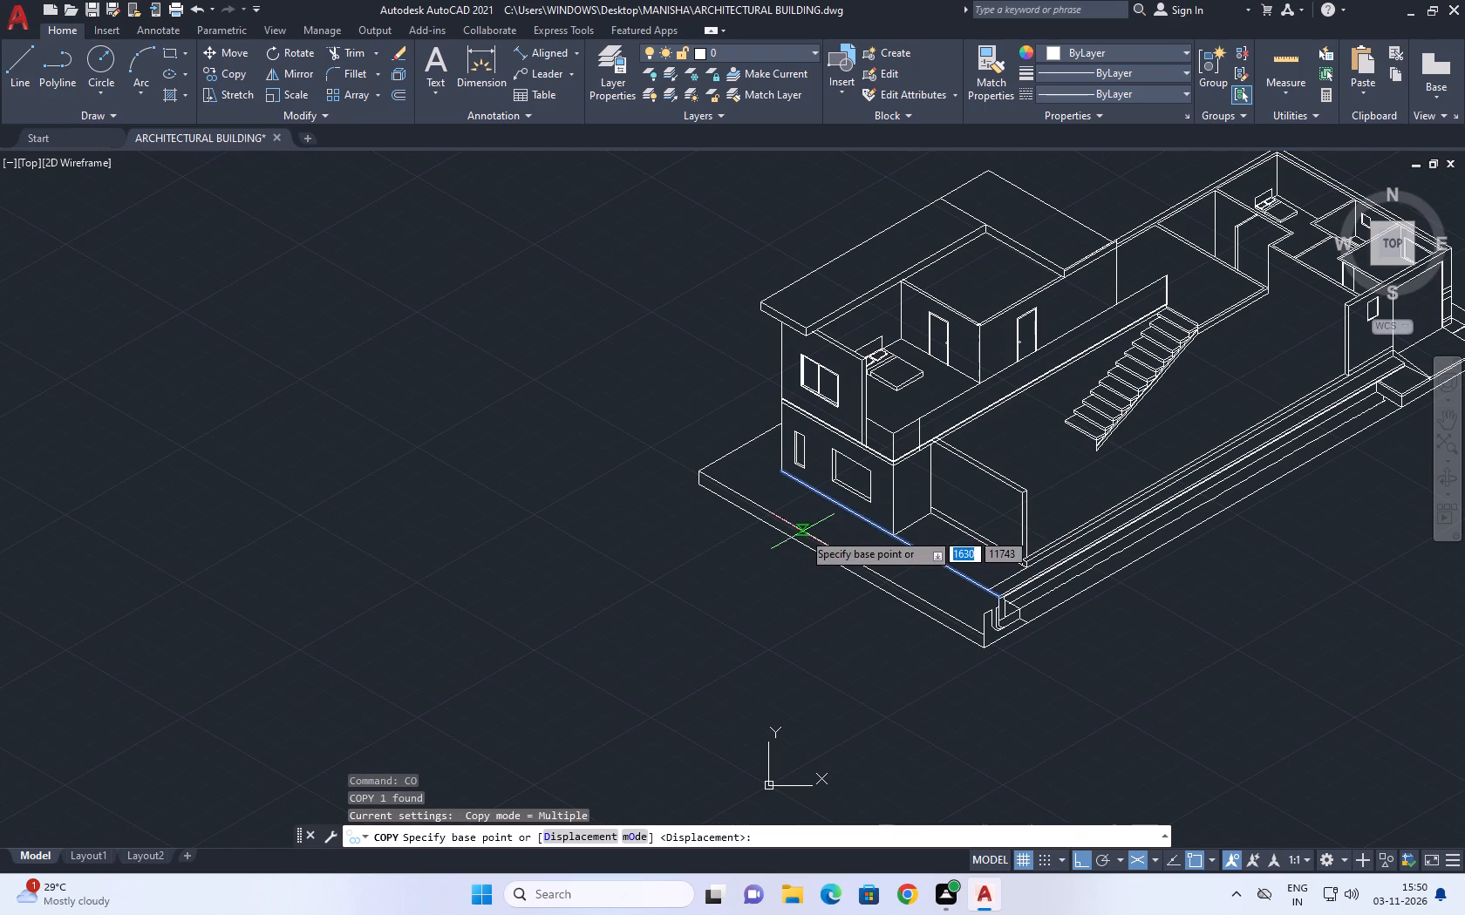
pyautogui.scroll(2, 804, 524)
pyautogui.click(925, 510)
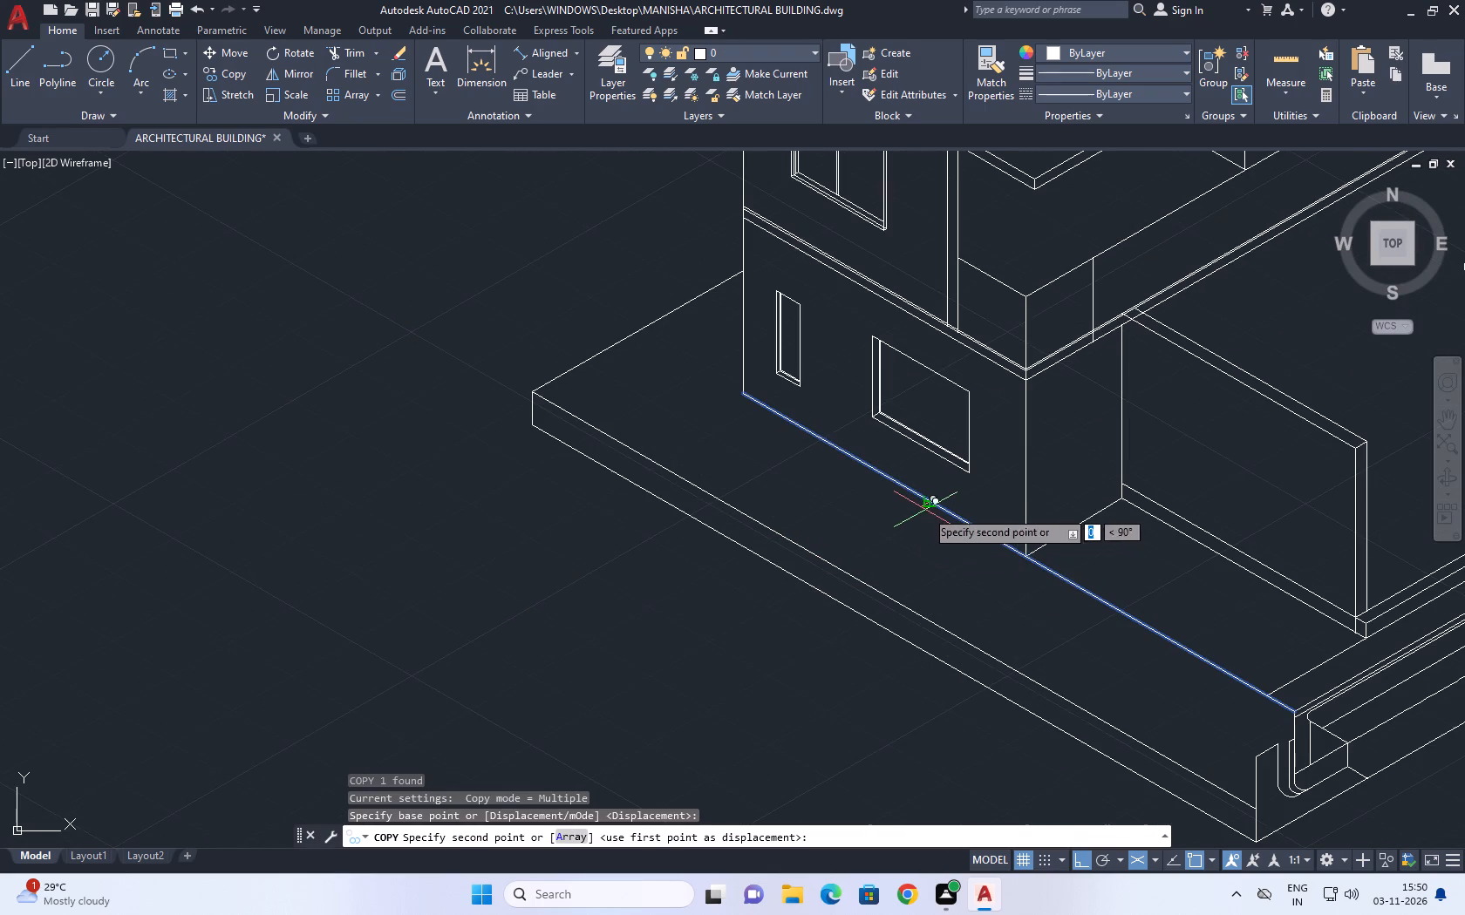
pyautogui.press('F5')
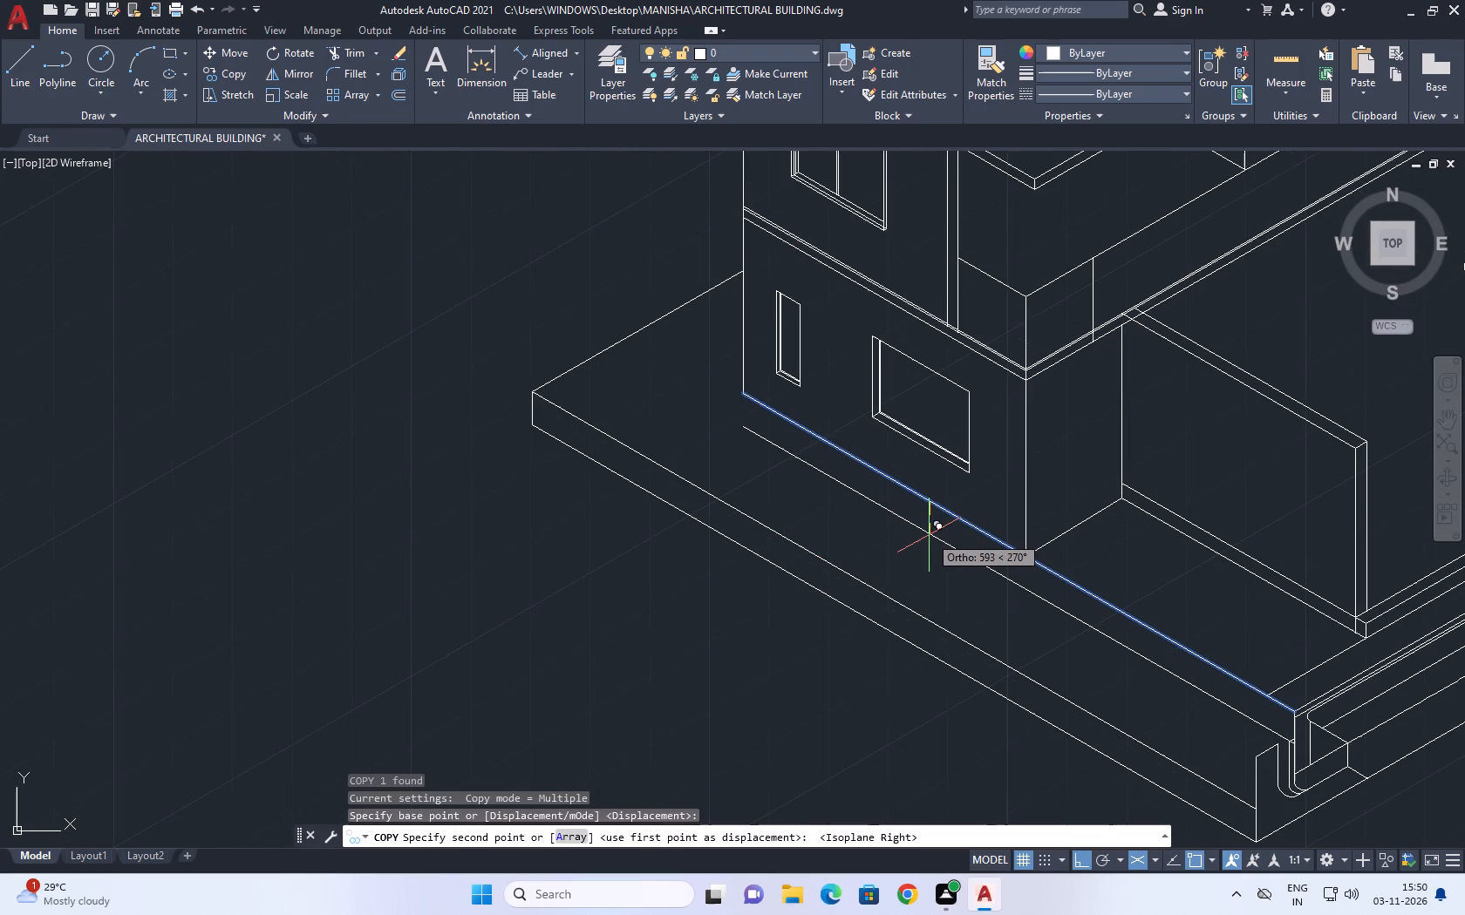
pyautogui.click(929, 532)
pyautogui.press('Escape')
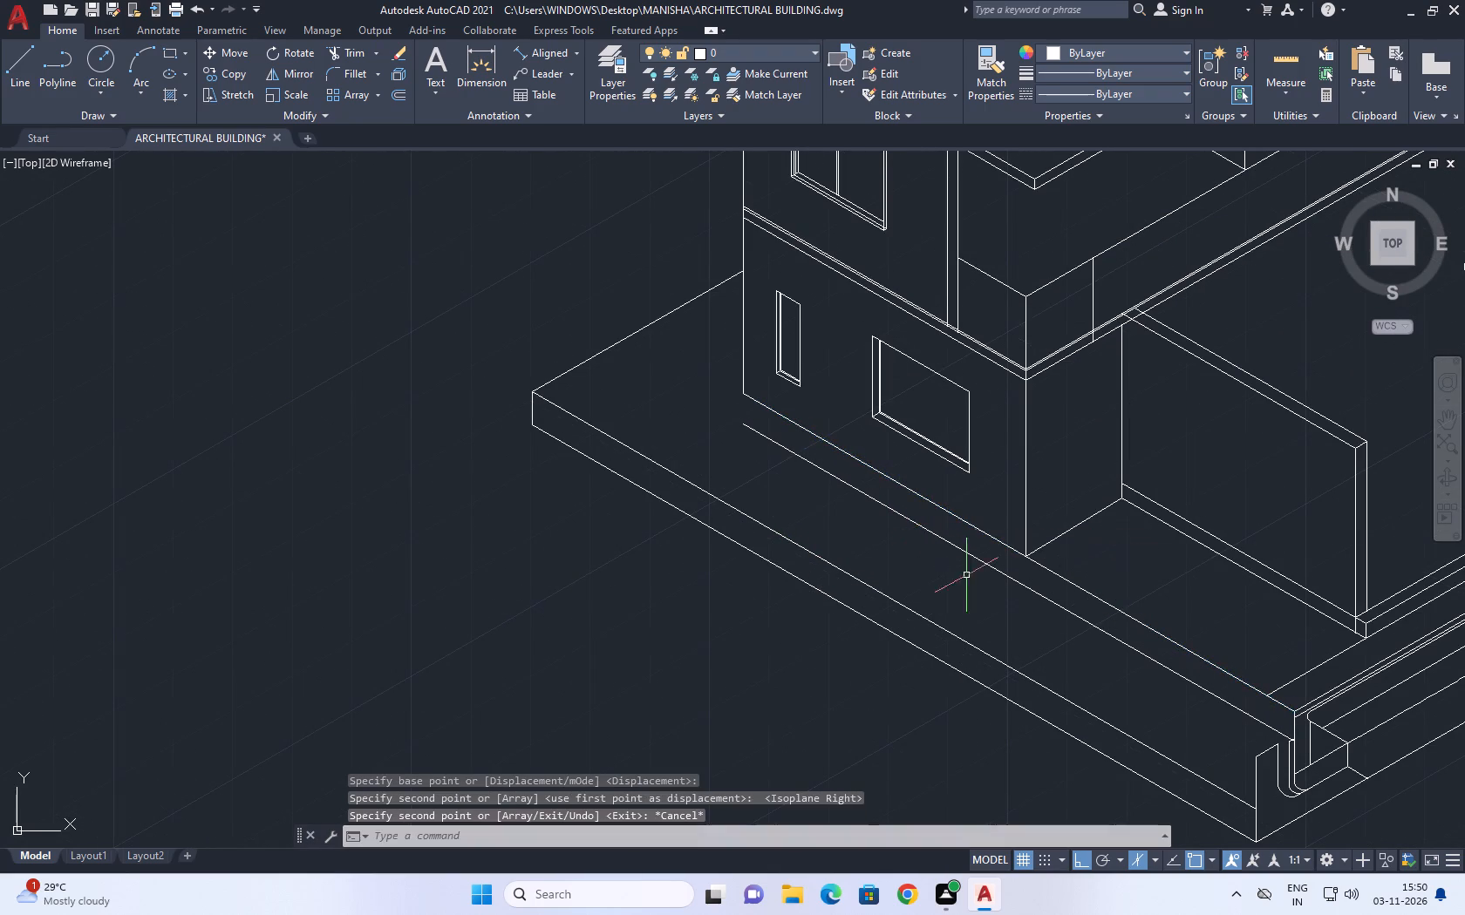
# Move the copied line up so its front end meets the upper corner of the small profile at the front channel.
pyautogui.scroll(1, 1265, 712)
pyautogui.moveTo(1285, 716); pyautogui.dragTo(910, 430, button='middle')
pyautogui.scroll(3, 871, 471)
pyautogui.scroll(2, 1162, 487)
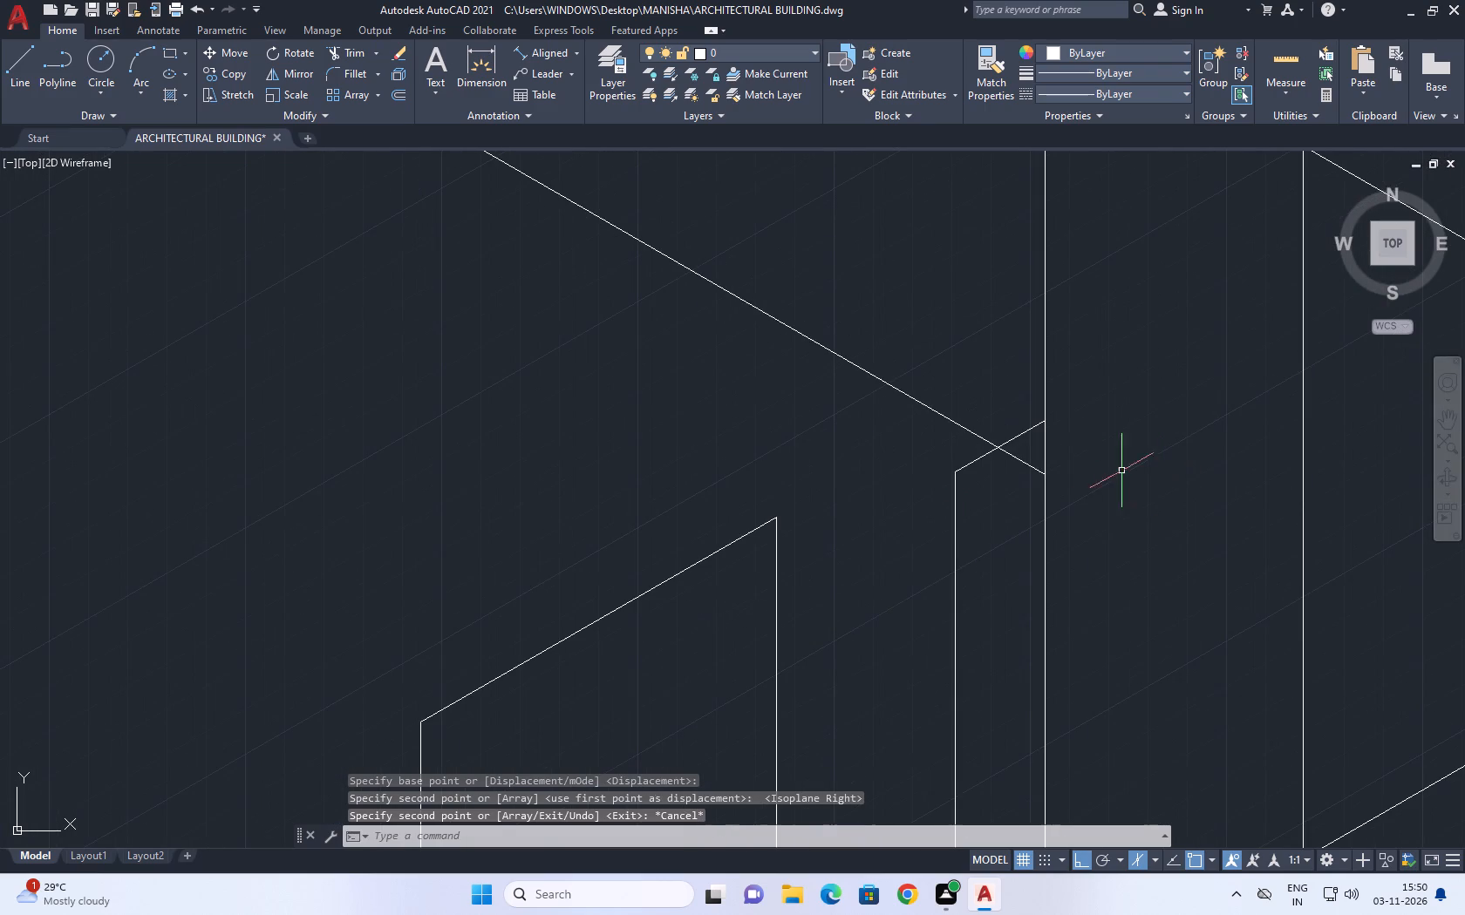
pyautogui.click(1026, 470)
pyautogui.click(1017, 458)
pyautogui.moveTo(1071, 476); pyautogui.dragTo(1078, 529, button='middle')
pyautogui.press('m')
pyautogui.press('space')
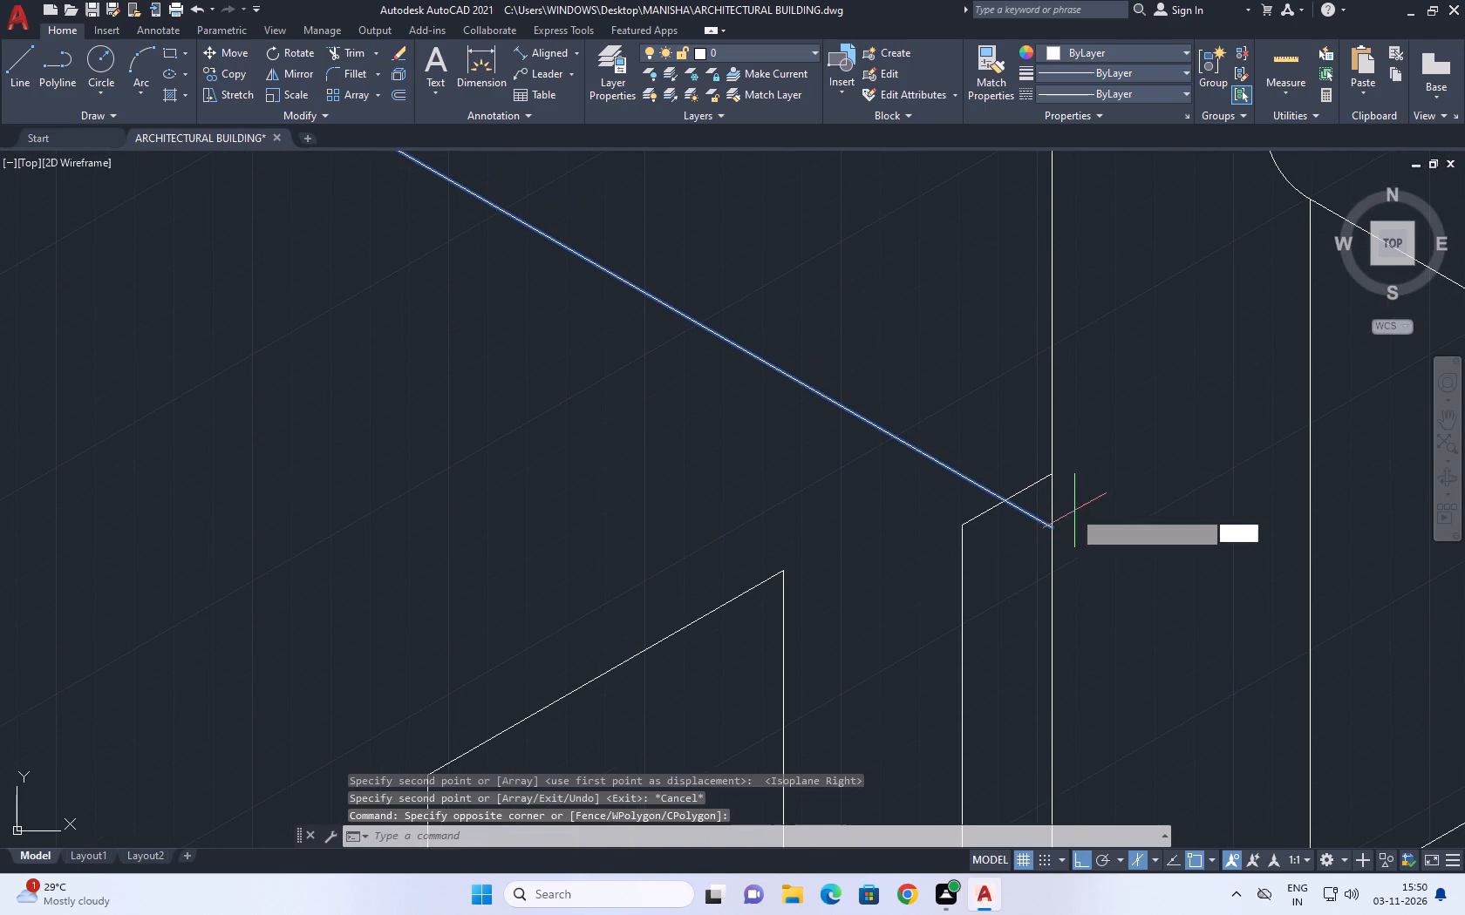
pyautogui.click(1043, 527)
pyautogui.click(1051, 475)
pyautogui.click(1001, 449)
pyautogui.moveTo(929, 454); pyautogui.dragTo(899, 451)
pyautogui.moveTo(916, 410); pyautogui.dragTo(889, 374)
pyautogui.click(804, 351)
pyautogui.scroll(-2, 891, 382)
pyautogui.moveTo(960, 400); pyautogui.dragTo(1029, 512, button='middle')
pyautogui.press('Escape')
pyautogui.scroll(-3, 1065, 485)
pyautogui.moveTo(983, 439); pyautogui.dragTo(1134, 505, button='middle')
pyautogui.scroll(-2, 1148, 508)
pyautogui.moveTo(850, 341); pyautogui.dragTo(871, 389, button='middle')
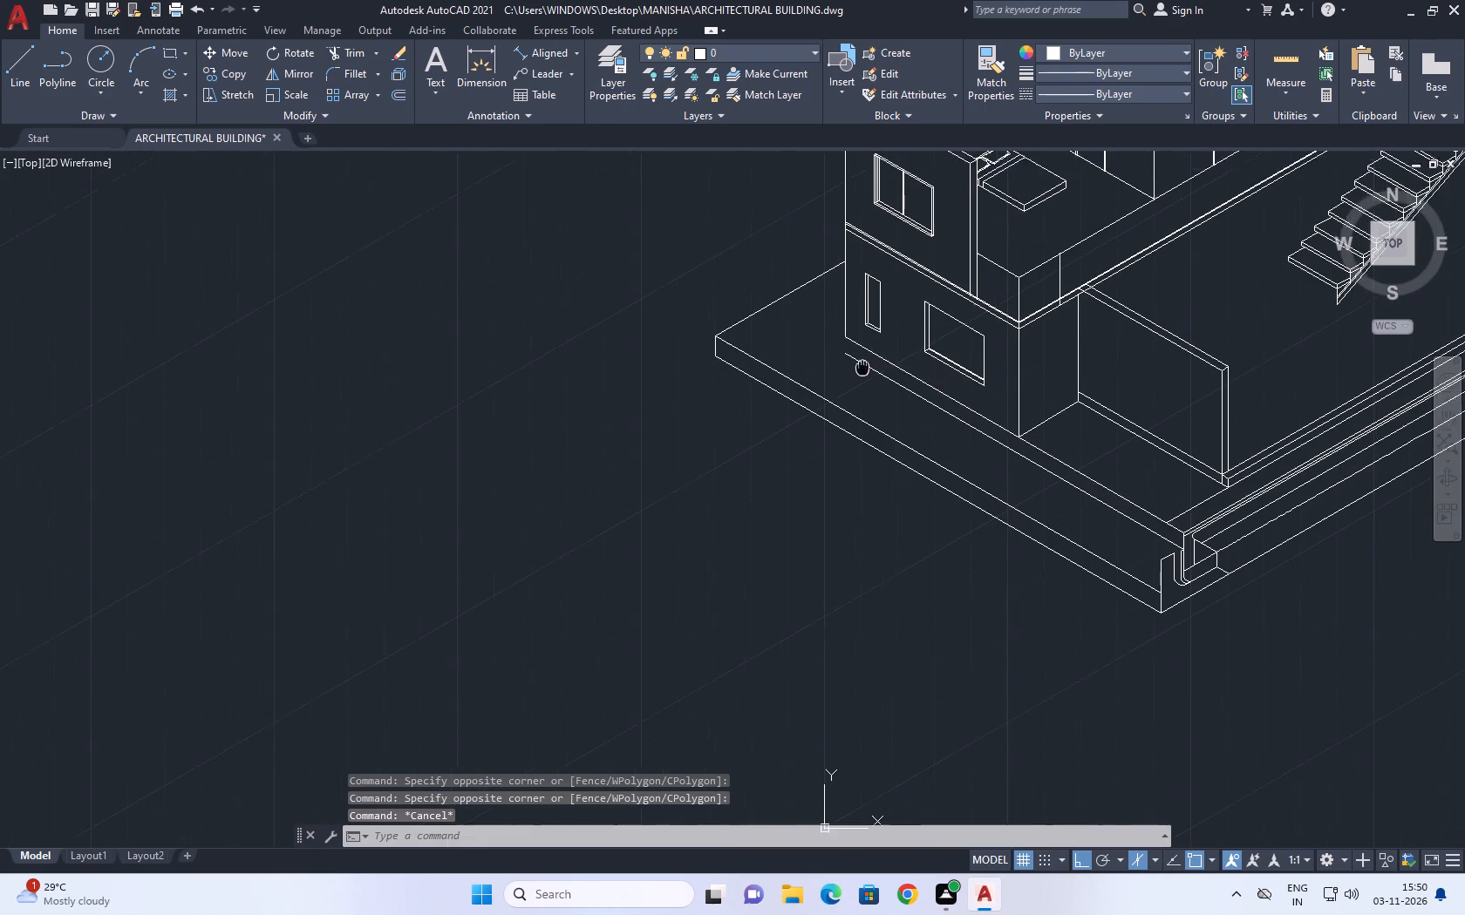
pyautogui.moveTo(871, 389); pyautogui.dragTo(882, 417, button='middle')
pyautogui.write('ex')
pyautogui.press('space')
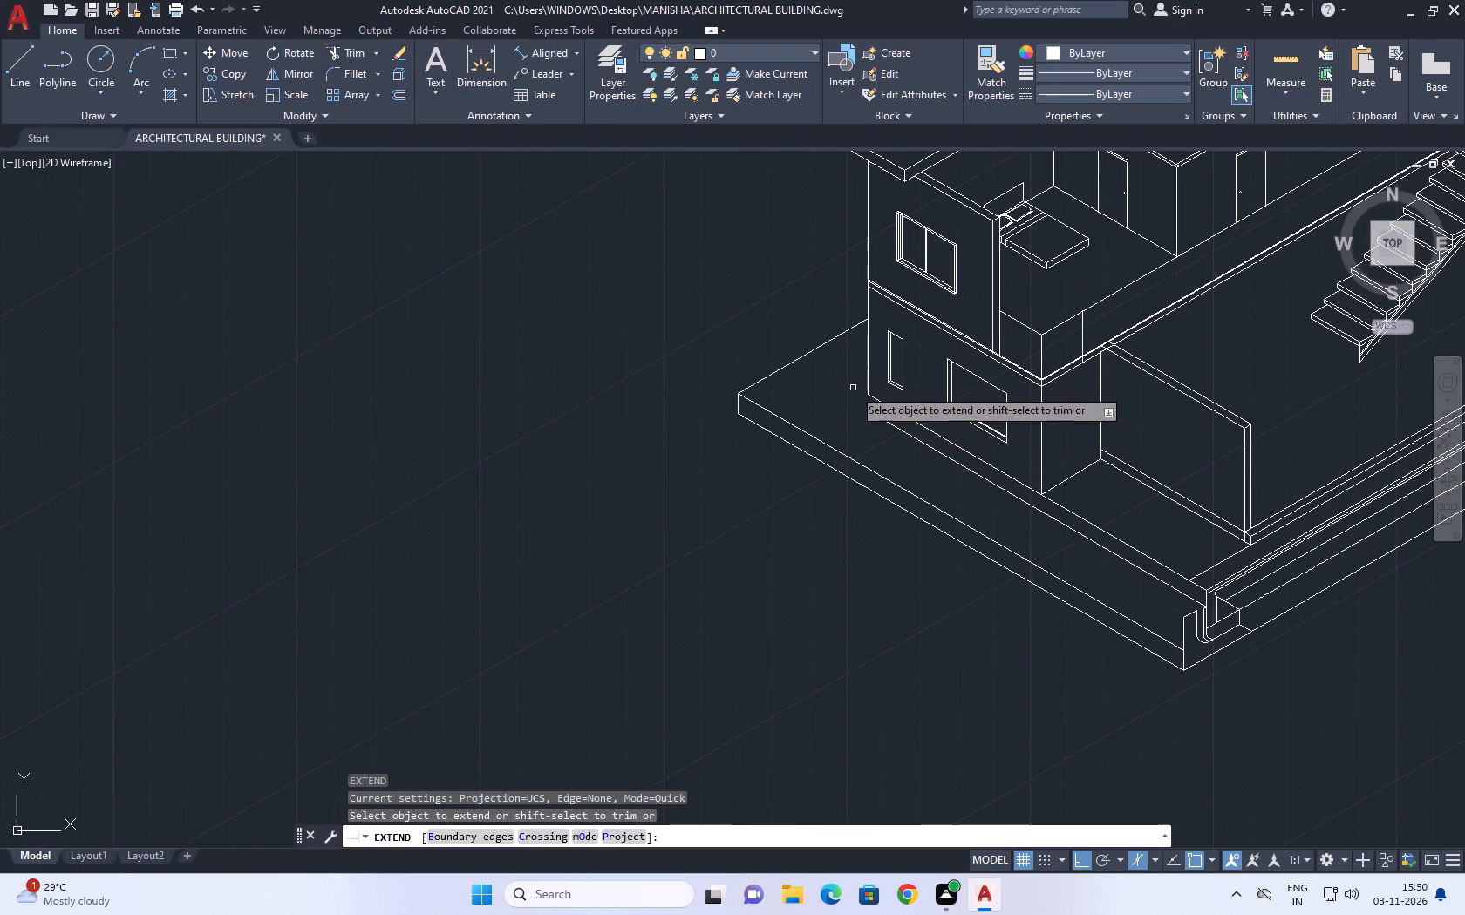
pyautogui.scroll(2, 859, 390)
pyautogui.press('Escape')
# Draw a vertical line down from the window wall's base line, just in from the far corner, past the copied line below.
pyautogui.press('l')
pyautogui.press('space')
pyautogui.scroll(3, 882, 419)
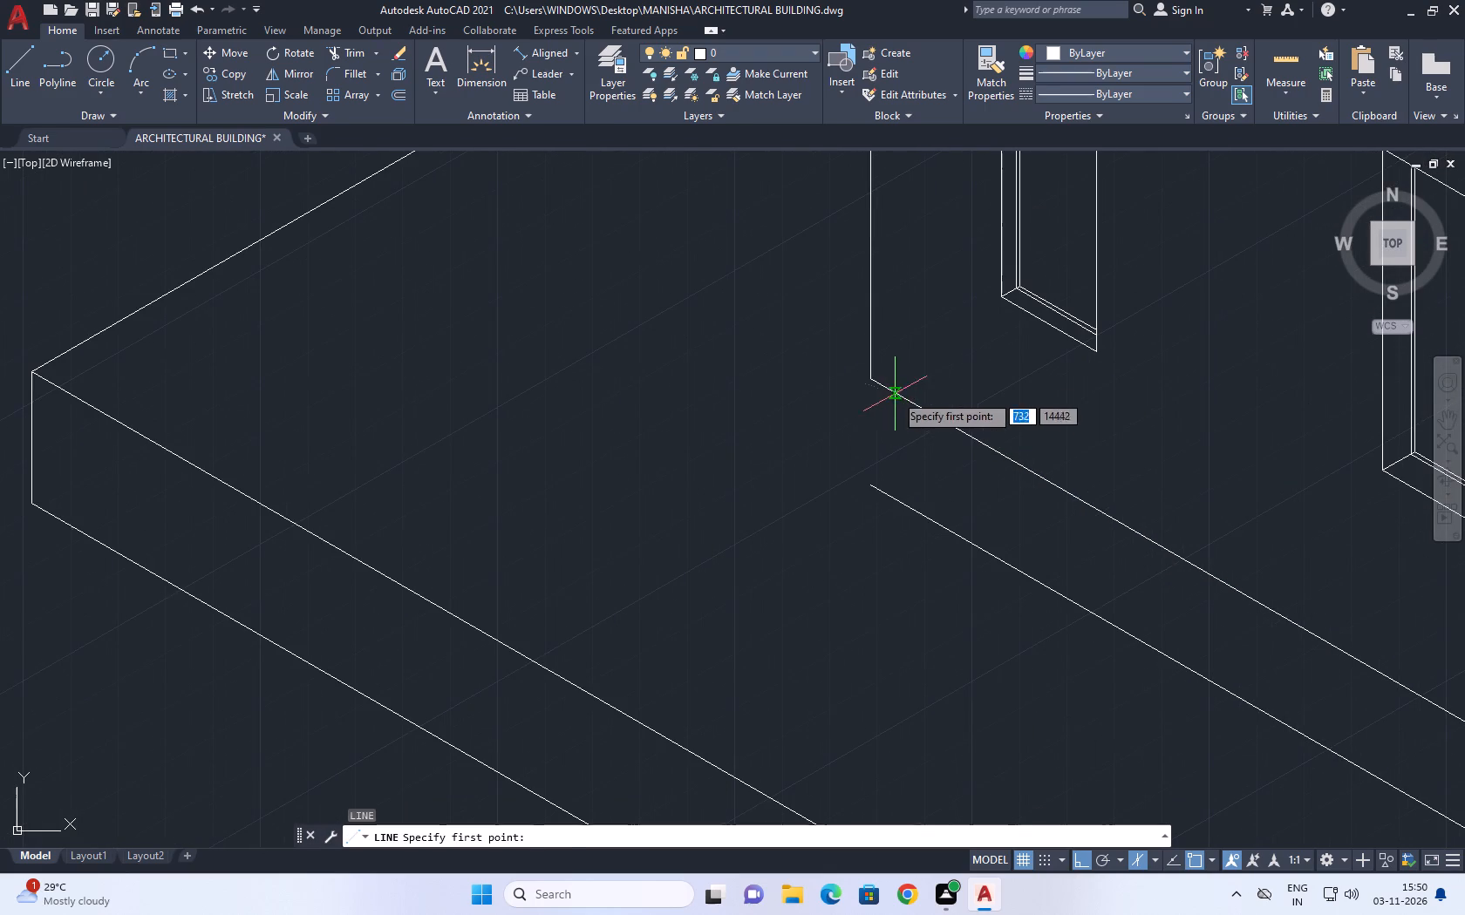
pyautogui.click(895, 394)
pyautogui.click(905, 540)
pyautogui.press('Escape')
# Trim the copied line's end beyond the vertical line and the vertical line's overhang below it.
pyautogui.press('t')
pyautogui.write('r')
pyautogui.press('space')
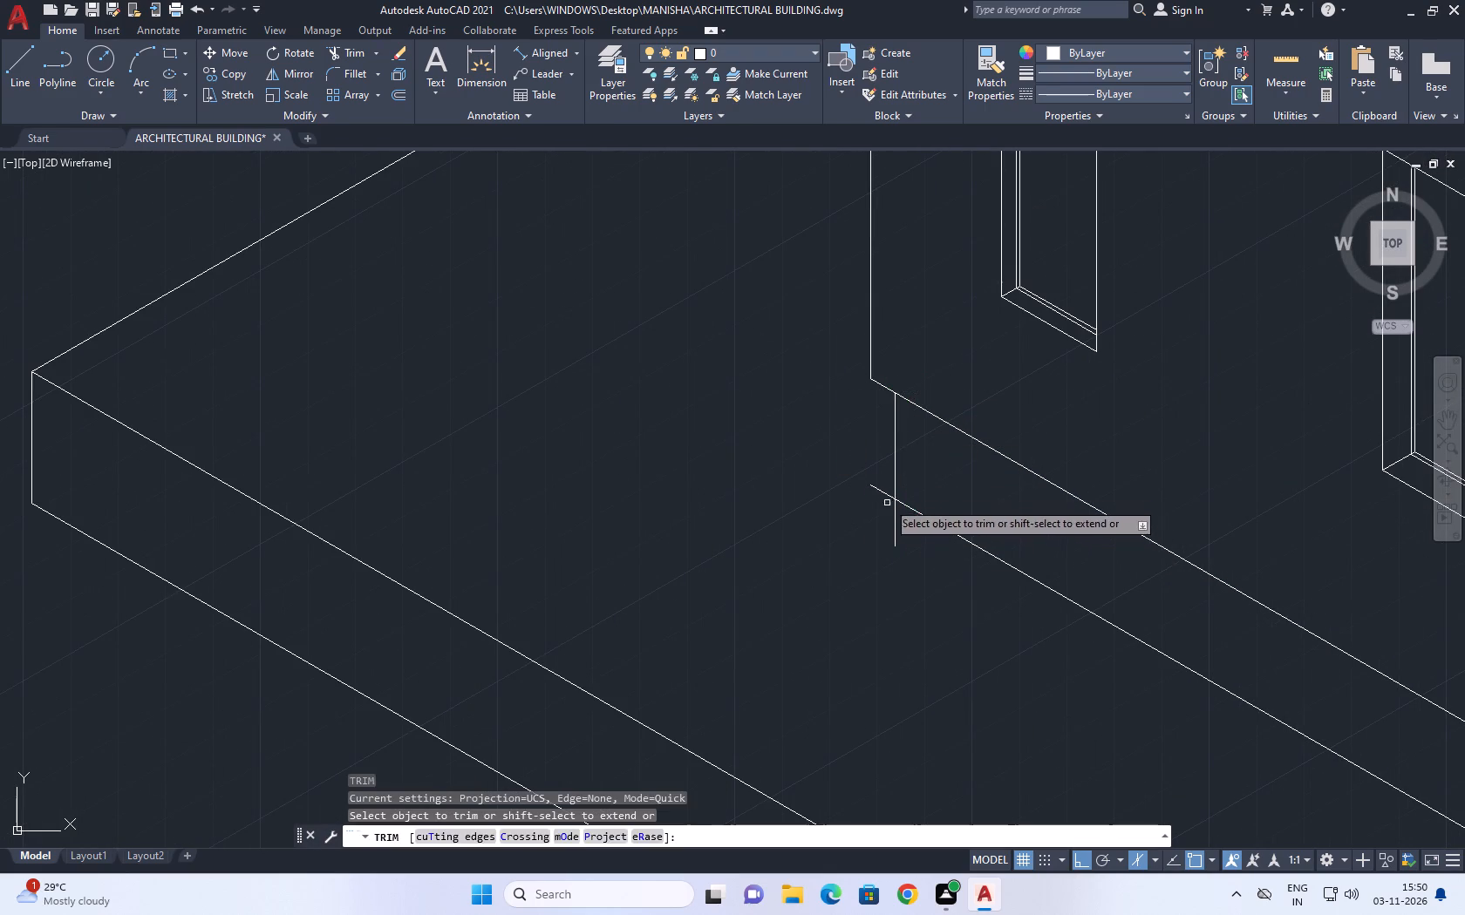
pyautogui.click(883, 472)
pyautogui.moveTo(901, 545); pyautogui.dragTo(903, 552)
pyautogui.scroll(-6, 887, 485)
pyautogui.press('Escape')
# Copy the ground base's long upper edge 114.3 straight down.
pyautogui.moveTo(996, 600); pyautogui.dragTo(919, 426, button='middle')
pyautogui.moveTo(867, 345); pyautogui.dragTo(862, 417, button='middle')
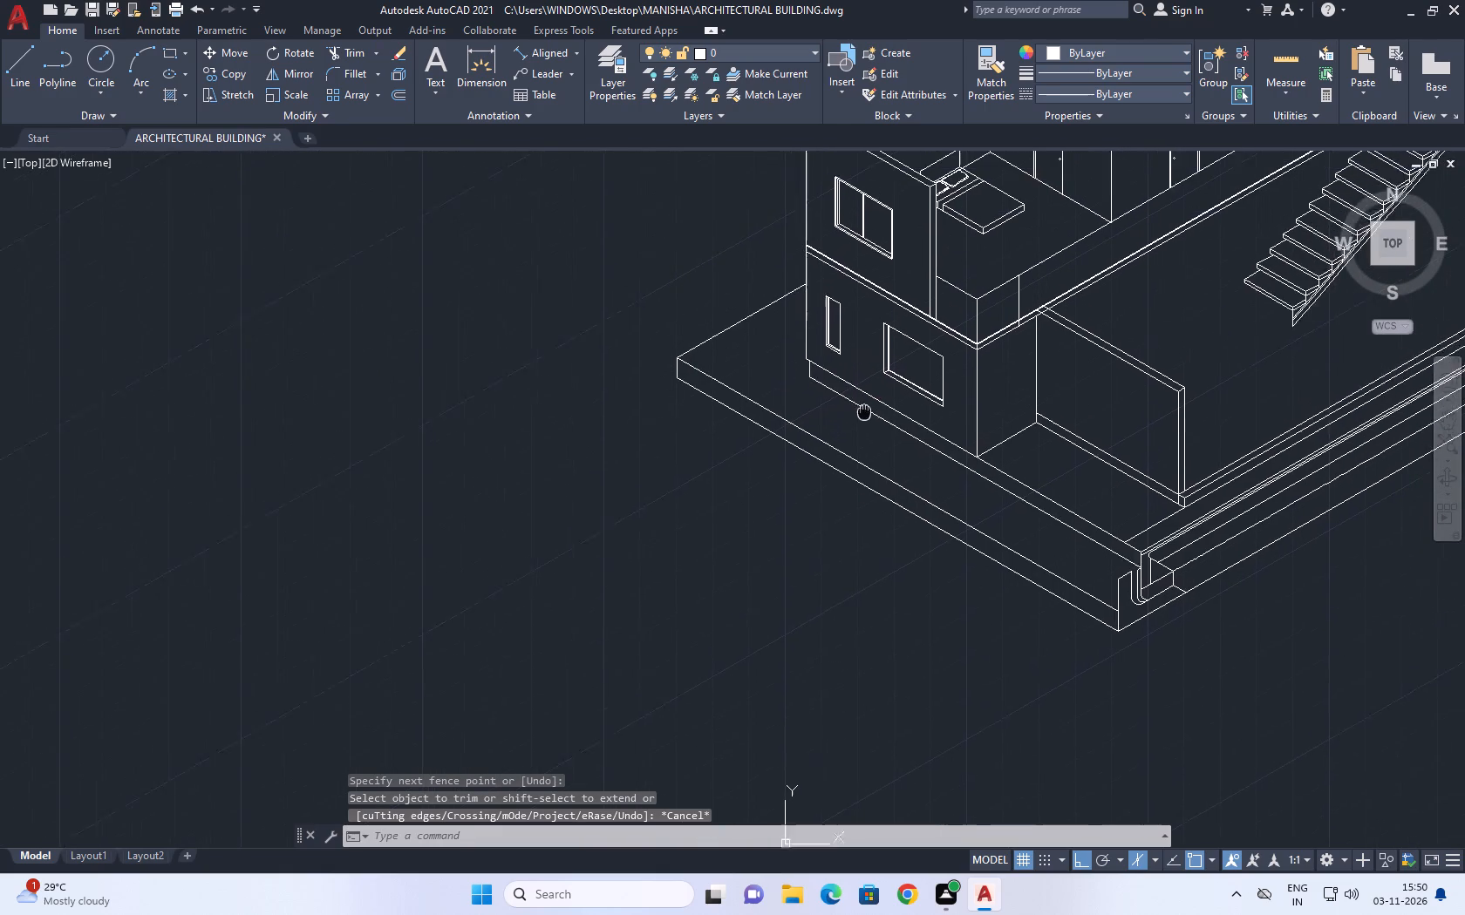
pyautogui.moveTo(862, 417); pyautogui.dragTo(859, 428, button='middle')
pyautogui.scroll(1, 824, 442)
pyautogui.click(821, 484)
pyautogui.click(809, 471)
pyautogui.middleClick(841, 485)
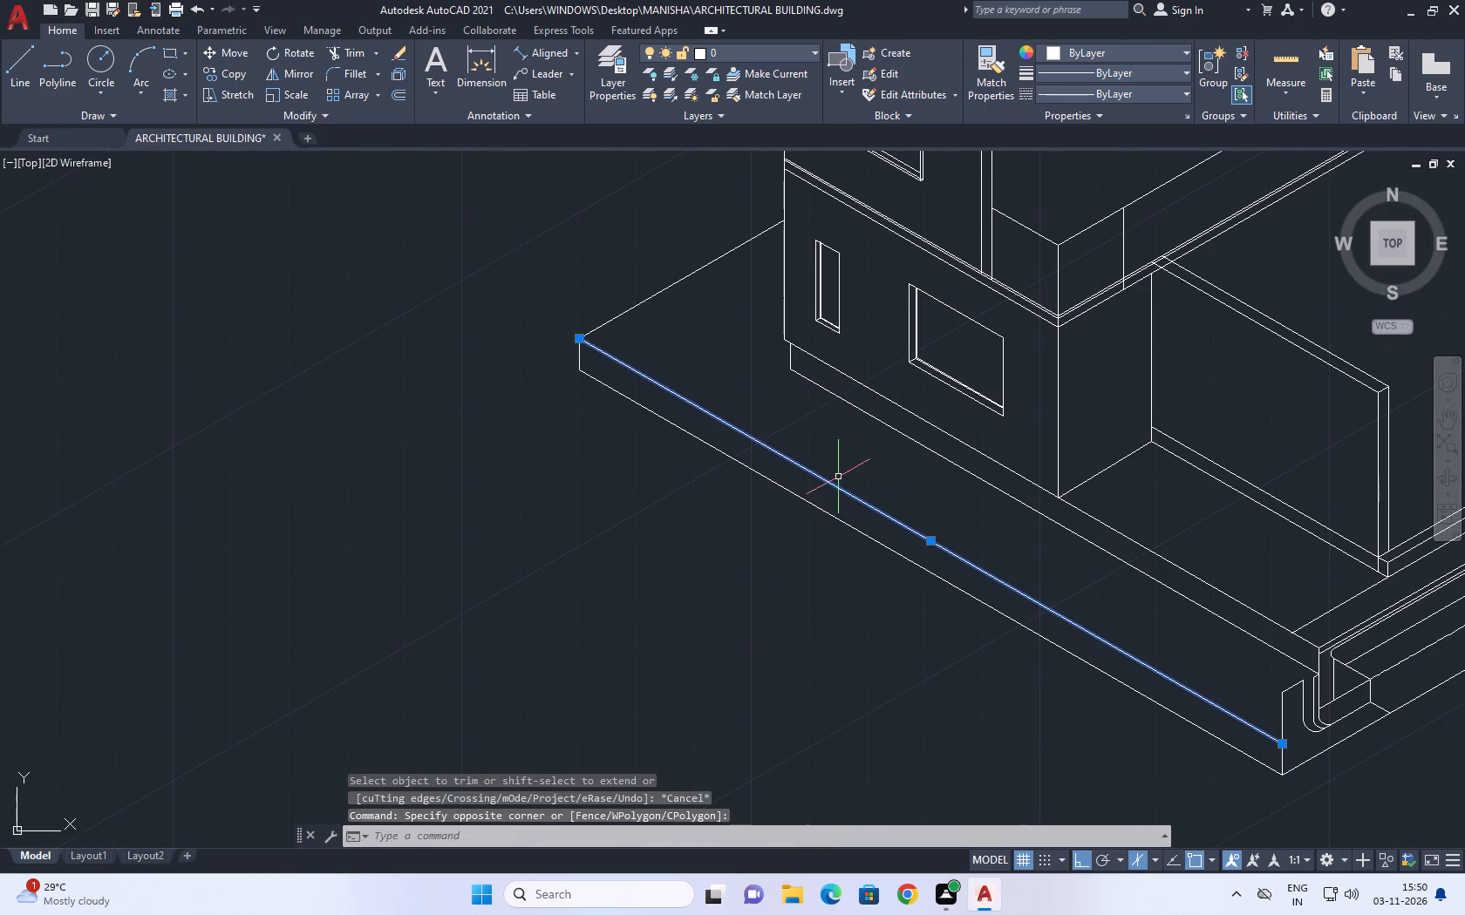
pyautogui.write('co')
pyautogui.press('space')
pyautogui.scroll(2, 845, 520)
pyautogui.click(865, 482)
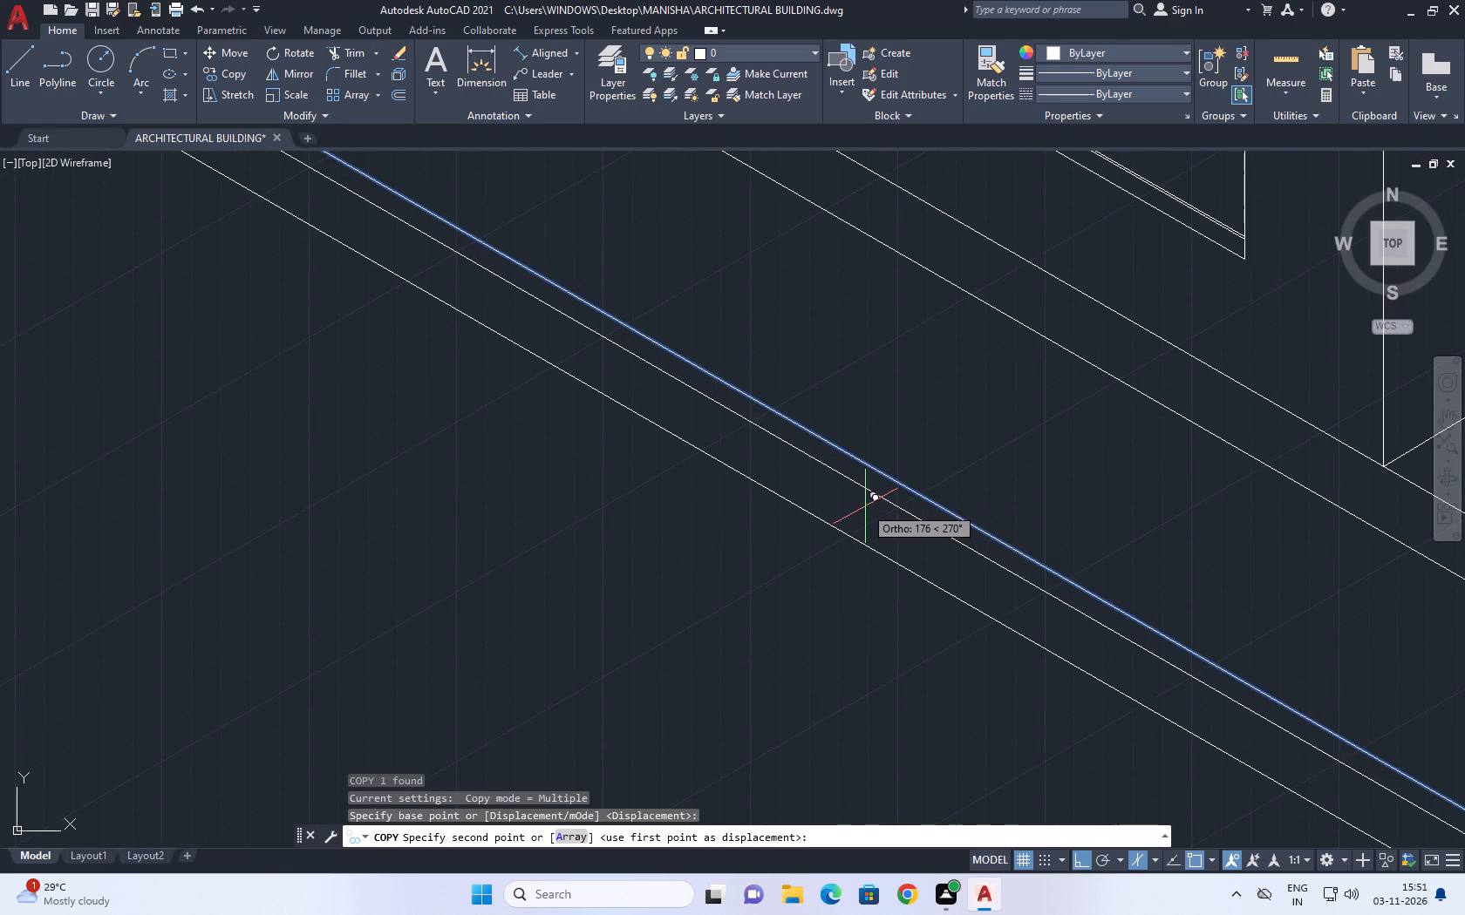
pyautogui.write('11')
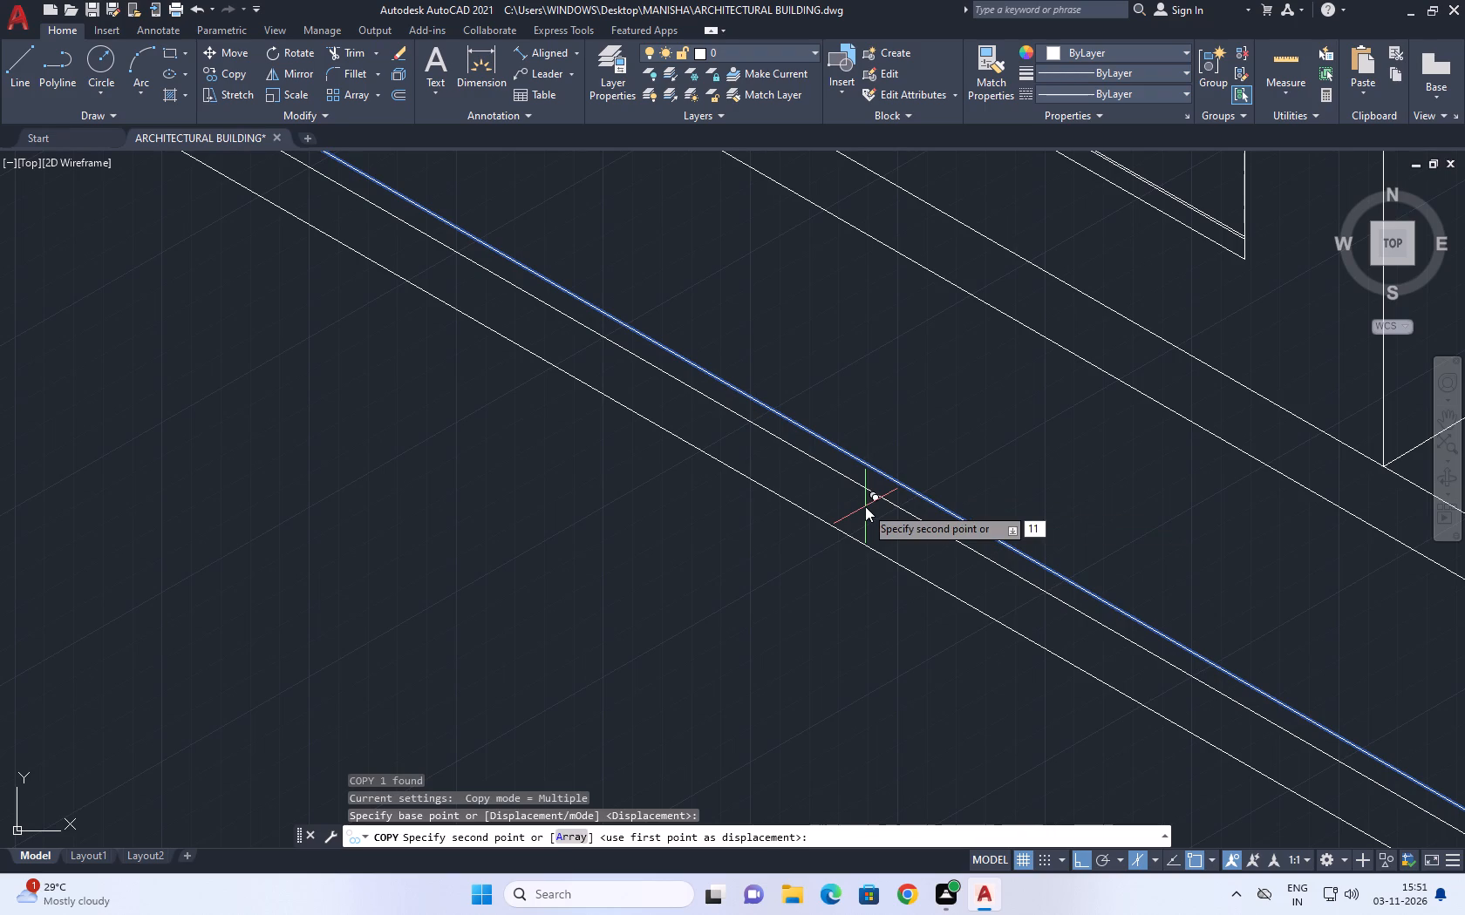
pyautogui.write('4.')
pyautogui.write('3')
pyautogui.press('space')
pyautogui.scroll(-3, 811, 539)
pyautogui.press('Escape')
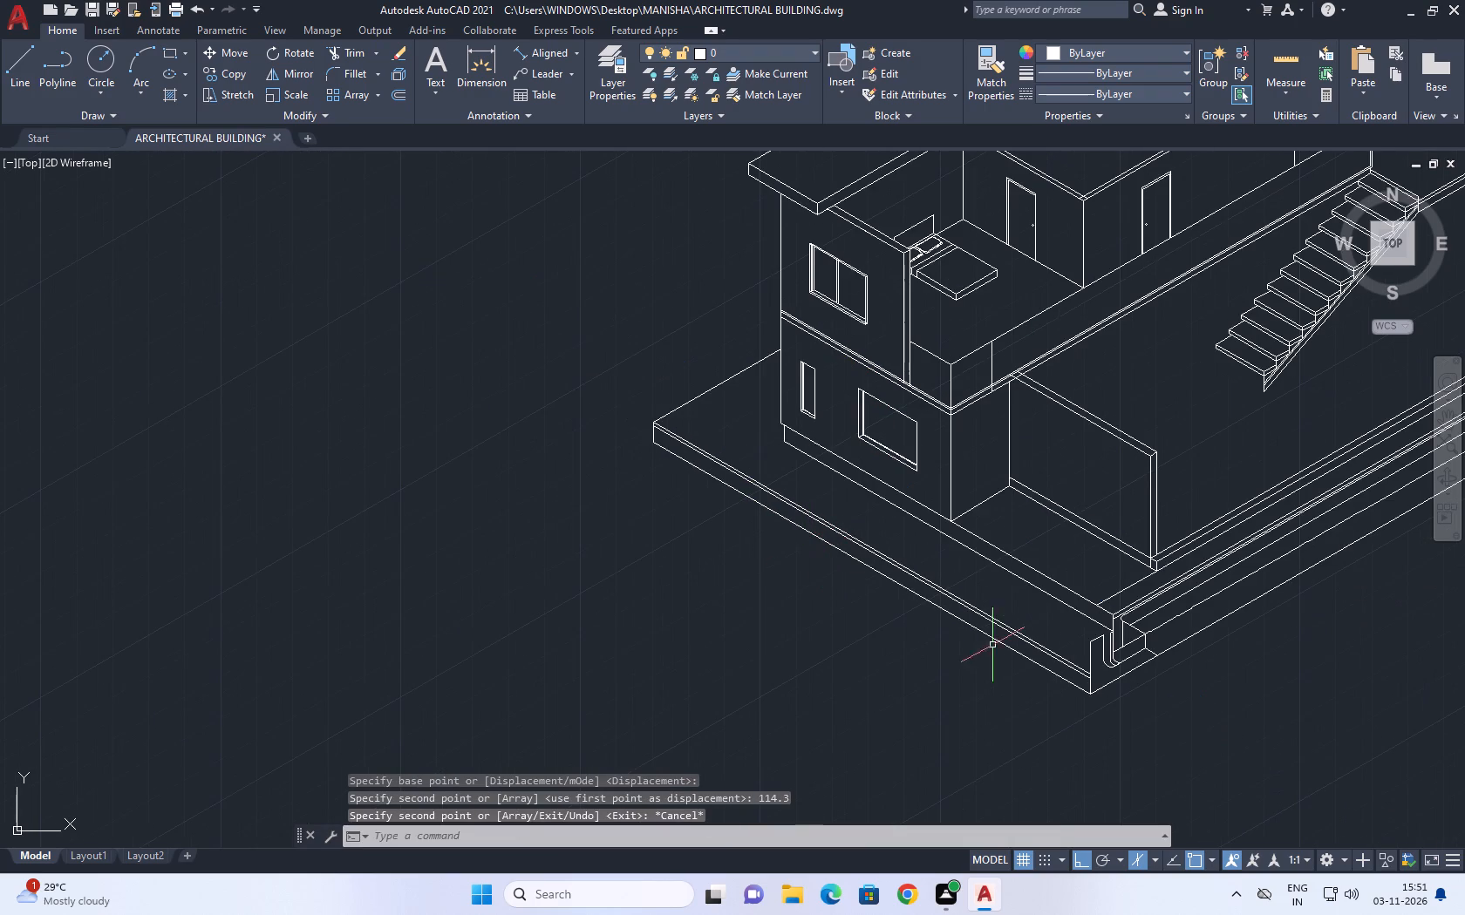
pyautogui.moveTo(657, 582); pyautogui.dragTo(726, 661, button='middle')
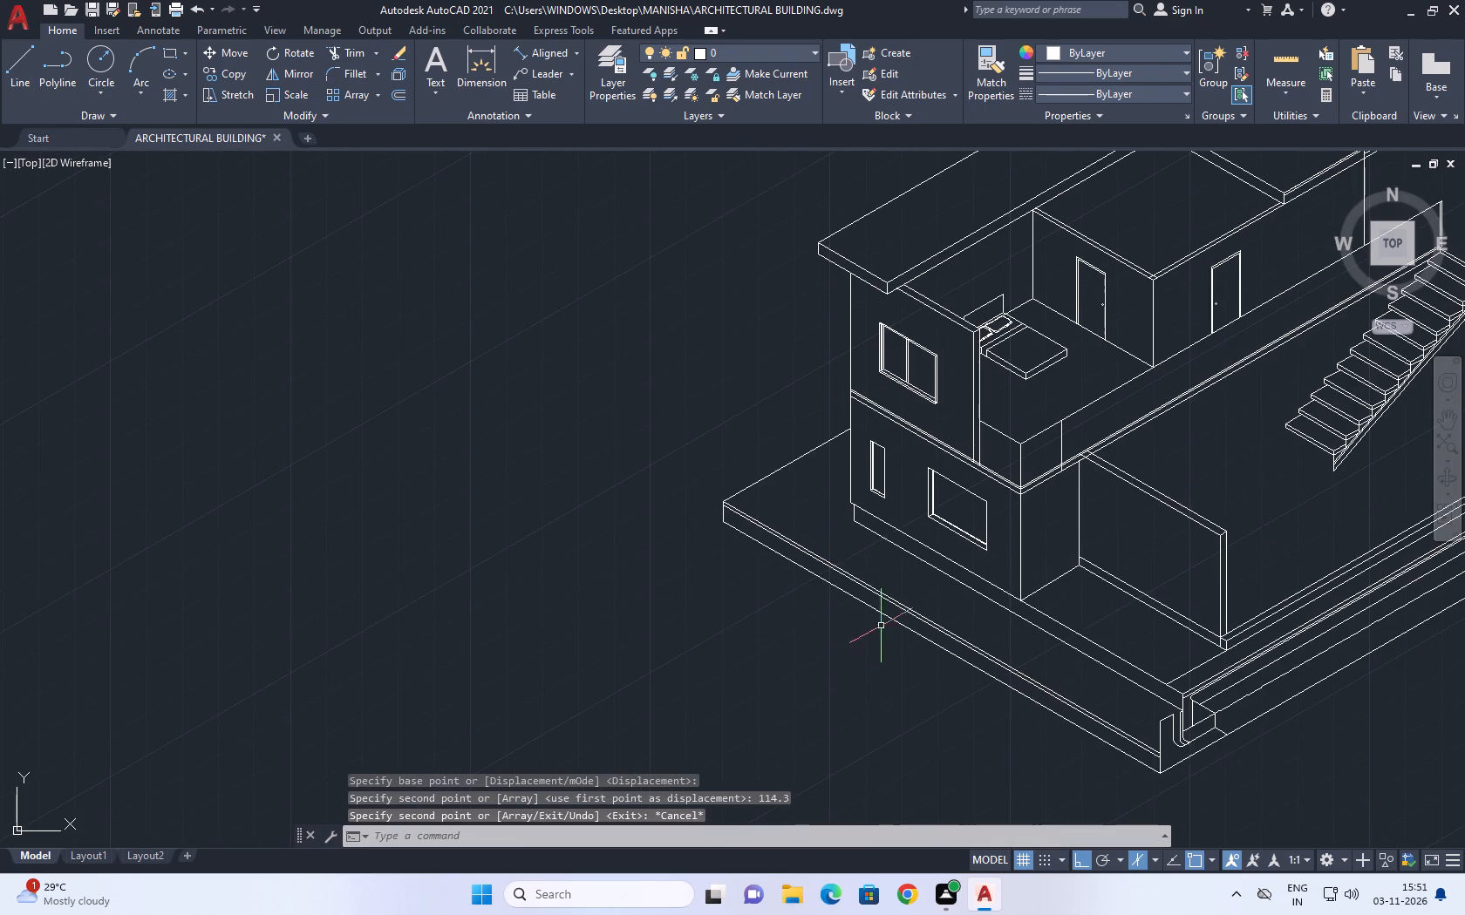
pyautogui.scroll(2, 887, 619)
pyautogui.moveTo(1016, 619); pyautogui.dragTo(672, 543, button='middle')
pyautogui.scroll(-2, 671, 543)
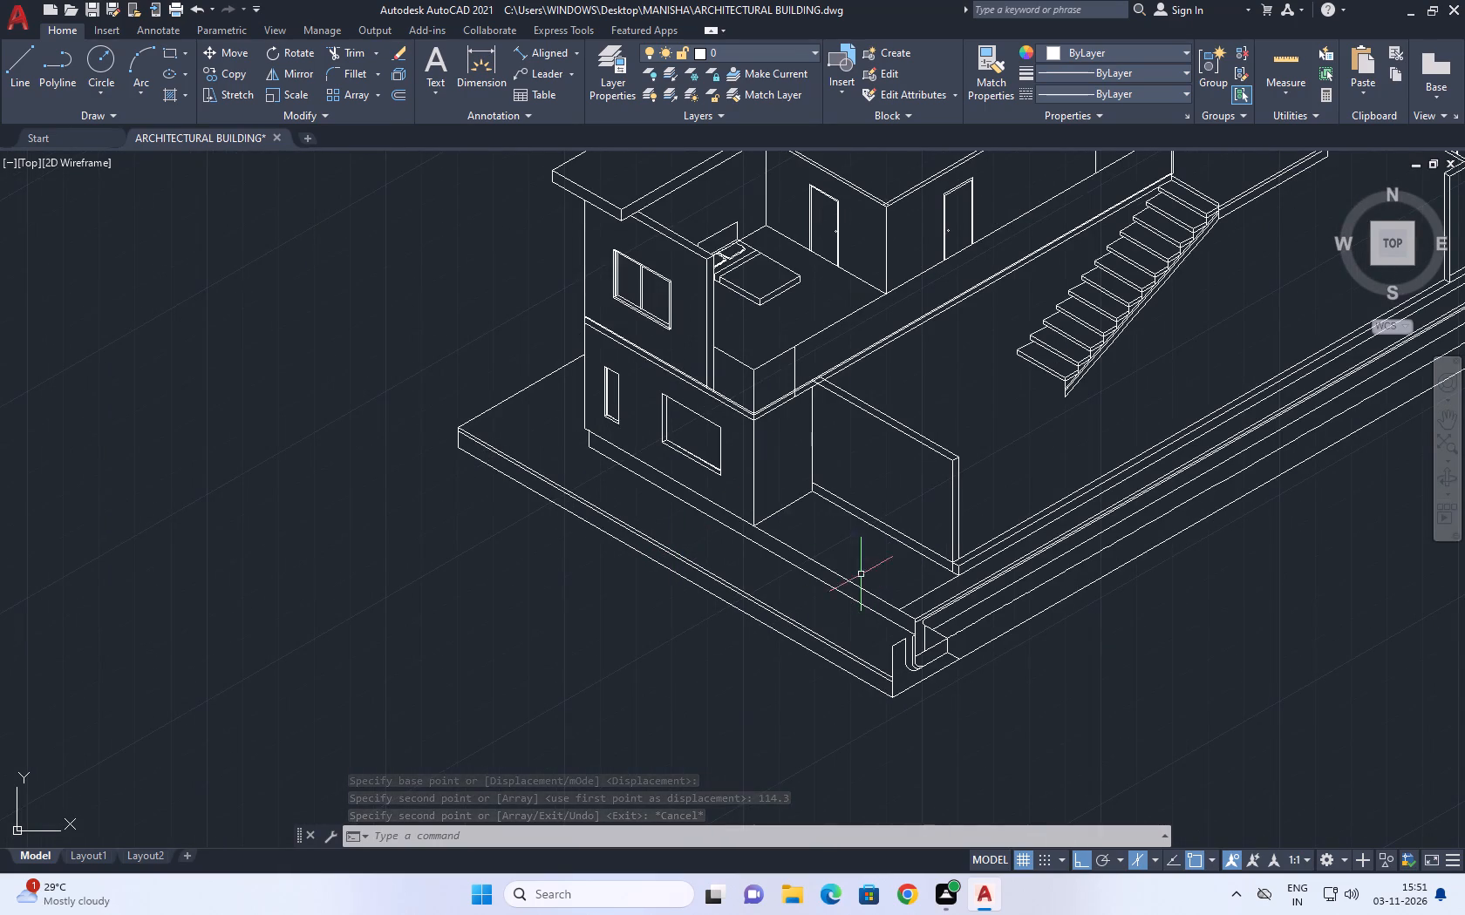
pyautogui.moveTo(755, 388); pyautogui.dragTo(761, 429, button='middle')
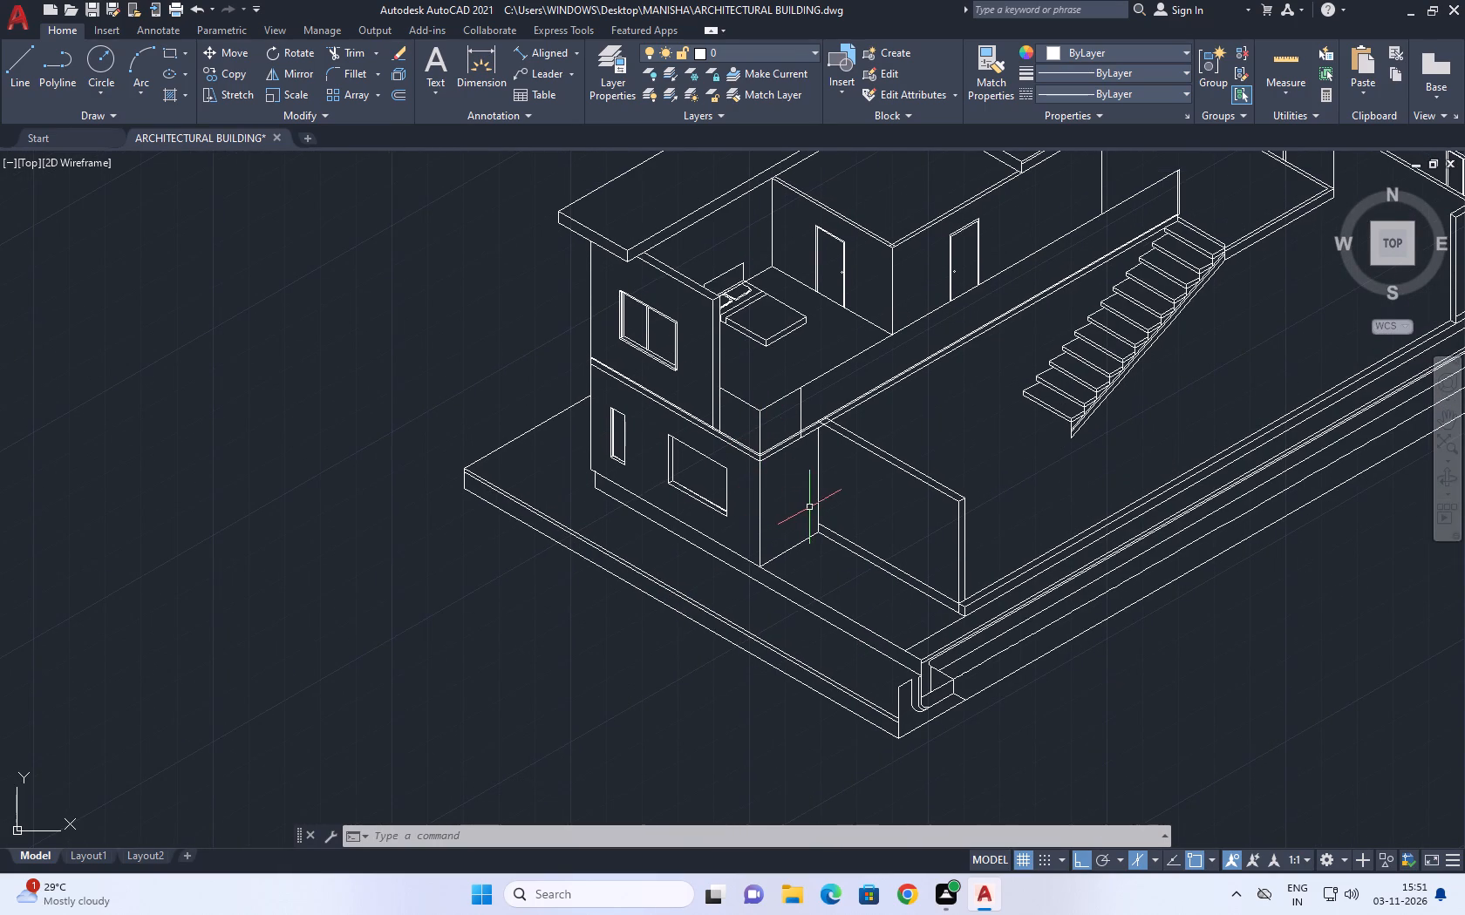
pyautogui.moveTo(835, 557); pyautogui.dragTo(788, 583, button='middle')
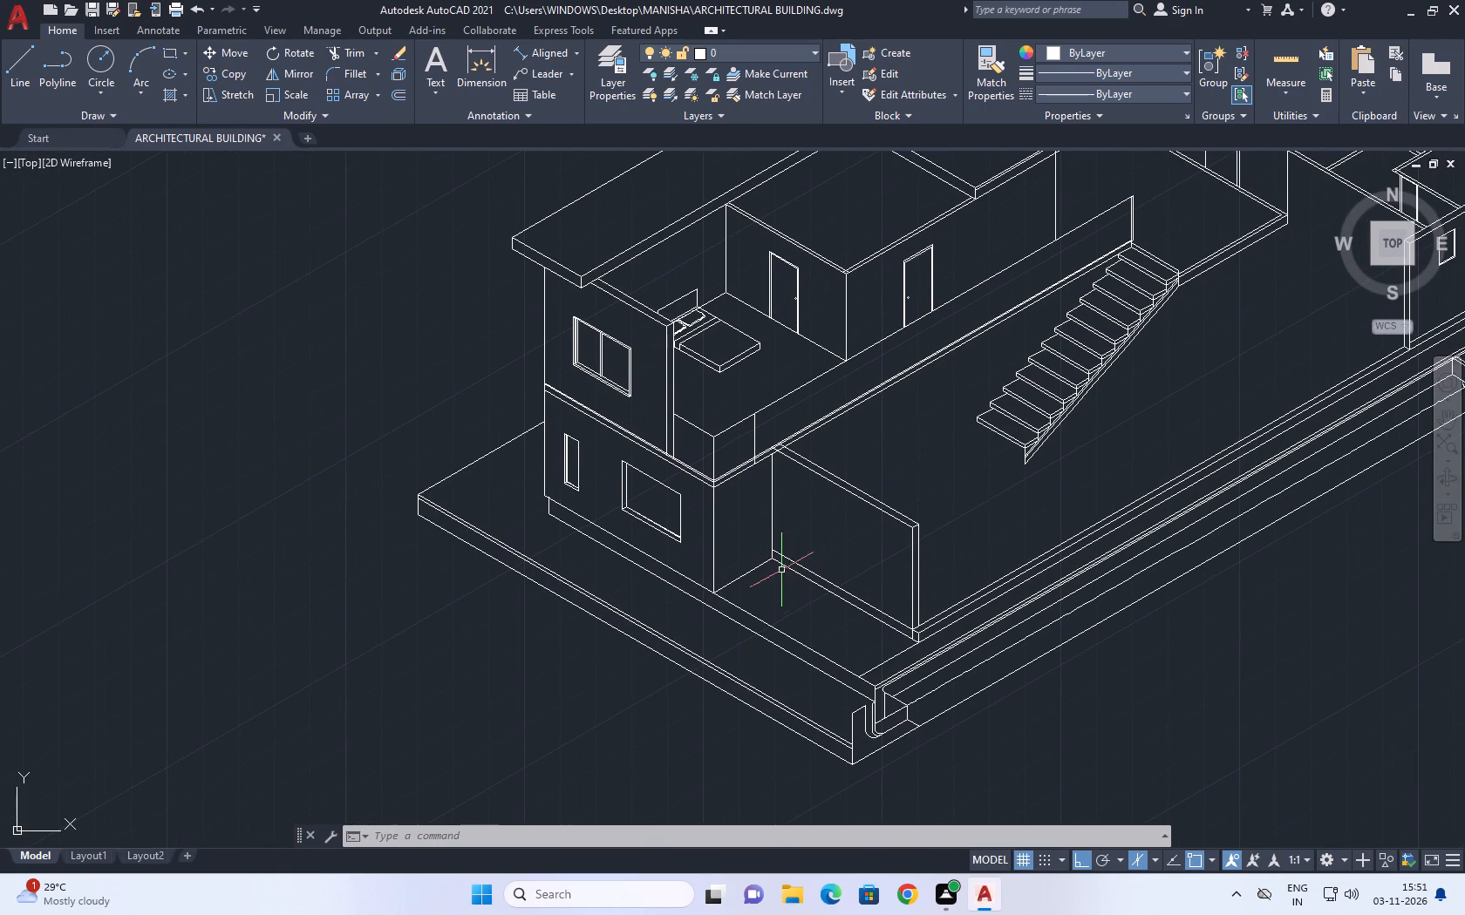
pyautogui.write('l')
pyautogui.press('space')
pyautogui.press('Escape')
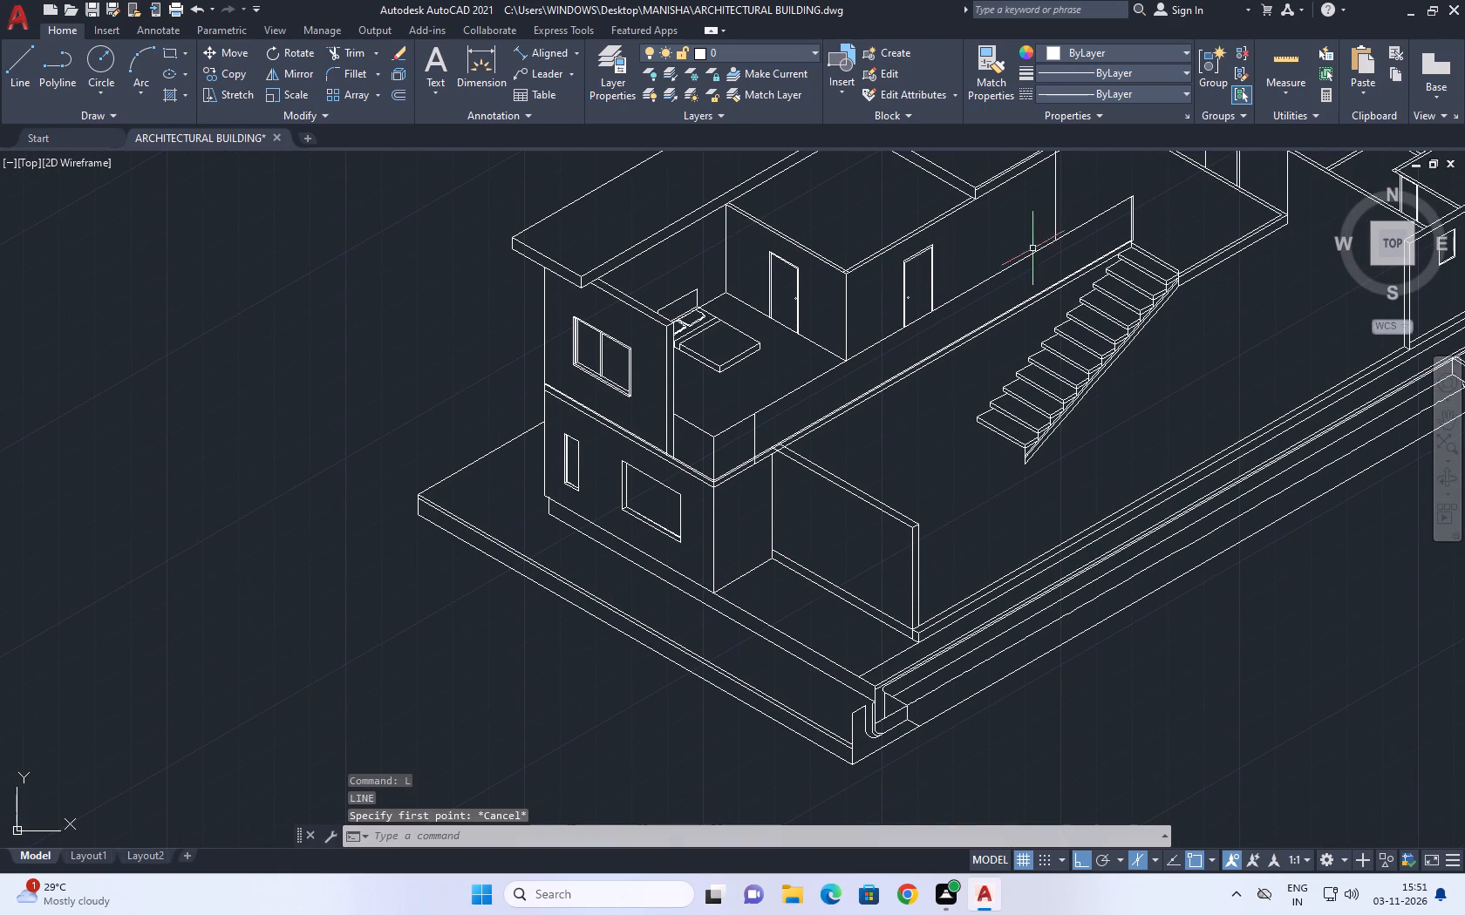
# Save the drawing as ARCHITECTURAL BUILDING in the MANISHA folder, replacing the existing file.
pyautogui.click(22, 22)
pyautogui.click(76, 233)
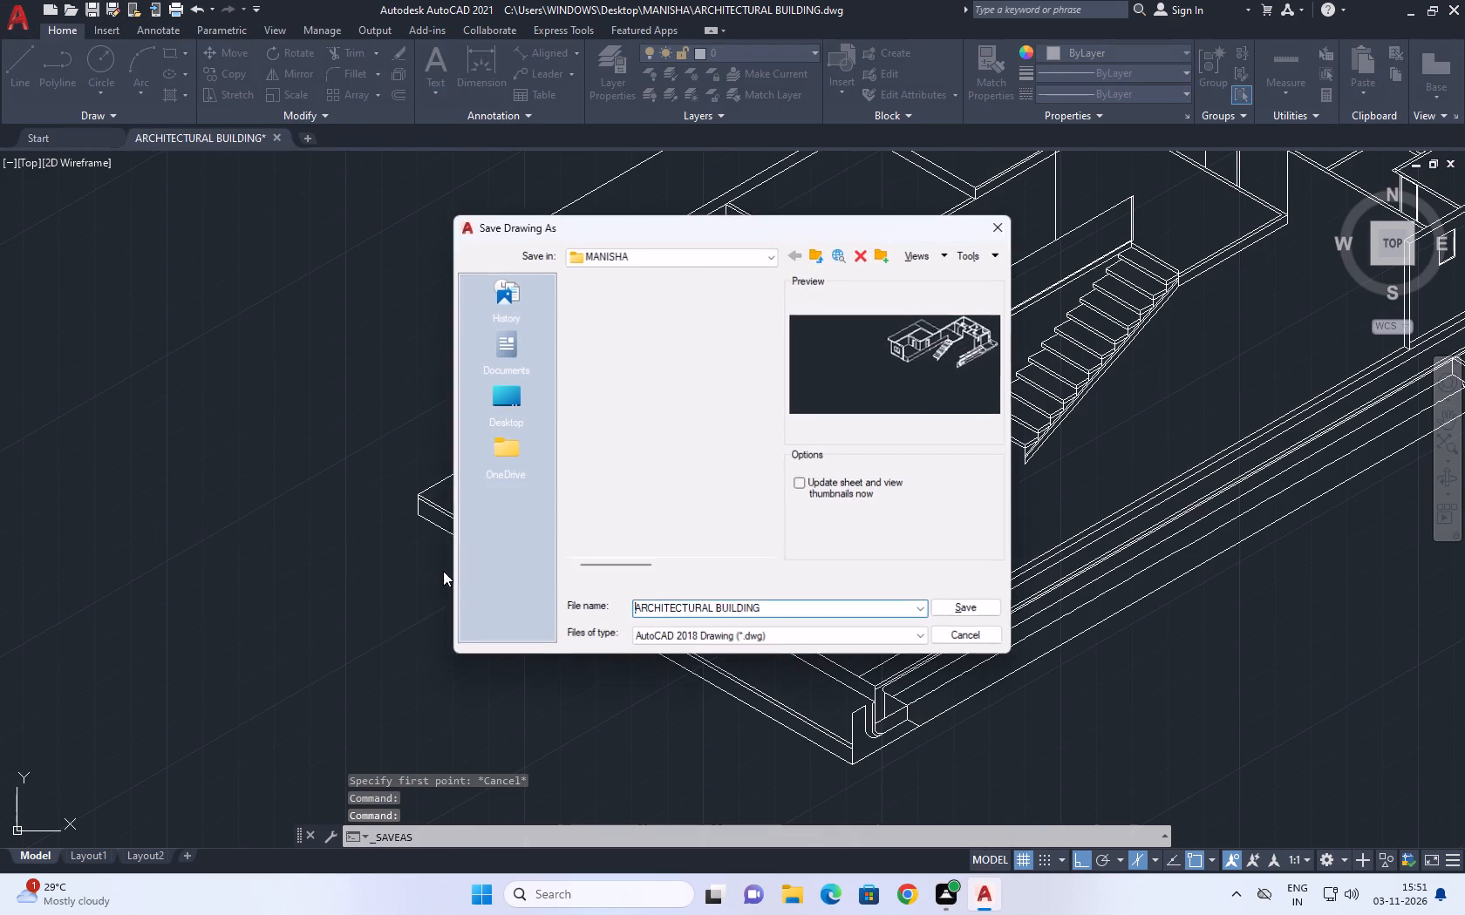
pyautogui.click(963, 611)
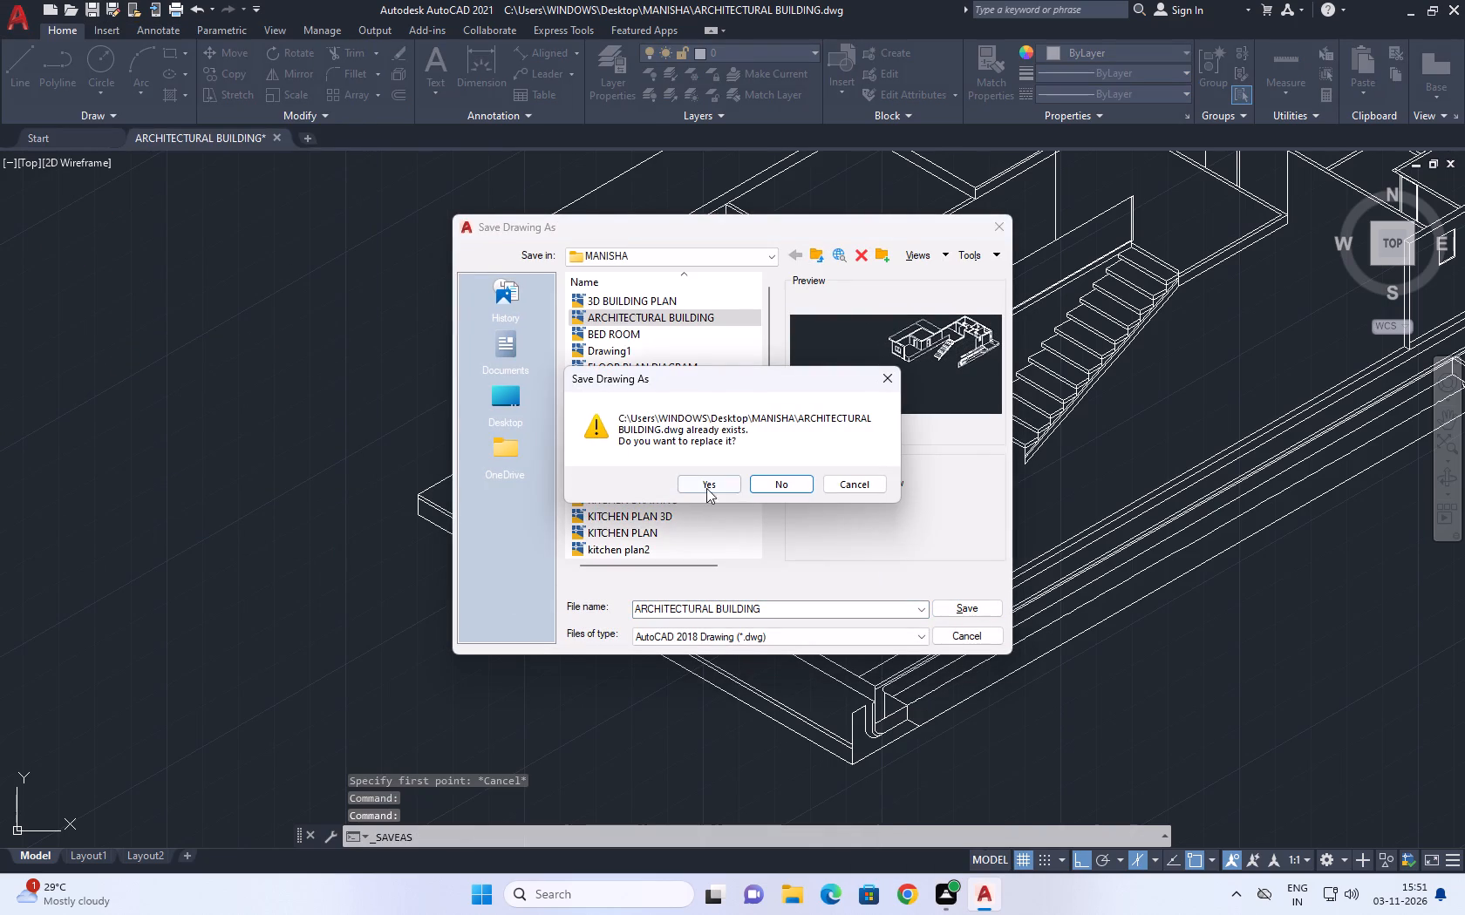
pyautogui.click(713, 484)
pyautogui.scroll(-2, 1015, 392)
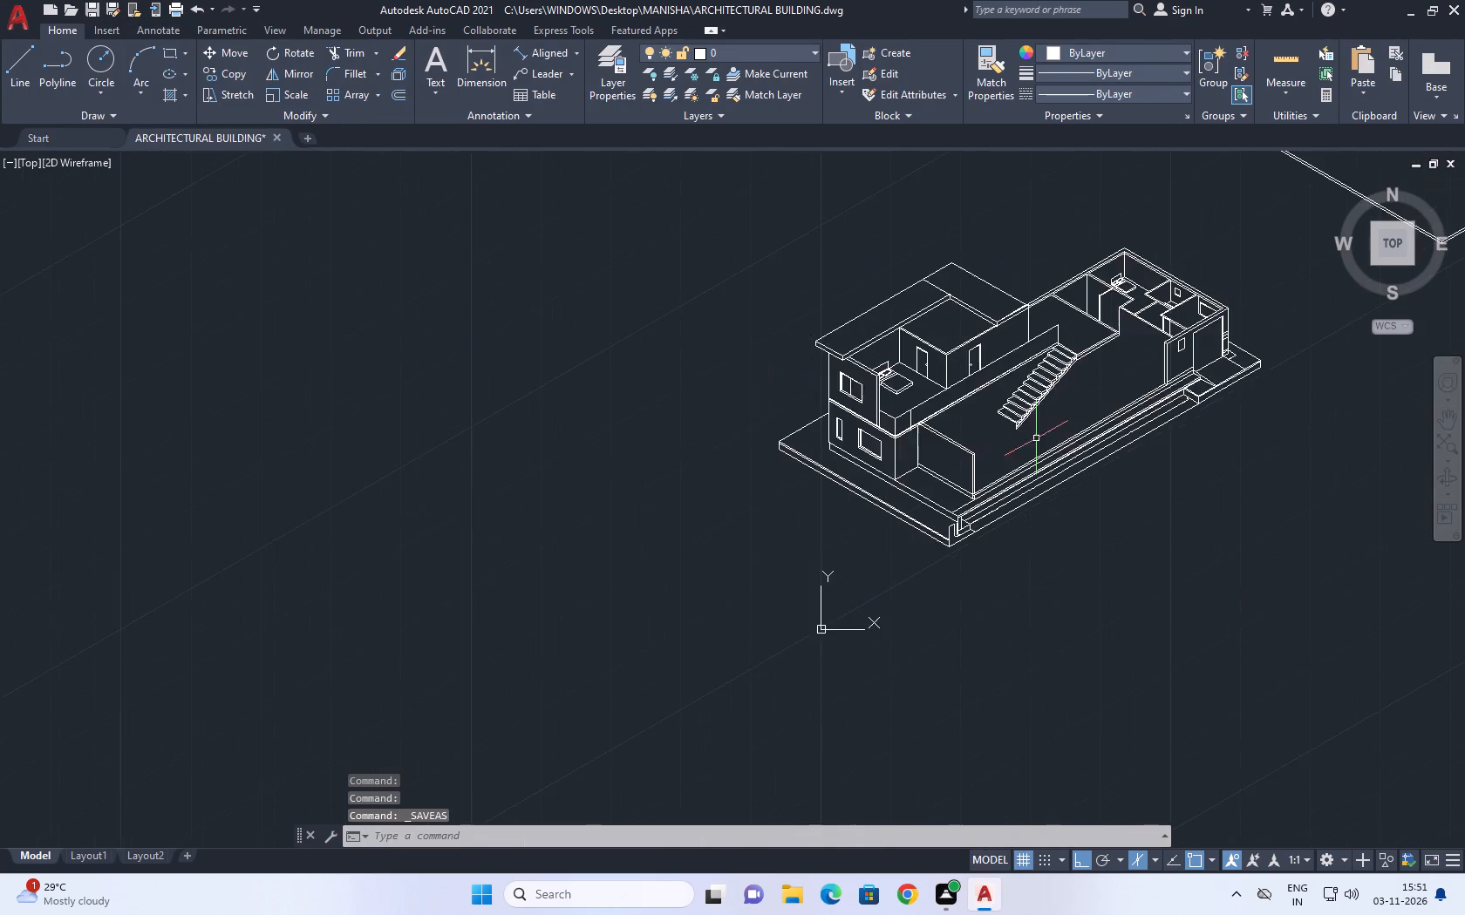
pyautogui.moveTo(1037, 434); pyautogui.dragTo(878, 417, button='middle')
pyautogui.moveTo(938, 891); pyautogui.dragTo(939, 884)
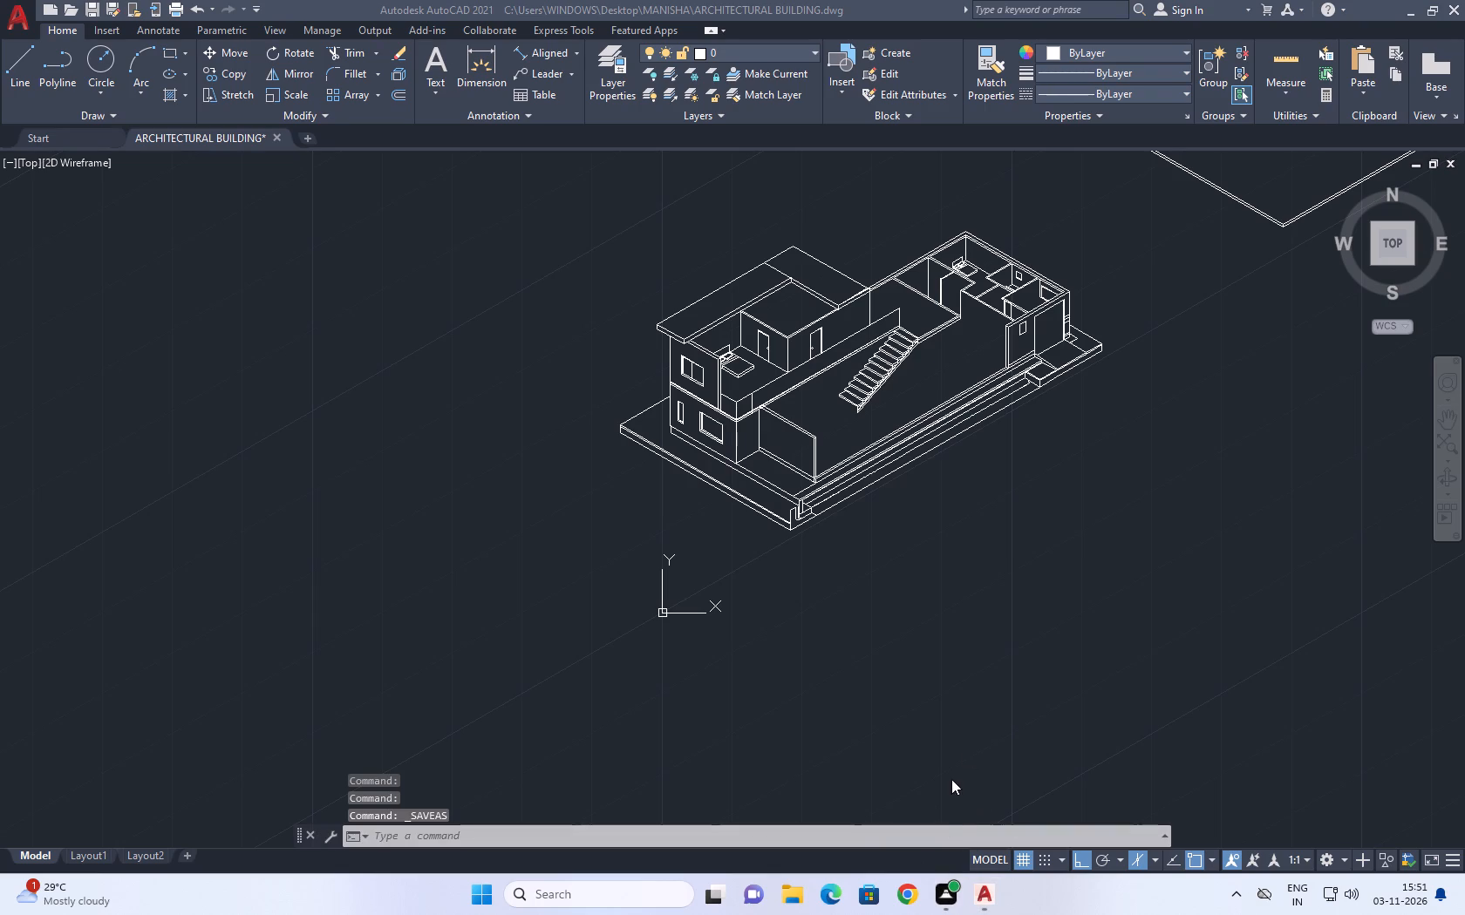
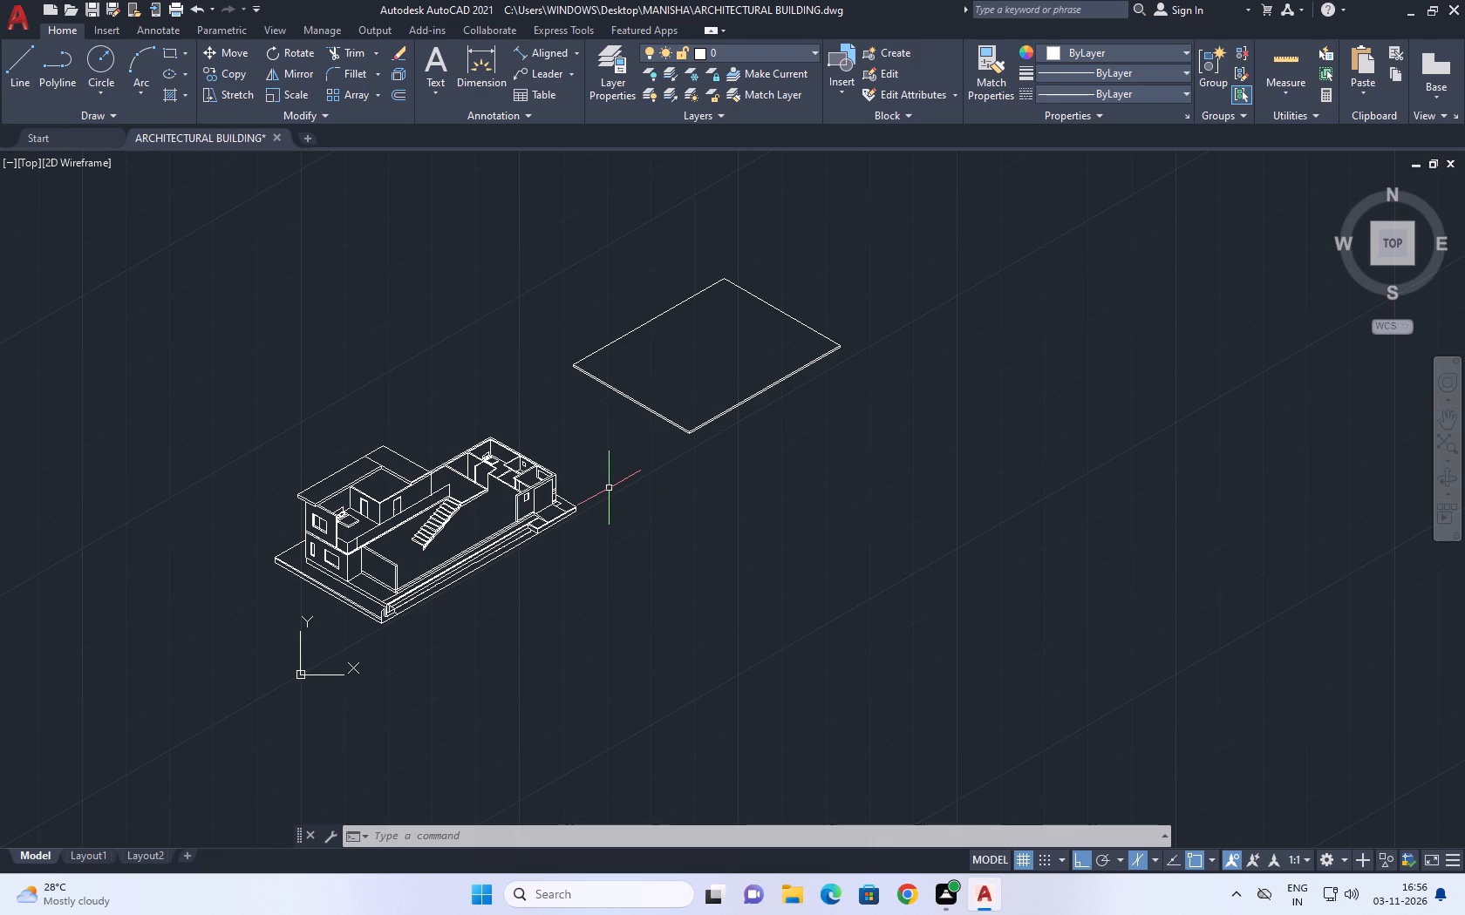
# Draw a line from the channel profile's outer top corner toward the window wall side, parallel to the ground base's edge, in the left isoplane.
pyautogui.moveTo(562, 508); pyautogui.dragTo(640, 428, button='middle')
pyautogui.scroll(3, 378, 475)
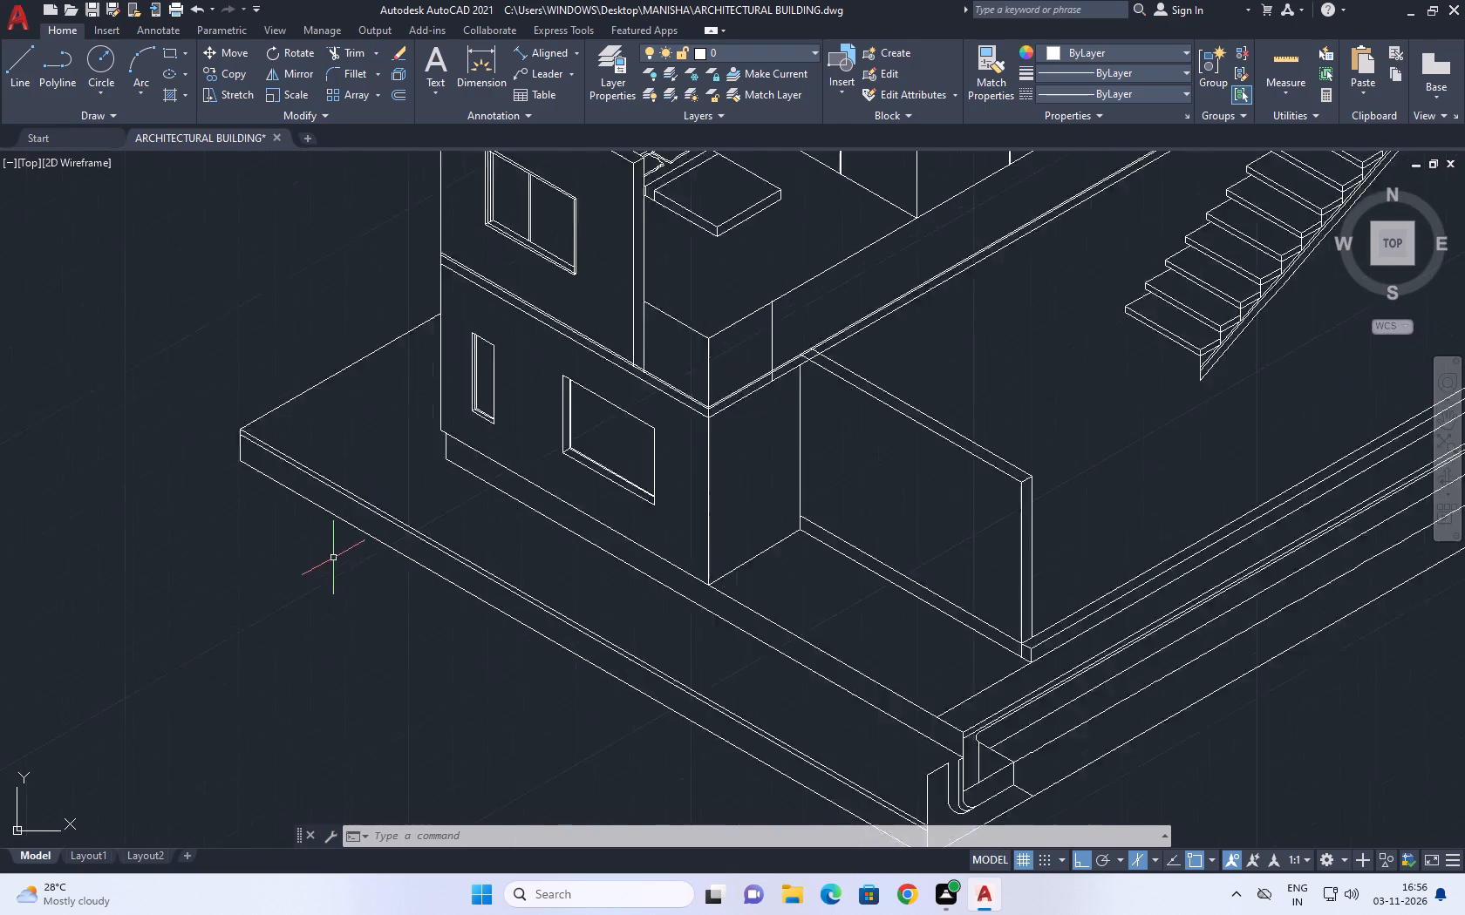
pyautogui.scroll(3, 332, 557)
pyautogui.moveTo(330, 545); pyautogui.dragTo(498, 521, button='middle')
pyautogui.scroll(-3, 712, 530)
pyautogui.moveTo(1067, 767); pyautogui.dragTo(960, 618, button='middle')
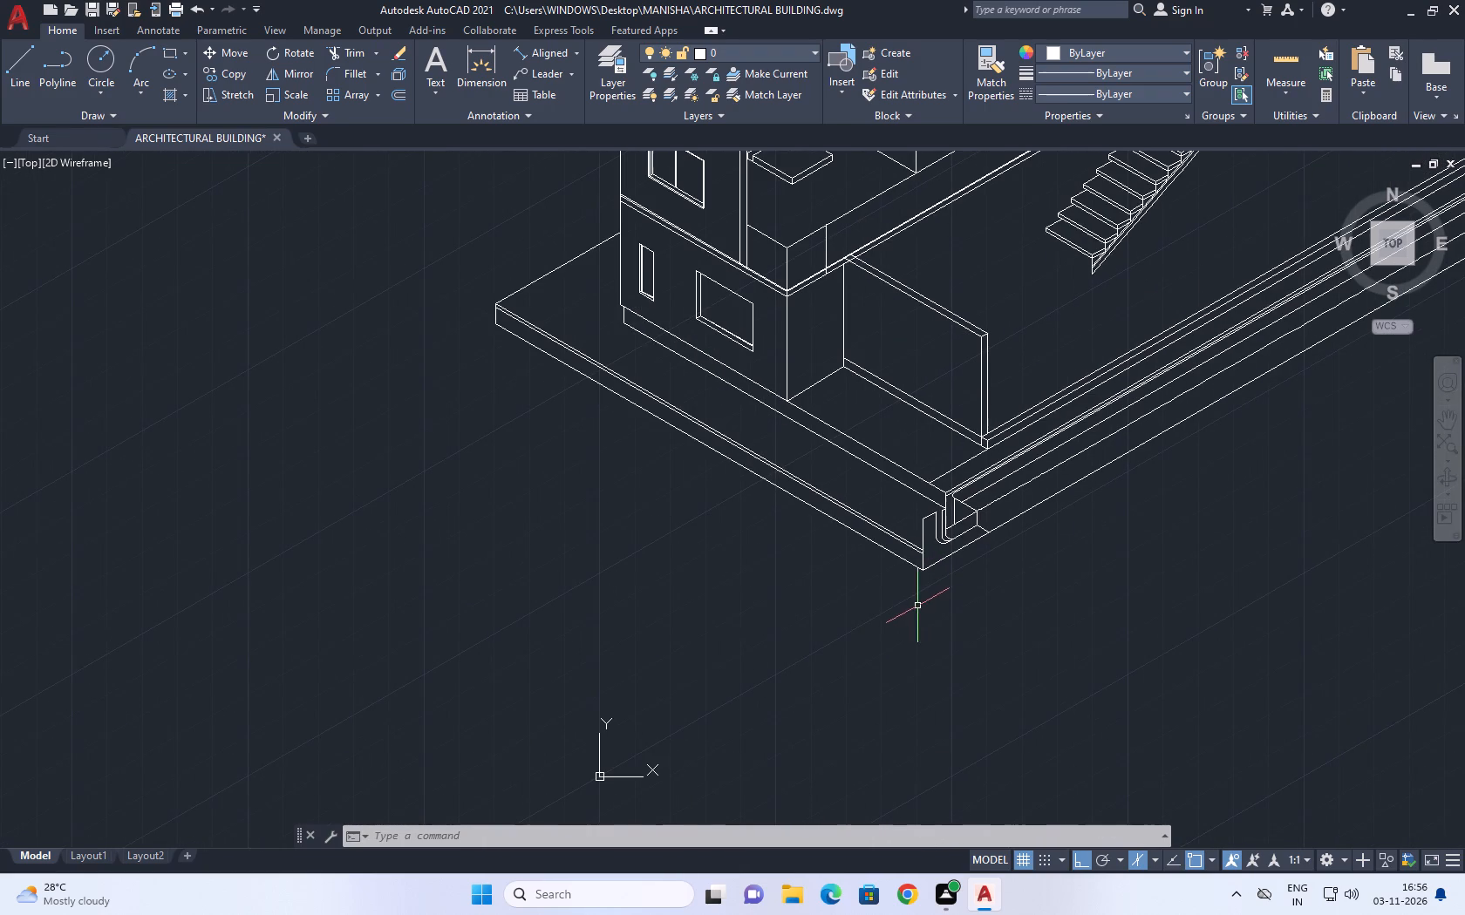
pyautogui.scroll(2, 922, 525)
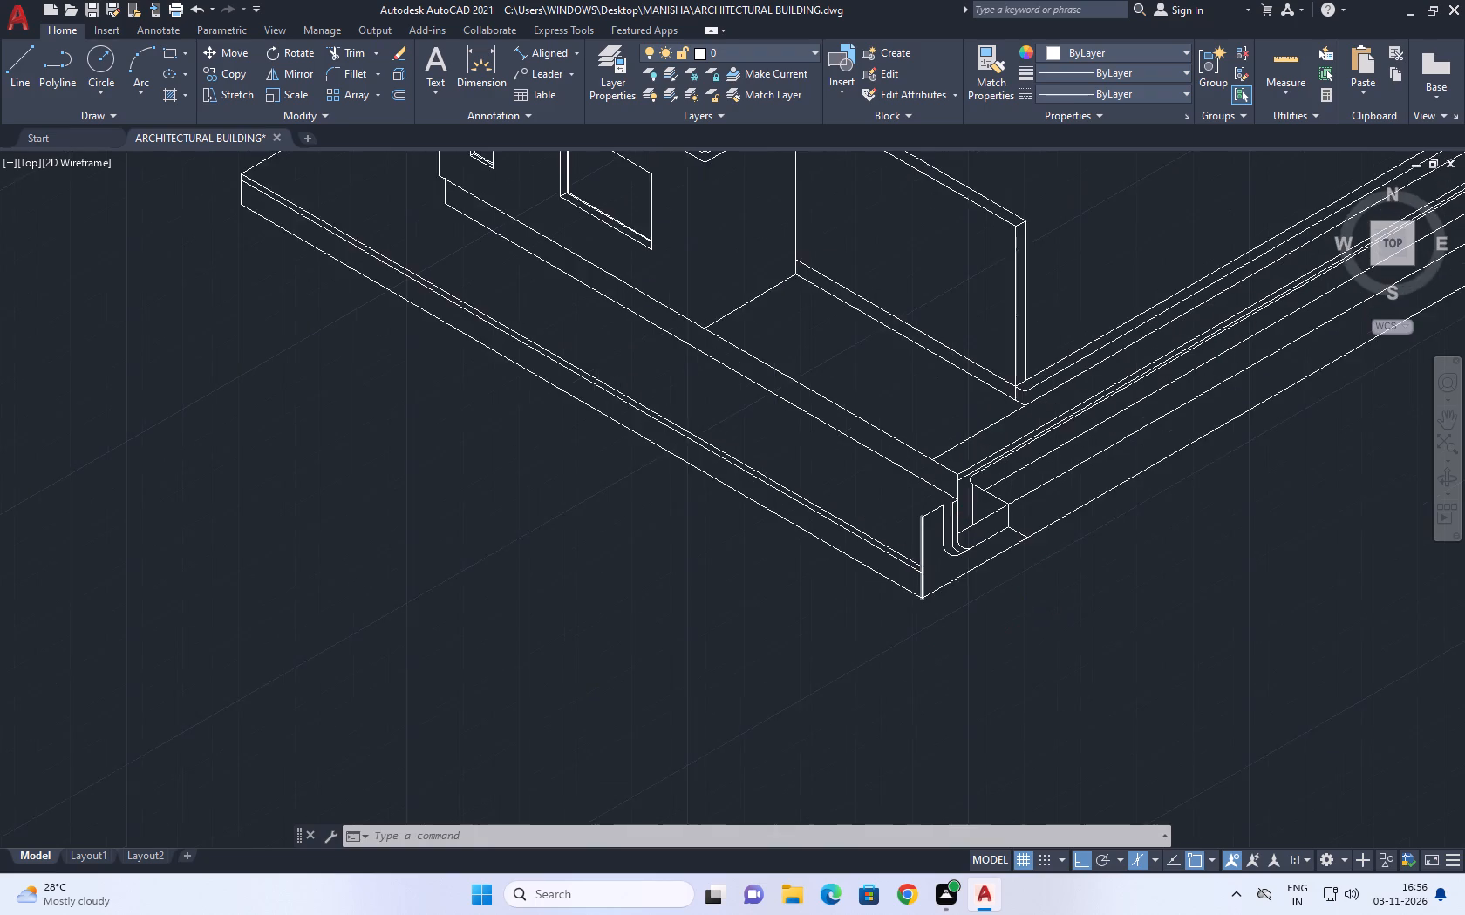
pyautogui.moveTo(922, 538); pyautogui.dragTo(948, 592, button='middle')
pyautogui.press('l')
pyautogui.press('space')
pyautogui.click(945, 561)
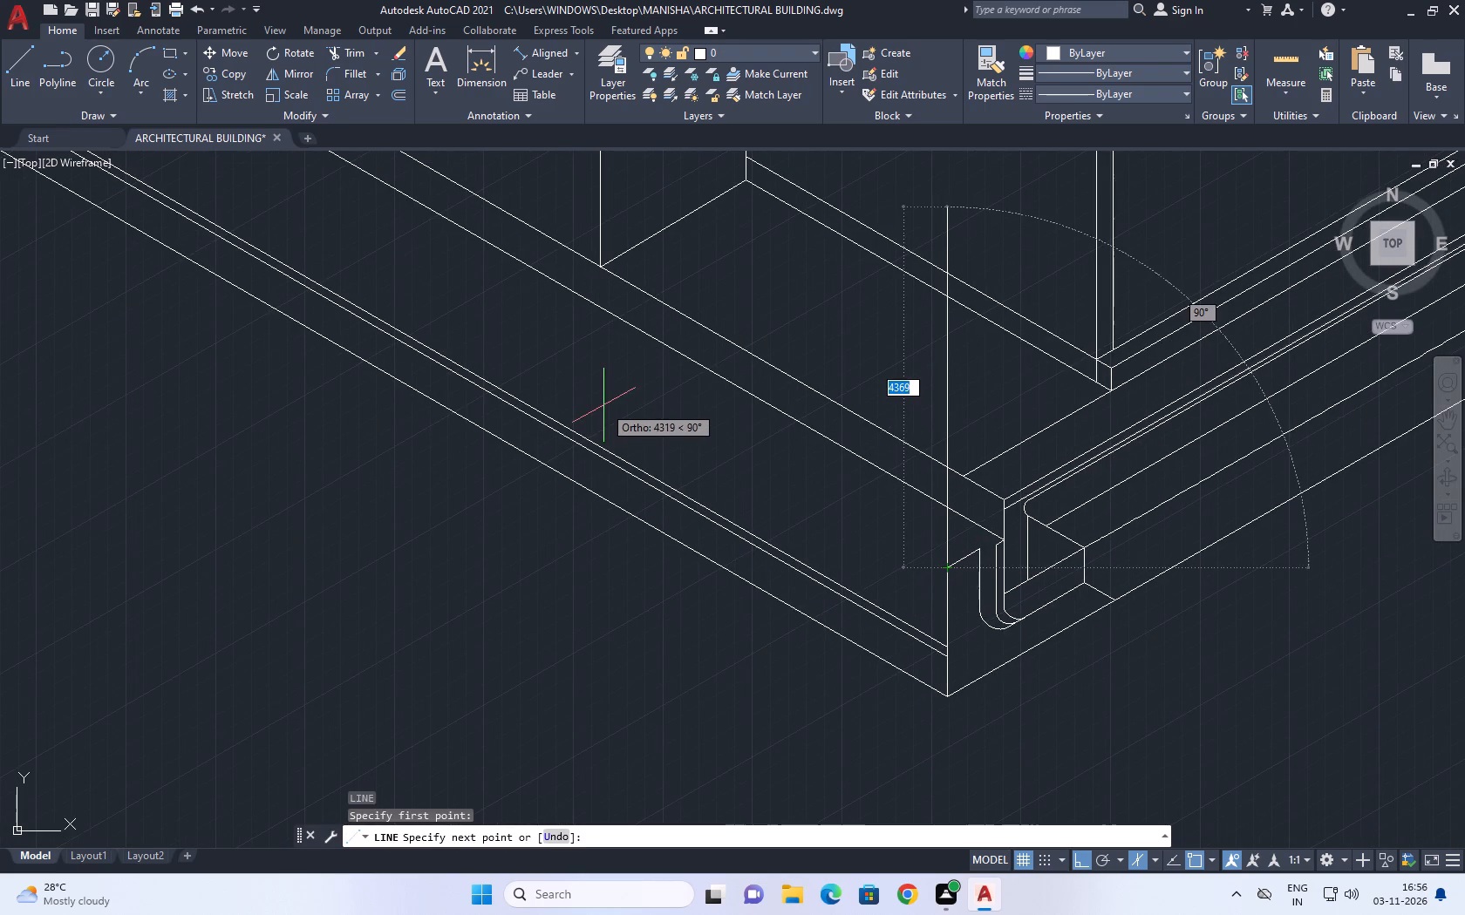
pyautogui.press('F5')
pyautogui.click(584, 400)
pyautogui.press('Escape')
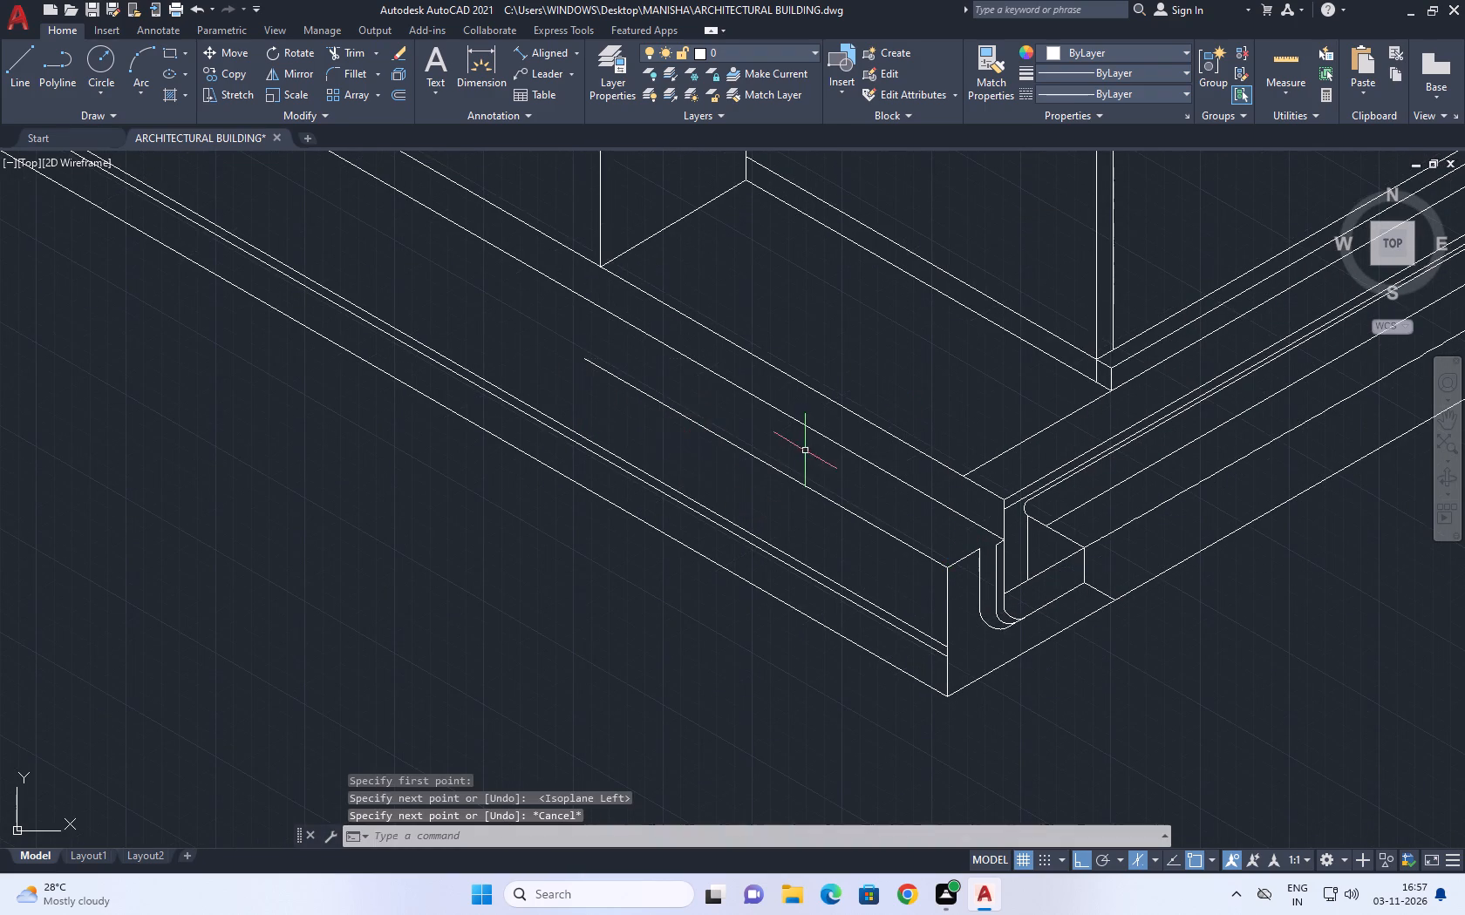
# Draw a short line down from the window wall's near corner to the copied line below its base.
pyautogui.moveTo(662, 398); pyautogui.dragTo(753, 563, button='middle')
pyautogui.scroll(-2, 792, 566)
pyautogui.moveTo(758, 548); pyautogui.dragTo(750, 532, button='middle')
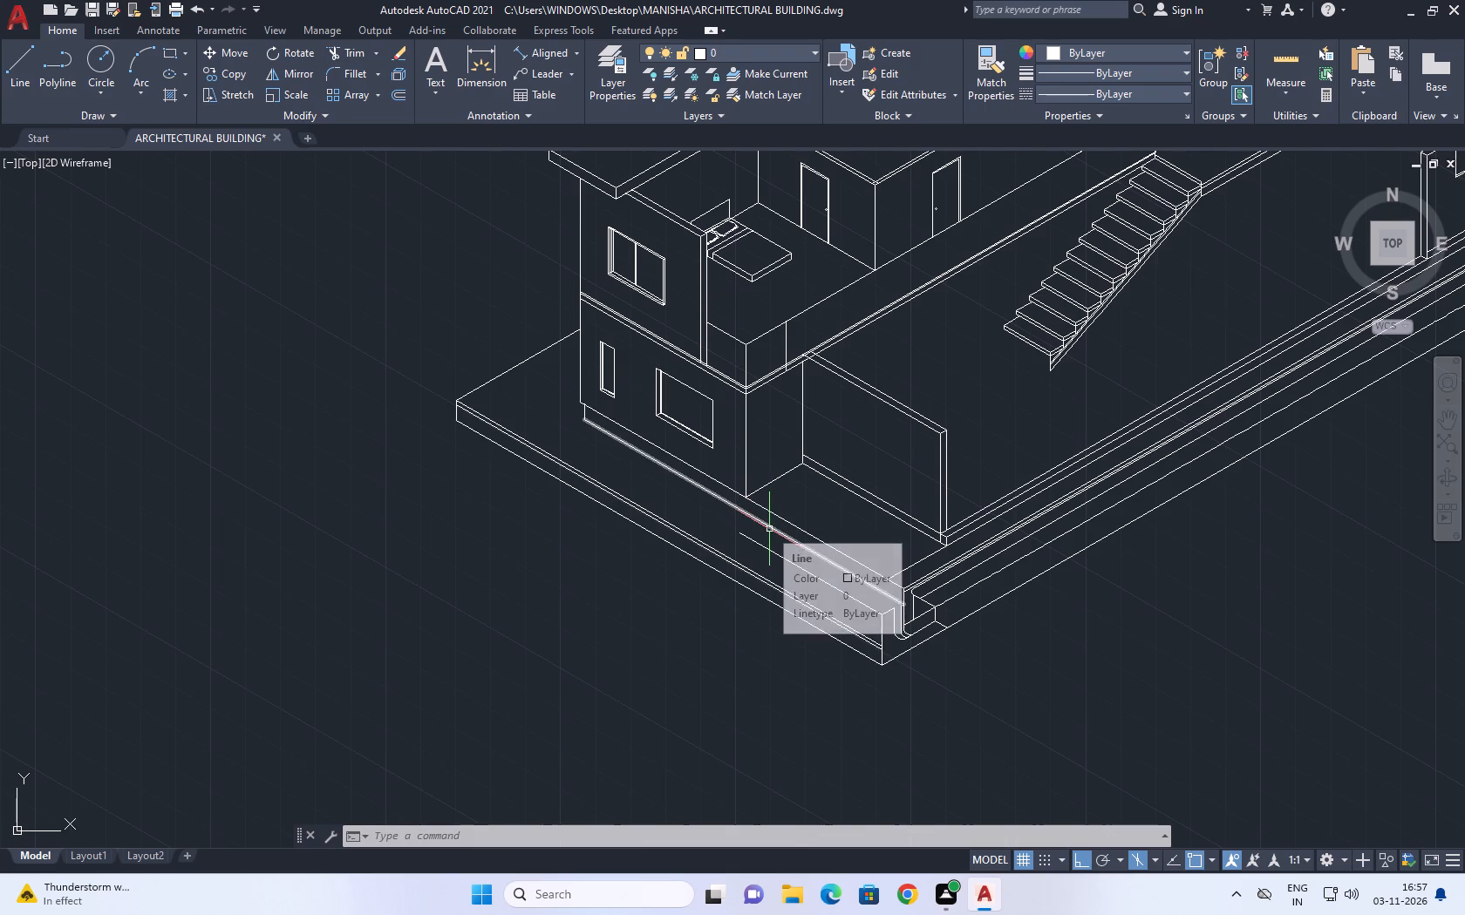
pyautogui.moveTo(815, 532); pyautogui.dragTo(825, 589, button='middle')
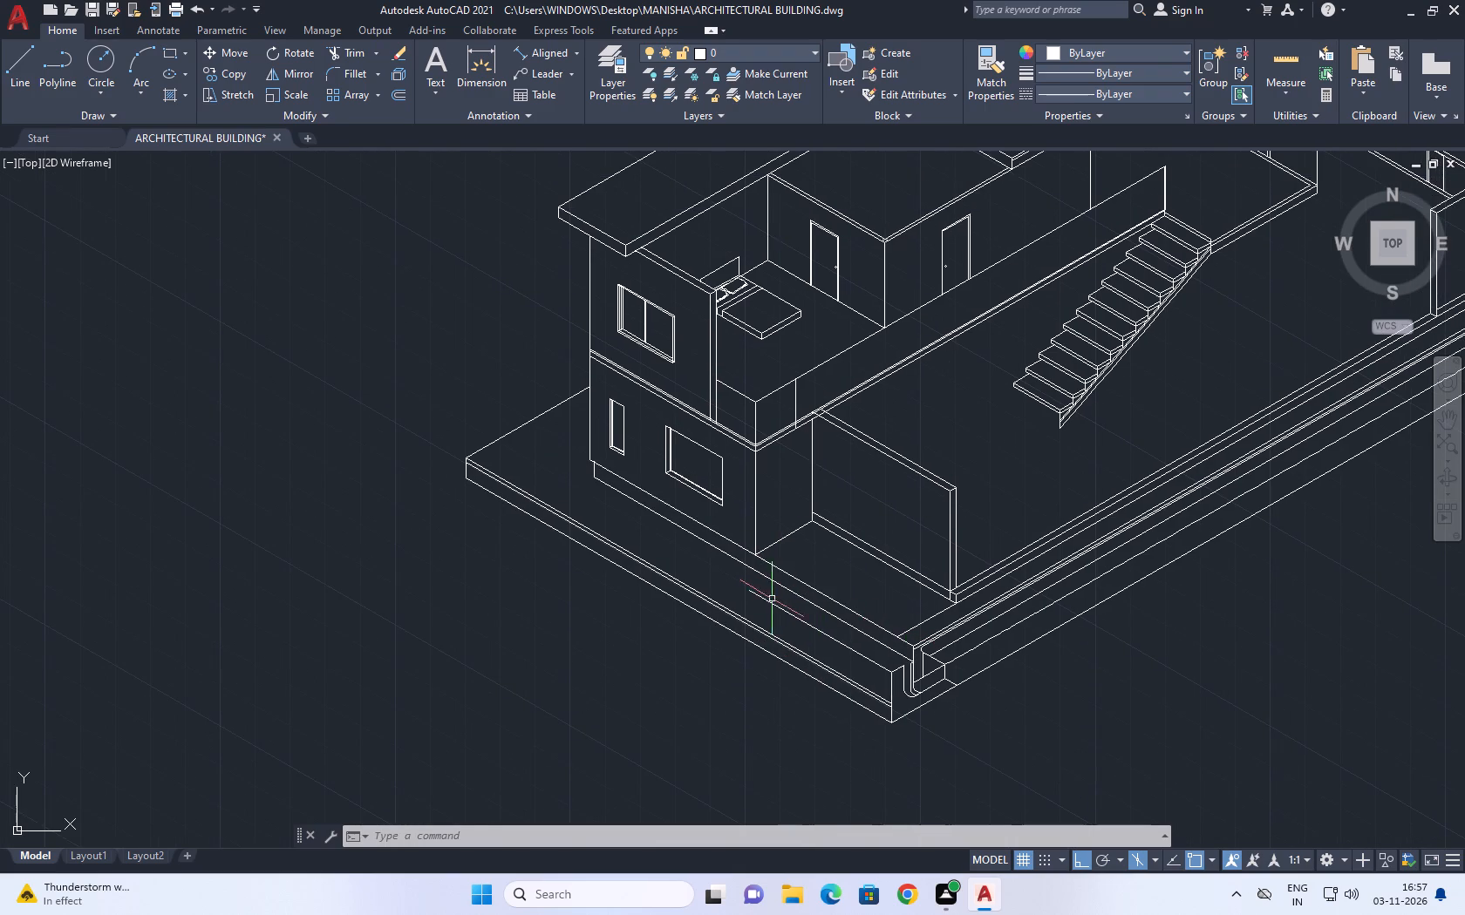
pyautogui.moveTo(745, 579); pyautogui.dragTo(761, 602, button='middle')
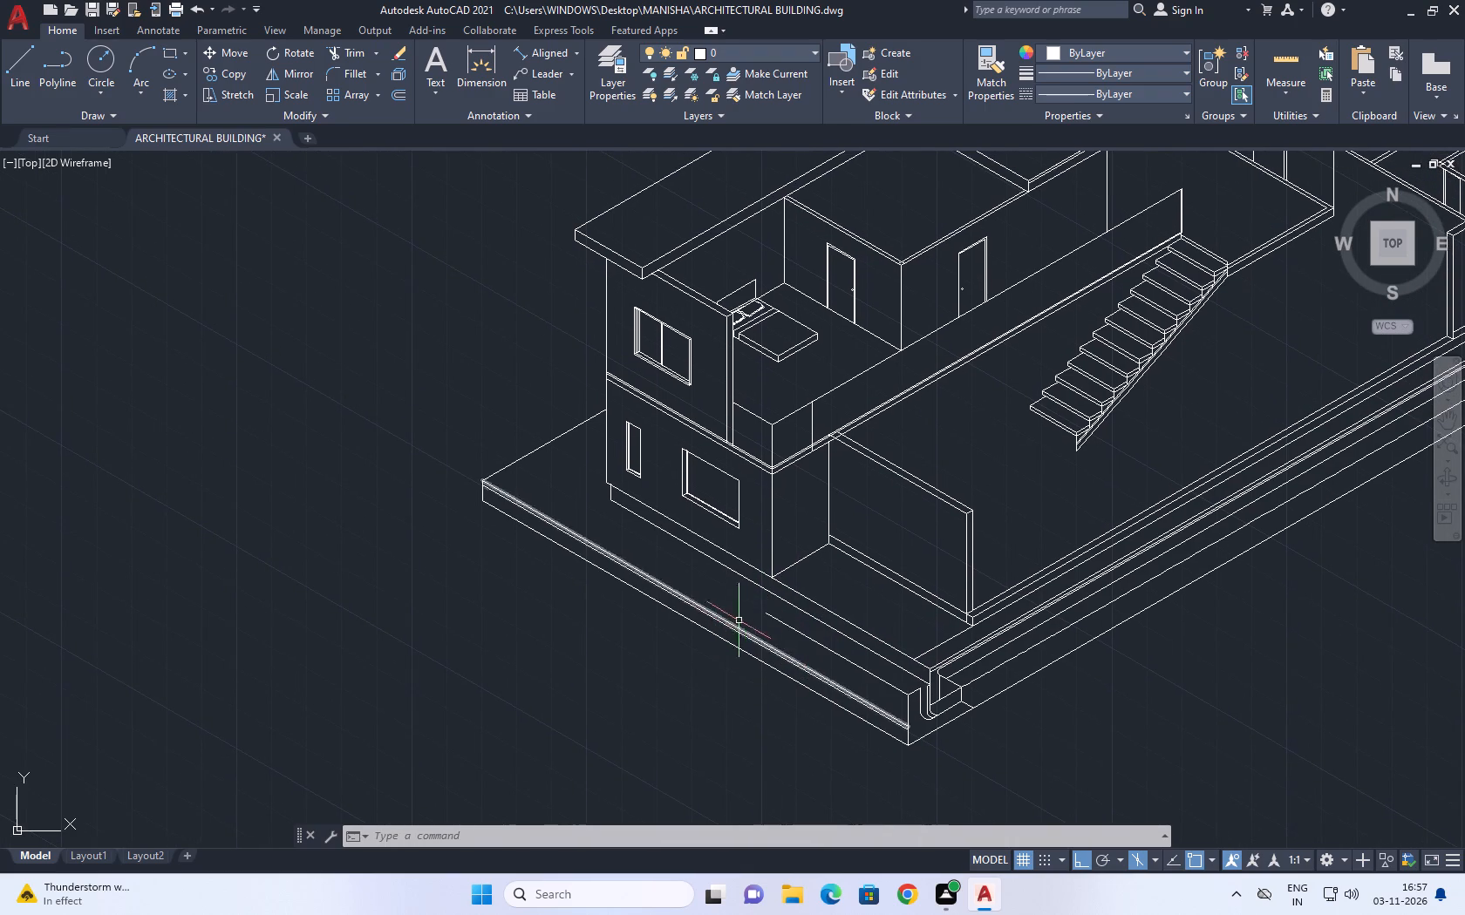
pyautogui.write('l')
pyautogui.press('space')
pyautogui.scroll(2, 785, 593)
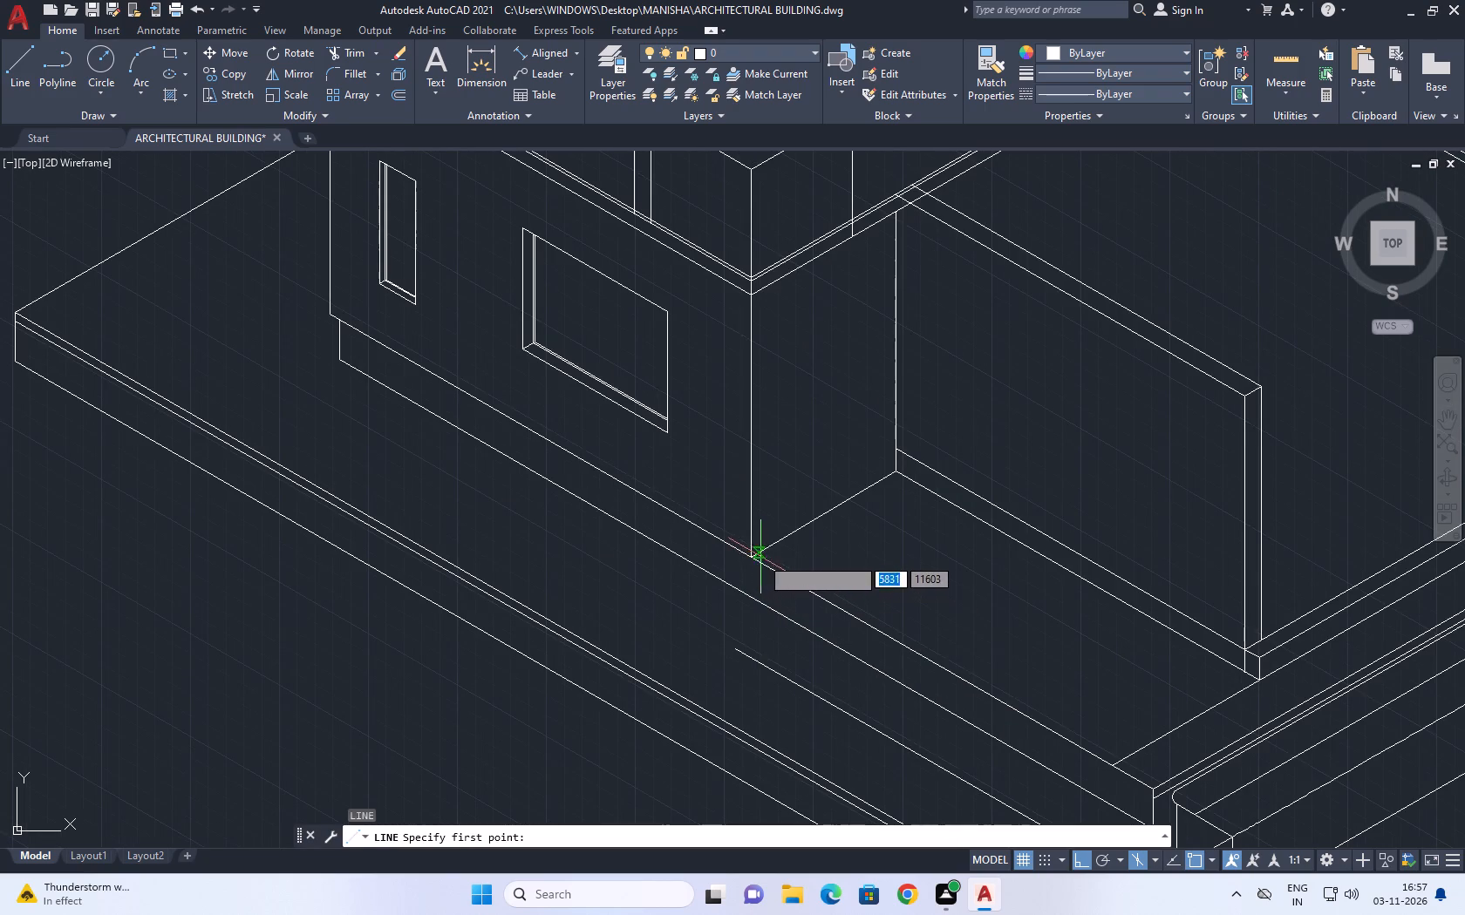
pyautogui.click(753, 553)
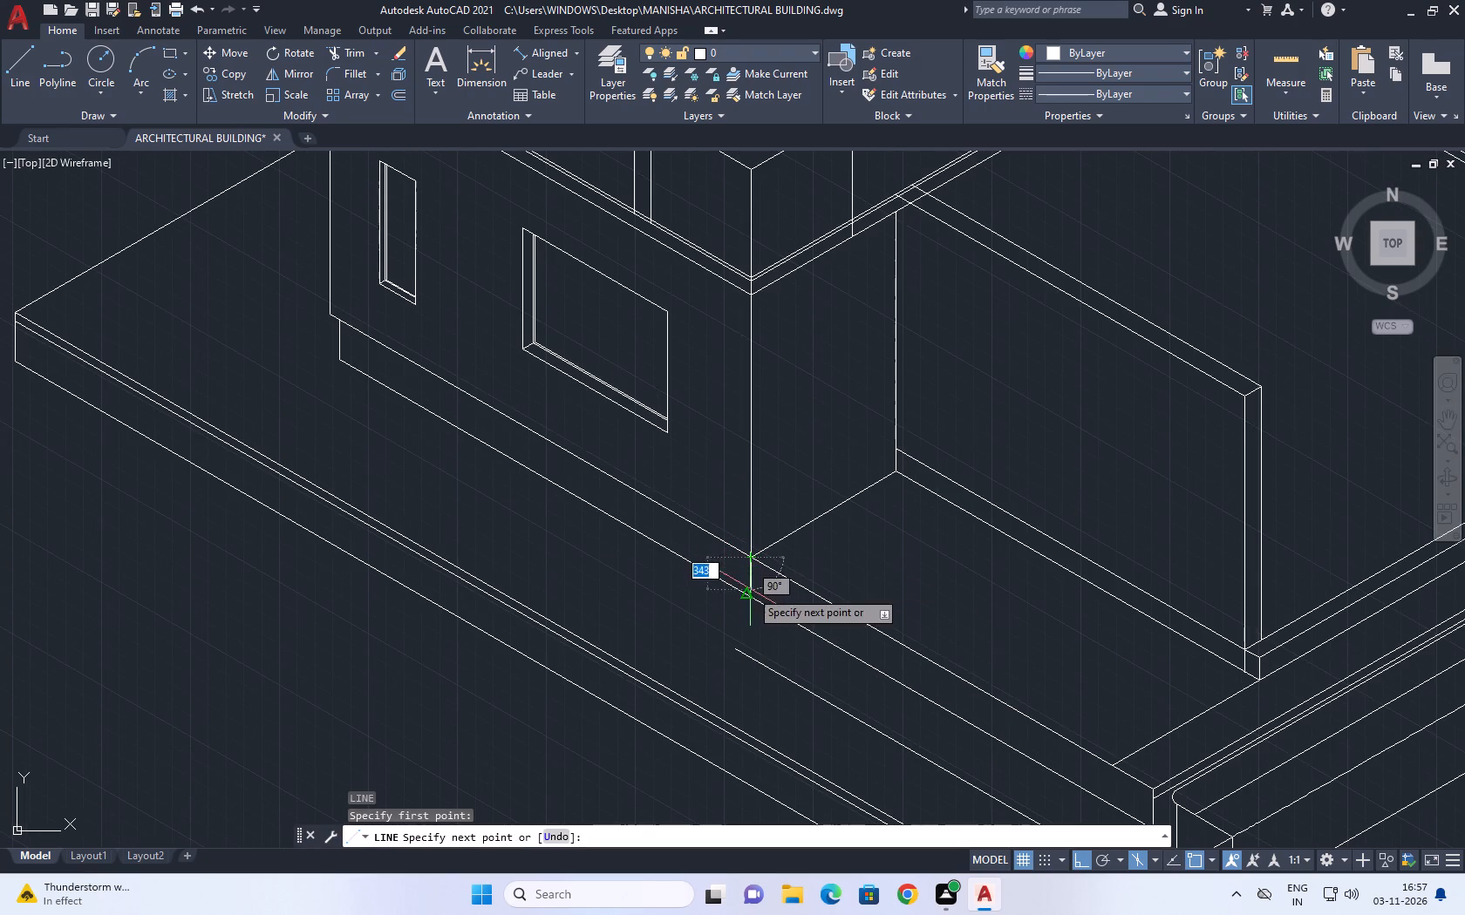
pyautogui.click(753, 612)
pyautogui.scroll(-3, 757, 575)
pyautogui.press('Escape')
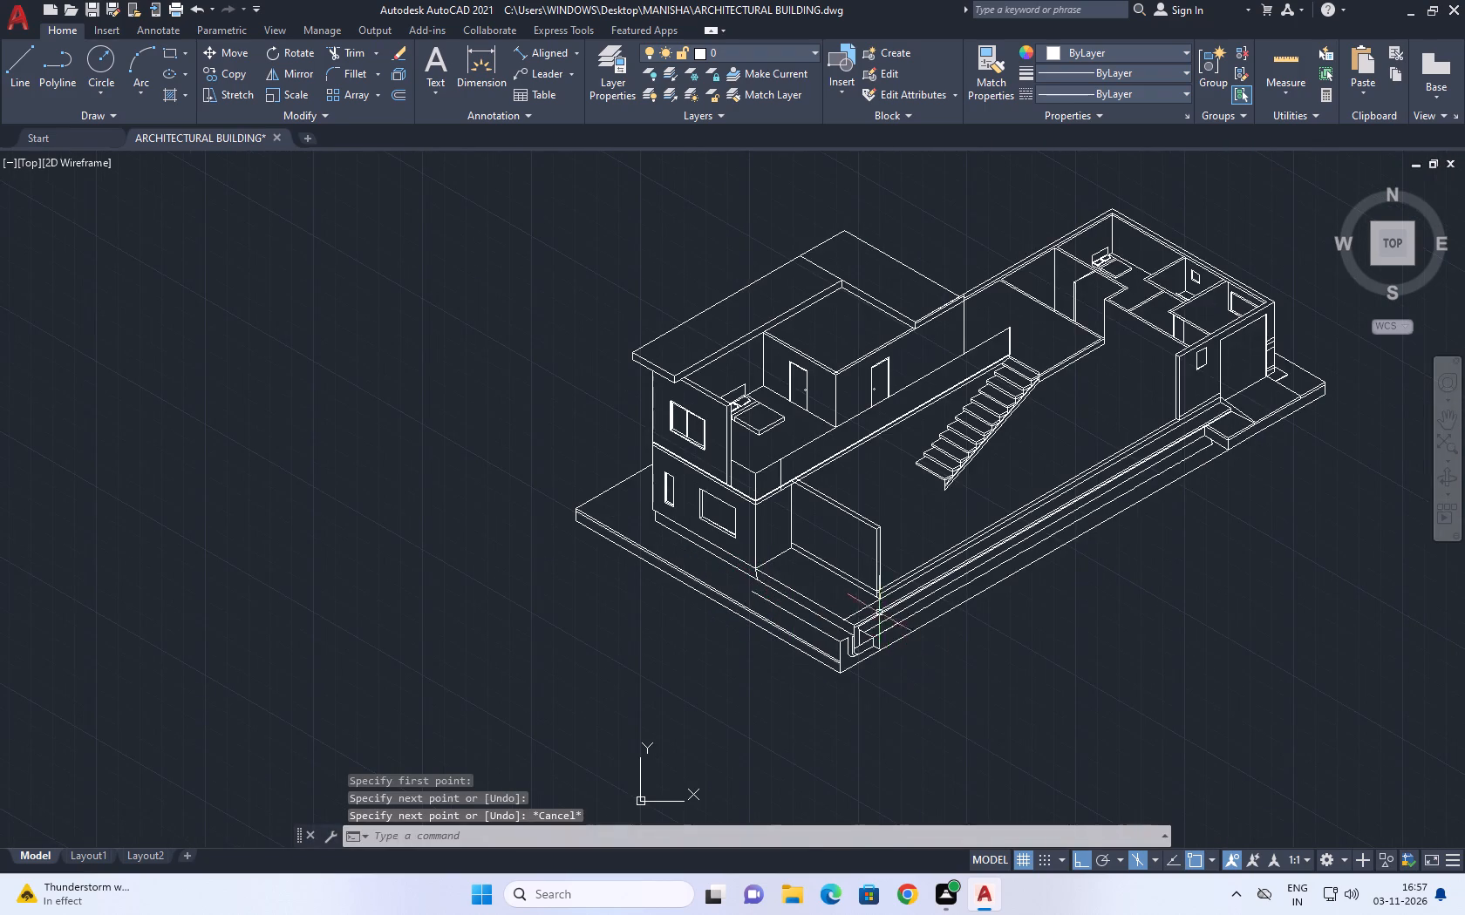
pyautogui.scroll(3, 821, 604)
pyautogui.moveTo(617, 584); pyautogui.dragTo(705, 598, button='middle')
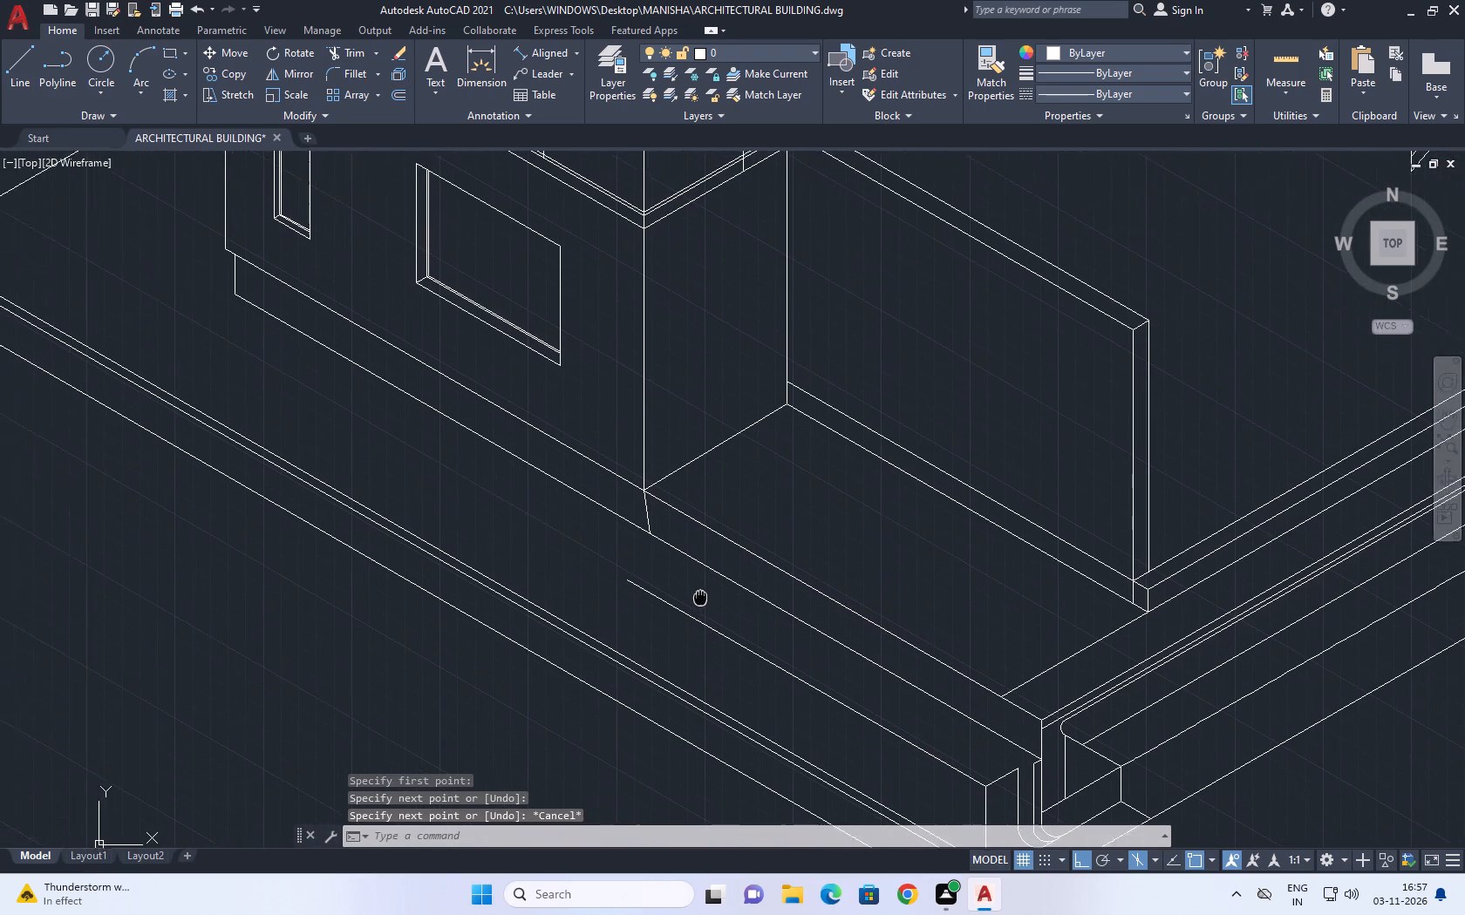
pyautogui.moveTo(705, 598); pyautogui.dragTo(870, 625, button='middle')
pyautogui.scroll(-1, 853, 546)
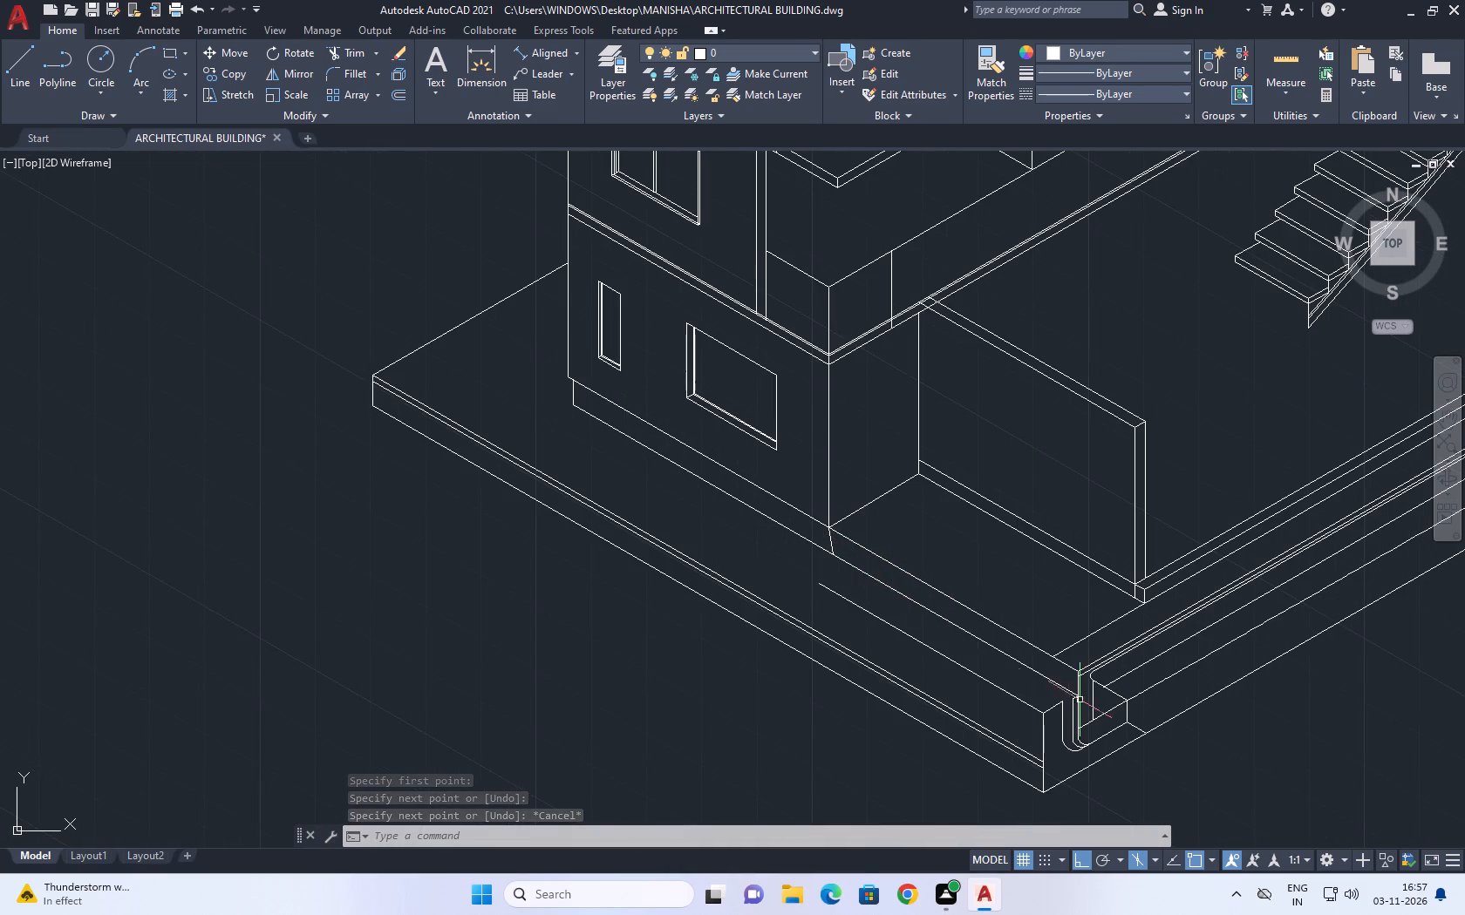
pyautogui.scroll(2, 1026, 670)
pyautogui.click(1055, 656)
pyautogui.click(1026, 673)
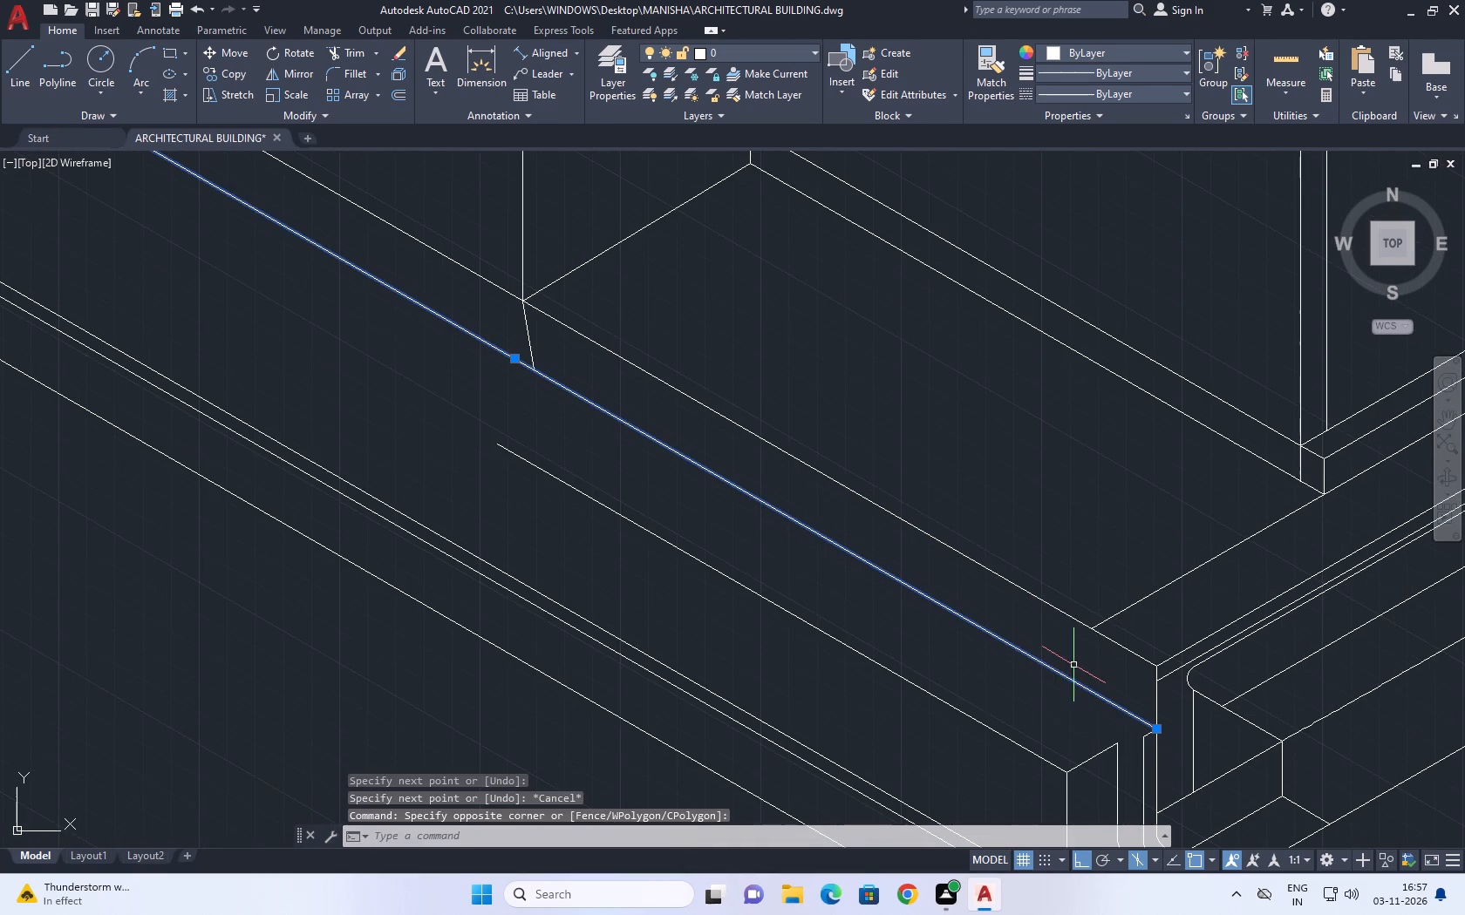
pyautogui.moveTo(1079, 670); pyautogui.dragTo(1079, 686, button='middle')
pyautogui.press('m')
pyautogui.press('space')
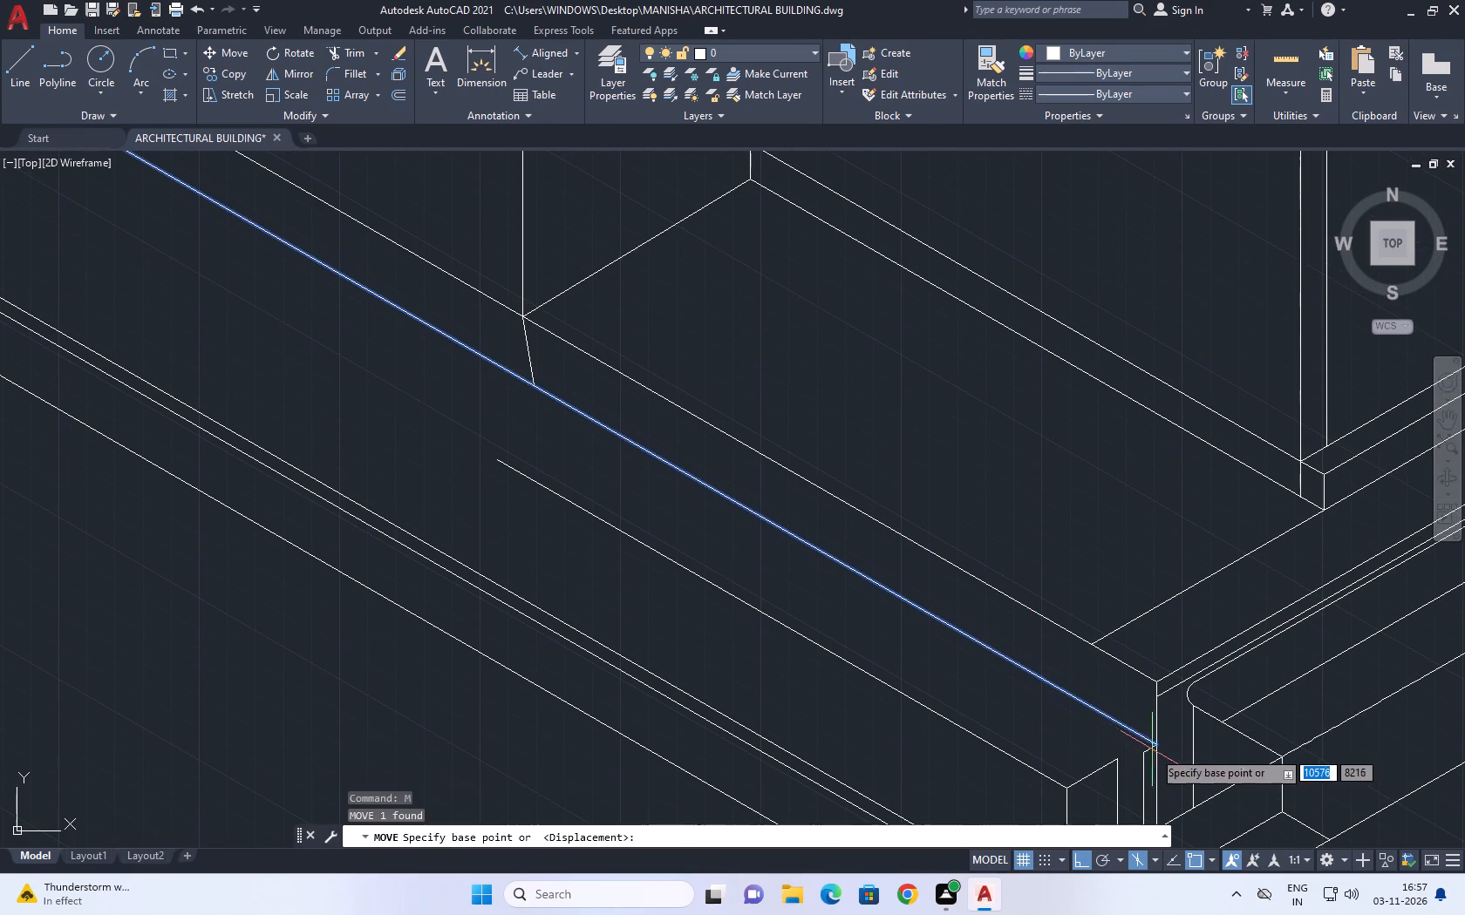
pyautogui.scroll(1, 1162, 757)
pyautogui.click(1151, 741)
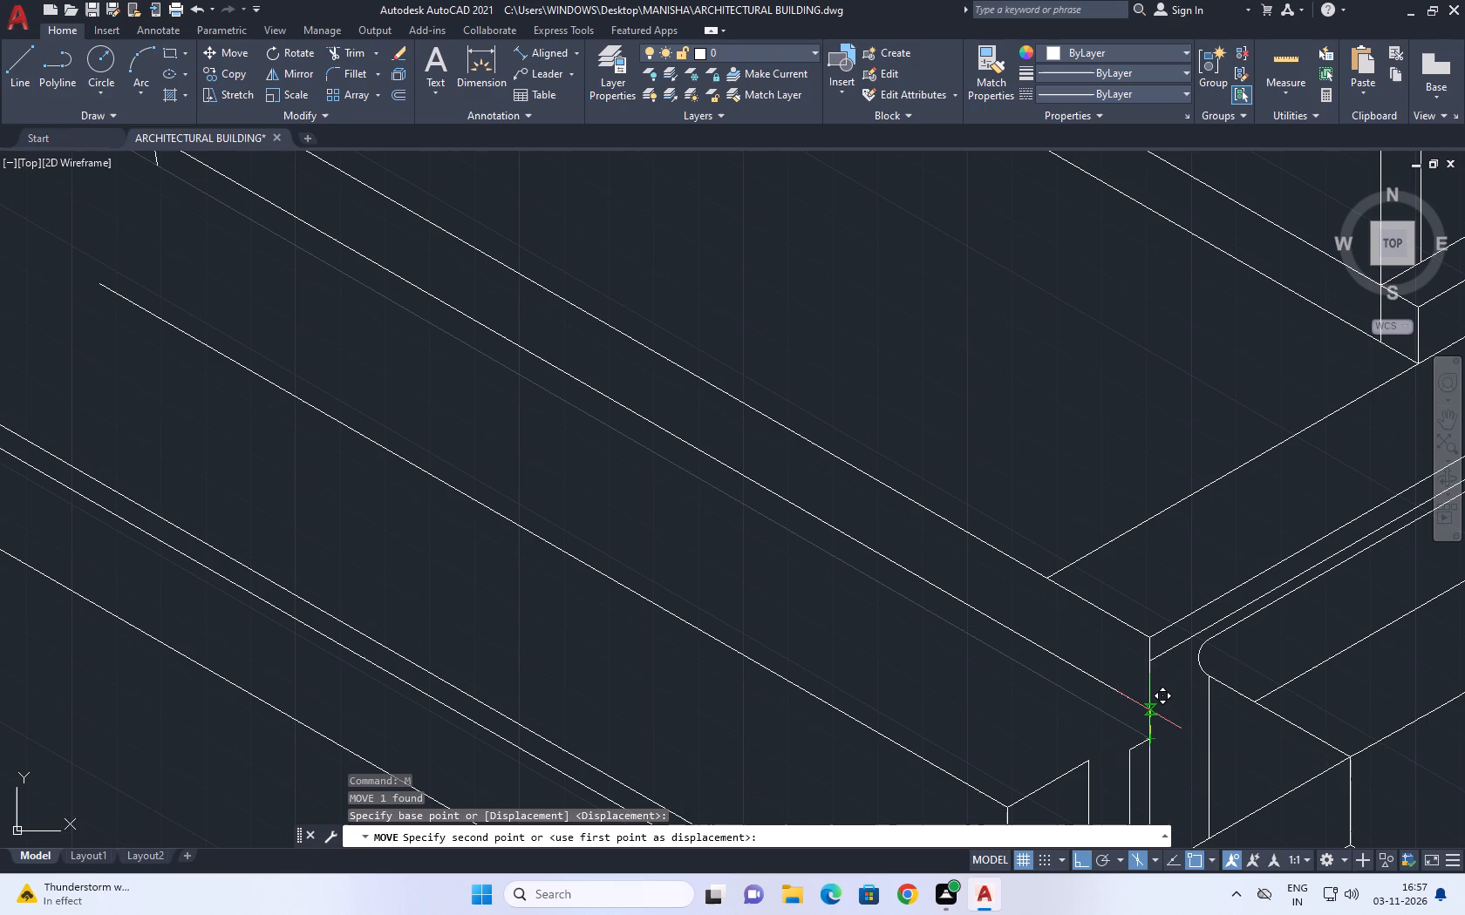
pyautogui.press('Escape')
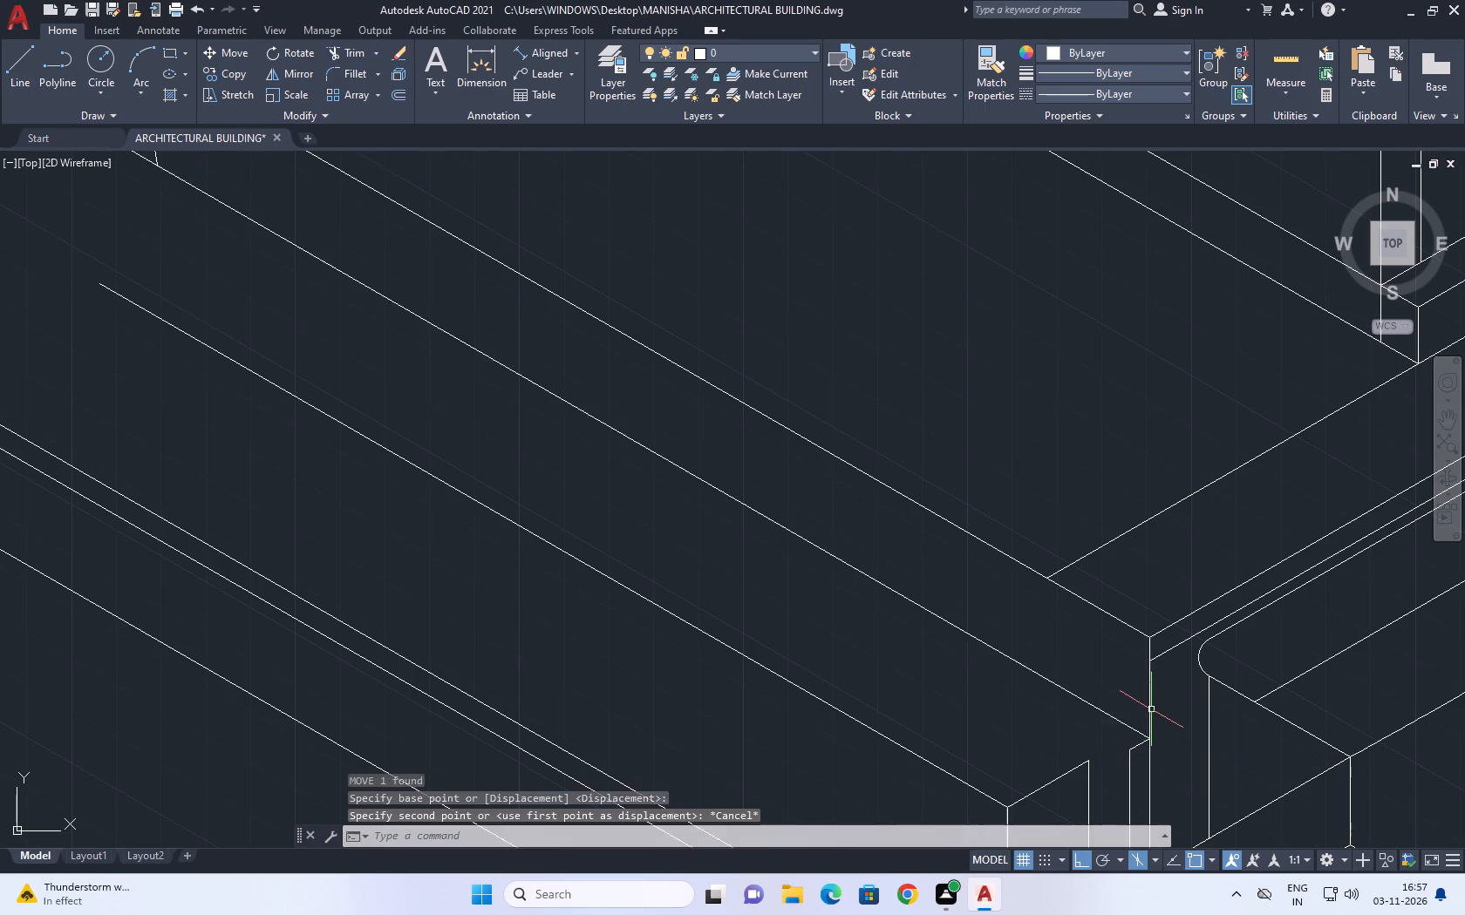
# Delete the copied line running below the window wall's base line.
pyautogui.scroll(-3, 1151, 712)
pyautogui.click(957, 607)
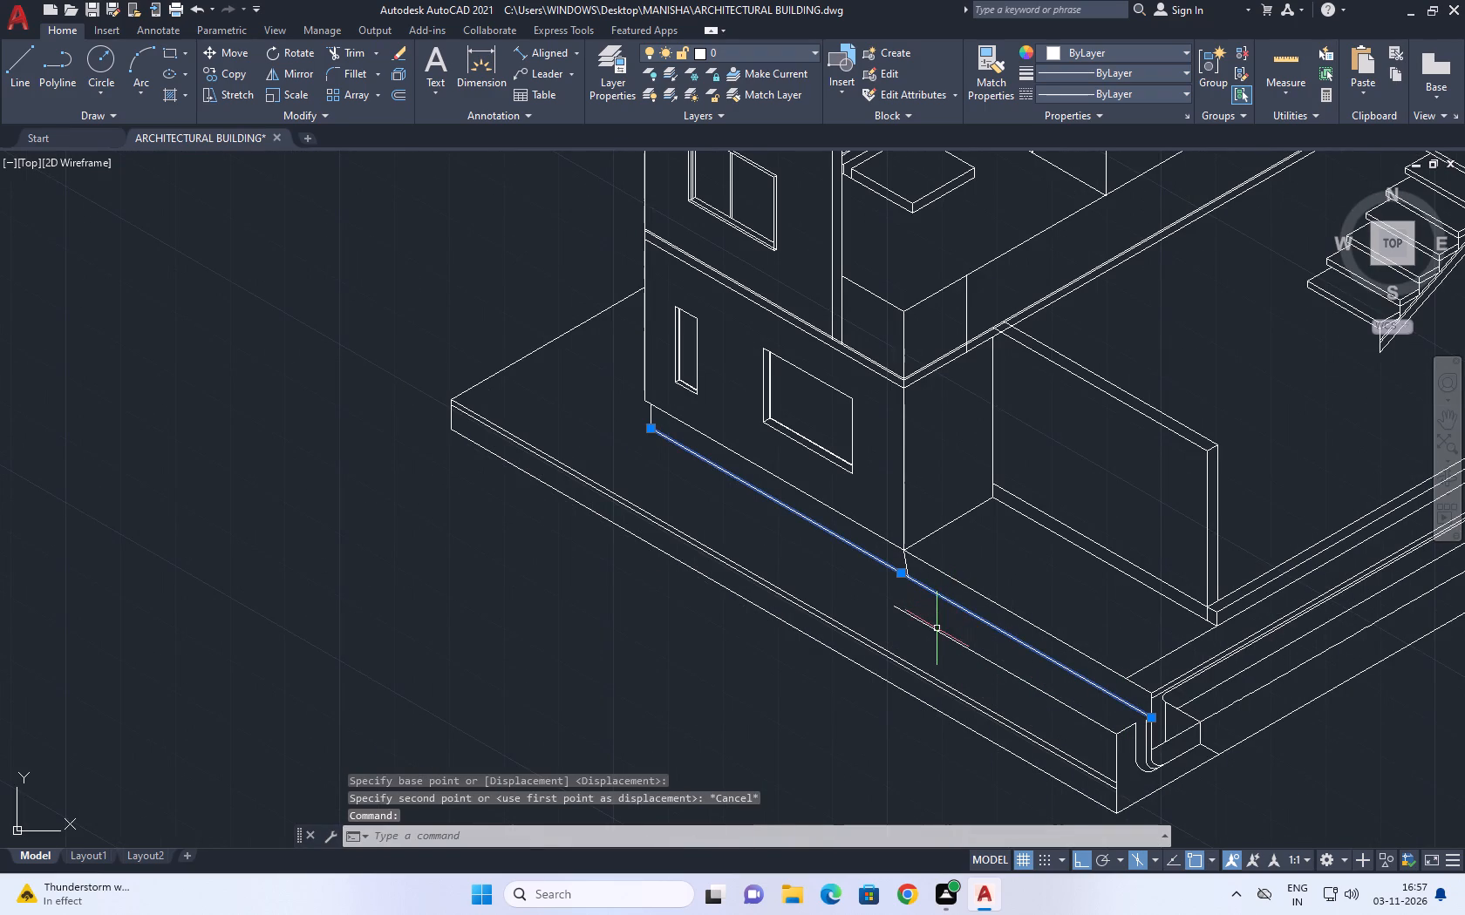
pyautogui.press('Delete')
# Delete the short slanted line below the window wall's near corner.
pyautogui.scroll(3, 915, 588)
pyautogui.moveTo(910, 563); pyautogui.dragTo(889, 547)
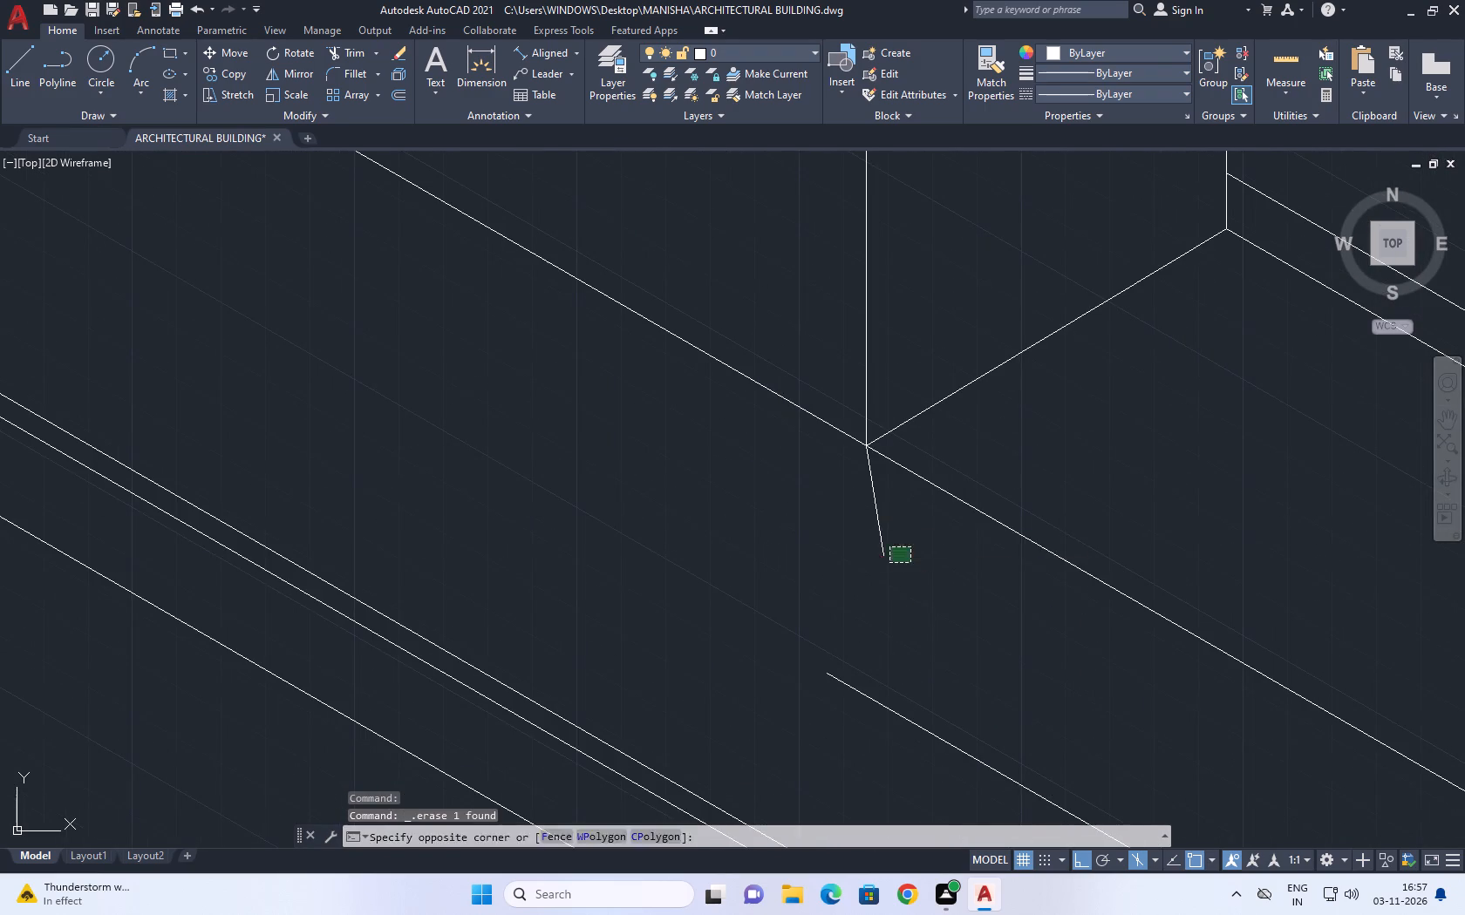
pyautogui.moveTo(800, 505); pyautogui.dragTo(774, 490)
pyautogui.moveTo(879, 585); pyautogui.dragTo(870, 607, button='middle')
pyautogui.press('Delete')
# Draw a short vertical line straight down from the window wall's near corner.
pyautogui.scroll(-2, 862, 595)
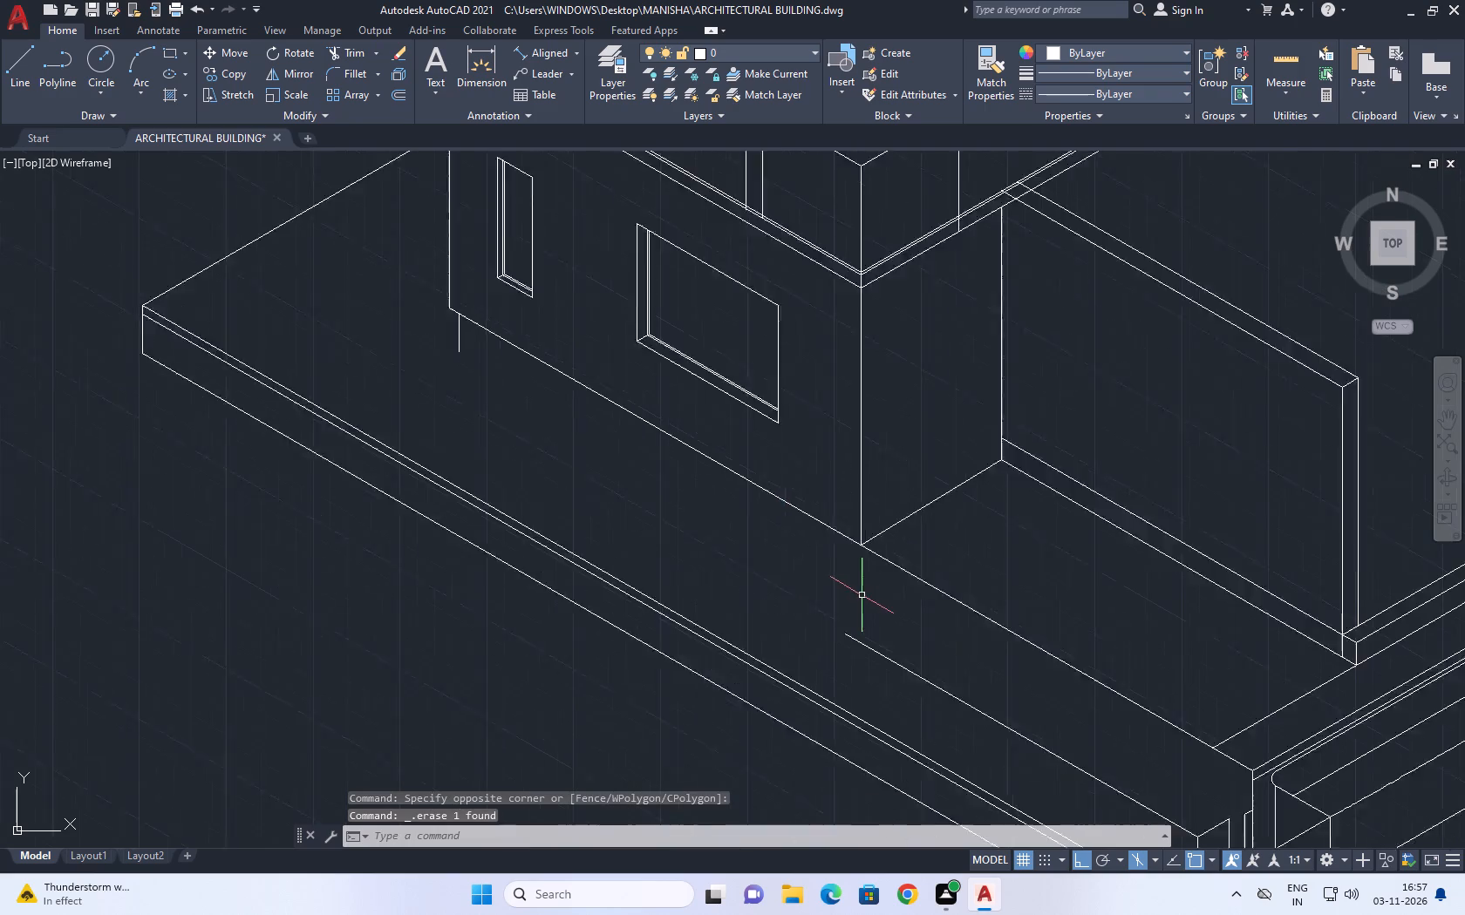
pyautogui.scroll(-1, 862, 595)
pyautogui.moveTo(943, 576); pyautogui.dragTo(910, 576, button='middle')
pyautogui.press('l')
pyautogui.press('space')
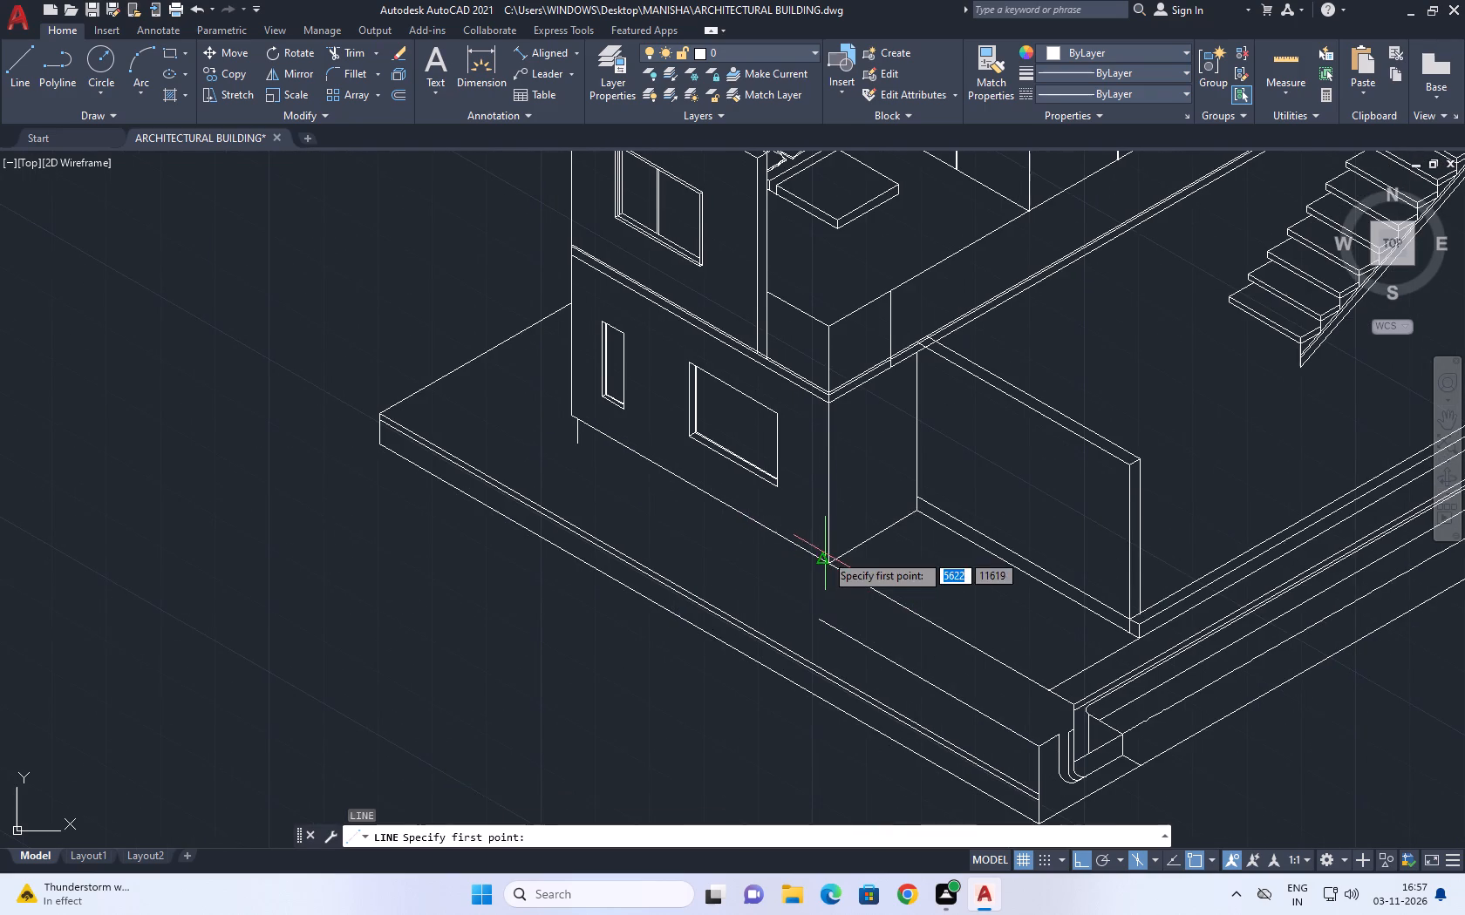
pyautogui.scroll(4, 825, 553)
pyautogui.click(852, 540)
pyautogui.scroll(-2, 828, 614)
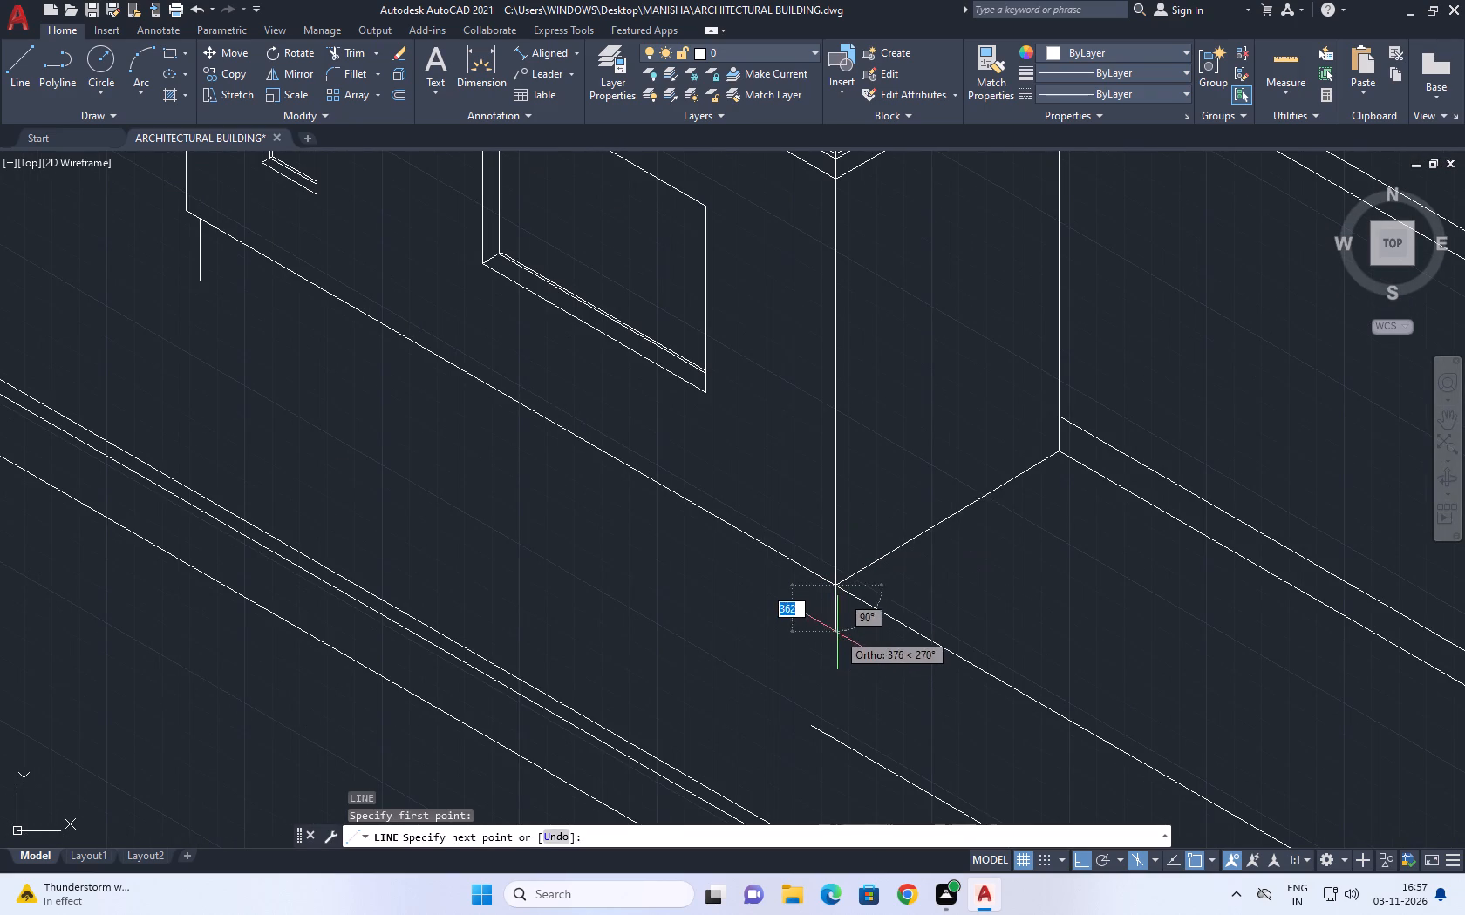
pyautogui.click(832, 619)
pyautogui.scroll(-2, 865, 486)
pyautogui.press('Escape')
# Copy the window wall's long base line 114.3 straight down.
pyautogui.click(908, 548)
pyautogui.moveTo(898, 558); pyautogui.dragTo(889, 569)
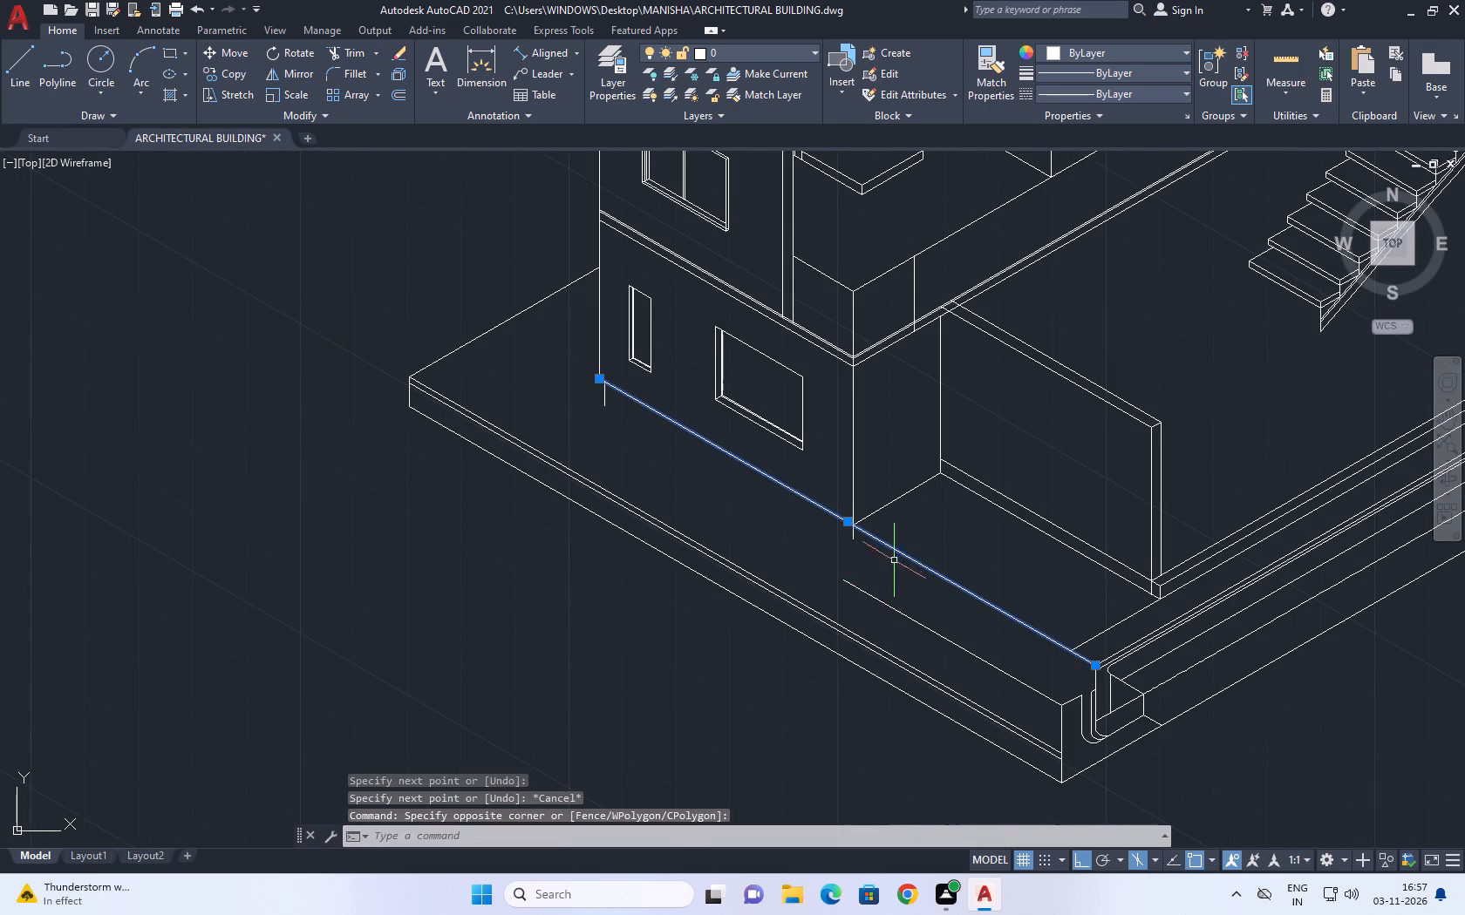
pyautogui.moveTo(903, 555); pyautogui.dragTo(903, 595, button='middle')
pyautogui.press('c')
pyautogui.press('o')
pyautogui.press('space')
pyautogui.scroll(2, 819, 562)
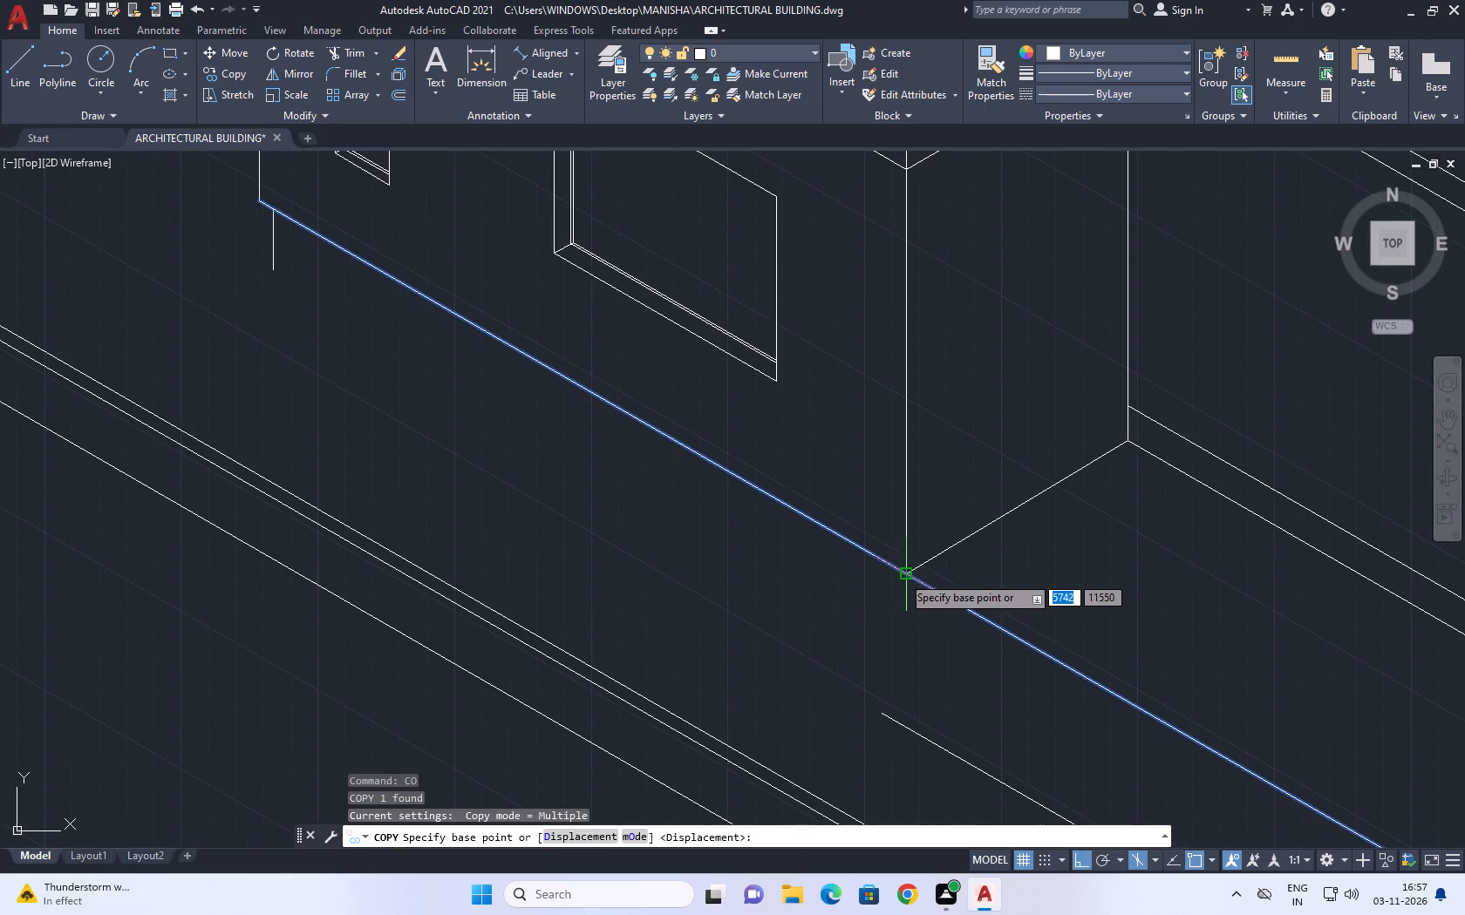
pyautogui.click(907, 573)
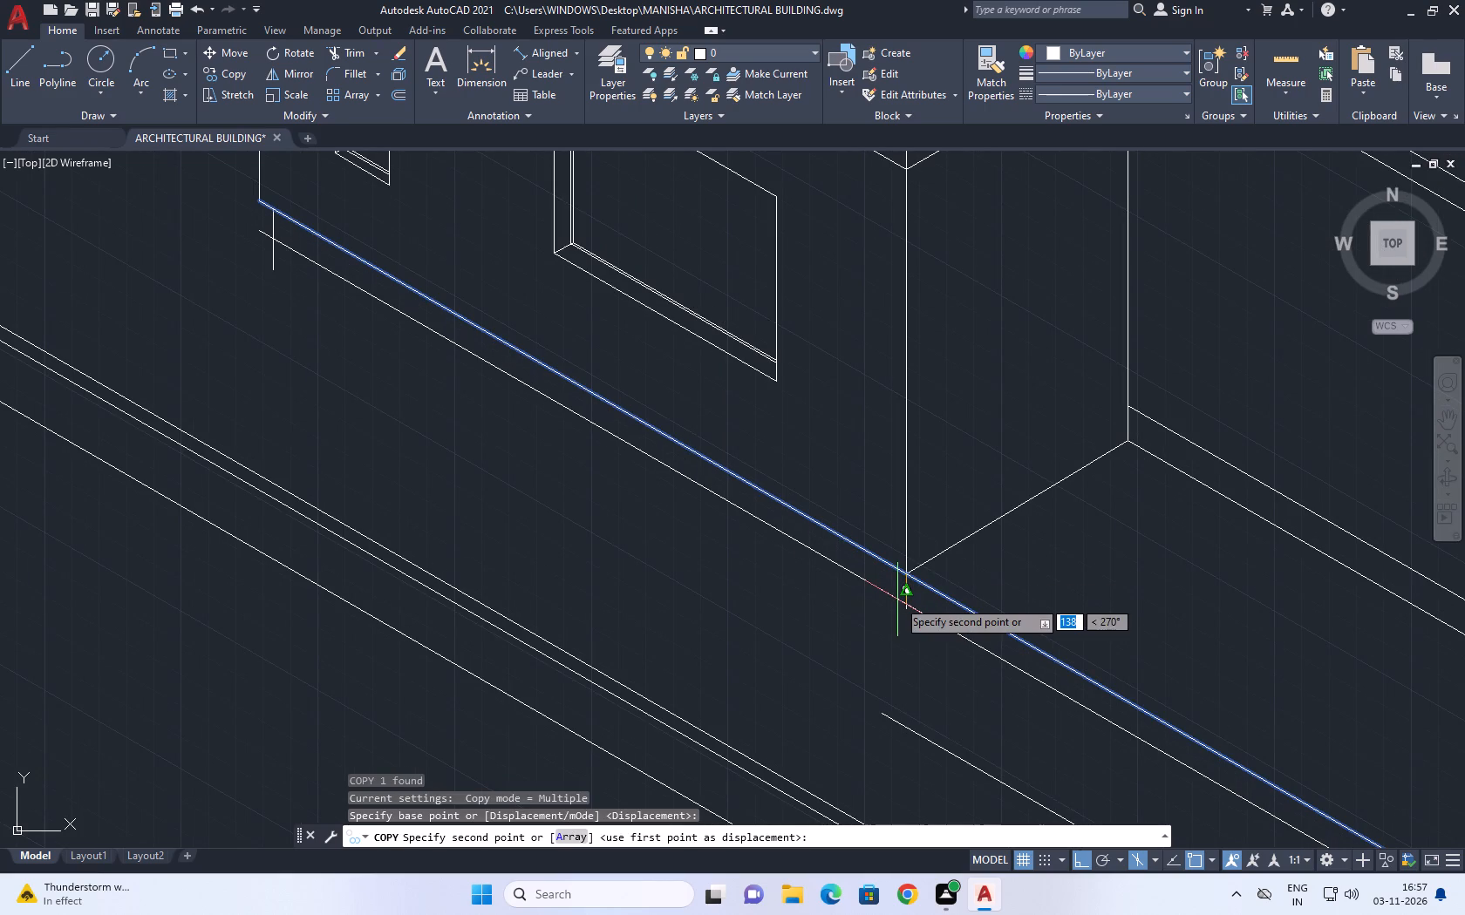
pyautogui.press('1')
pyautogui.press('1')
pyautogui.press('4')
pyautogui.press('.')
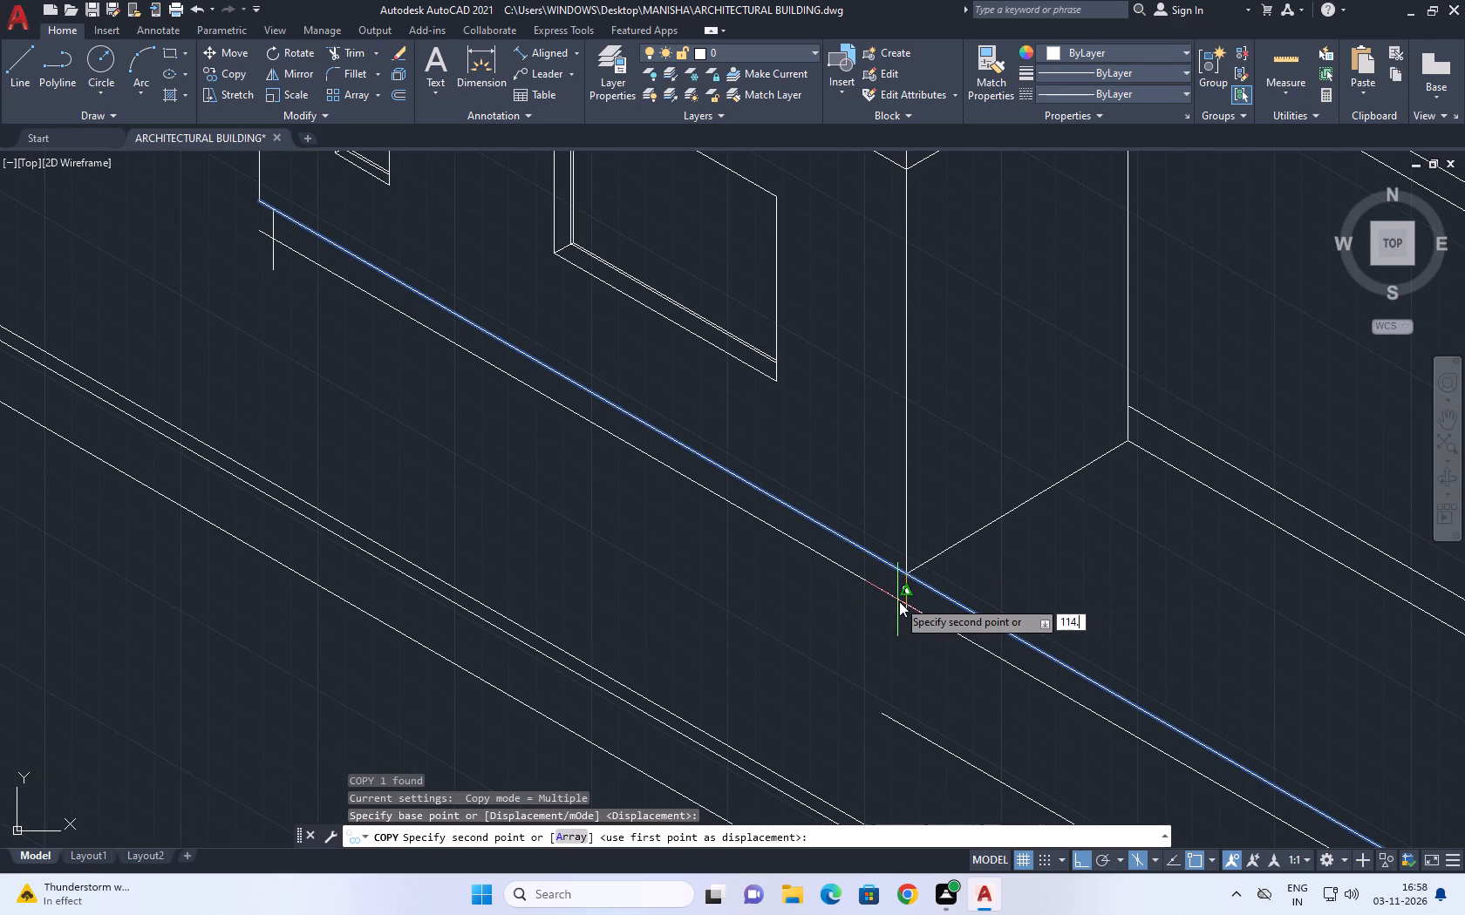
pyautogui.write('3')
pyautogui.press('space')
pyautogui.press('Escape')
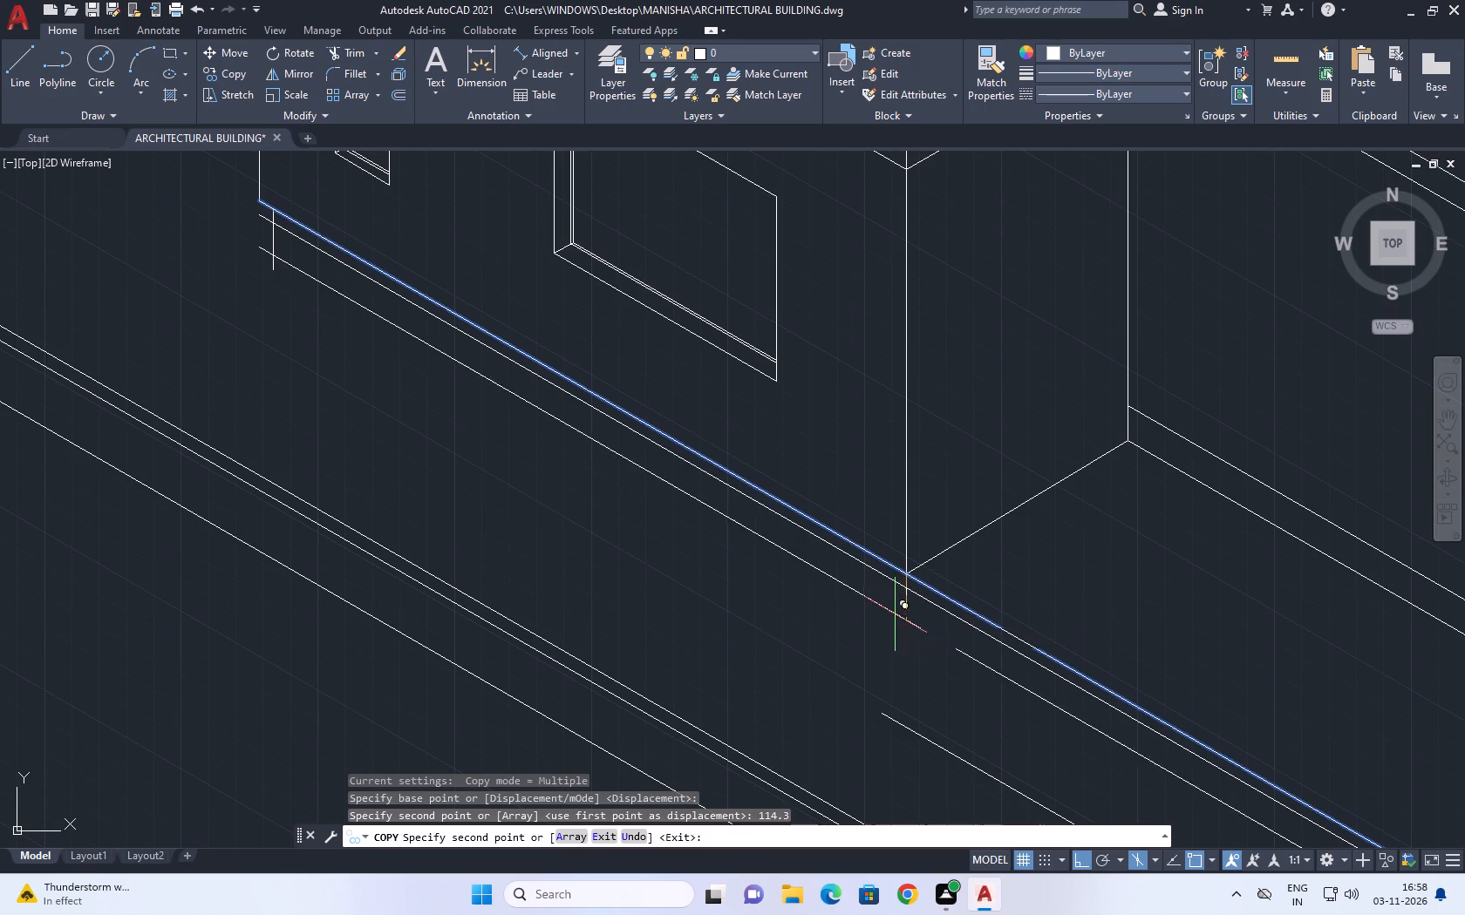
# Trim the copied line's end beyond the far vertical line and the overhangs of both short vertical lines below the copy.
pyautogui.moveTo(525, 458); pyautogui.dragTo(691, 608, button='middle')
pyautogui.write('tr')
pyautogui.press('space')
pyautogui.scroll(1, 426, 384)
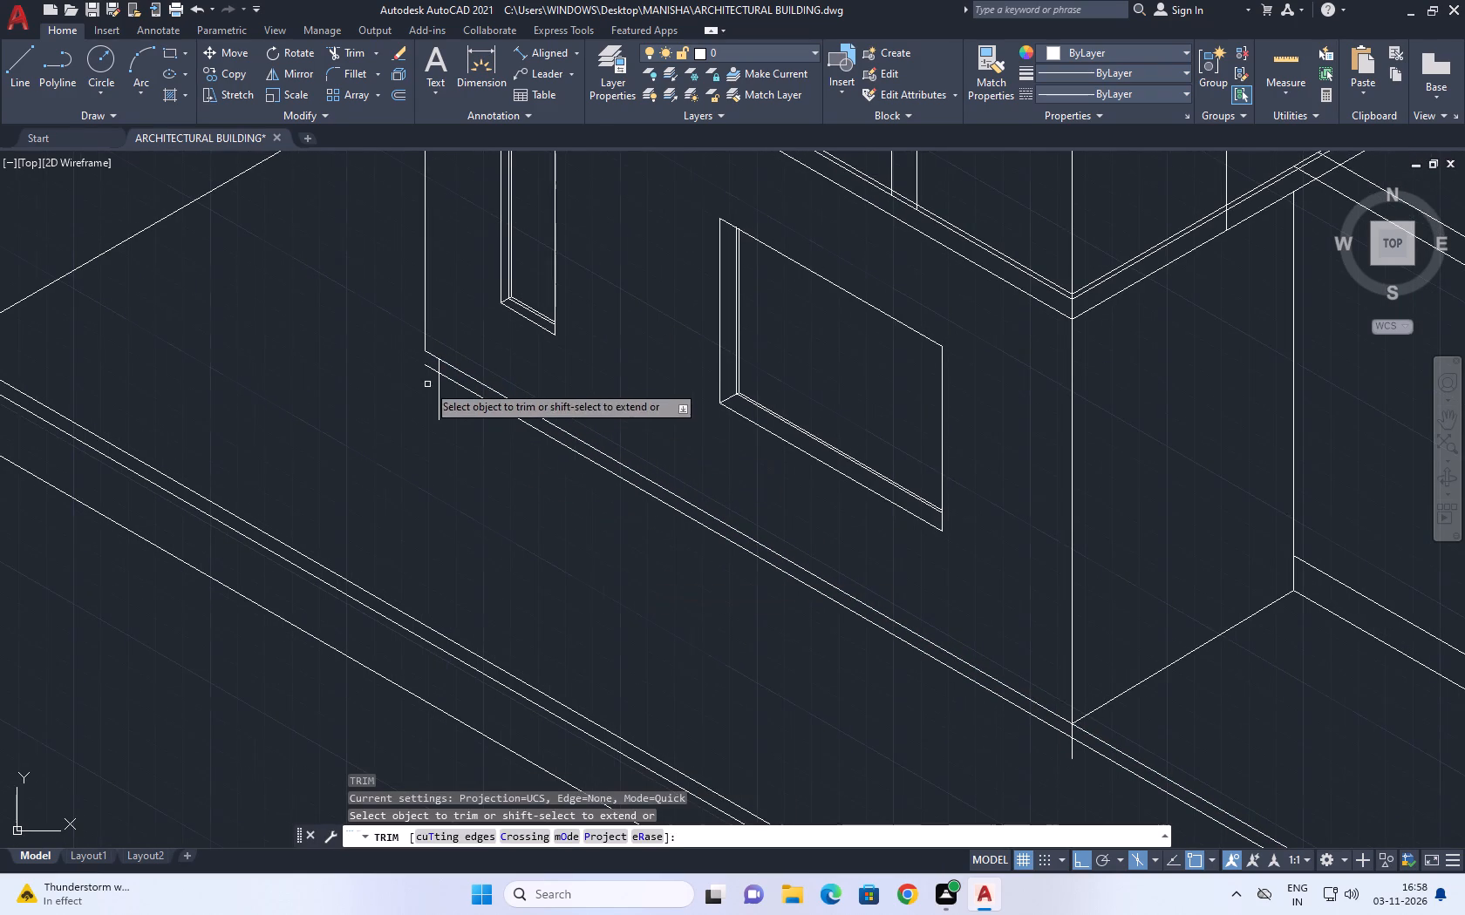
pyautogui.scroll(2, 426, 384)
pyautogui.click(455, 310)
pyautogui.click(490, 452)
pyautogui.scroll(-4, 468, 431)
pyautogui.moveTo(637, 568); pyautogui.dragTo(589, 451, button='middle')
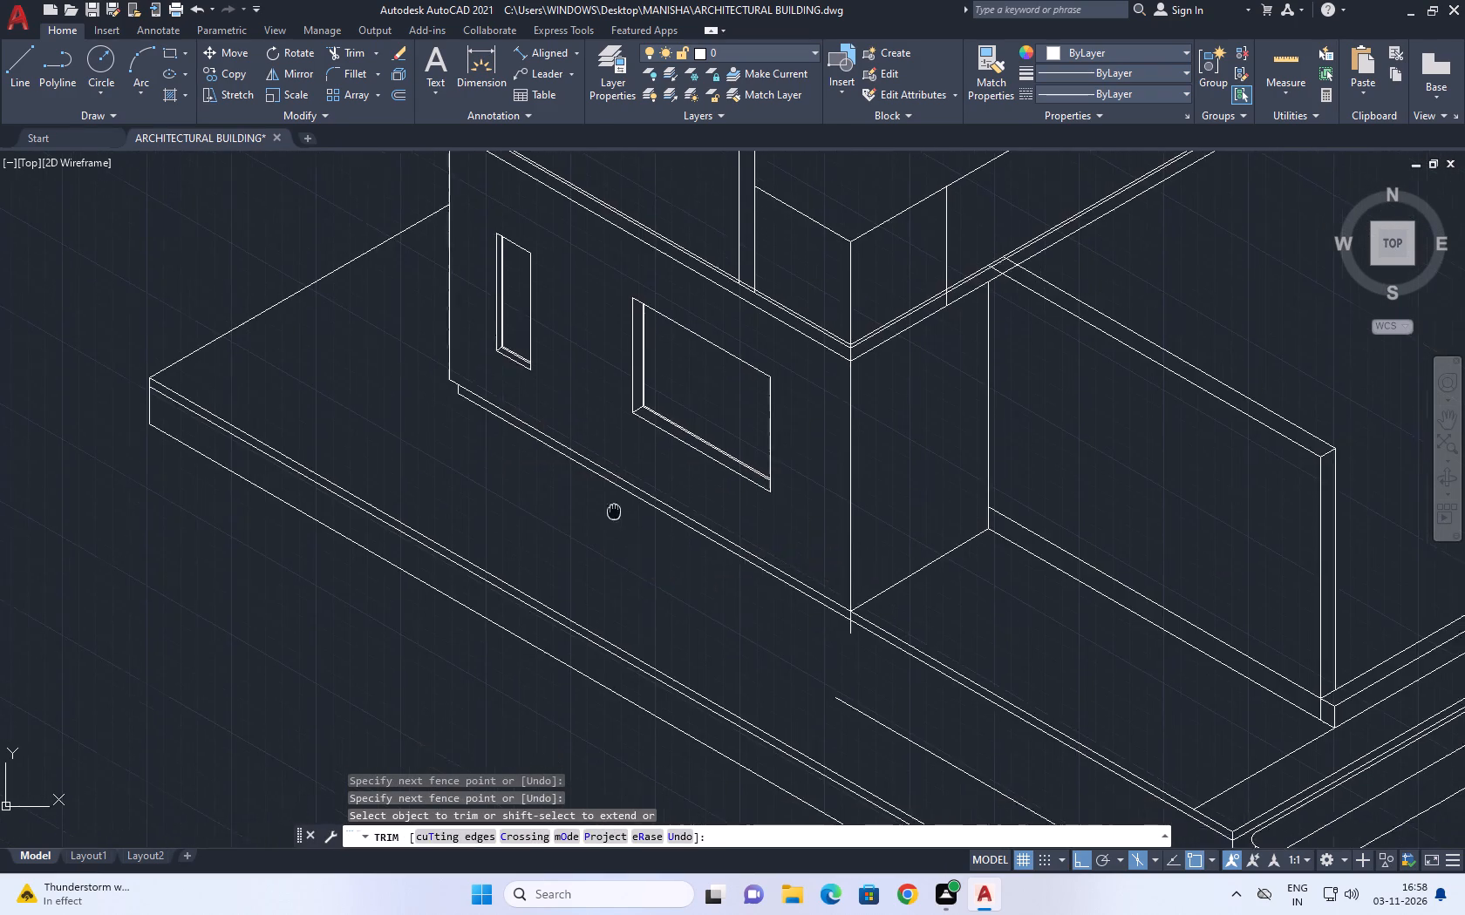
pyautogui.moveTo(589, 451); pyautogui.dragTo(567, 403, button='middle')
pyautogui.scroll(3, 806, 505)
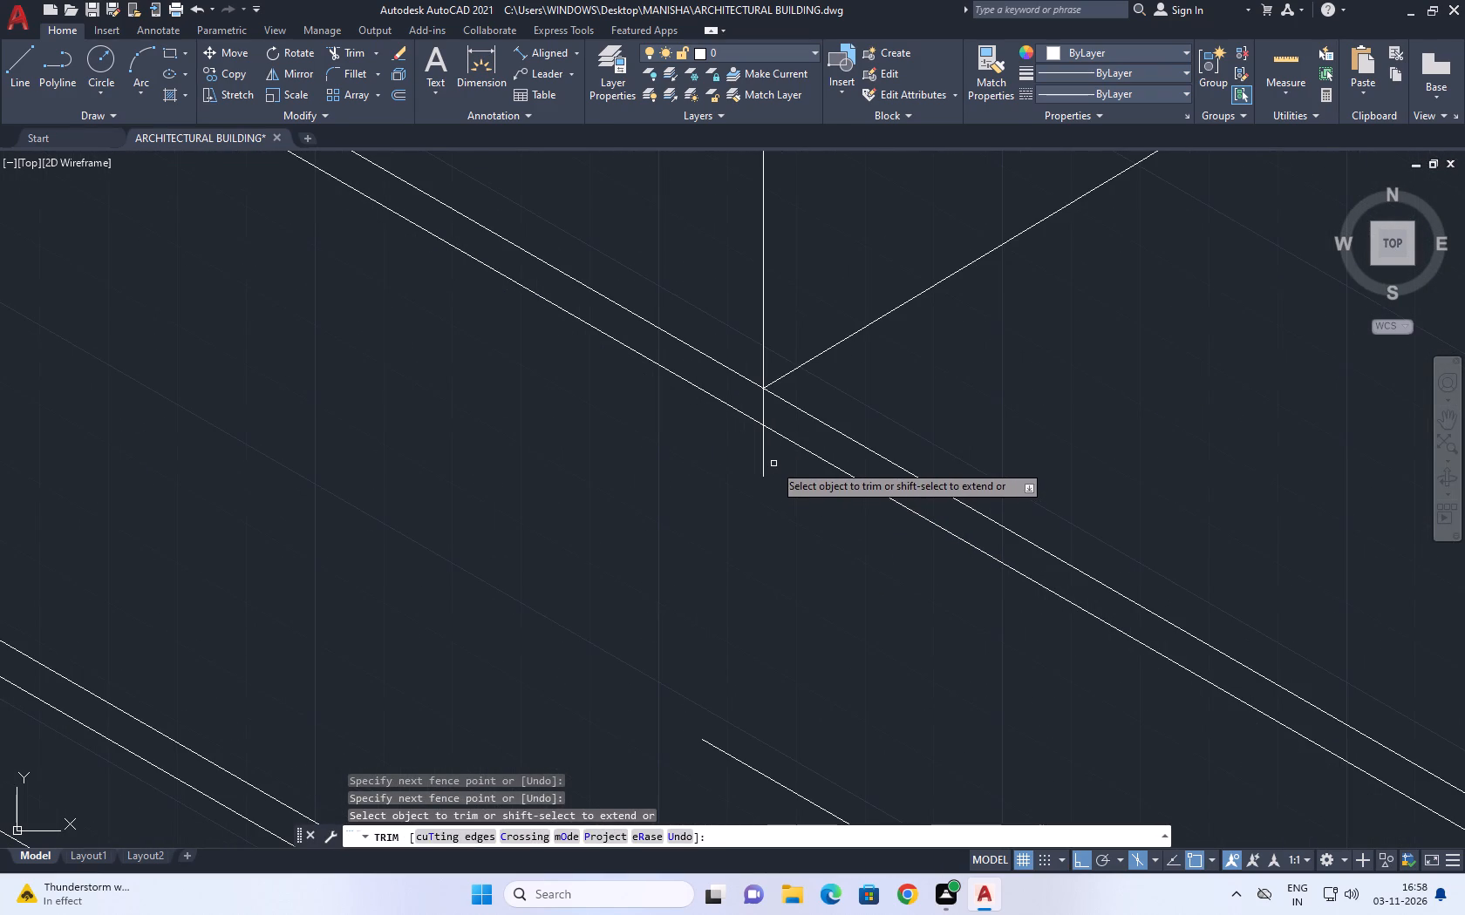
pyautogui.click(763, 474)
pyautogui.scroll(-4, 773, 472)
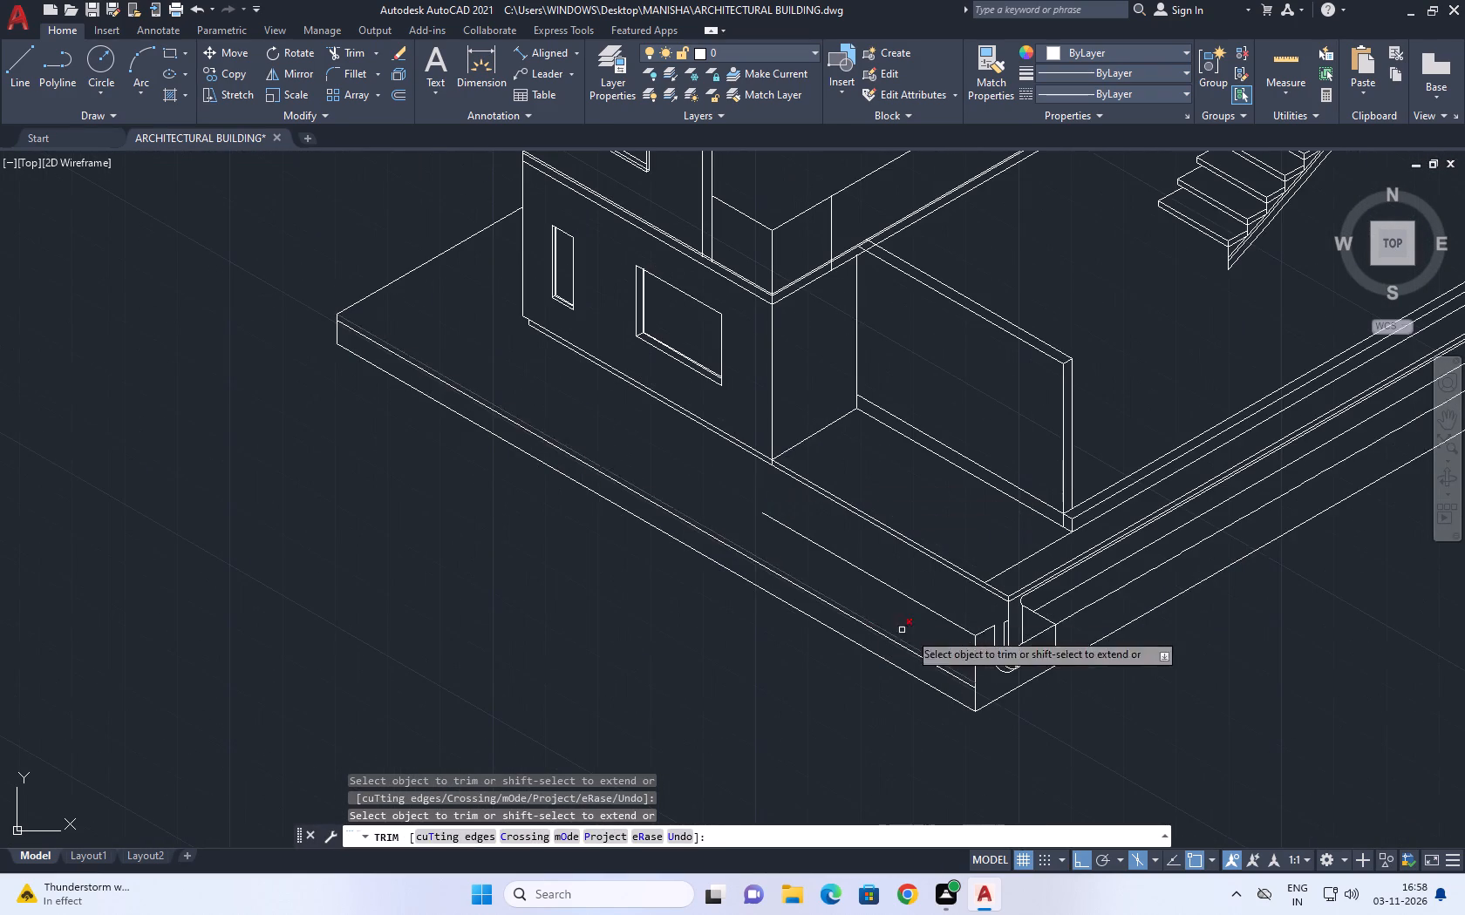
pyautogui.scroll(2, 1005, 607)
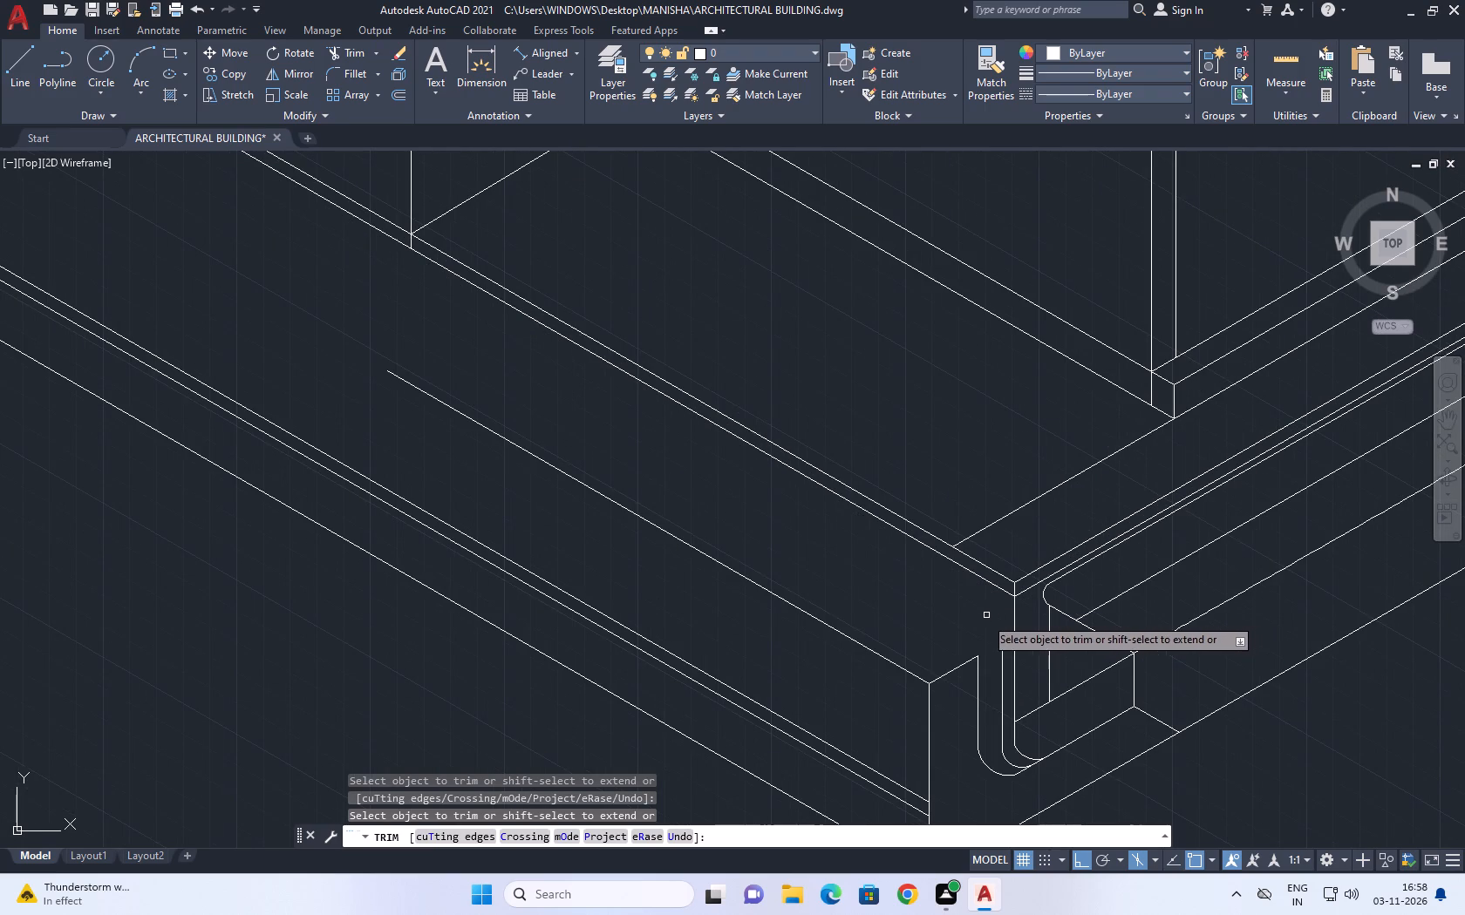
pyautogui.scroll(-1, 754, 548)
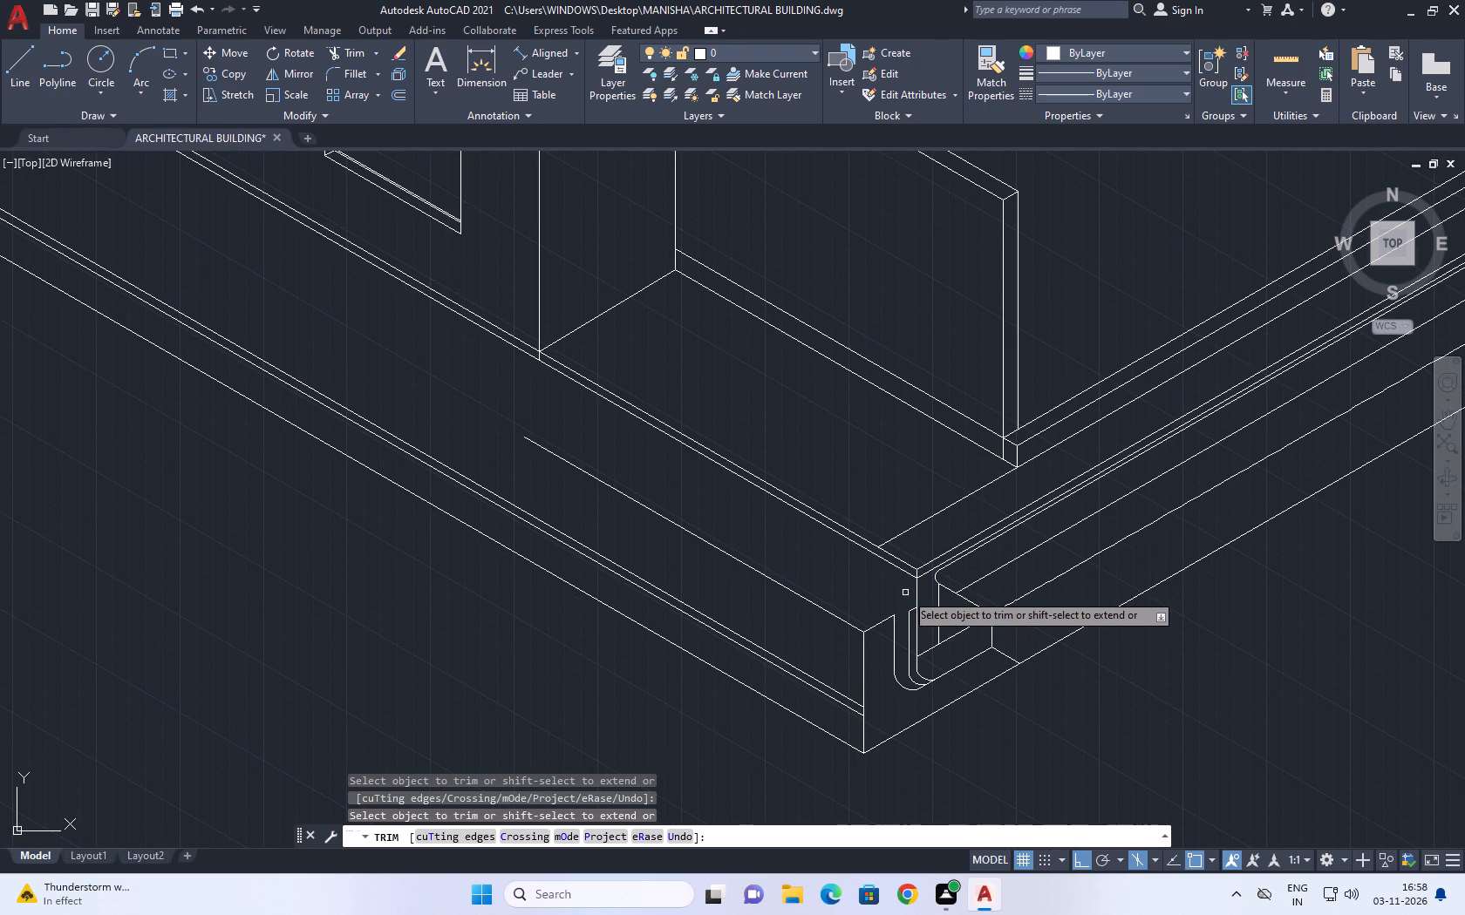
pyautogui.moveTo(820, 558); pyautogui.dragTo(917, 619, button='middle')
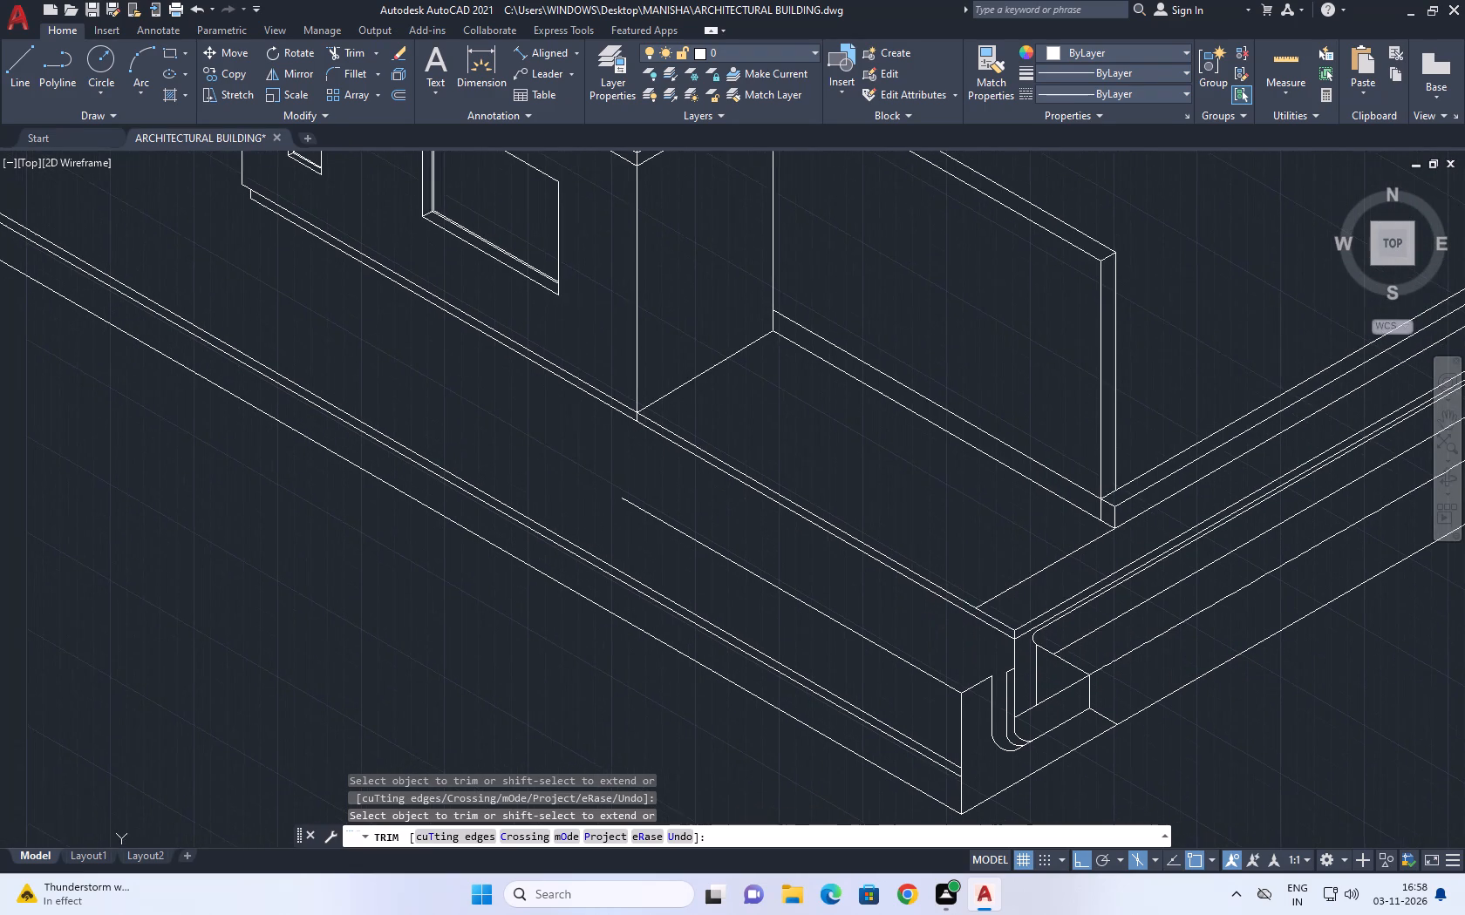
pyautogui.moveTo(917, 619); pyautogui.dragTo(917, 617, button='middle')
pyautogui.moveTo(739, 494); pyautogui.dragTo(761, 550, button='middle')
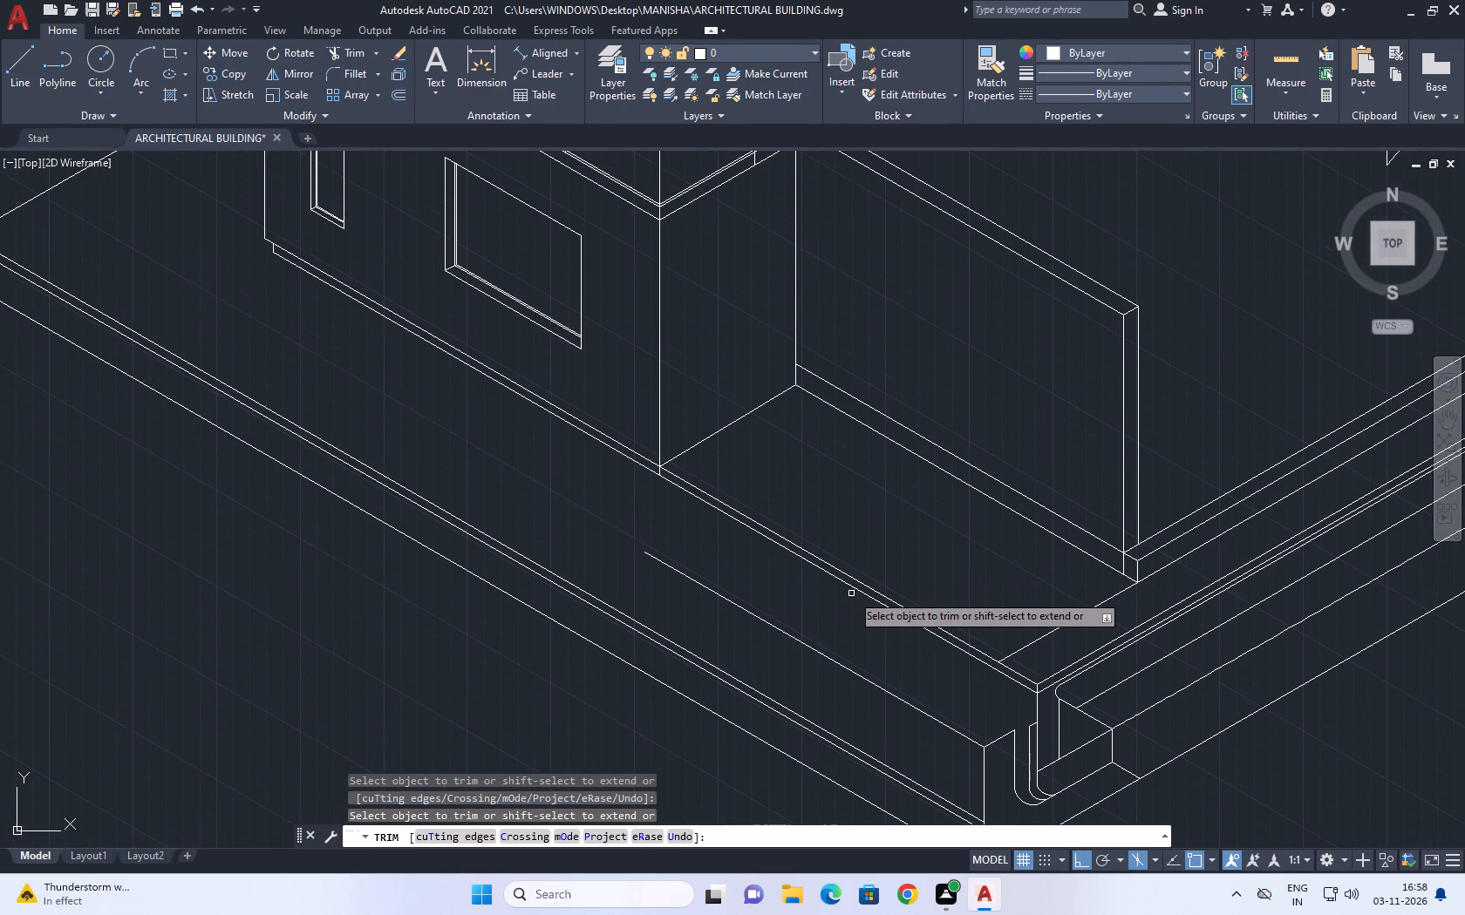
# Draw a line at 210° from the inner wall's base line across the floor and past the window wall's extended base line.
pyautogui.press('Escape')
pyautogui.press('Escape')
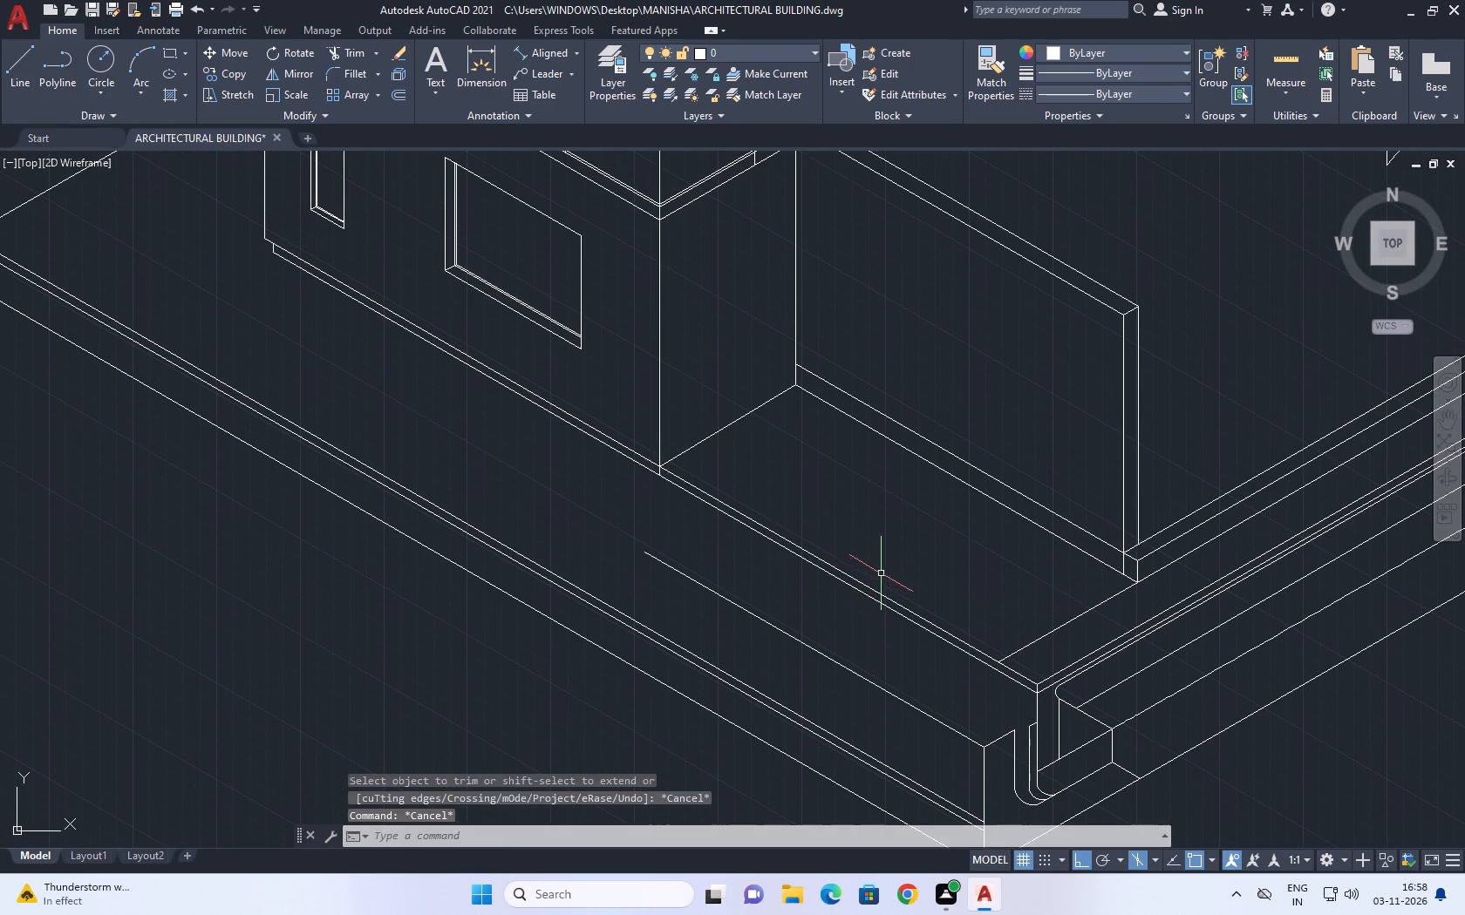
pyautogui.press('l')
pyautogui.press('space')
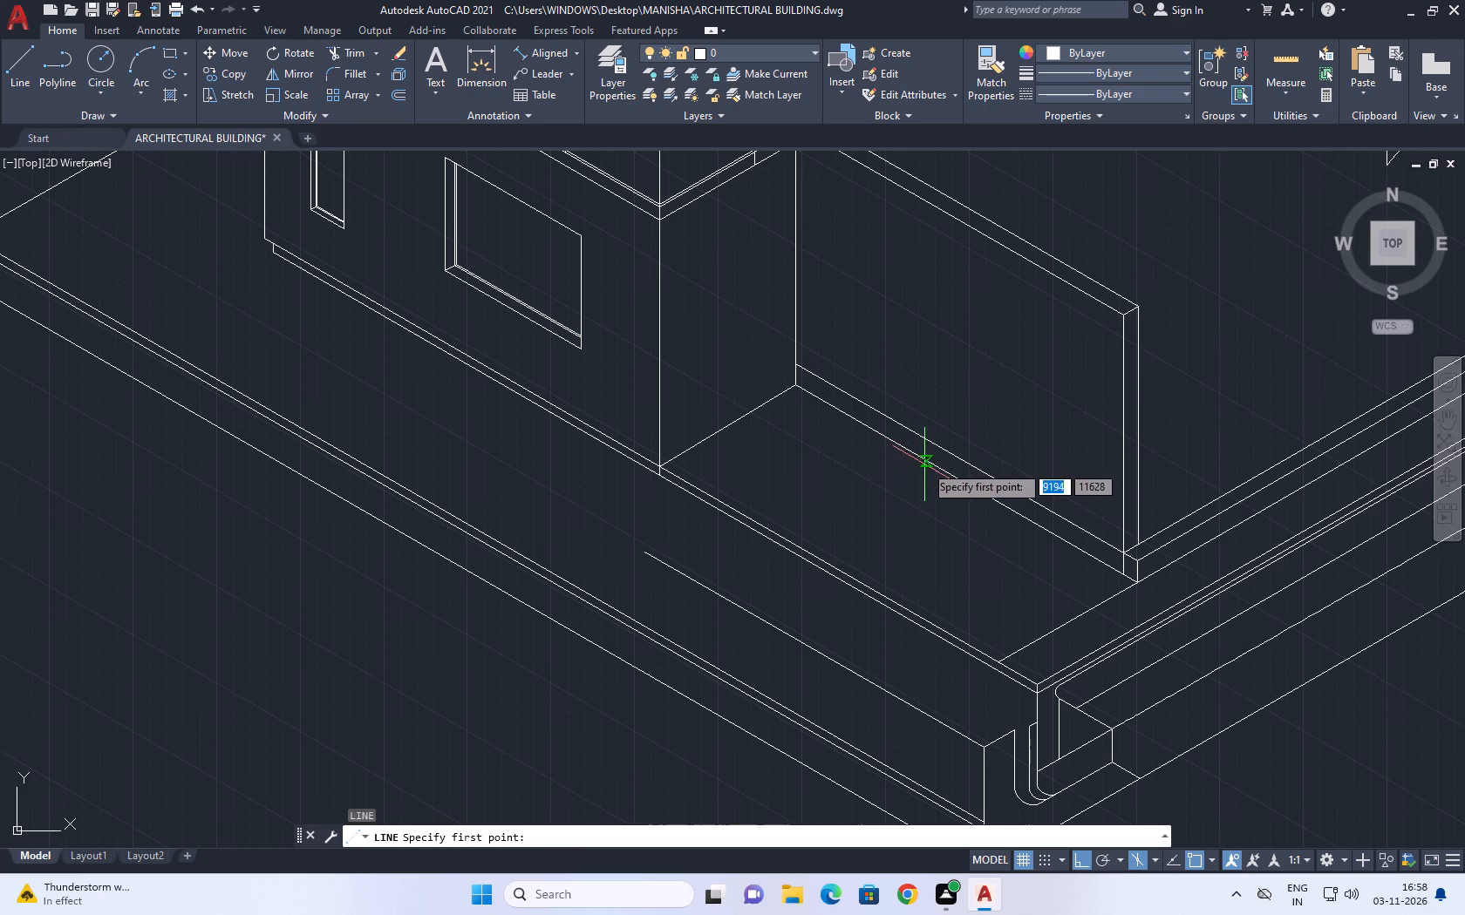
pyautogui.click(924, 464)
pyautogui.press('F5')
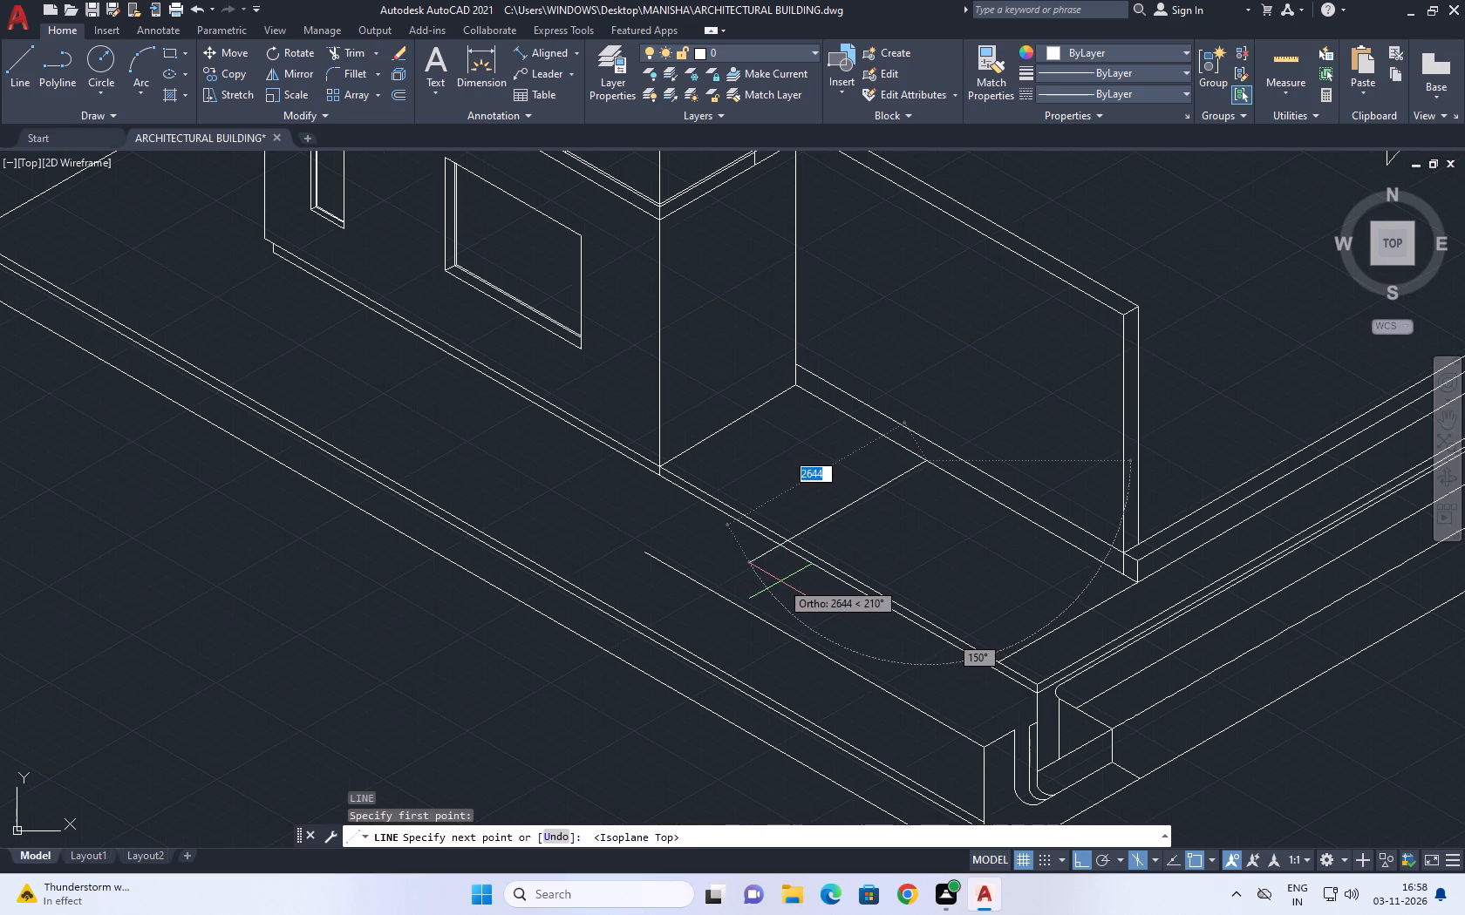
pyautogui.click(778, 582)
pyautogui.press('Escape')
# Move the new crossing line a short distance along the inner wall's base toward the channel.
pyautogui.scroll(1, 832, 511)
pyautogui.moveTo(892, 542); pyautogui.dragTo(852, 511)
pyautogui.click(783, 469)
pyautogui.moveTo(882, 547); pyautogui.dragTo(785, 503, button='middle')
pyautogui.scroll(1, 879, 547)
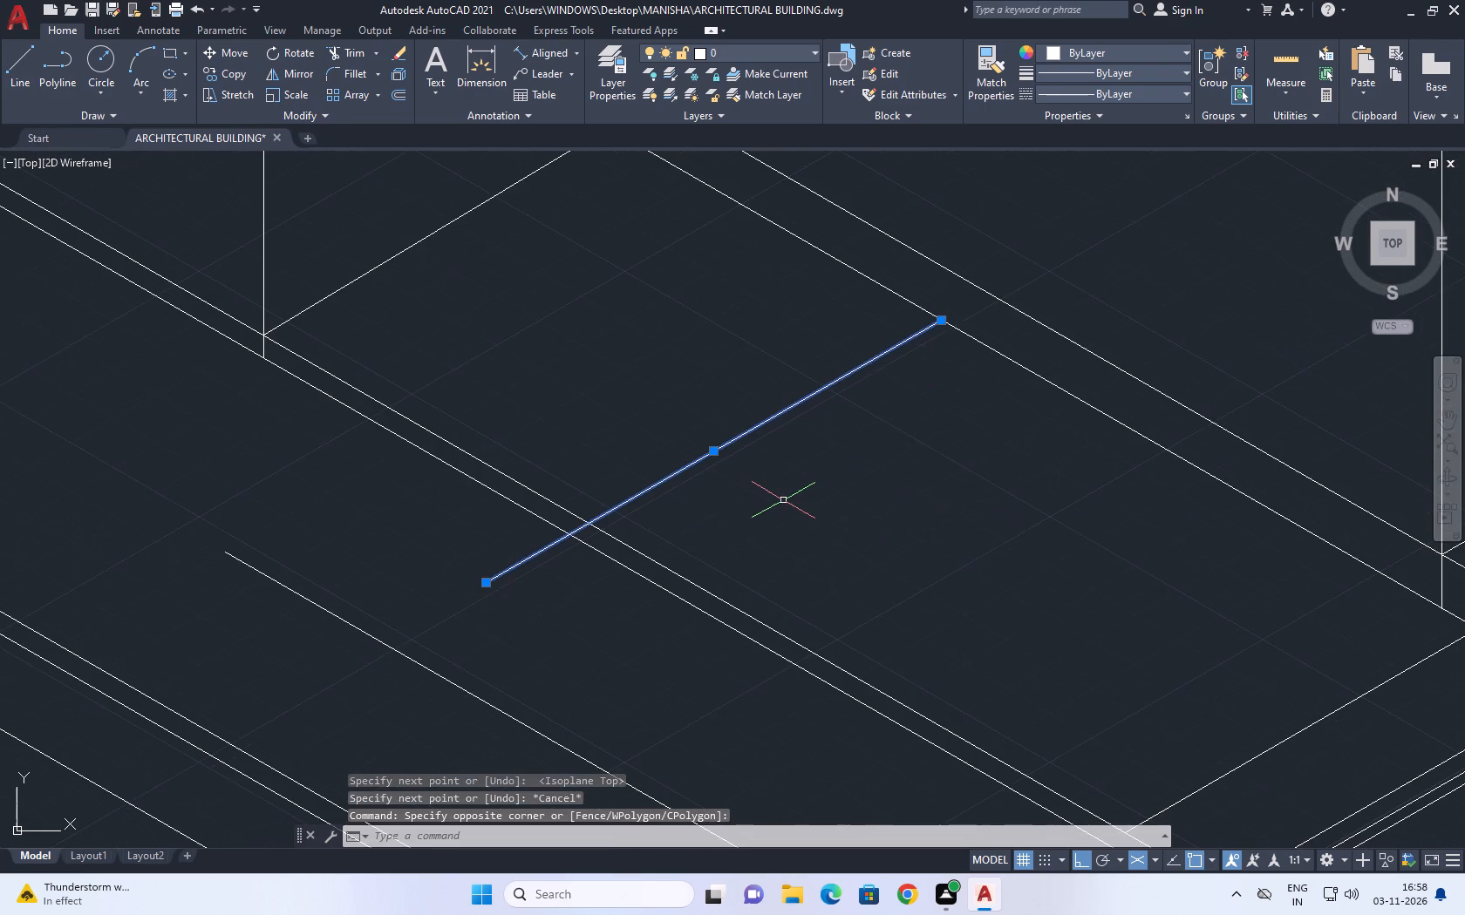
pyautogui.write('m')
pyautogui.press('space')
pyautogui.click(845, 531)
pyautogui.click(885, 550)
pyautogui.scroll(-2, 856, 497)
pyautogui.moveTo(766, 525); pyautogui.dragTo(814, 500, button='middle')
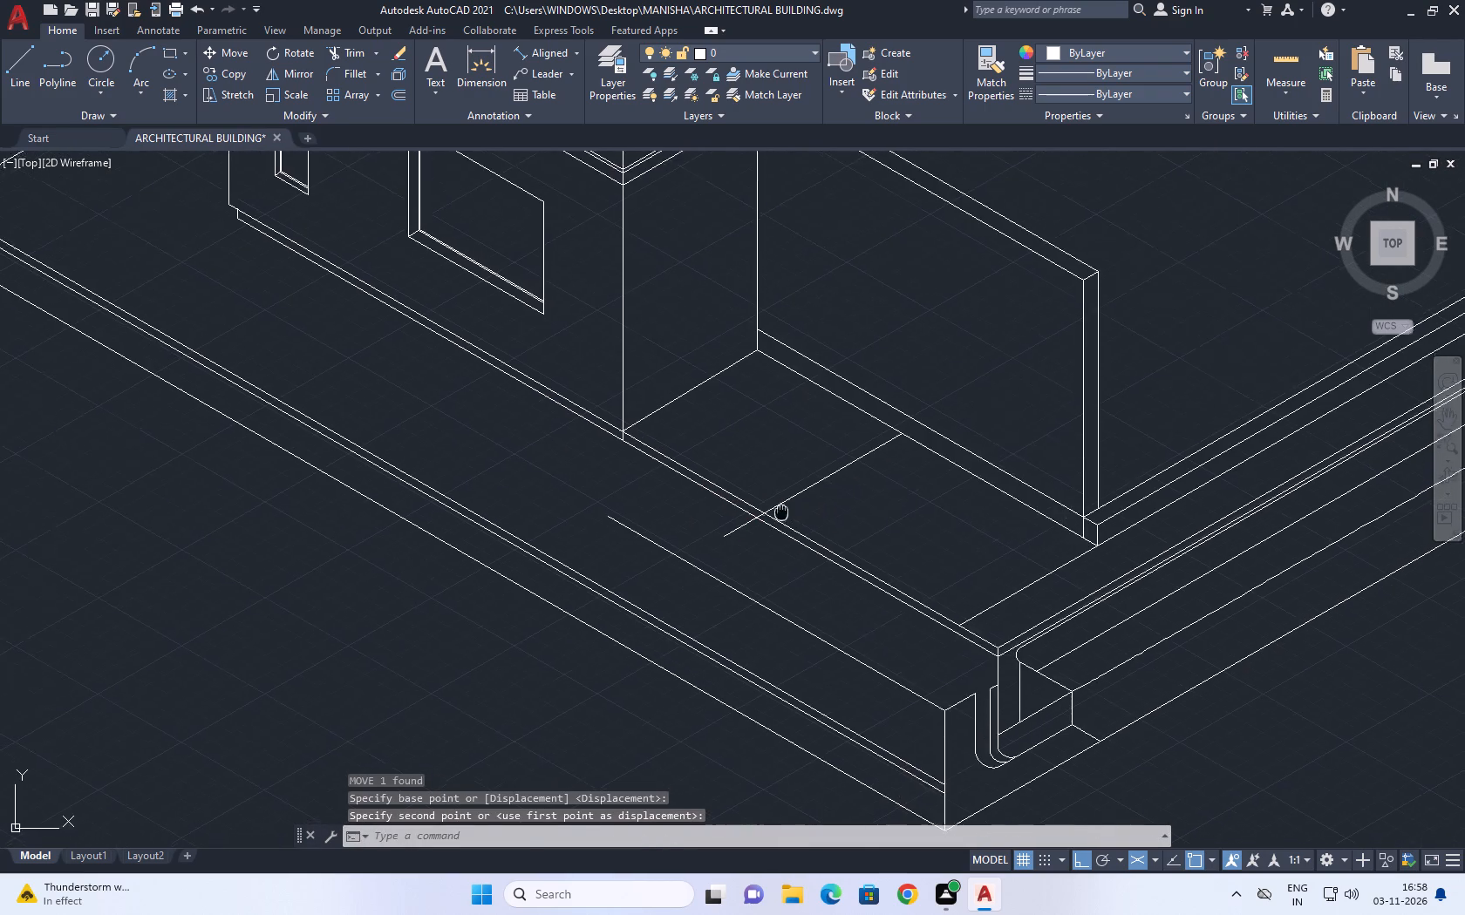
pyautogui.moveTo(814, 500); pyautogui.dragTo(830, 492, button='middle')
# Move the window wall's lower base line about 61 outward at 210°.
pyautogui.click(862, 508)
pyautogui.moveTo(822, 550); pyautogui.dragTo(865, 614, button='middle')
pyautogui.press('m')
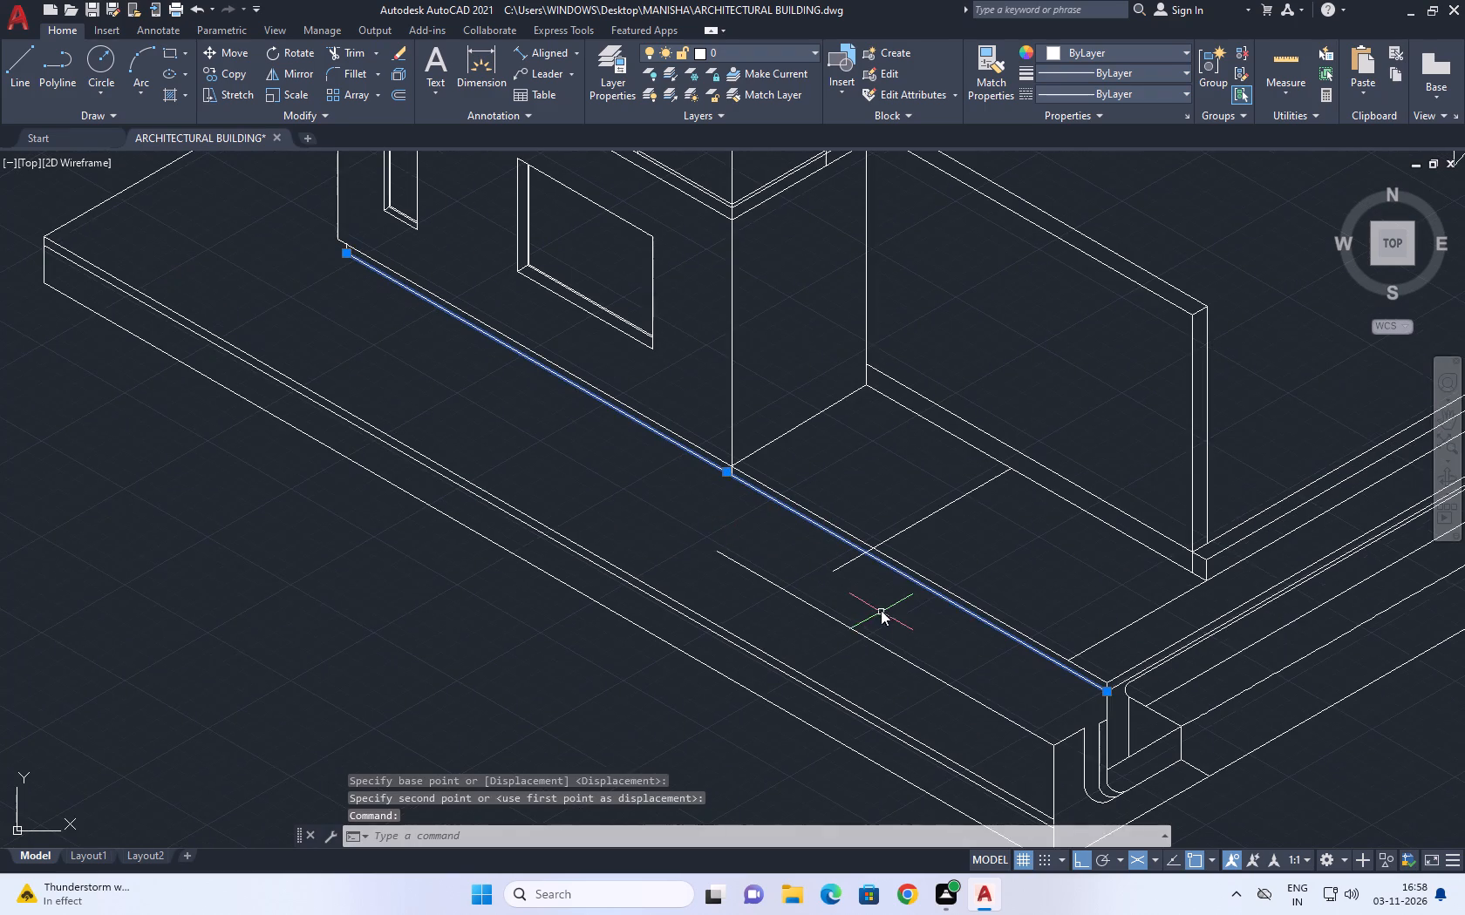
pyautogui.press('space')
pyautogui.scroll(3, 741, 472)
pyautogui.click(719, 495)
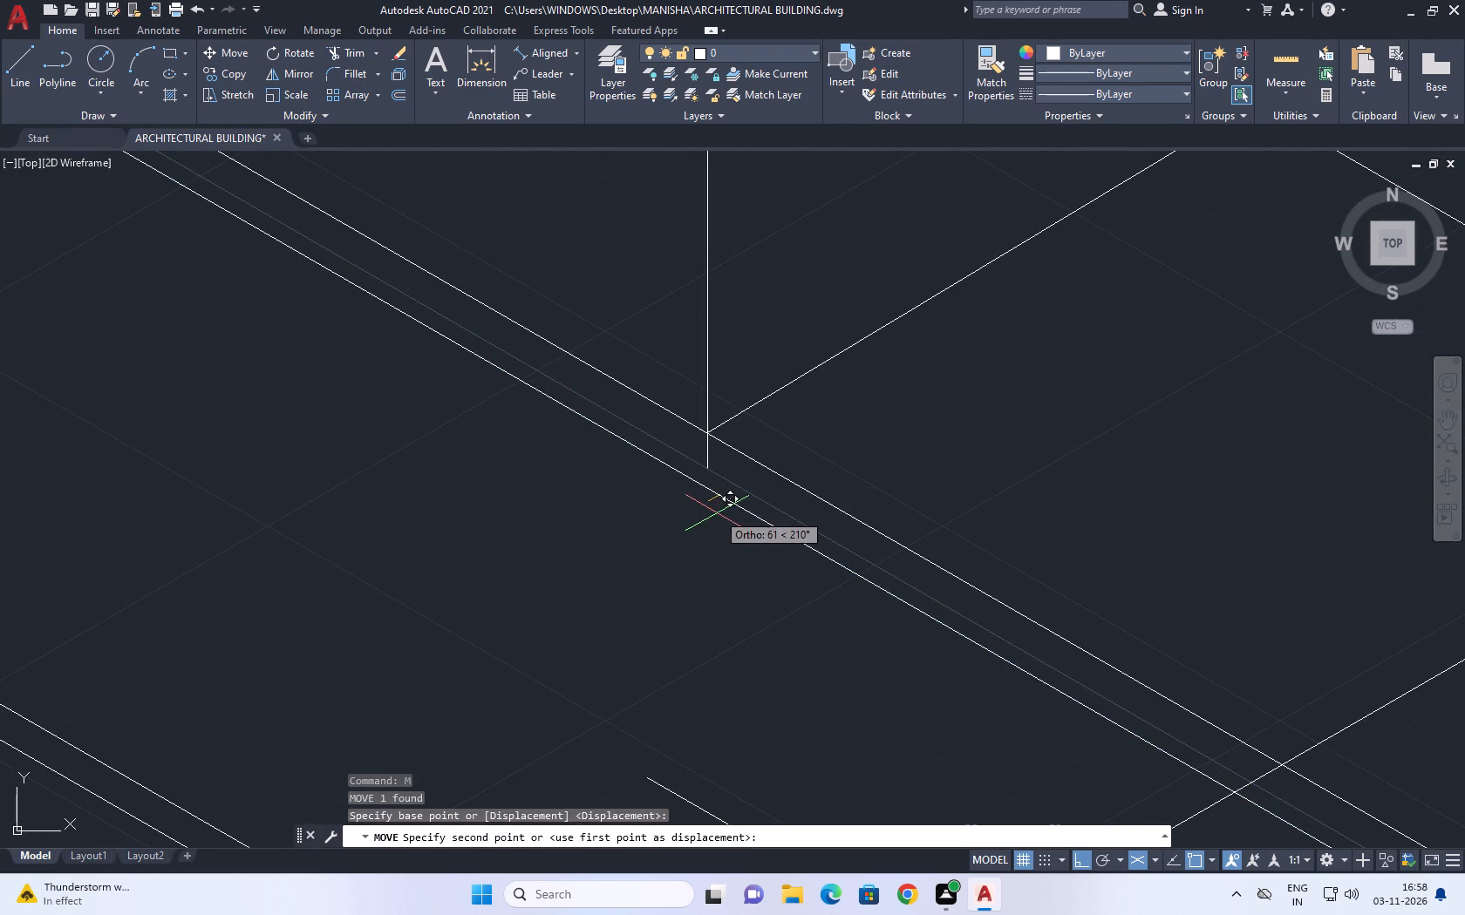
pyautogui.click(717, 513)
pyautogui.scroll(-4, 797, 493)
pyautogui.moveTo(570, 409); pyautogui.dragTo(589, 451, button='middle')
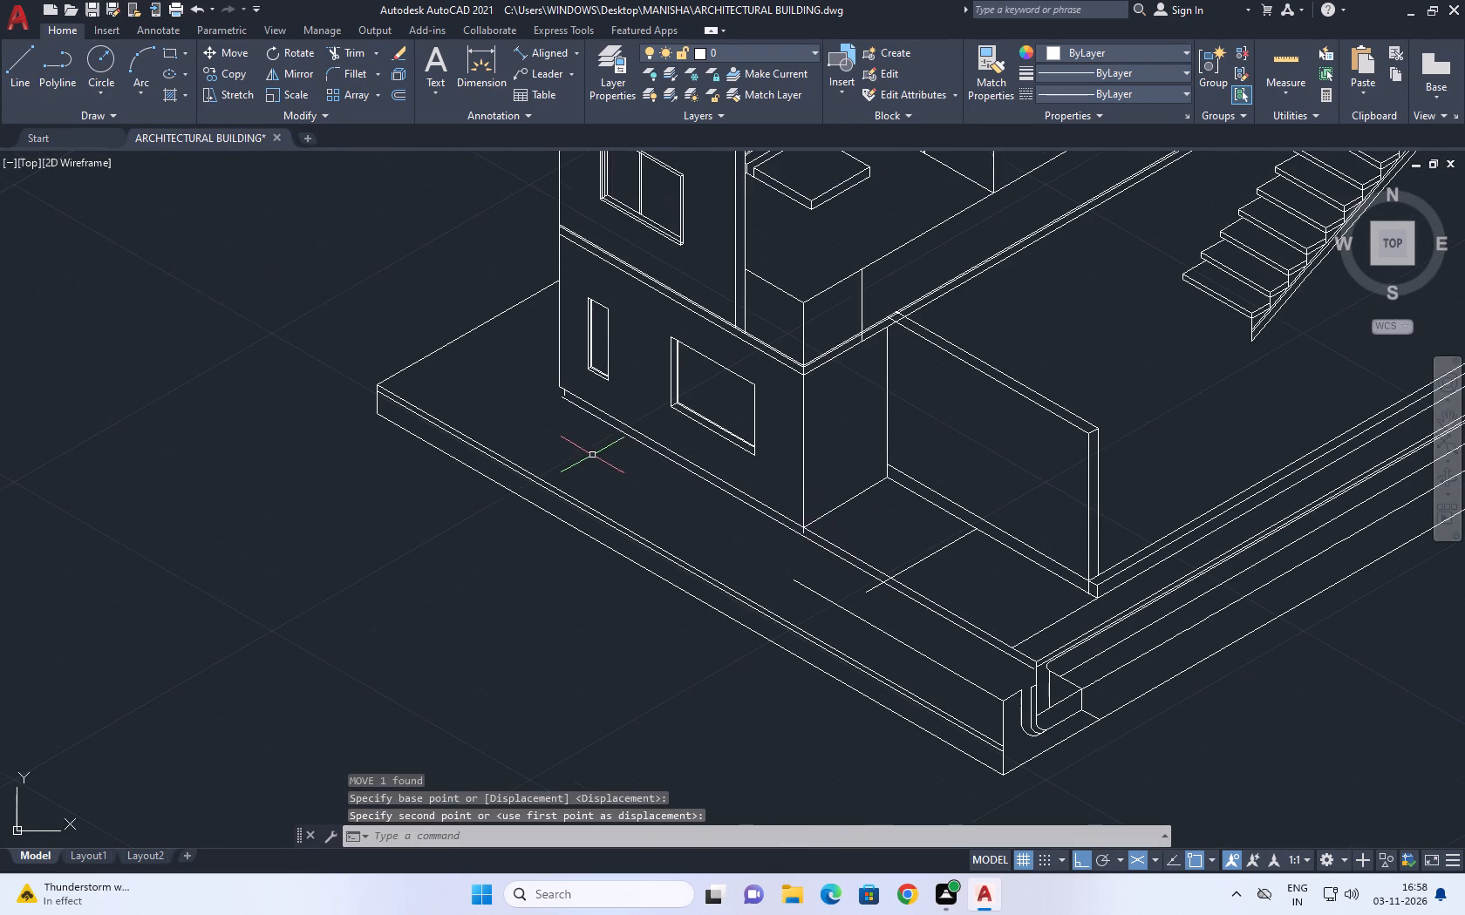
# Extend the short vertical line at the window wall's far end down to the moved base line.
pyautogui.write('ex')
pyautogui.press('space')
pyautogui.scroll(3, 592, 422)
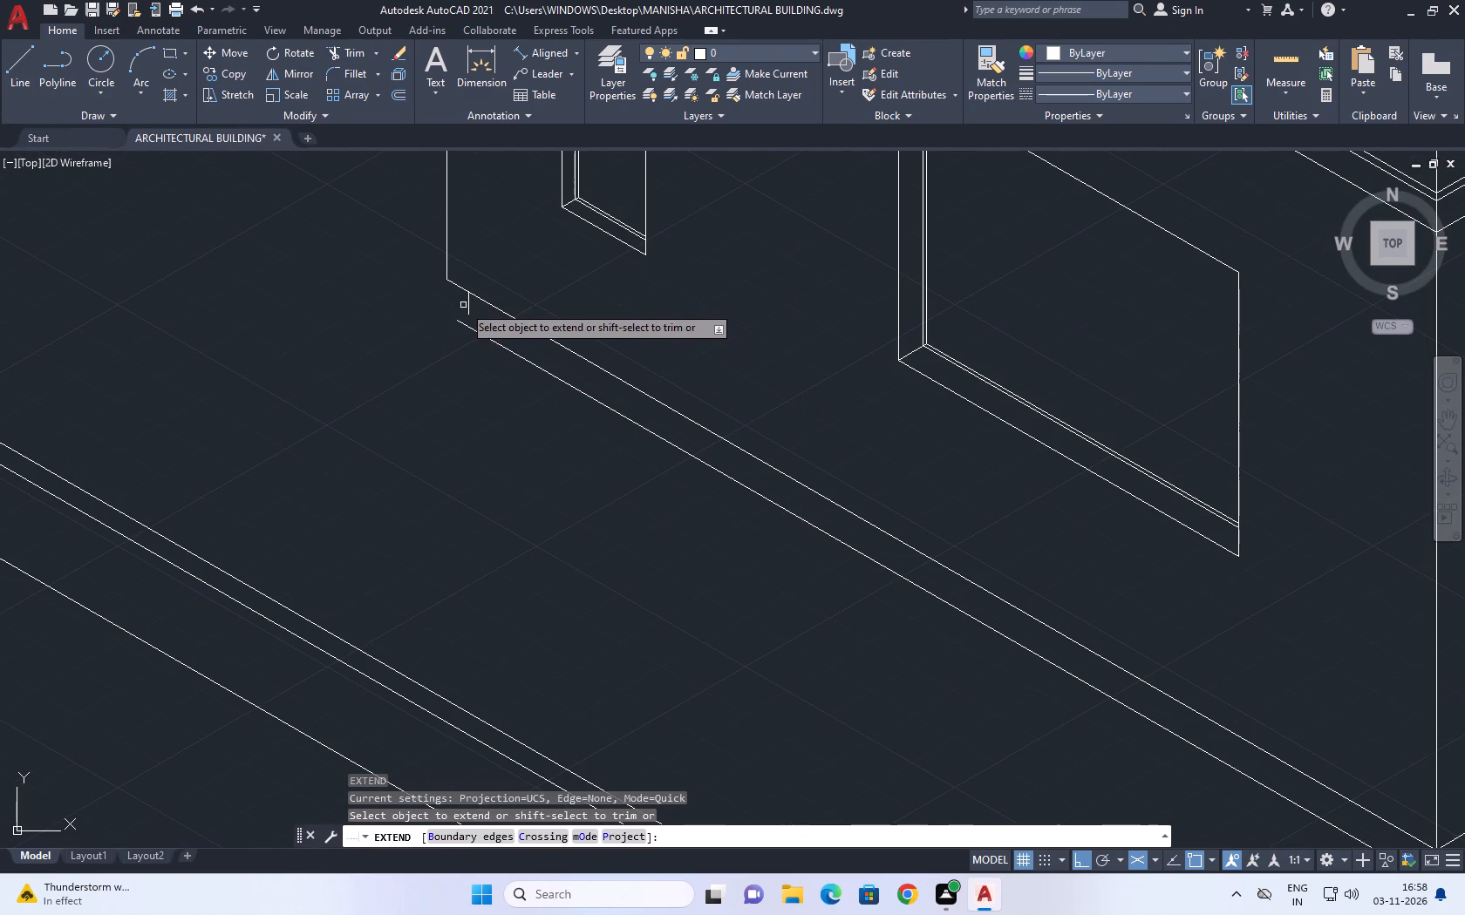
pyautogui.click(470, 307)
pyautogui.scroll(-2, 508, 352)
pyautogui.press('Escape')
# Trim the moved base line's overhang beyond the far short vertical line.
pyautogui.write('tr')
pyautogui.press('space')
pyautogui.scroll(3, 487, 345)
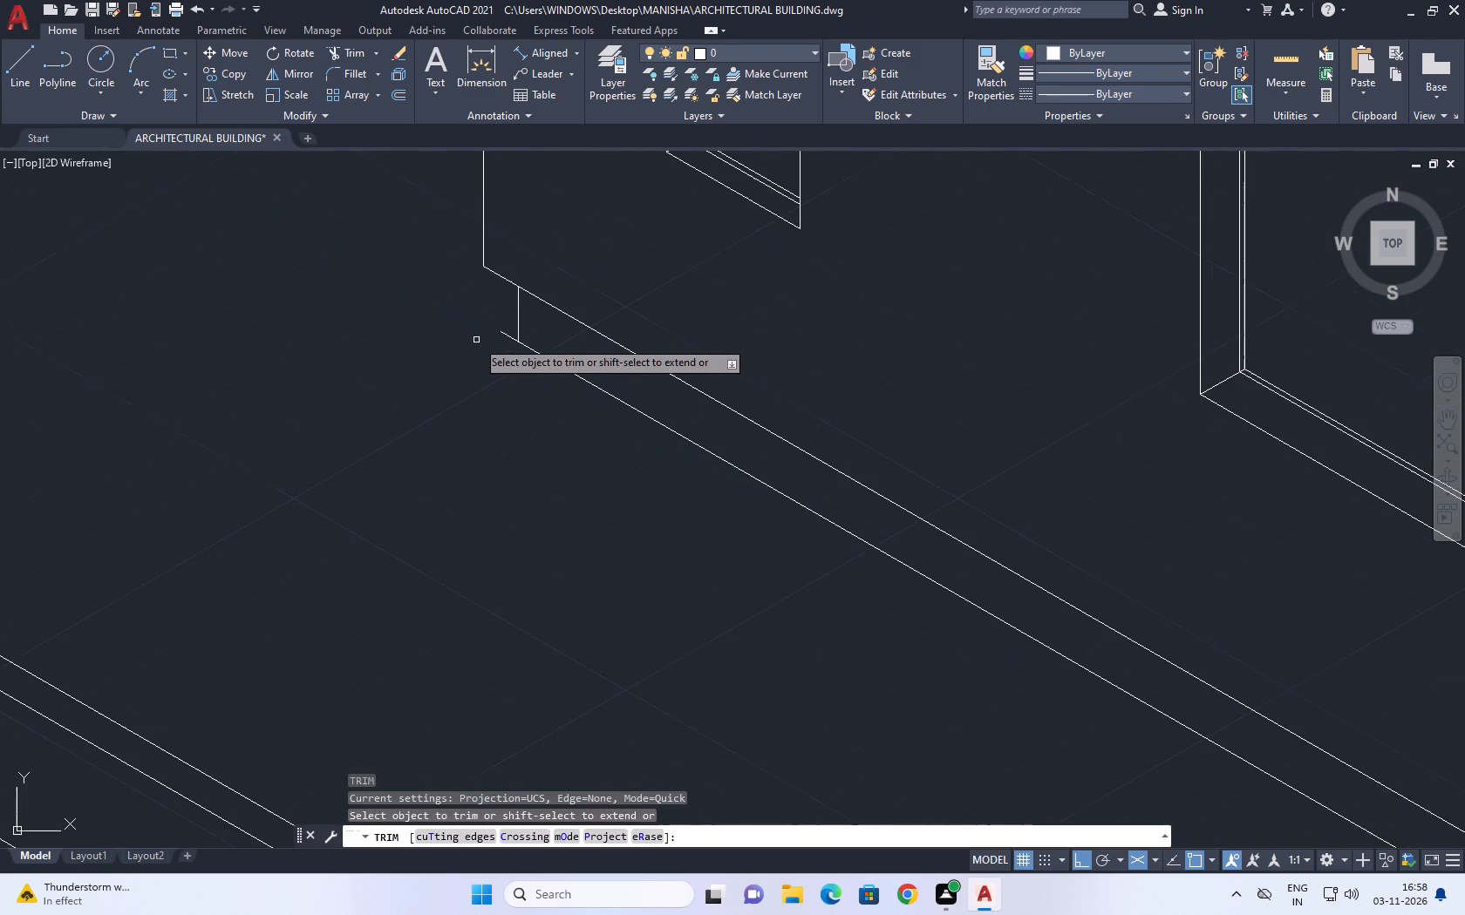
pyautogui.scroll(1, 496, 338)
pyautogui.click(514, 323)
pyautogui.moveTo(521, 374); pyautogui.dragTo(539, 432)
pyautogui.scroll(1, 551, 422)
pyautogui.scroll(-10, 551, 422)
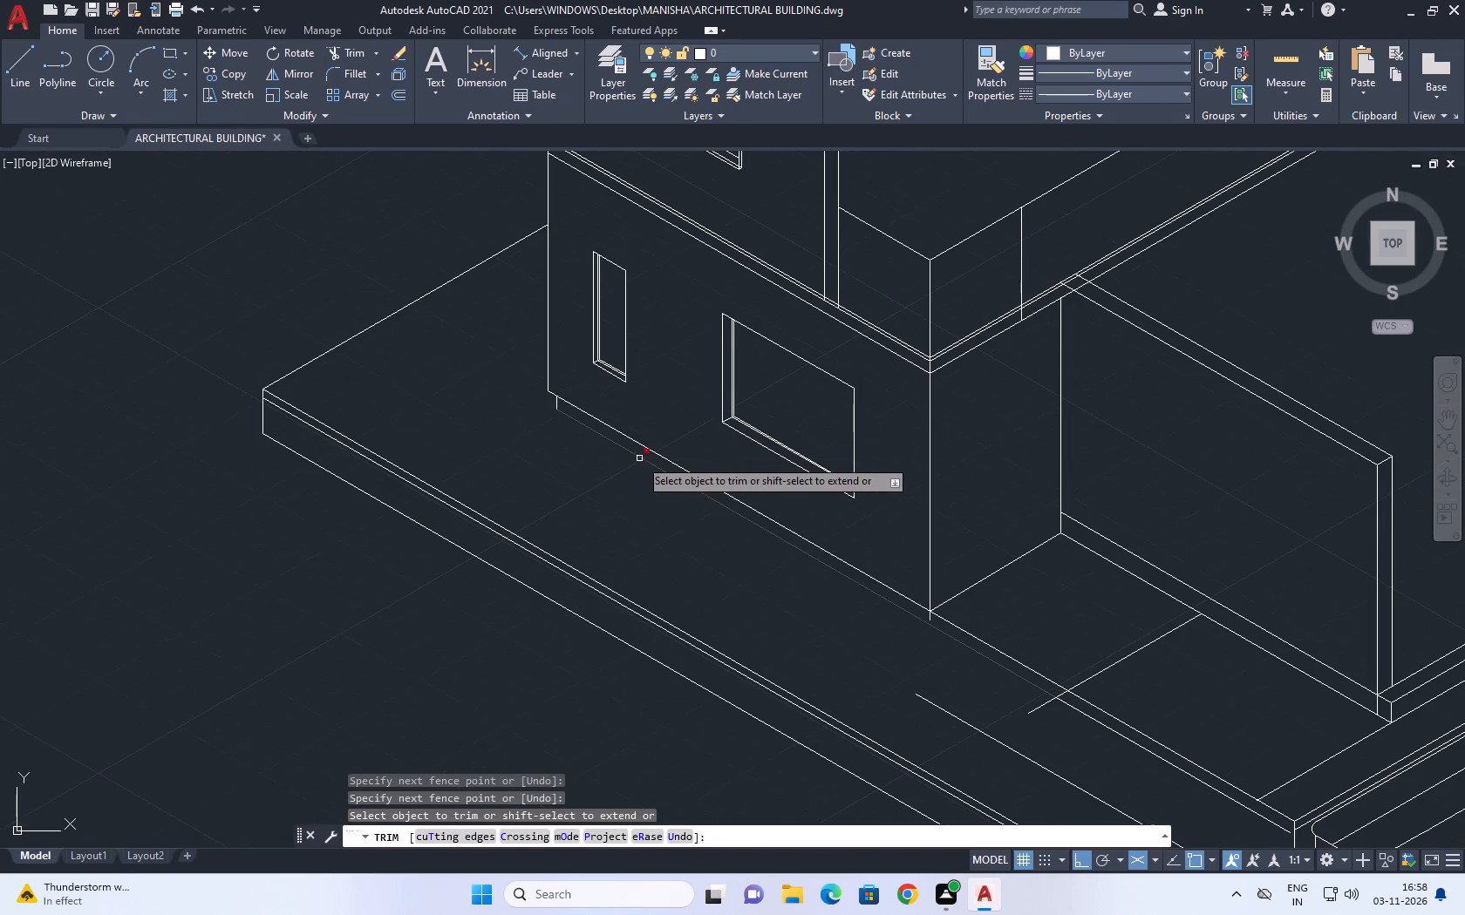
pyautogui.press('Escape')
# Extend the short vertical line at the window wall's near corner down to the moved base line.
pyautogui.moveTo(951, 673); pyautogui.dragTo(904, 608, button='middle')
pyautogui.press('e')
pyautogui.press('x')
pyautogui.press('space')
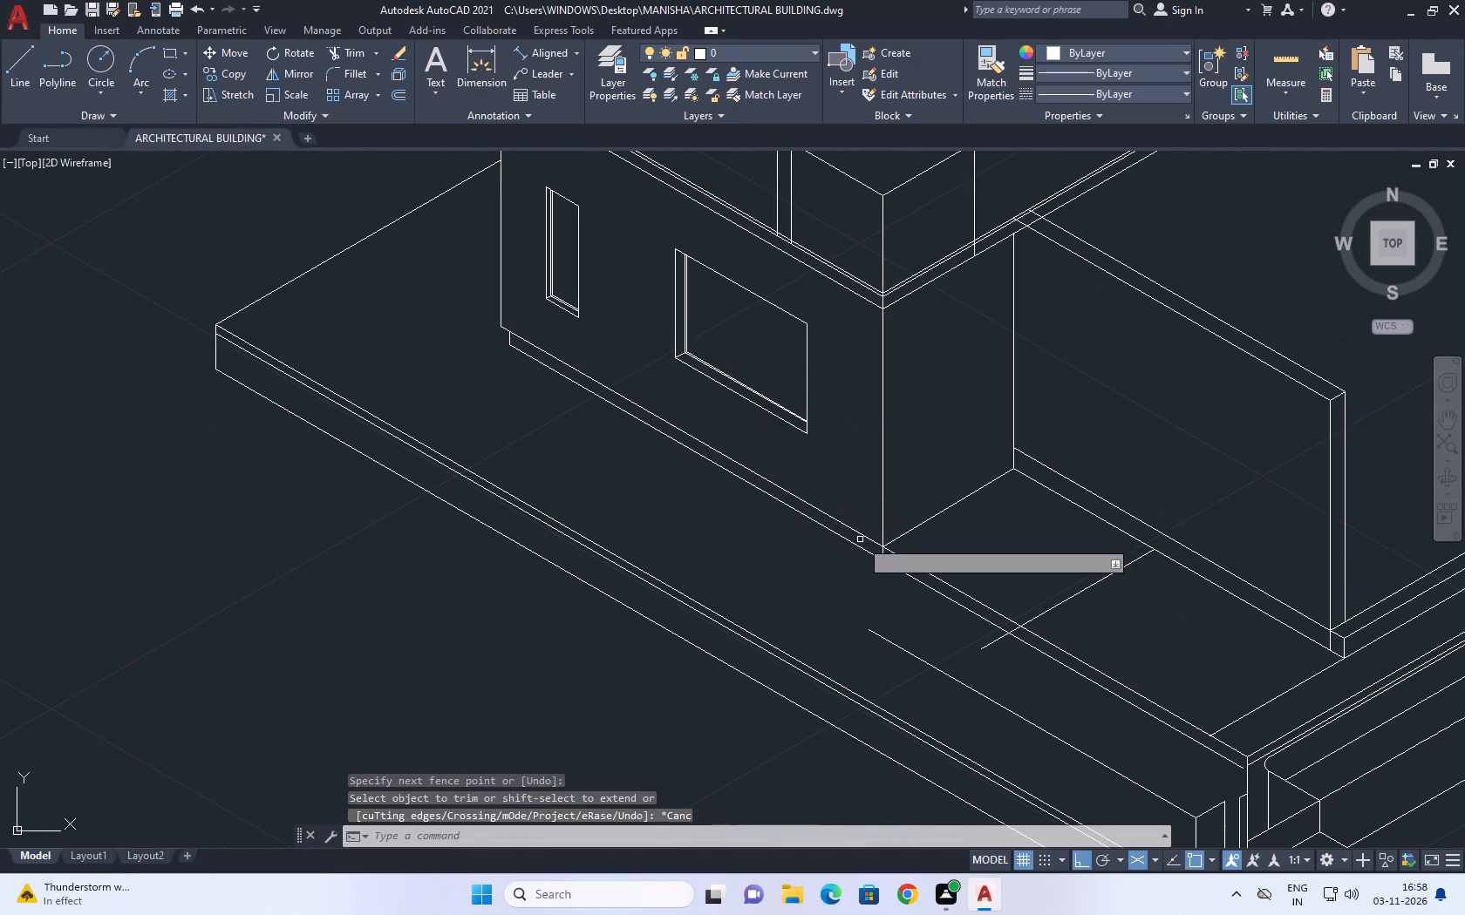
pyautogui.scroll(4, 867, 556)
pyautogui.click(916, 546)
pyautogui.click(944, 560)
pyautogui.scroll(-3, 906, 535)
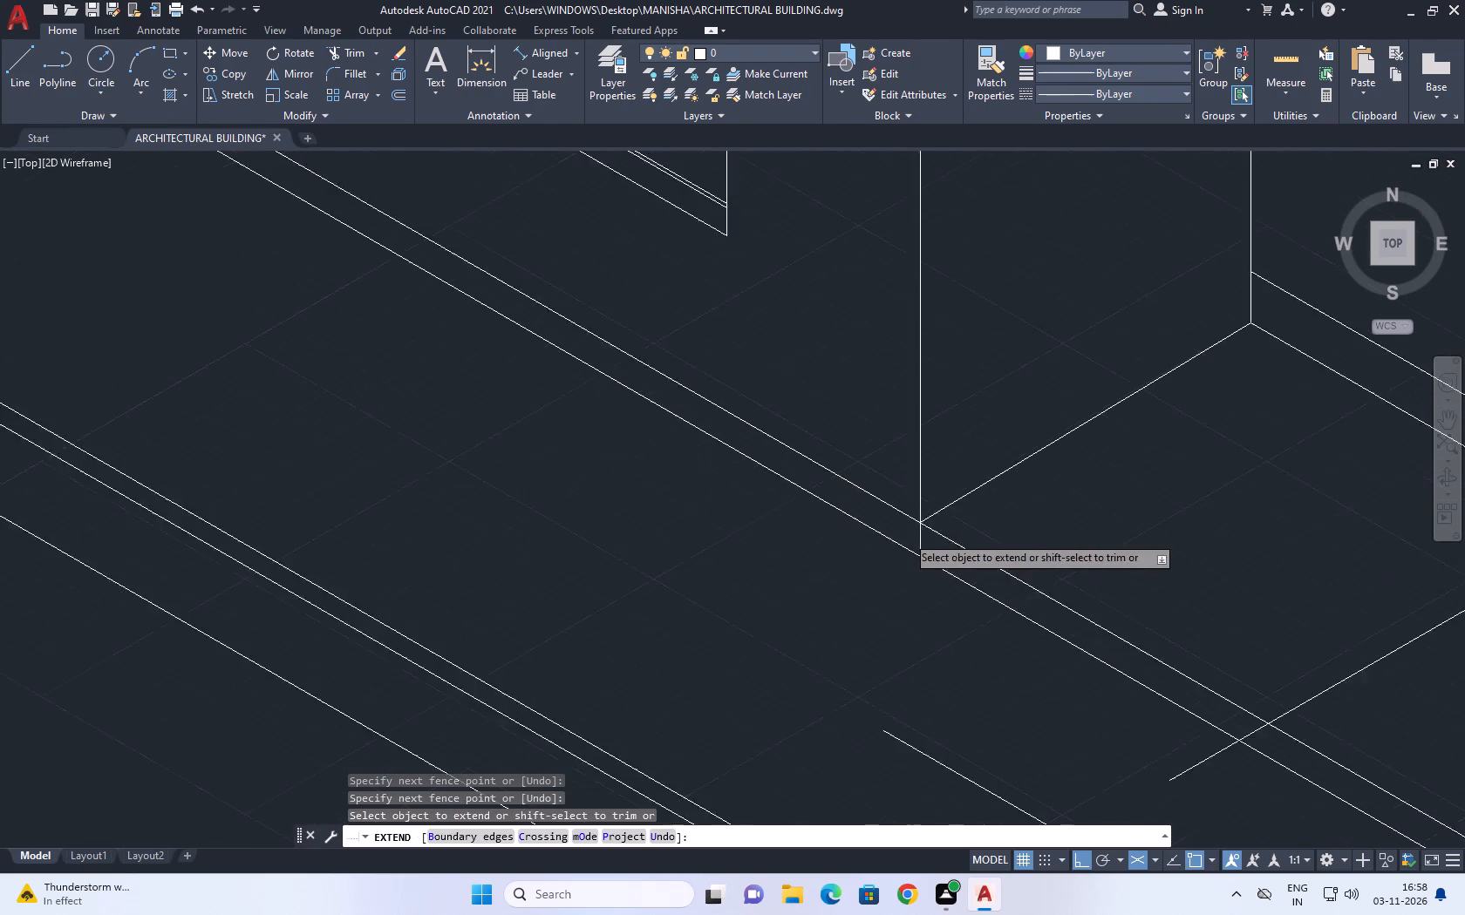
pyautogui.scroll(-6, 904, 534)
pyautogui.press('Escape')
# Extend the moved base line's near end to the vertical edge at the channel corner.
pyautogui.scroll(5, 952, 577)
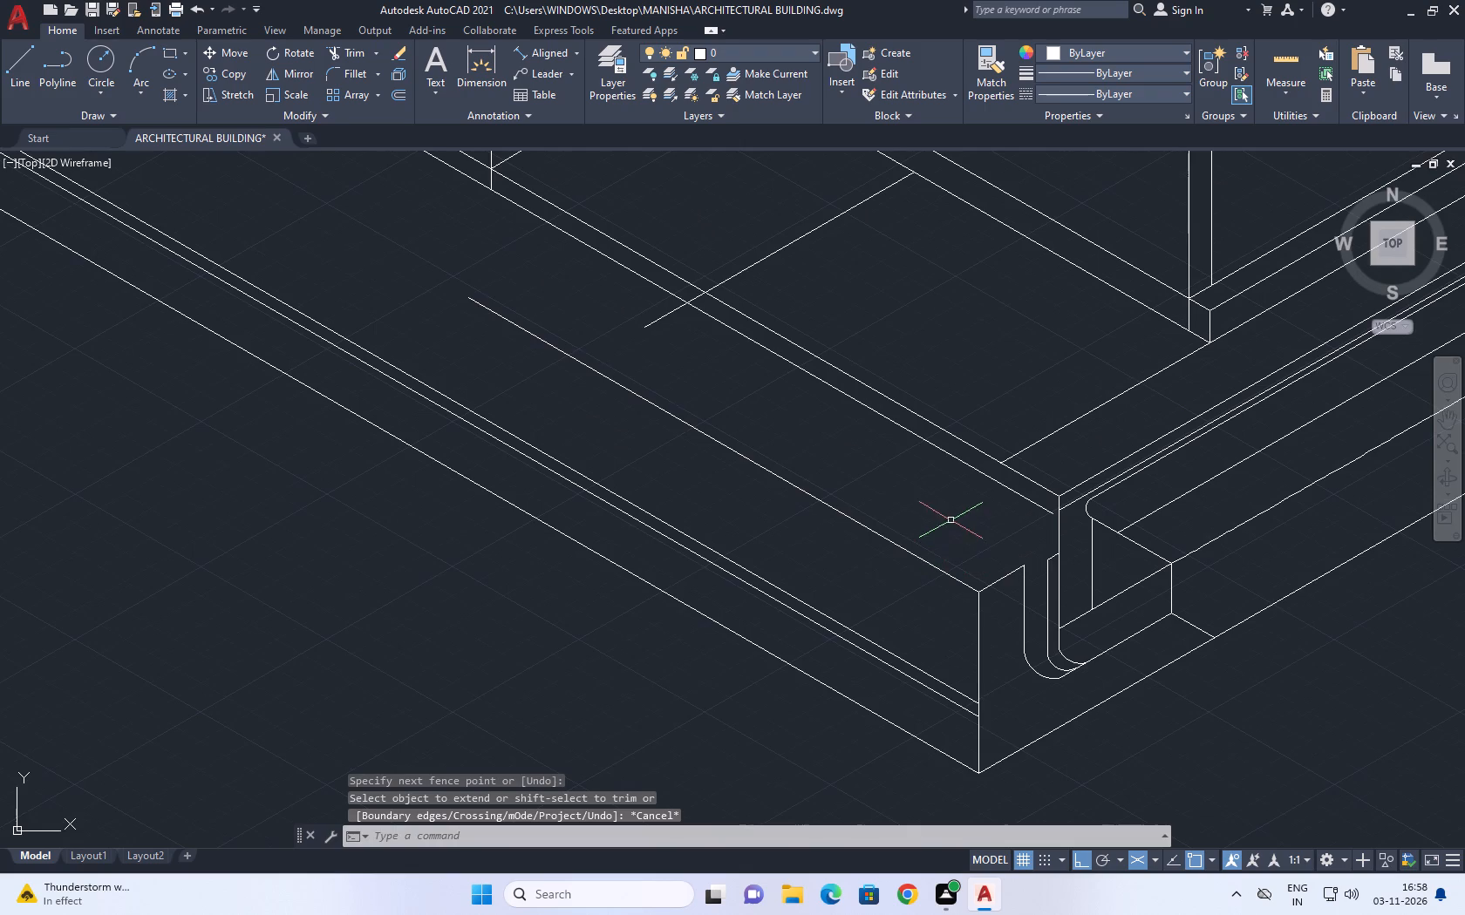
pyautogui.moveTo(951, 519); pyautogui.dragTo(958, 538, button='middle')
pyautogui.write('ex')
pyautogui.press('space')
pyautogui.click(1043, 529)
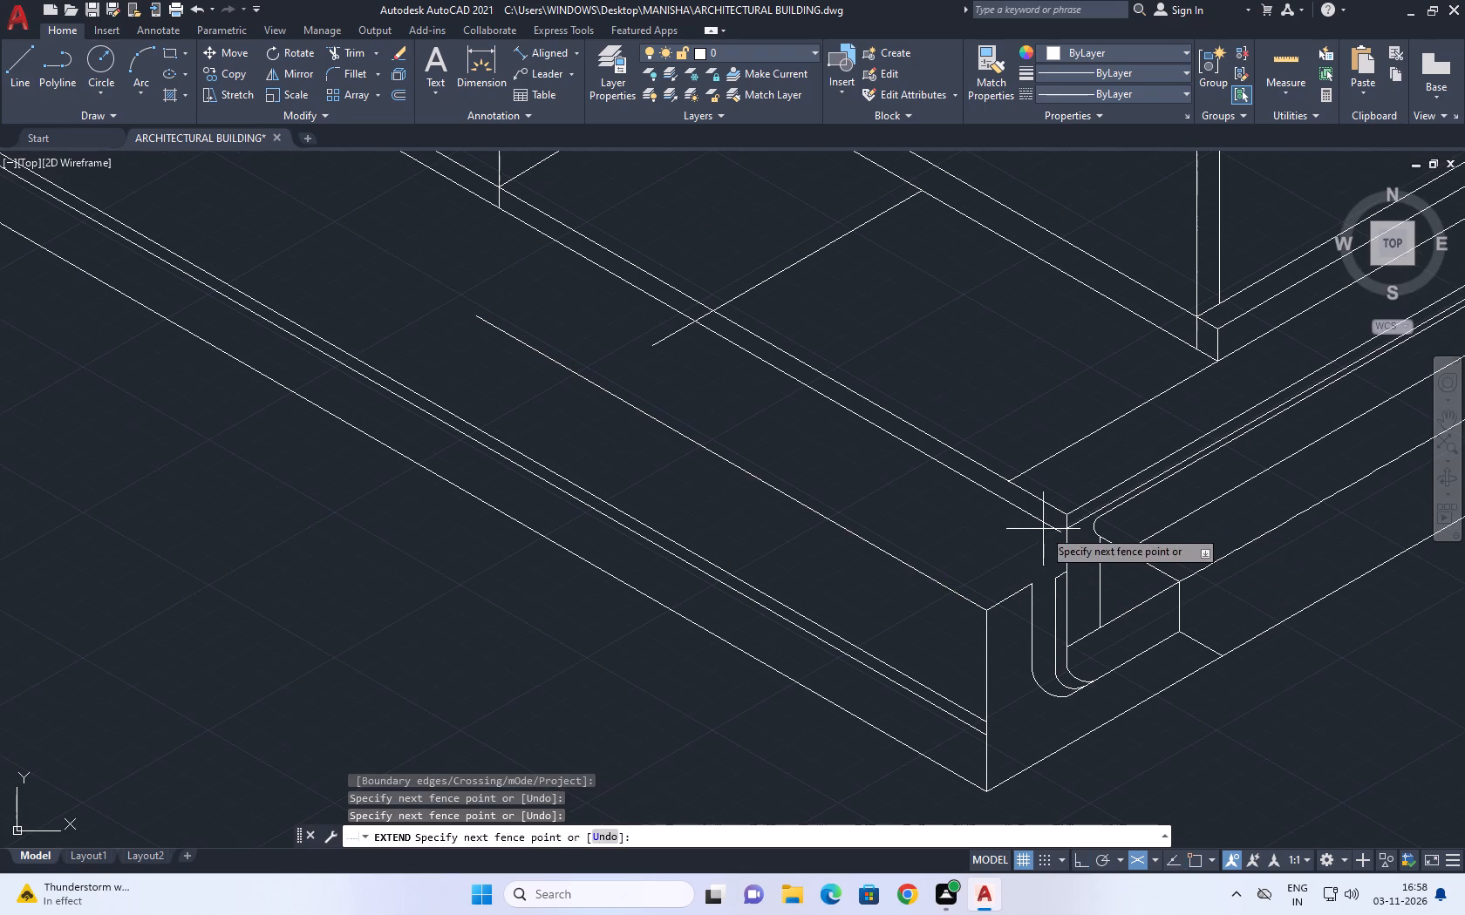
pyautogui.click(1057, 526)
pyautogui.press('Escape')
# Trim the moved base line between the crossing line and the channel corner.
pyautogui.moveTo(1018, 492); pyautogui.dragTo(1012, 516, button='middle')
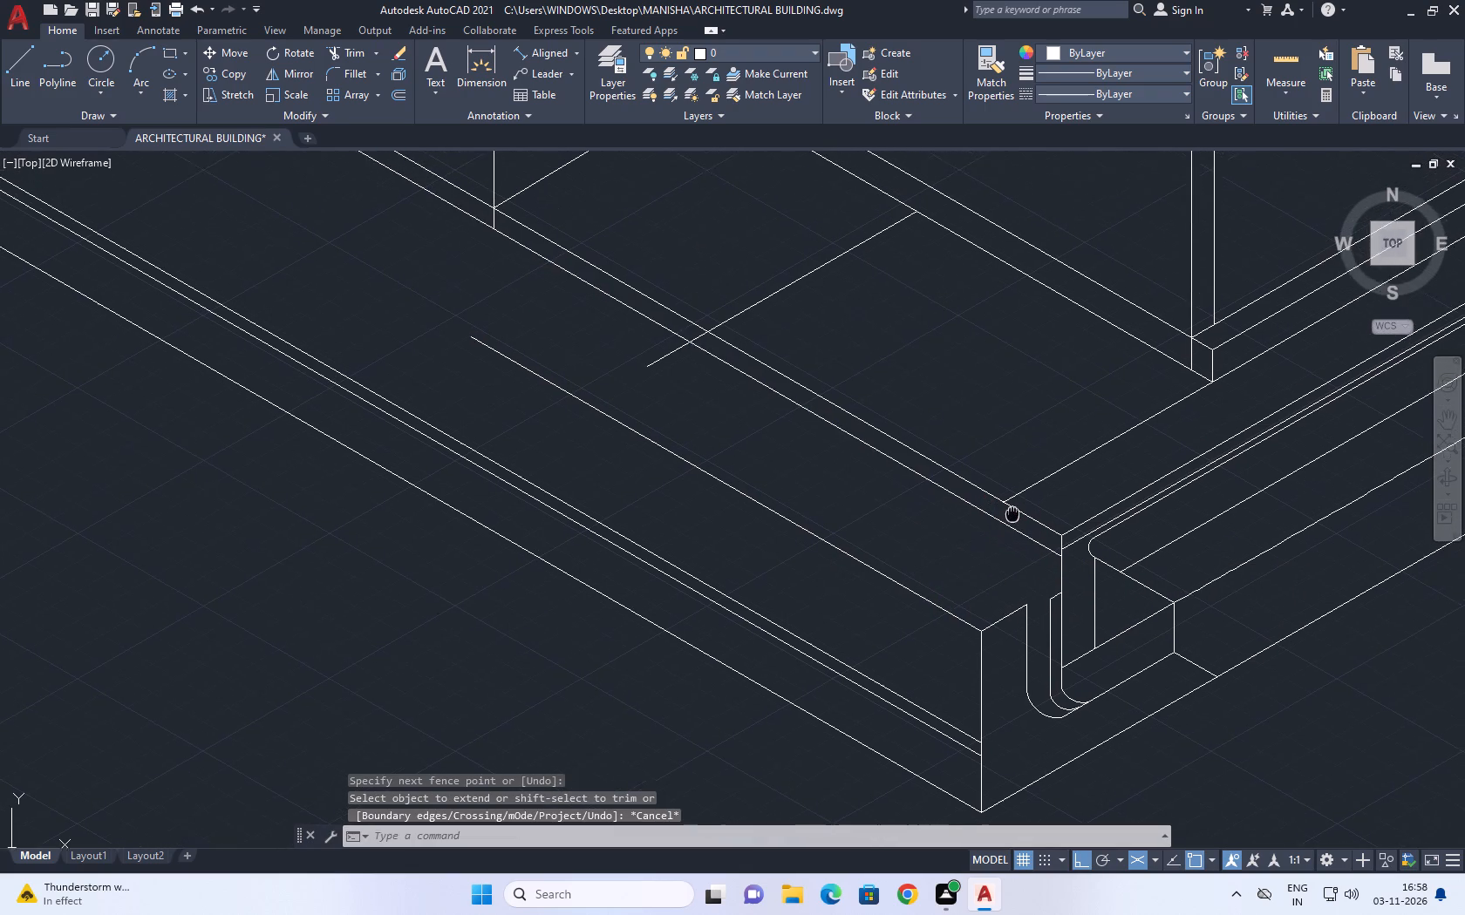
pyautogui.moveTo(1012, 516); pyautogui.dragTo(968, 539, button='middle')
pyautogui.moveTo(762, 473); pyautogui.dragTo(828, 557, button='middle')
pyautogui.write('tr')
pyautogui.press('space')
pyautogui.click(858, 530)
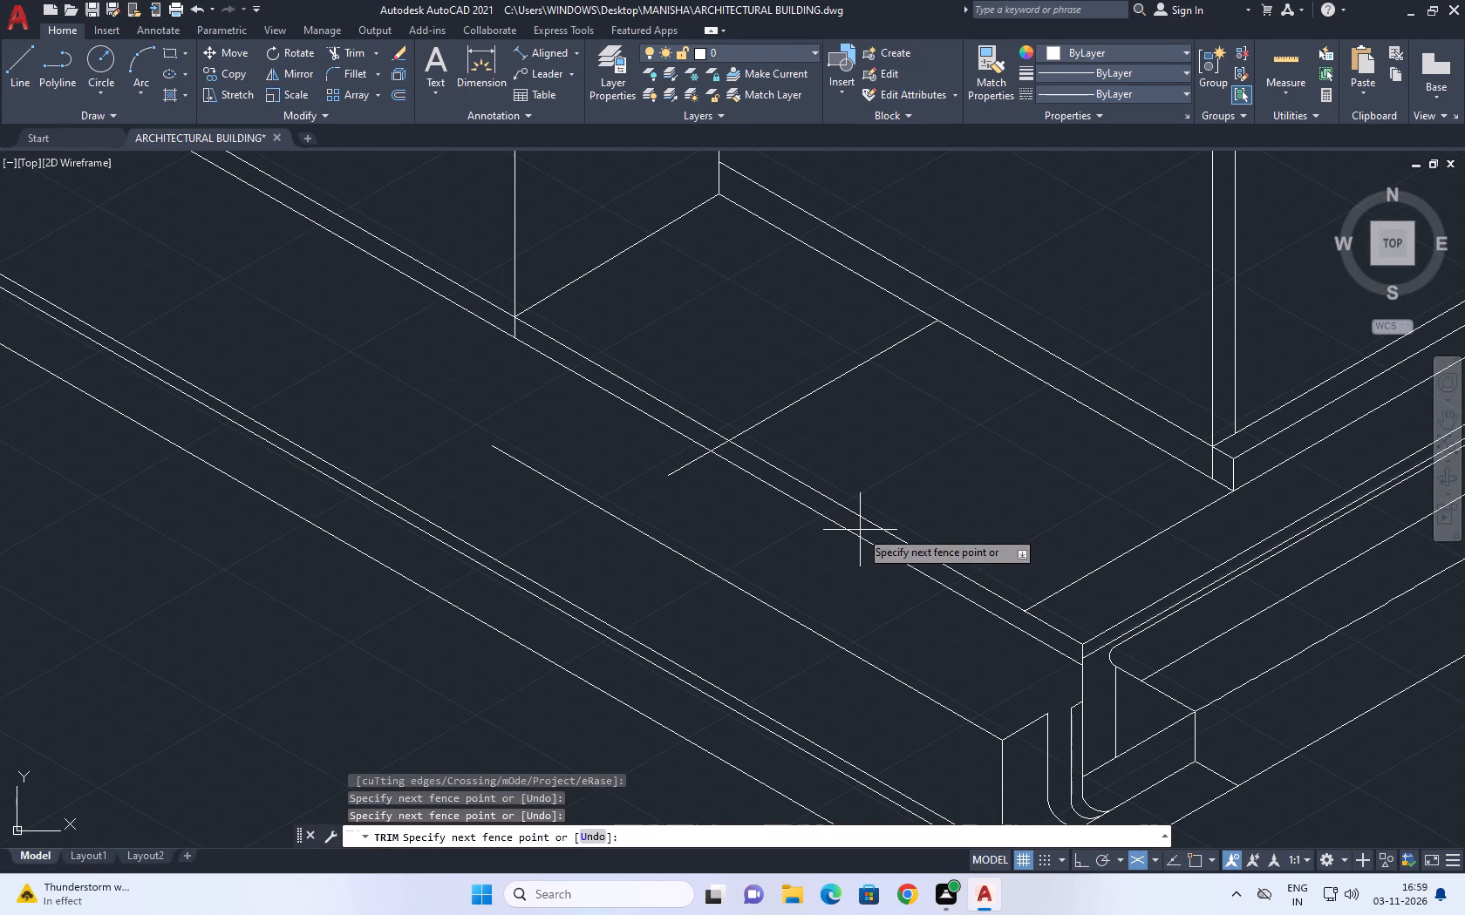
pyautogui.click(854, 539)
pyautogui.press('Escape')
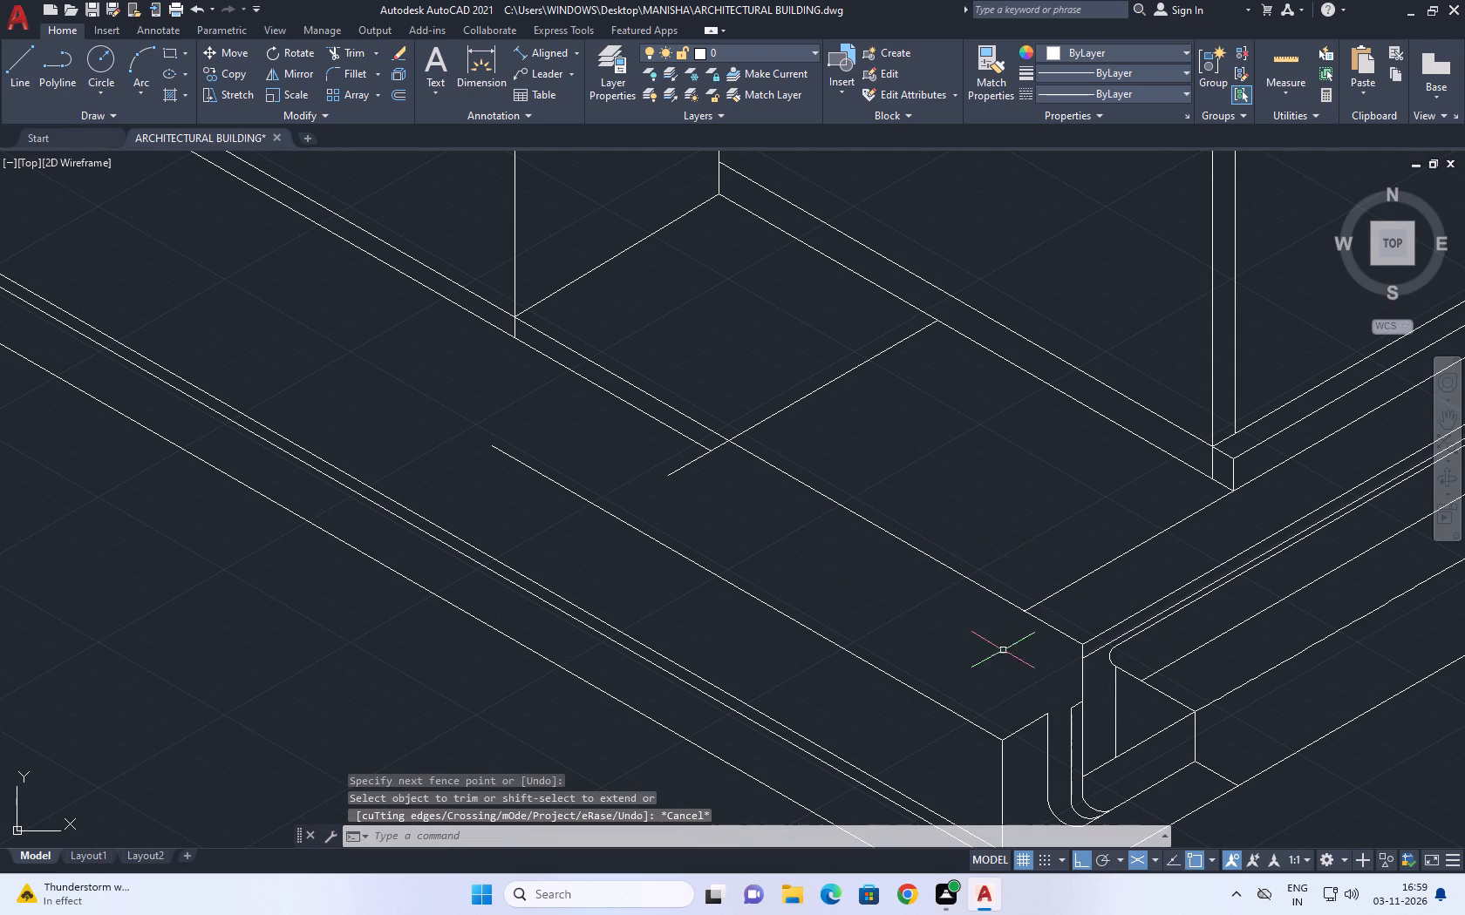
# Draw a line at 150° from just below the channel corner, parallel to the upper base line and past the crossing line.
pyautogui.press('l')
pyautogui.press('space')
pyautogui.moveTo(1087, 660); pyautogui.dragTo(1080, 660)
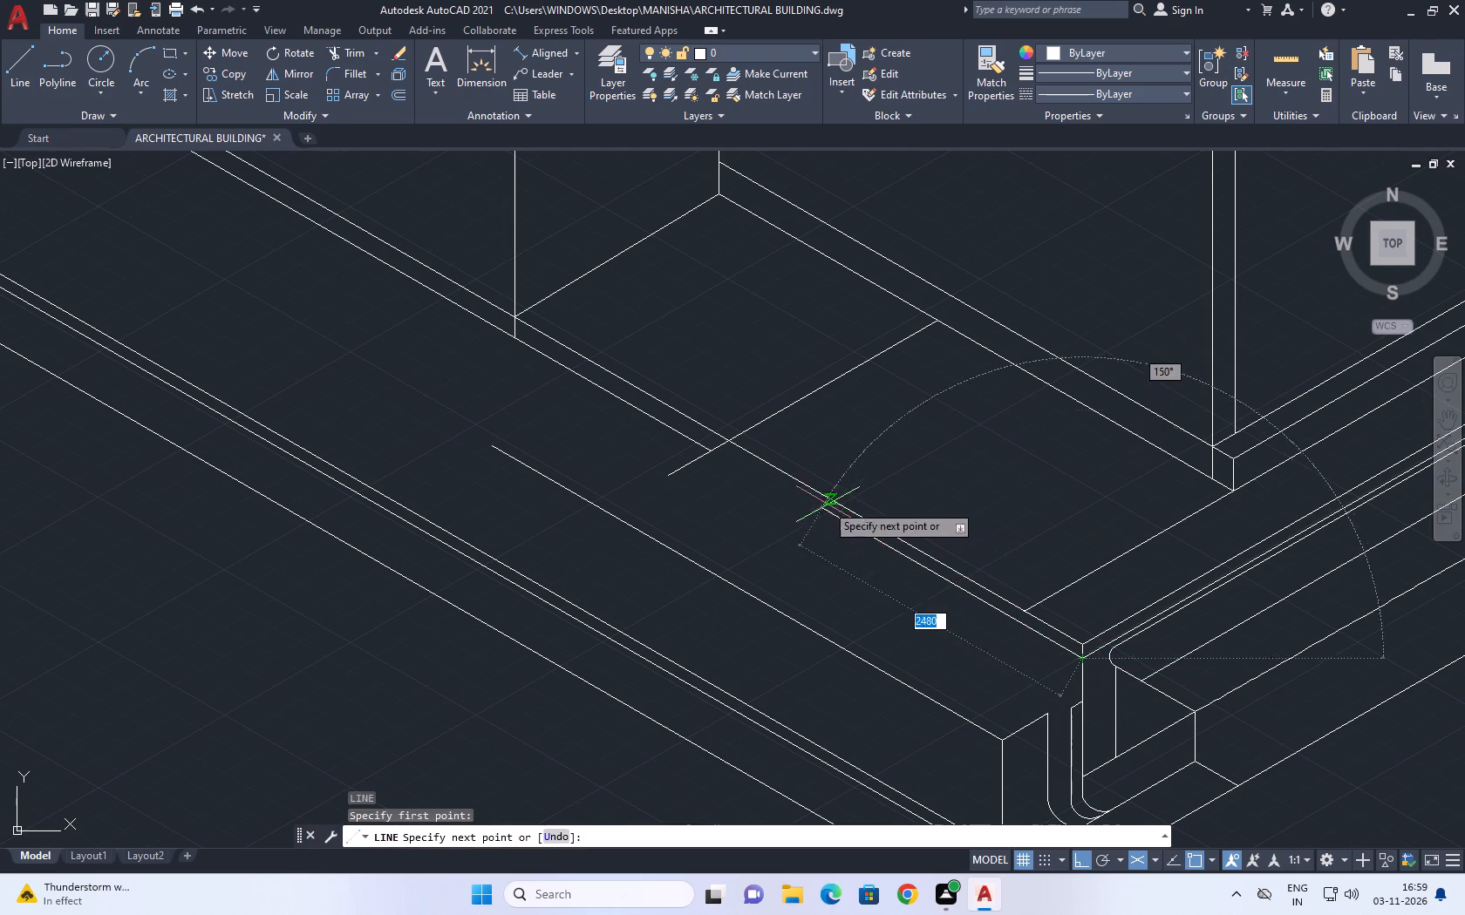
pyautogui.scroll(2, 764, 469)
pyautogui.click(636, 404)
pyautogui.press('Escape')
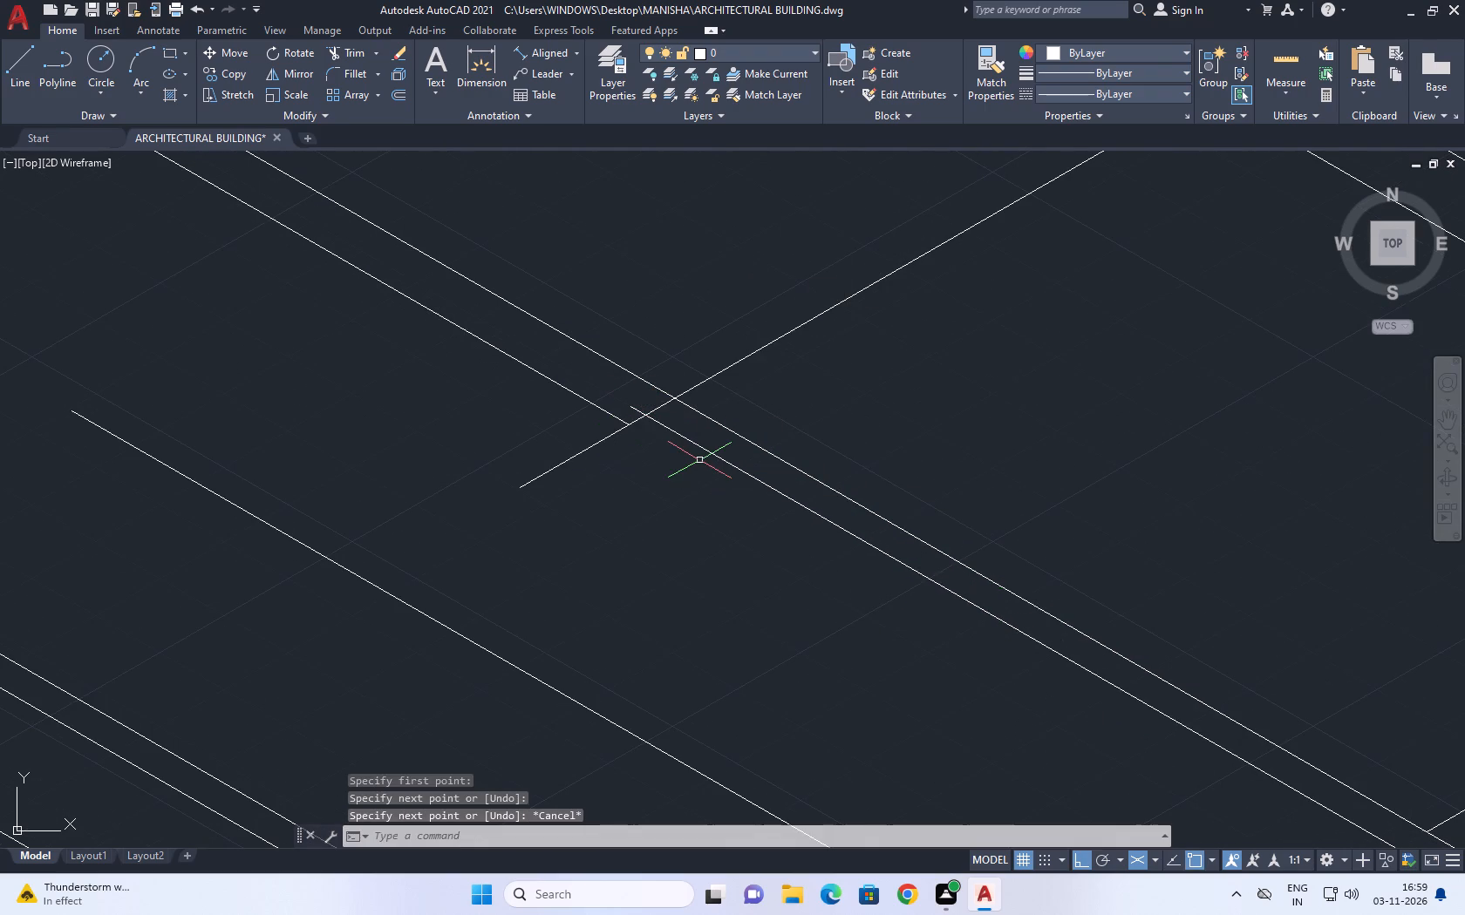
# Trim the new parallel line's overhang beyond the crossing line.
pyautogui.write('tr')
pyautogui.press('space')
pyautogui.click(640, 410)
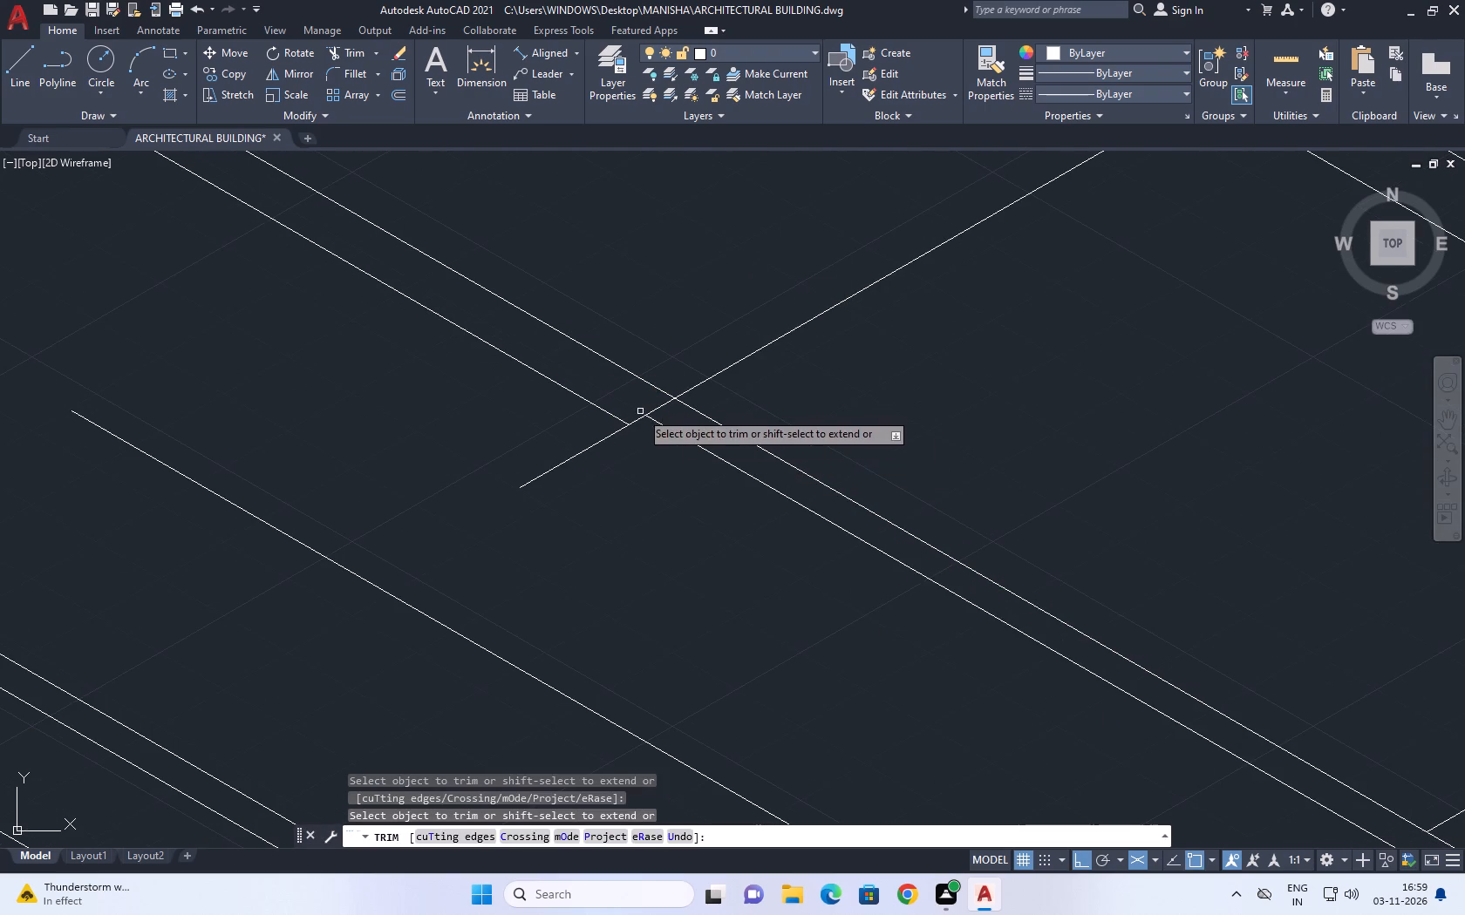
pyautogui.scroll(-4, 750, 491)
pyautogui.press('Escape')
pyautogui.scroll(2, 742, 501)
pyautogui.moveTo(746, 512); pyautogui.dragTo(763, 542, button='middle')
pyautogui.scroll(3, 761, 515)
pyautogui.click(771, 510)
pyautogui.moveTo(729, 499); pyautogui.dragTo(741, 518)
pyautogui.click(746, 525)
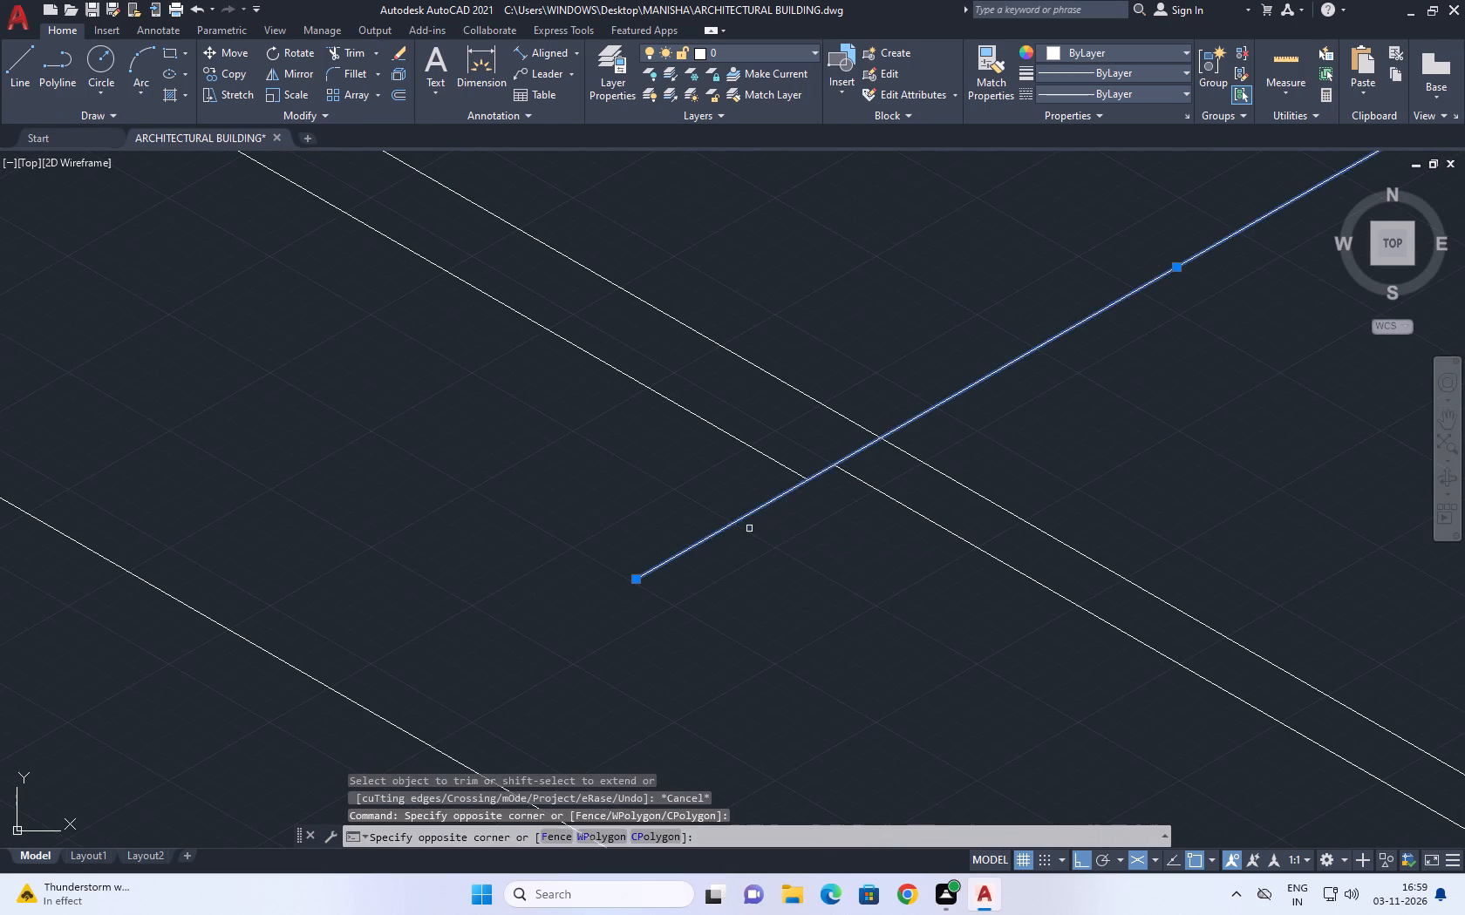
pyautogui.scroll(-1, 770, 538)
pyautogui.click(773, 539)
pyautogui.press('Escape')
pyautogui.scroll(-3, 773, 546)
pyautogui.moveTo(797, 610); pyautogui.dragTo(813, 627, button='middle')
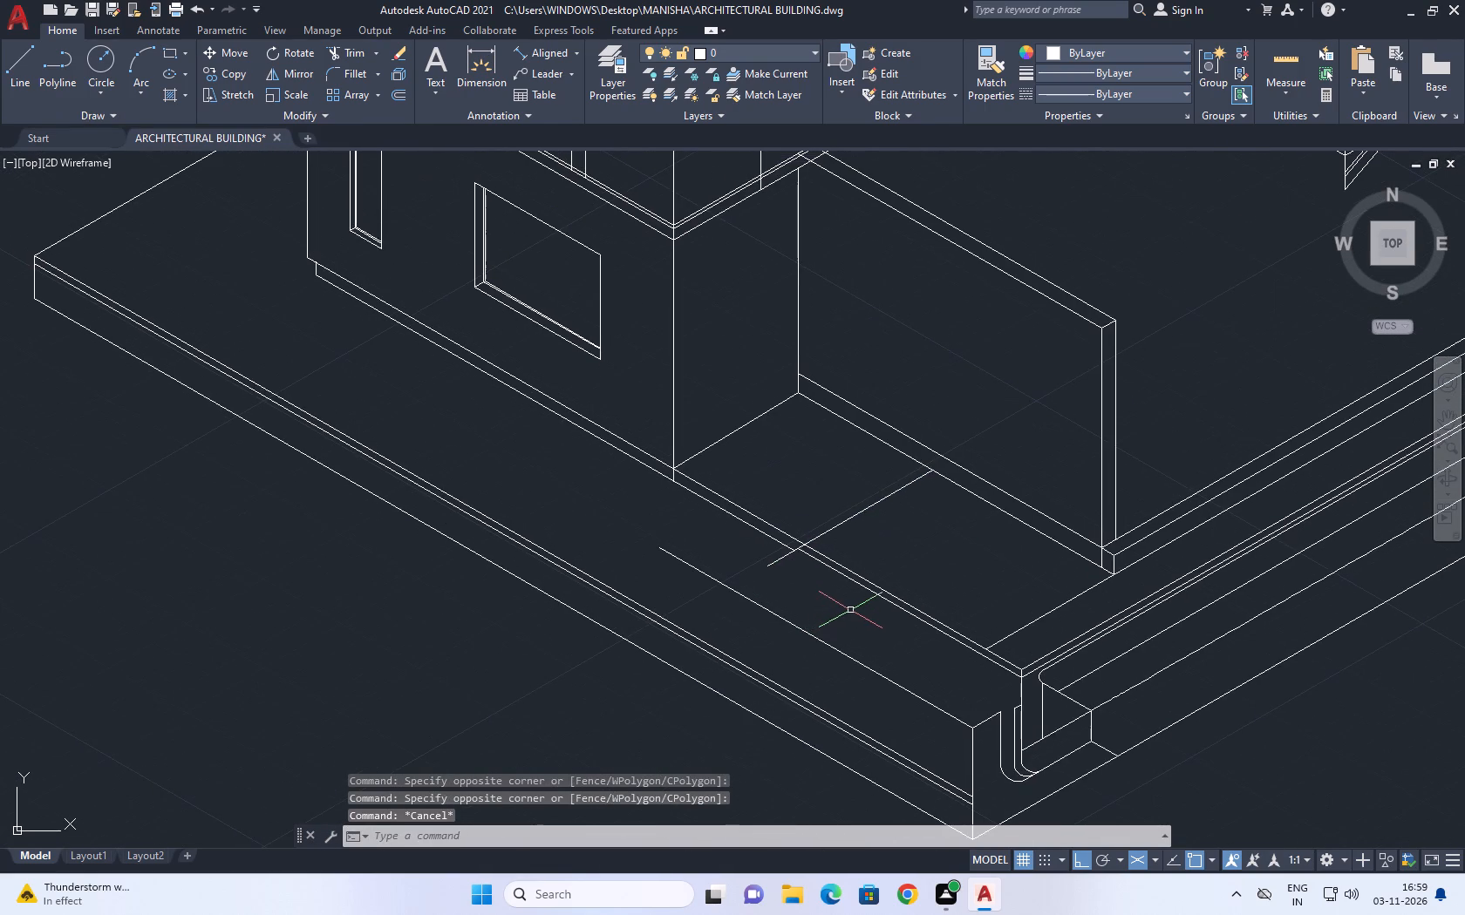
# Draw a short vertical line straight down from where the crossing line meets the upper base line.
pyautogui.press('l')
pyautogui.press('space')
pyautogui.scroll(4, 791, 559)
pyautogui.click(875, 477)
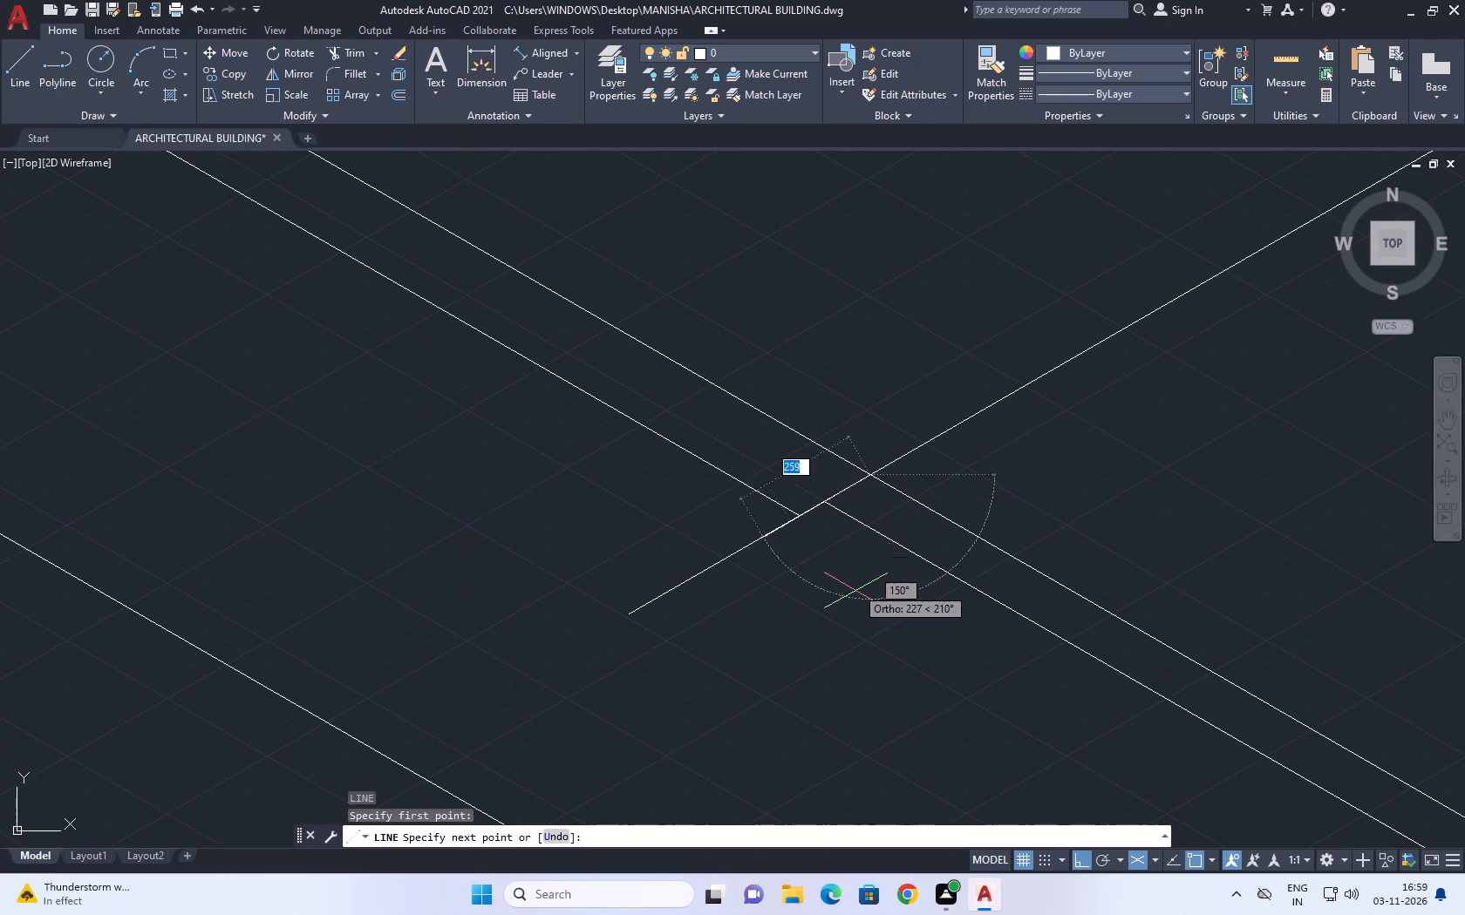
pyautogui.press('F5')
pyautogui.click(855, 608)
pyautogui.press('Escape')
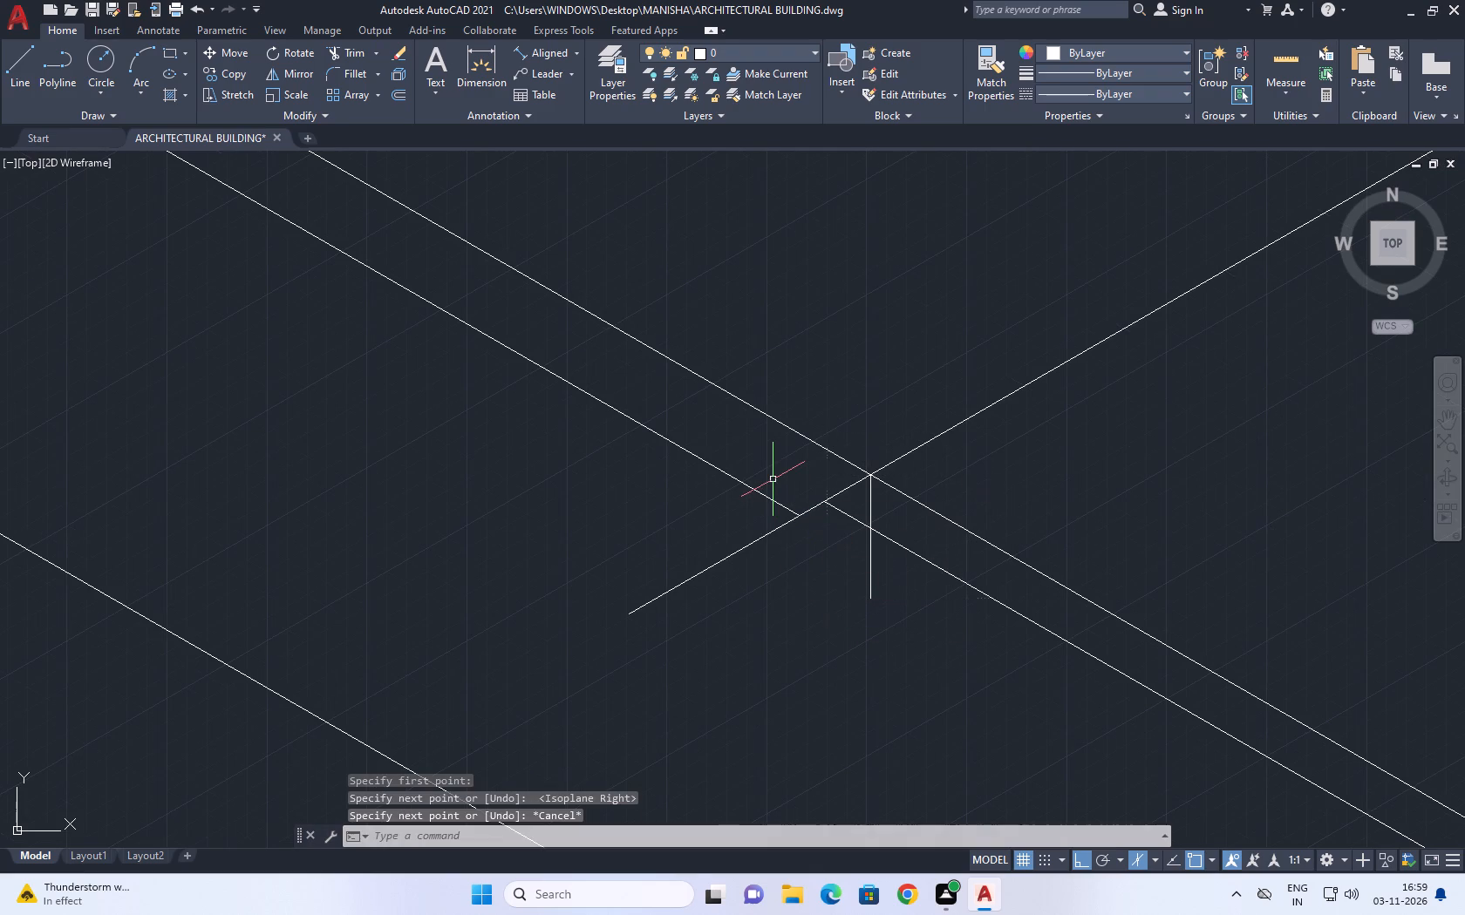
# Extend the window wall's lower base line to the new short vertical line.
pyautogui.write('ex')
pyautogui.press('space')
pyautogui.click(760, 498)
pyautogui.click(747, 505)
pyautogui.click(782, 494)
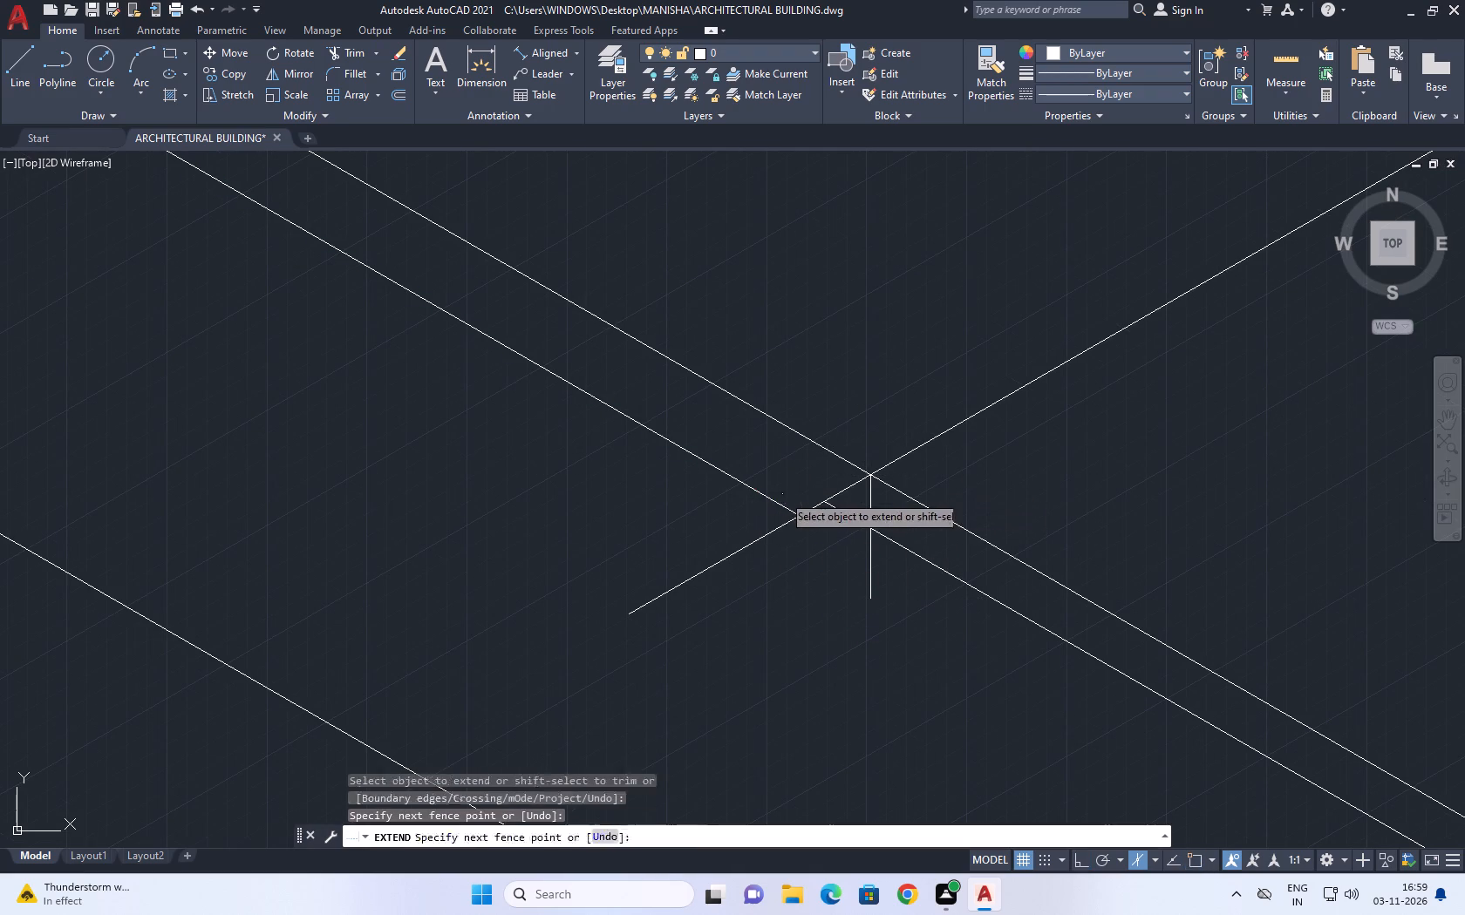
pyautogui.click(738, 516)
pyautogui.press('Escape')
# Trim the crossing line below the upper base line, the channel-side line's stub past the short vertical line, and that vertical's lower overhang.
pyautogui.write('tr')
pyautogui.press('space')
pyautogui.click(745, 517)
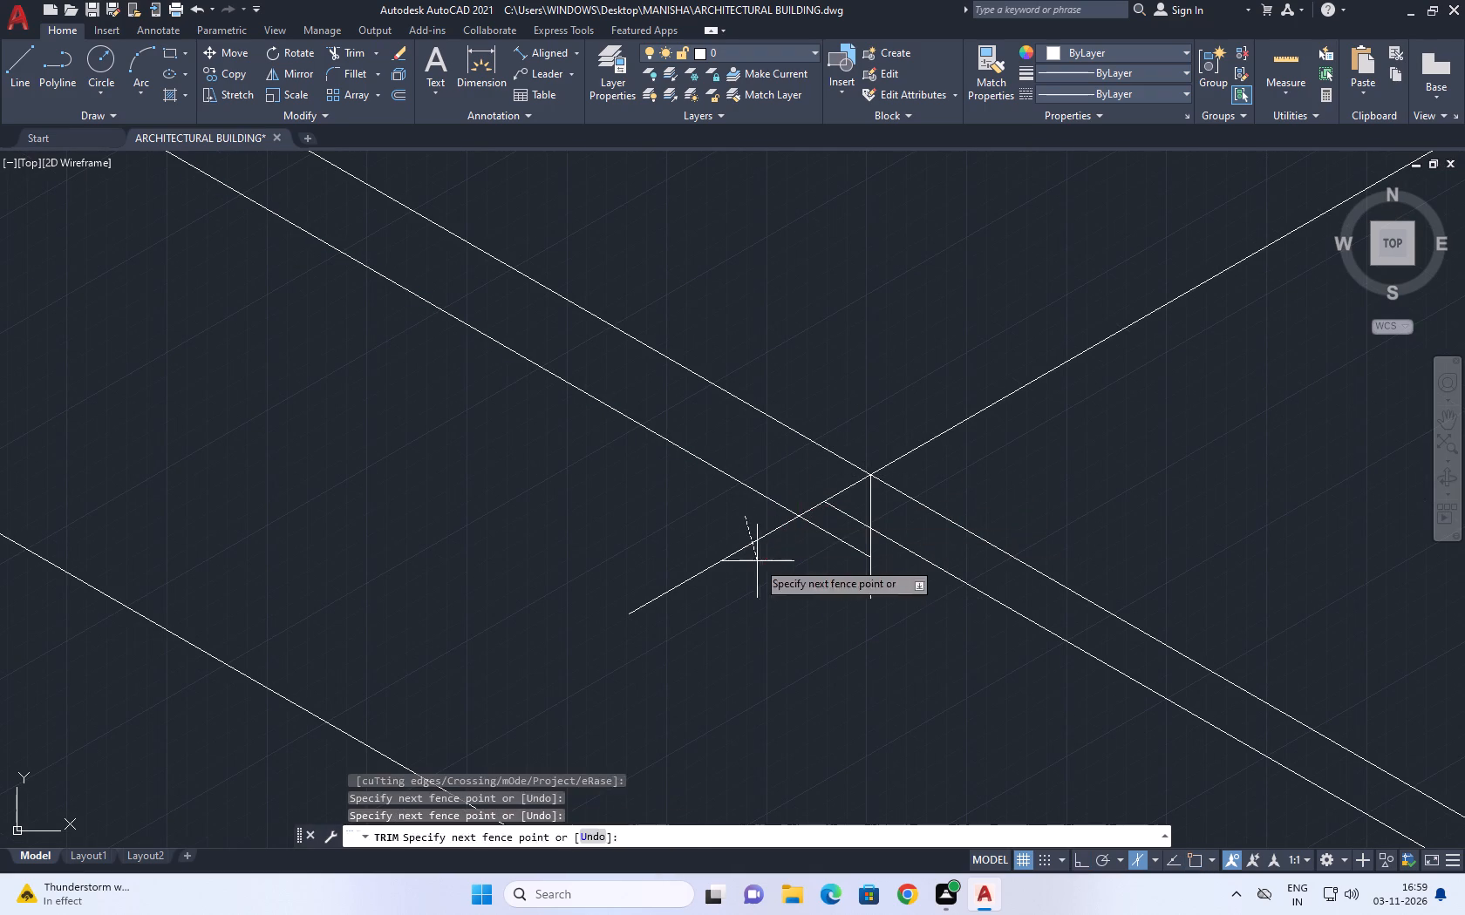
pyautogui.click(768, 596)
pyautogui.click(810, 489)
pyautogui.click(856, 523)
pyautogui.click(847, 490)
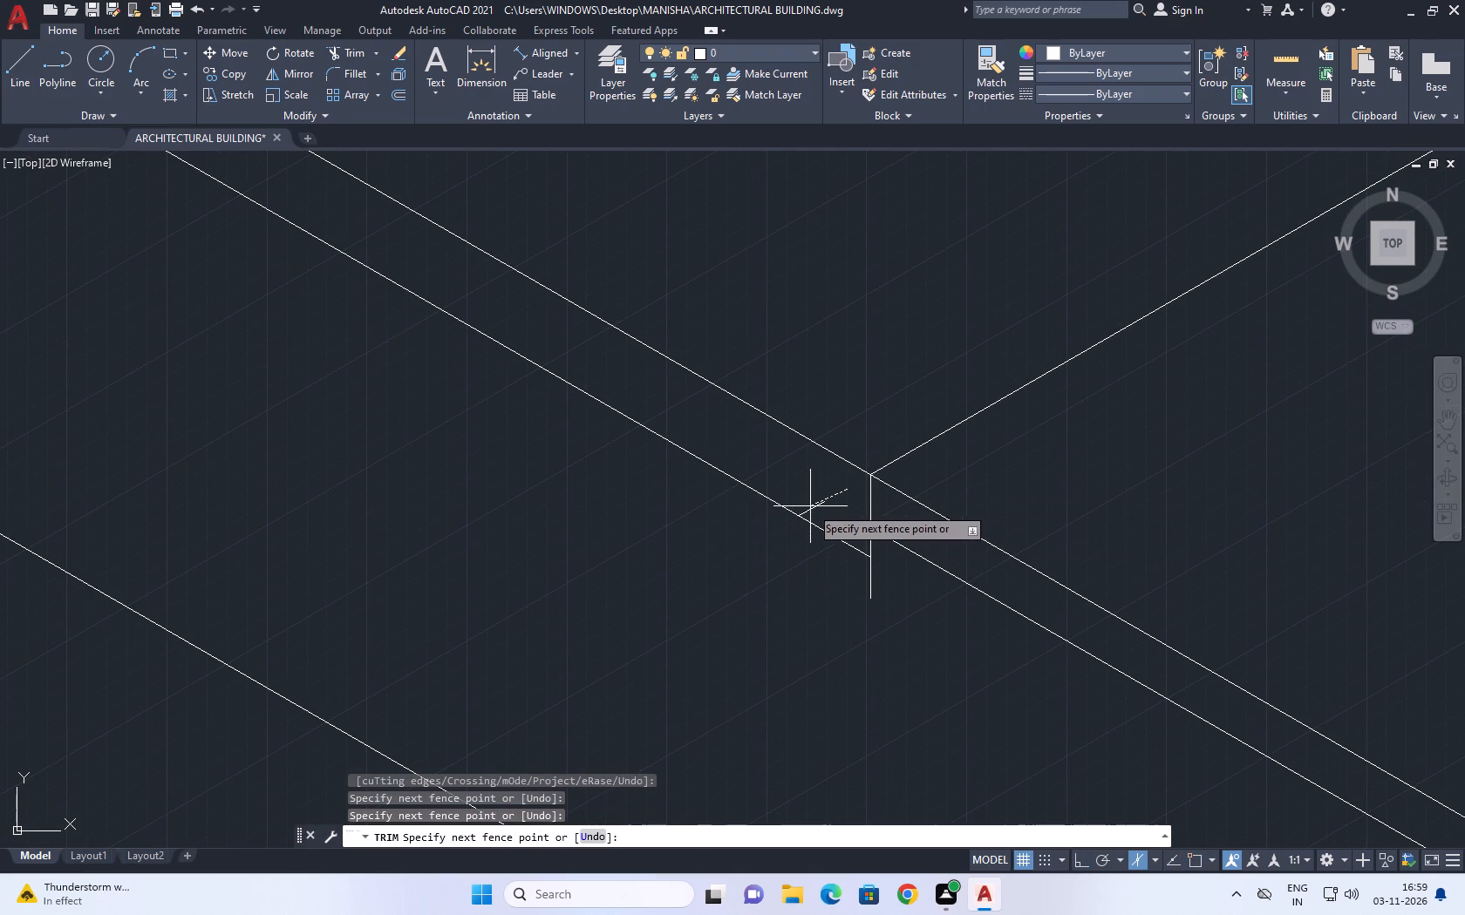
pyautogui.click(810, 508)
pyautogui.click(821, 511)
pyautogui.click(807, 485)
pyautogui.click(867, 572)
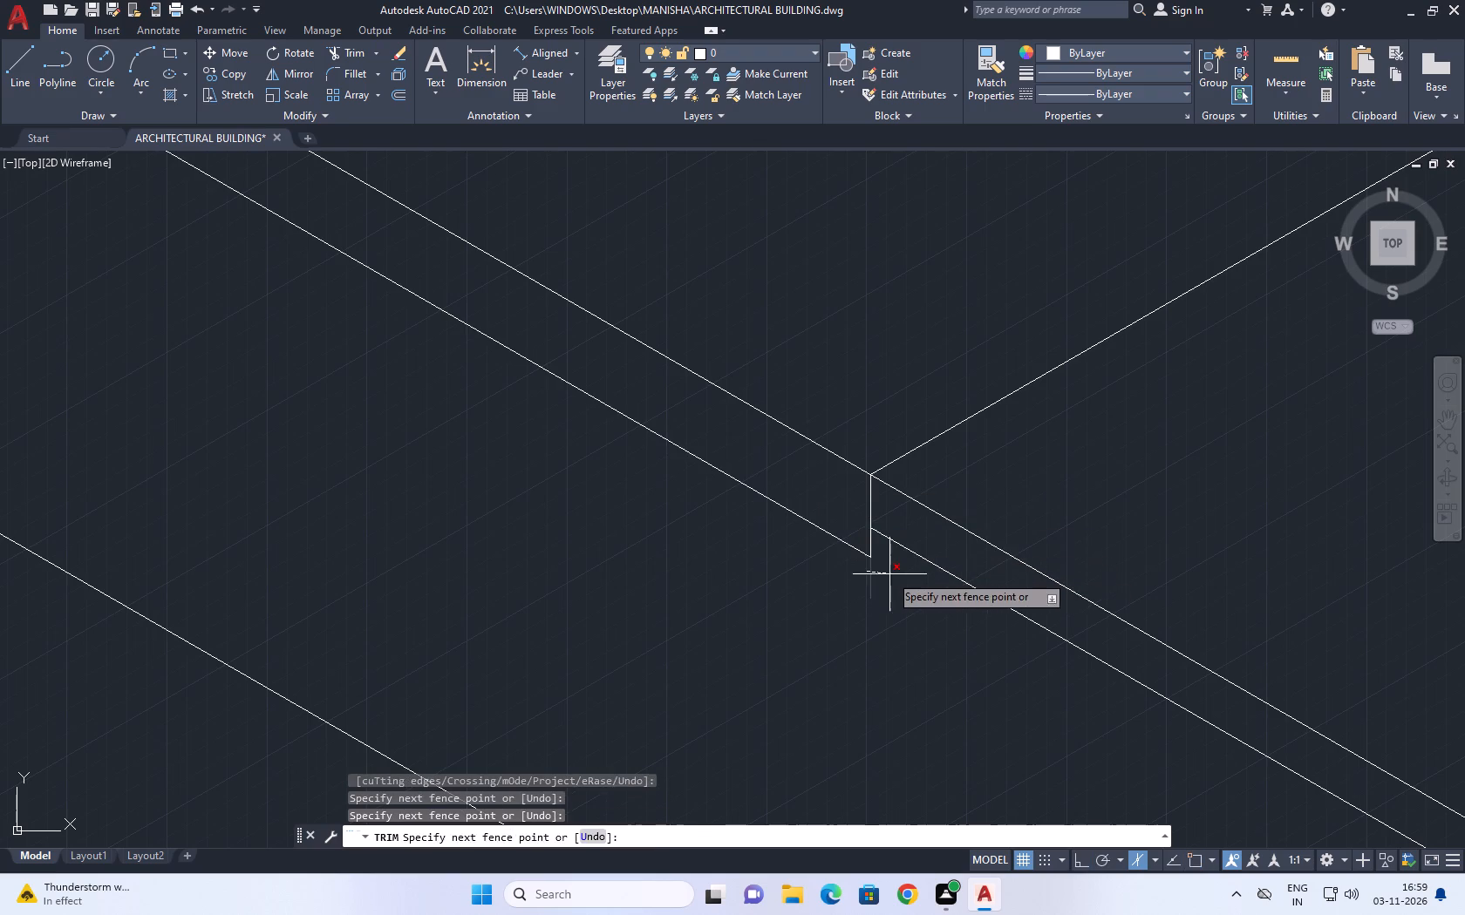
pyautogui.click(891, 575)
pyautogui.scroll(-3, 910, 601)
pyautogui.press('Escape')
# Draw a line at 30° from the short vertical line's lower end, parallel to the crossing line and past the inner wall's base.
pyautogui.scroll(-2, 681, 506)
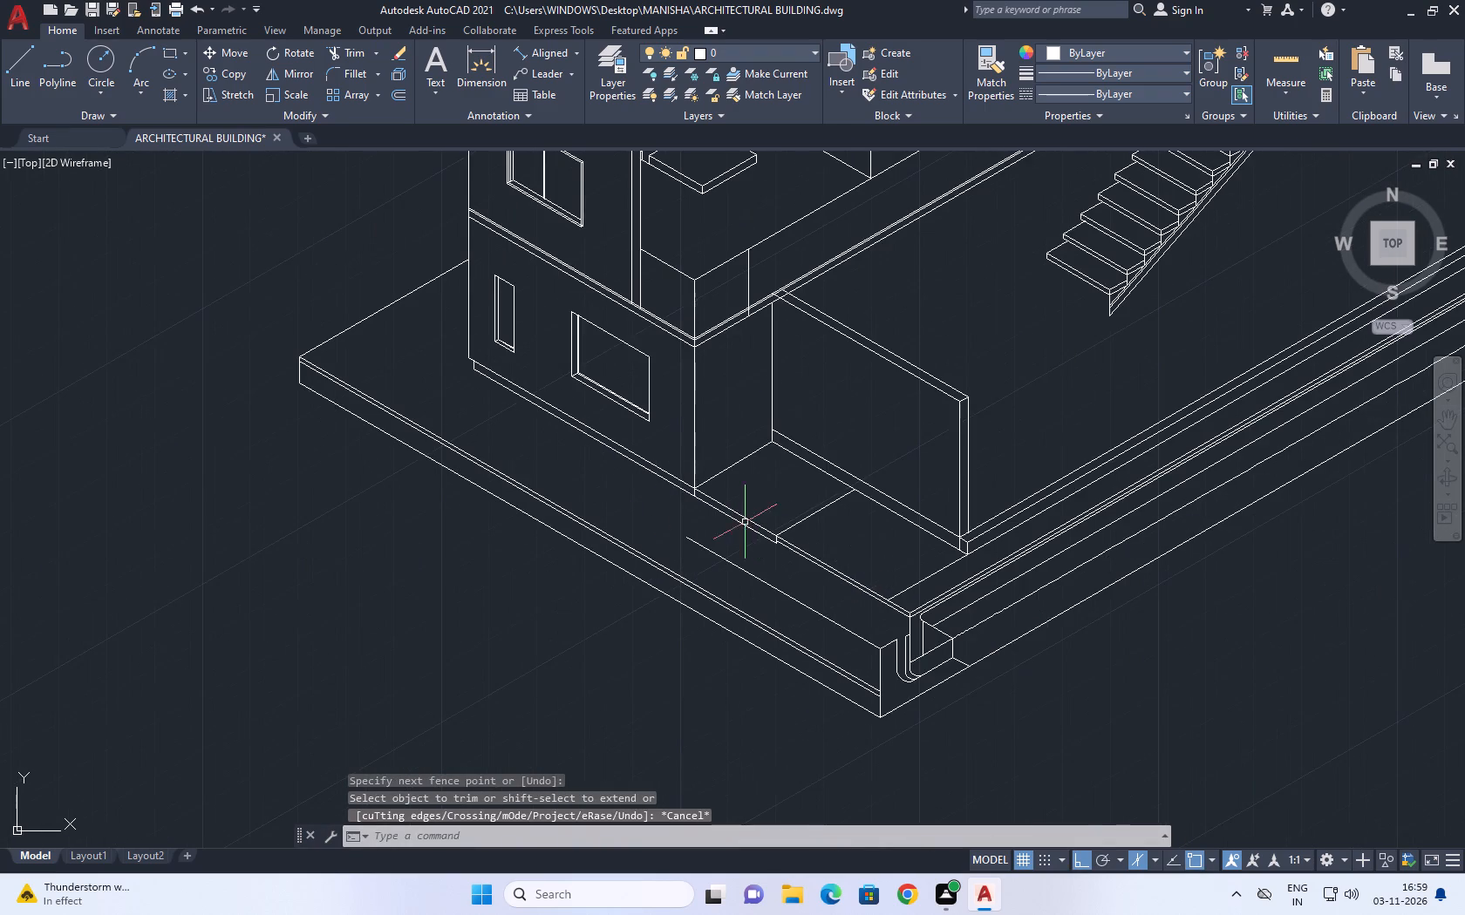
pyautogui.moveTo(666, 498); pyautogui.dragTo(747, 605, button='middle')
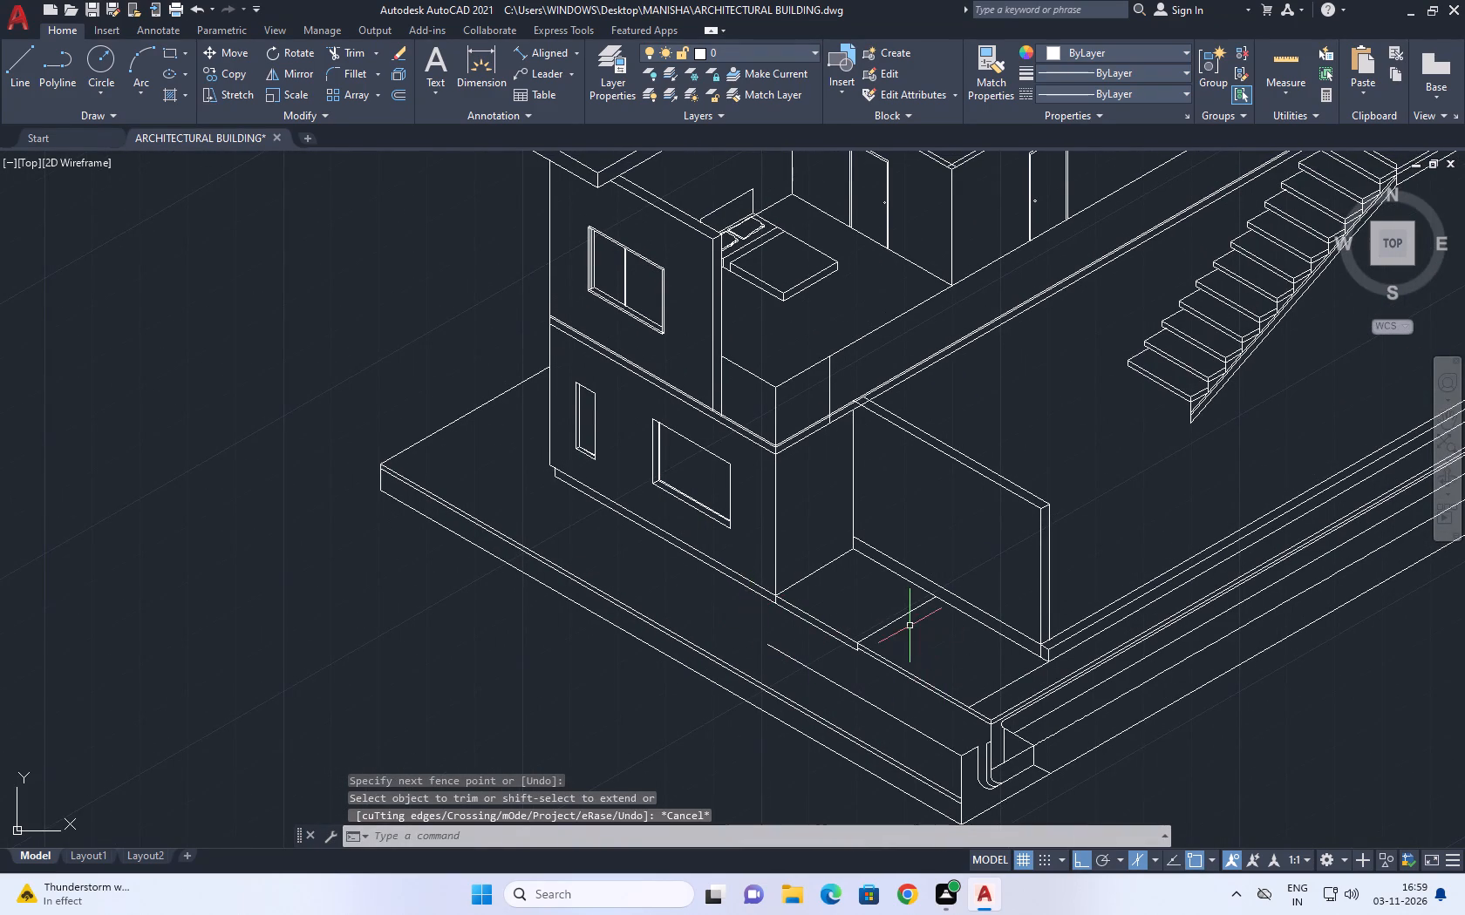
pyautogui.moveTo(904, 622); pyautogui.dragTo(848, 428, button='middle')
pyautogui.scroll(2, 807, 459)
pyautogui.moveTo(885, 412); pyautogui.dragTo(806, 571, button='middle')
pyautogui.write('l')
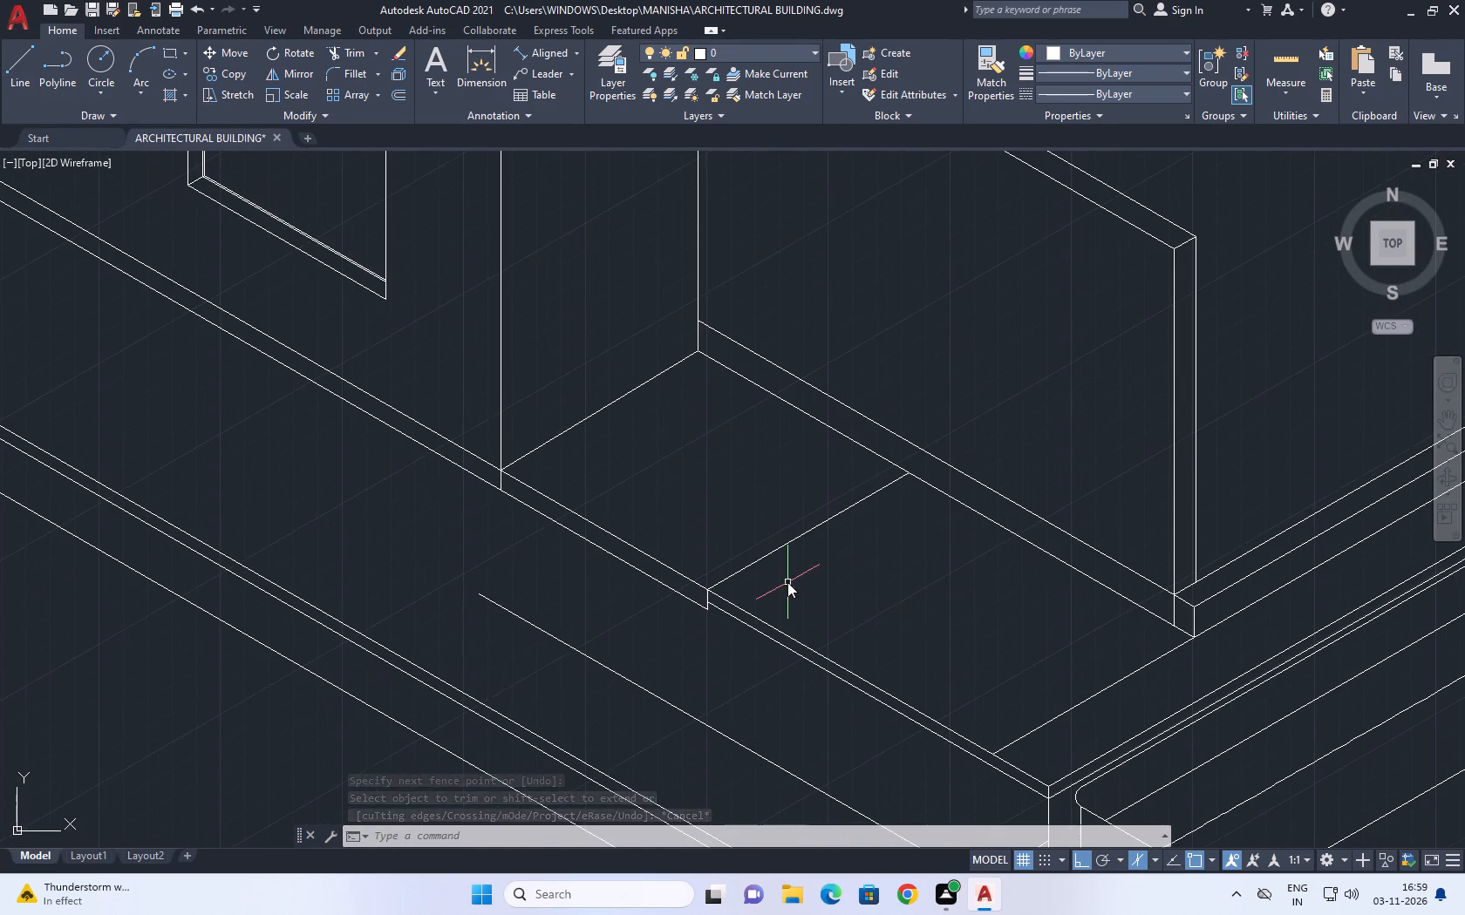
pyautogui.press('space')
pyautogui.scroll(2, 729, 620)
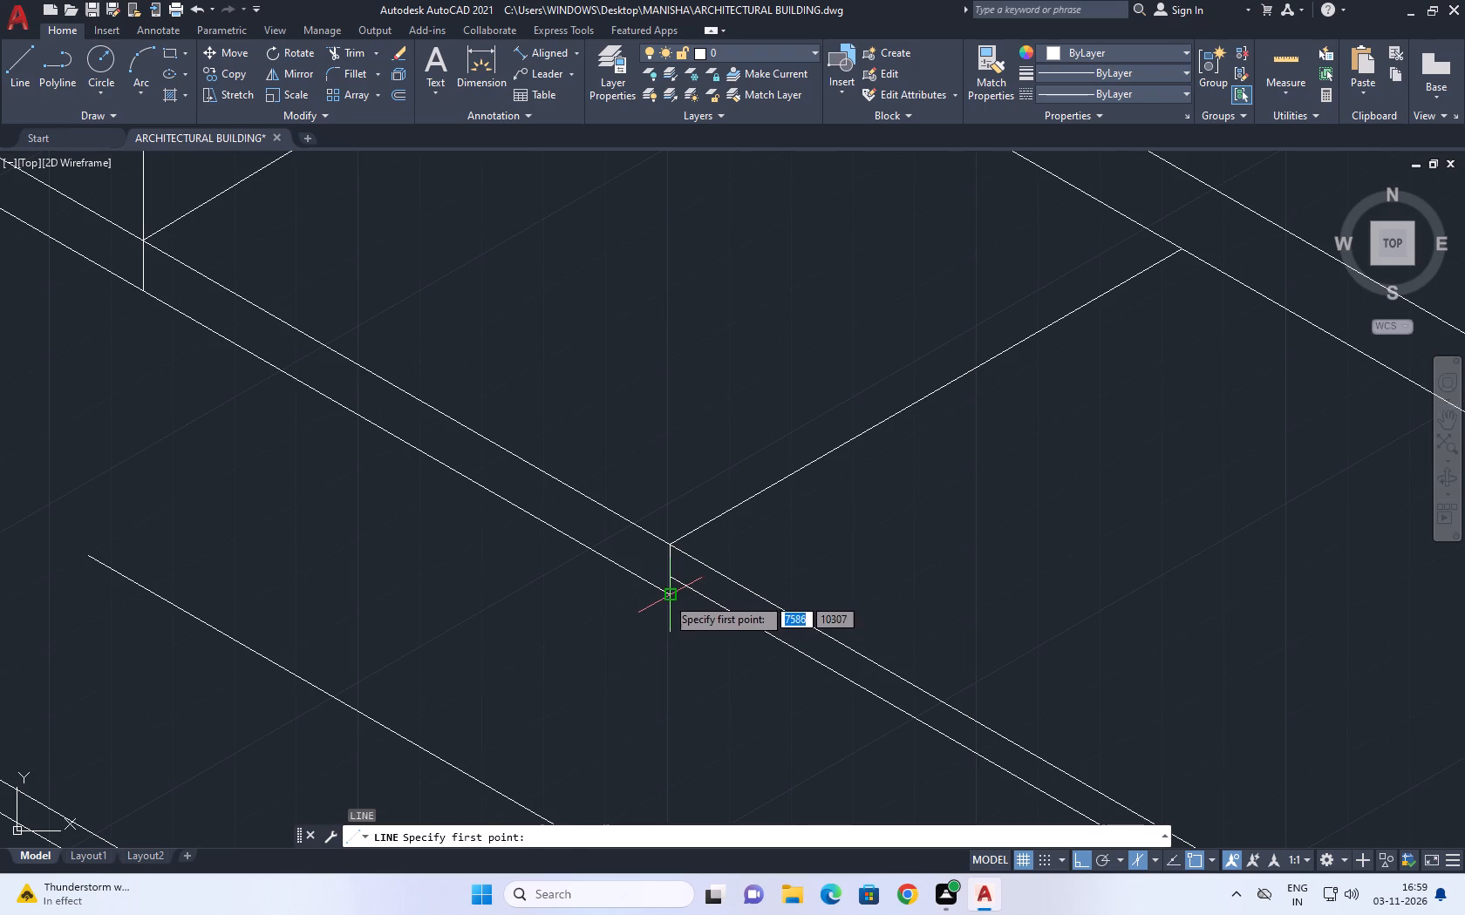
pyautogui.moveTo(661, 600); pyautogui.dragTo(668, 590)
pyautogui.scroll(-2, 835, 561)
pyautogui.moveTo(937, 505); pyautogui.dragTo(876, 548, button='middle')
pyautogui.scroll(2, 936, 497)
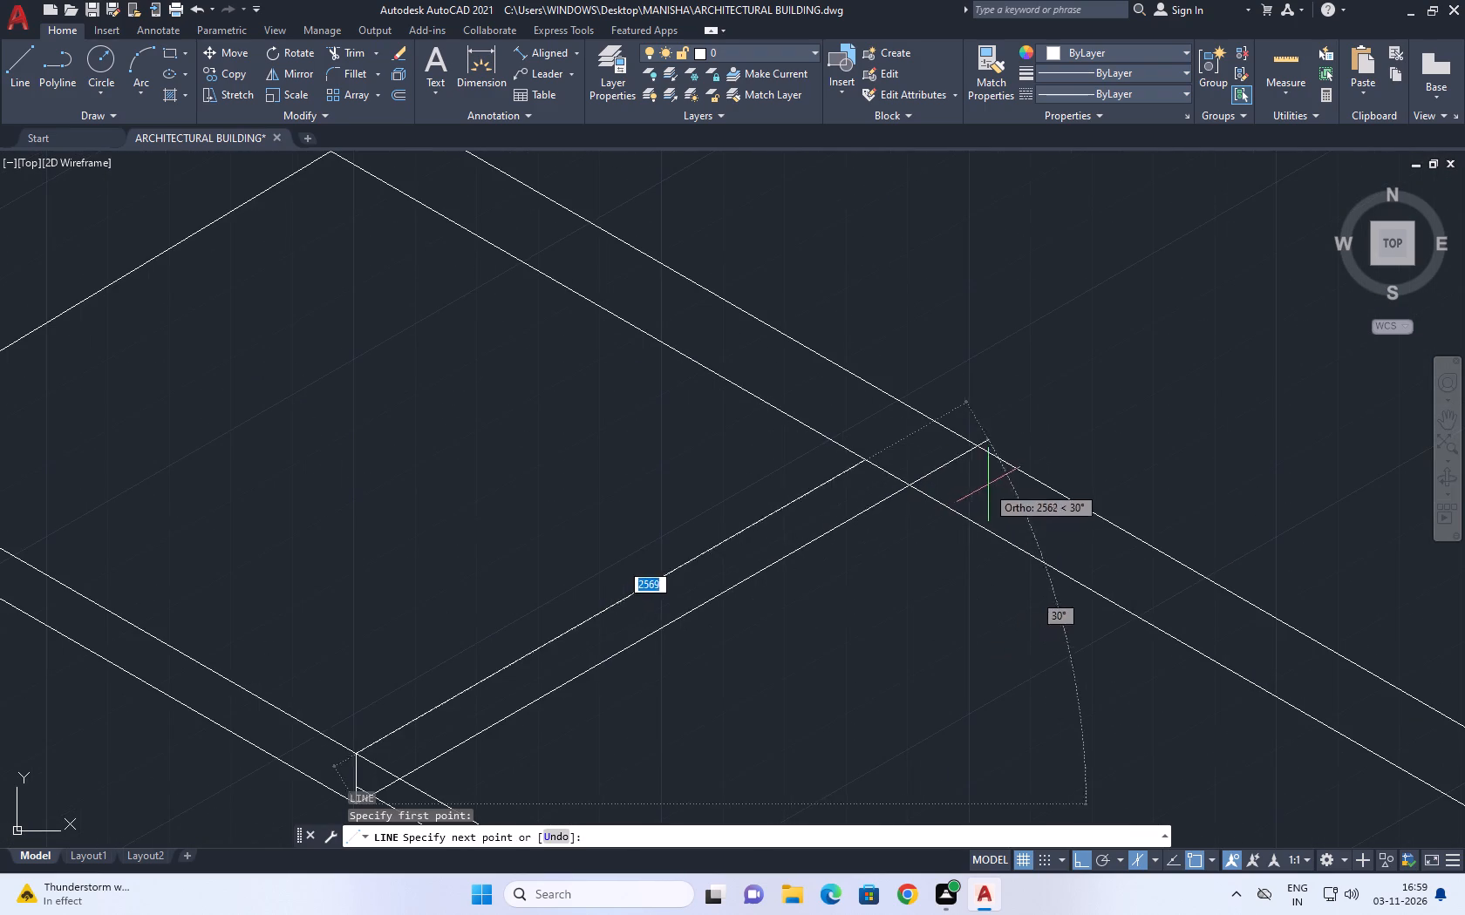
pyautogui.click(1059, 403)
pyautogui.press('Escape')
# Trim the new 30° line's overhang past the inner wall's lower base line.
pyautogui.press('t')
pyautogui.press('r')
pyautogui.press('space')
pyautogui.click(920, 468)
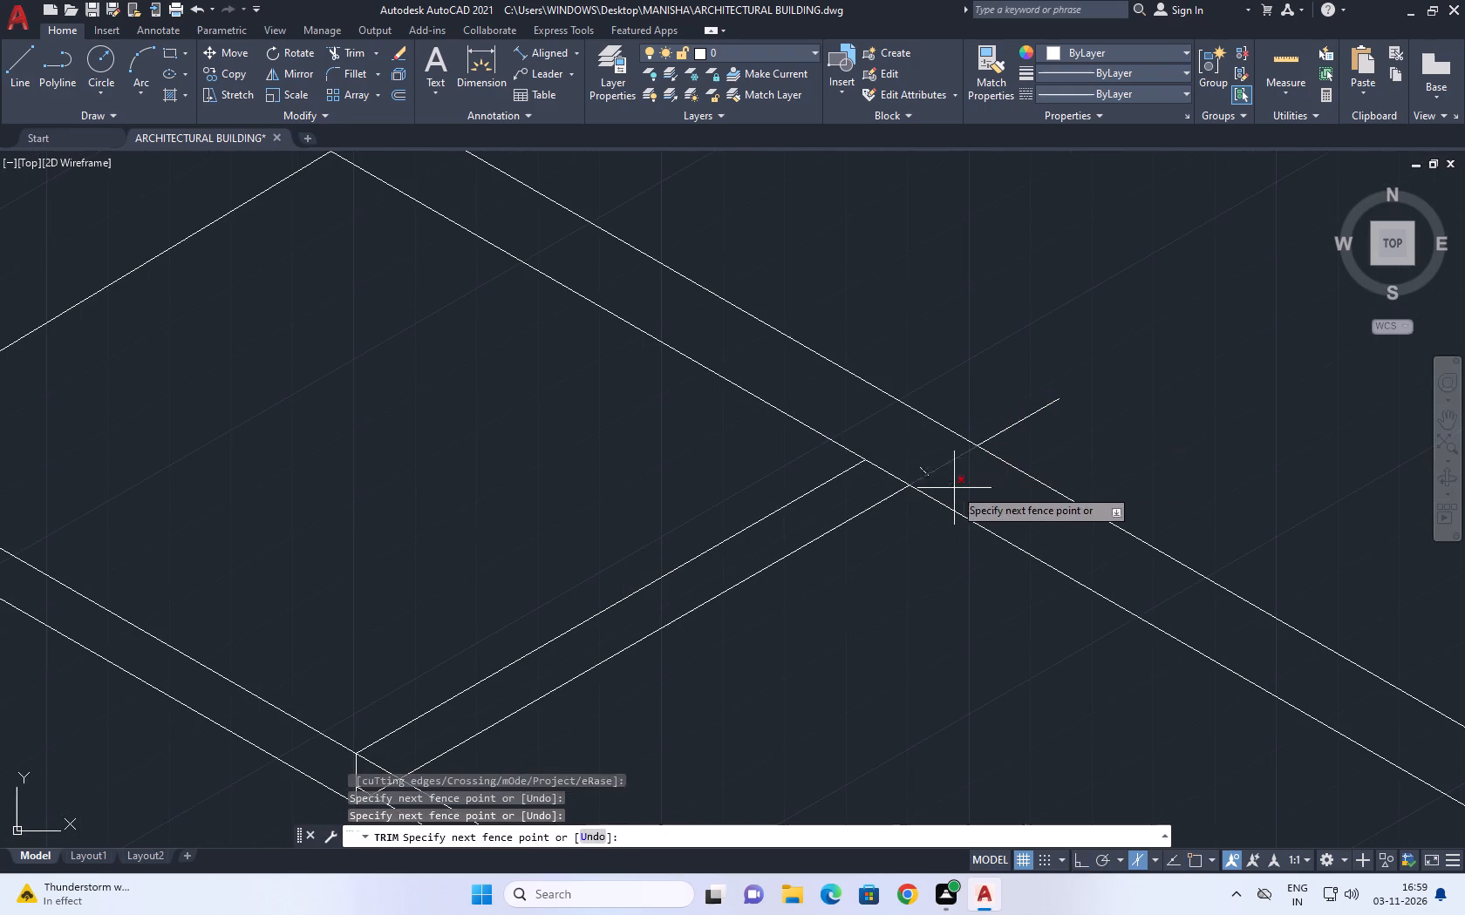
pyautogui.click(959, 491)
pyautogui.click(1012, 422)
pyautogui.click(1037, 439)
pyautogui.scroll(-3, 1044, 417)
pyautogui.click(1044, 417)
pyautogui.press('Escape')
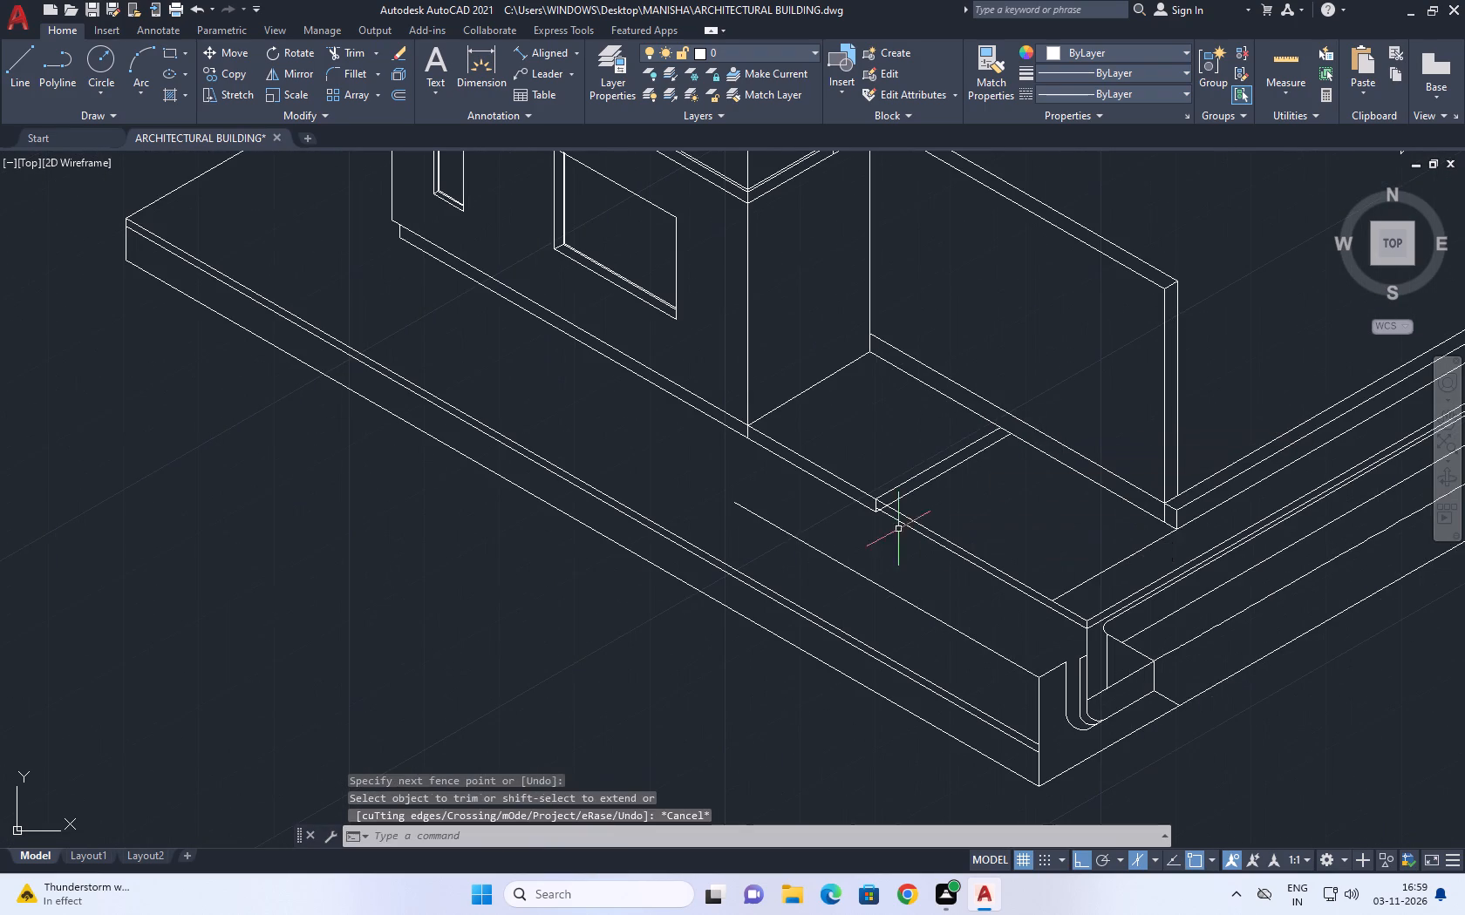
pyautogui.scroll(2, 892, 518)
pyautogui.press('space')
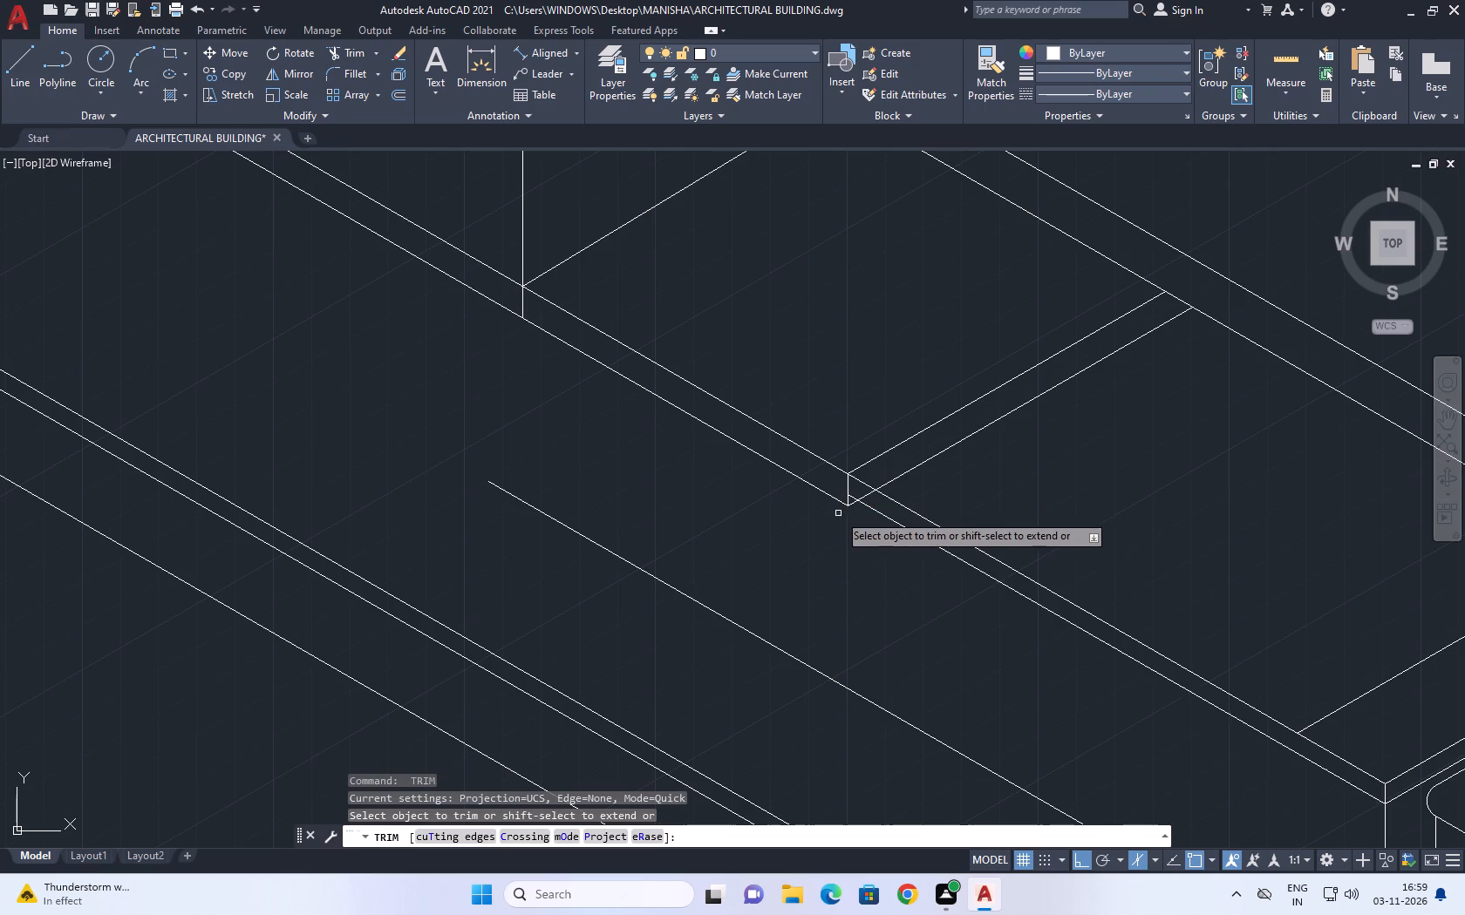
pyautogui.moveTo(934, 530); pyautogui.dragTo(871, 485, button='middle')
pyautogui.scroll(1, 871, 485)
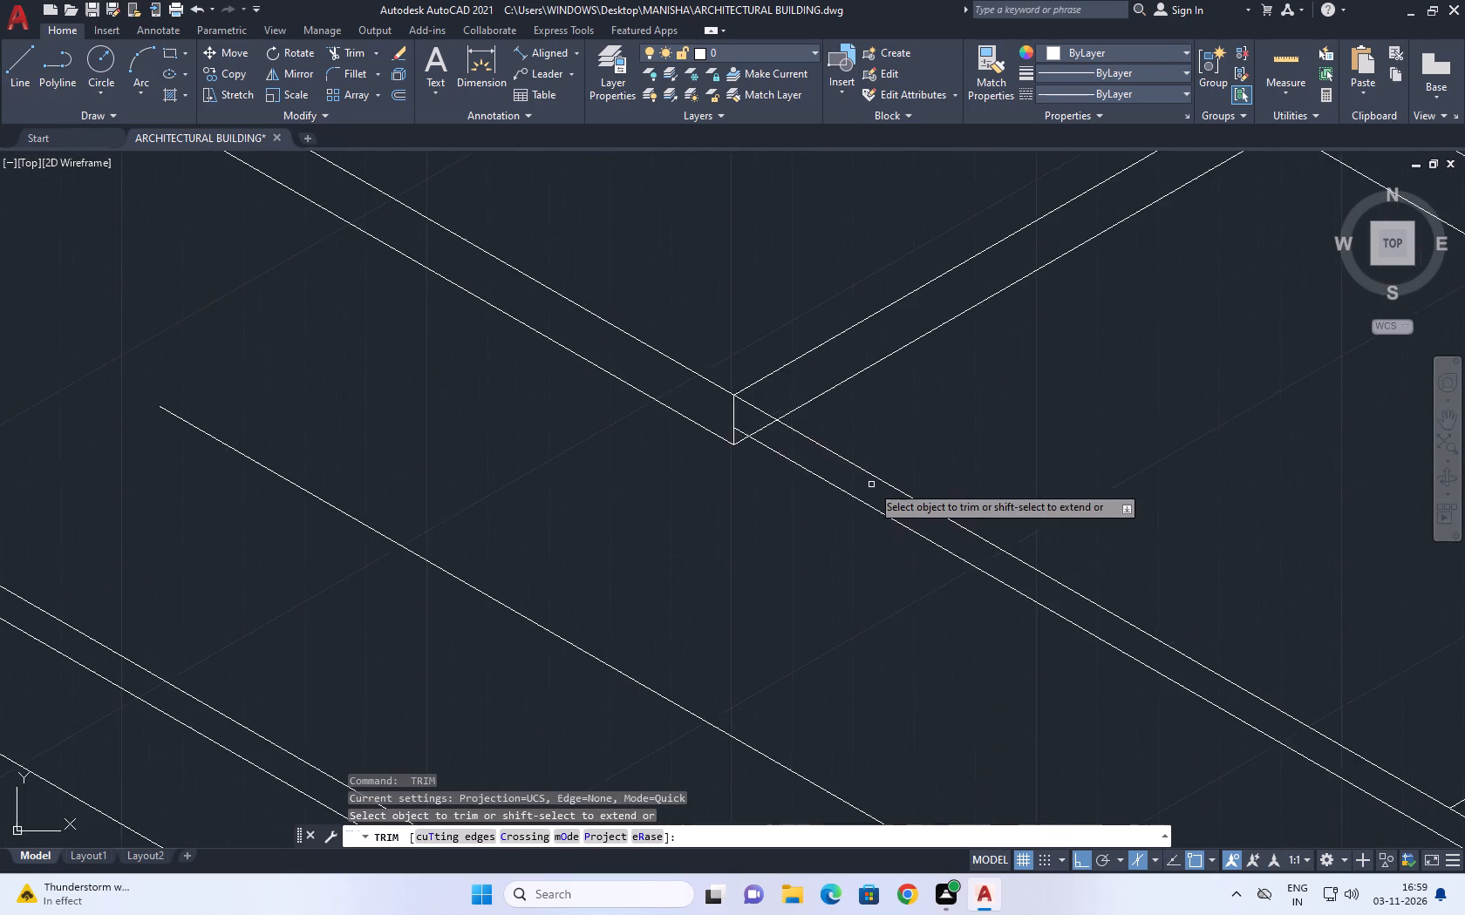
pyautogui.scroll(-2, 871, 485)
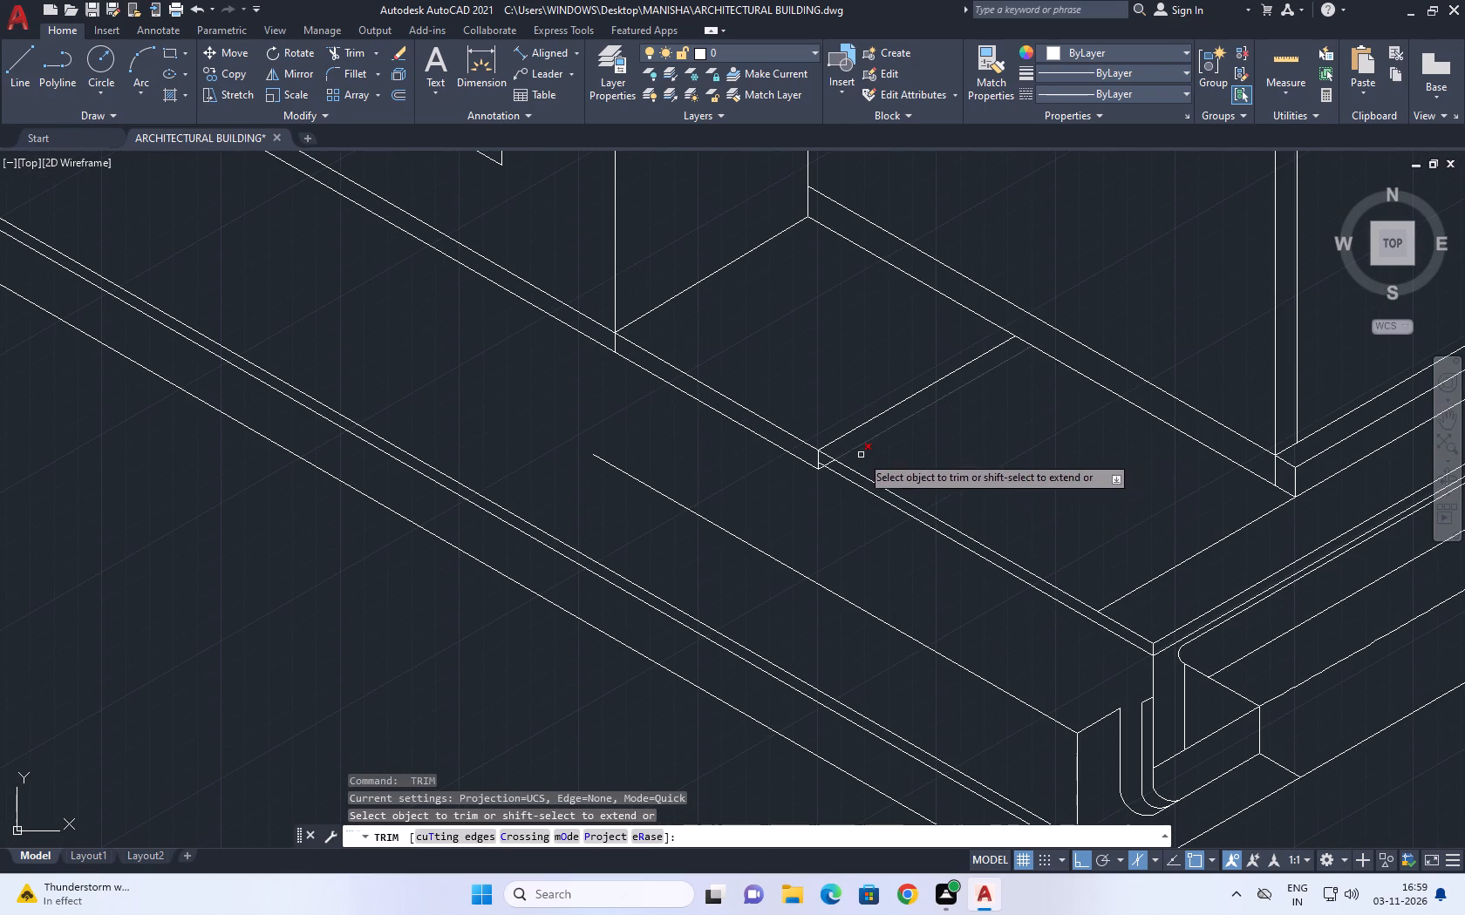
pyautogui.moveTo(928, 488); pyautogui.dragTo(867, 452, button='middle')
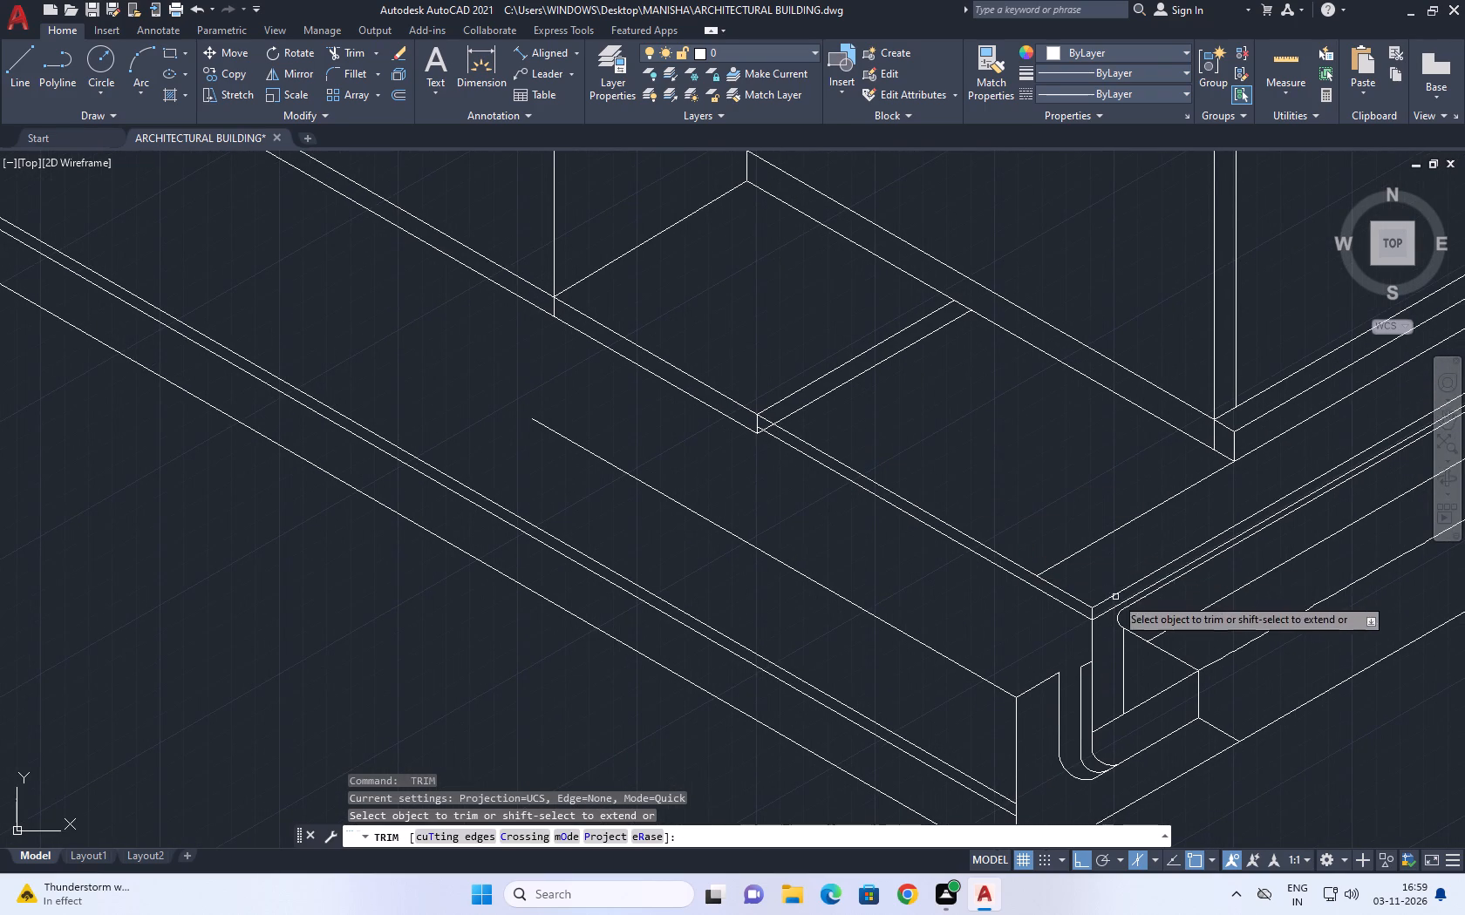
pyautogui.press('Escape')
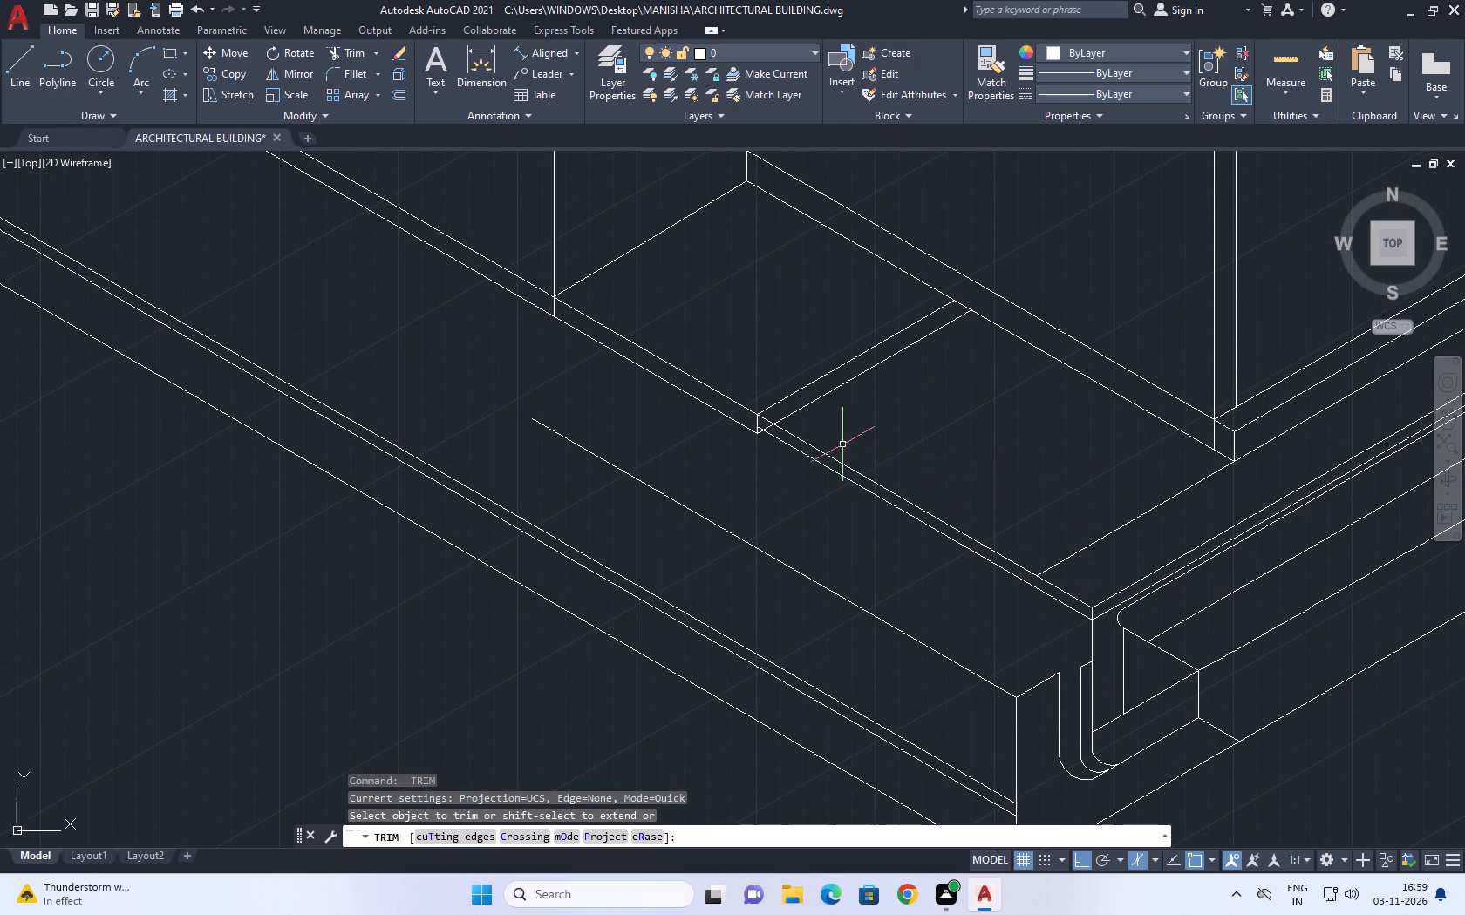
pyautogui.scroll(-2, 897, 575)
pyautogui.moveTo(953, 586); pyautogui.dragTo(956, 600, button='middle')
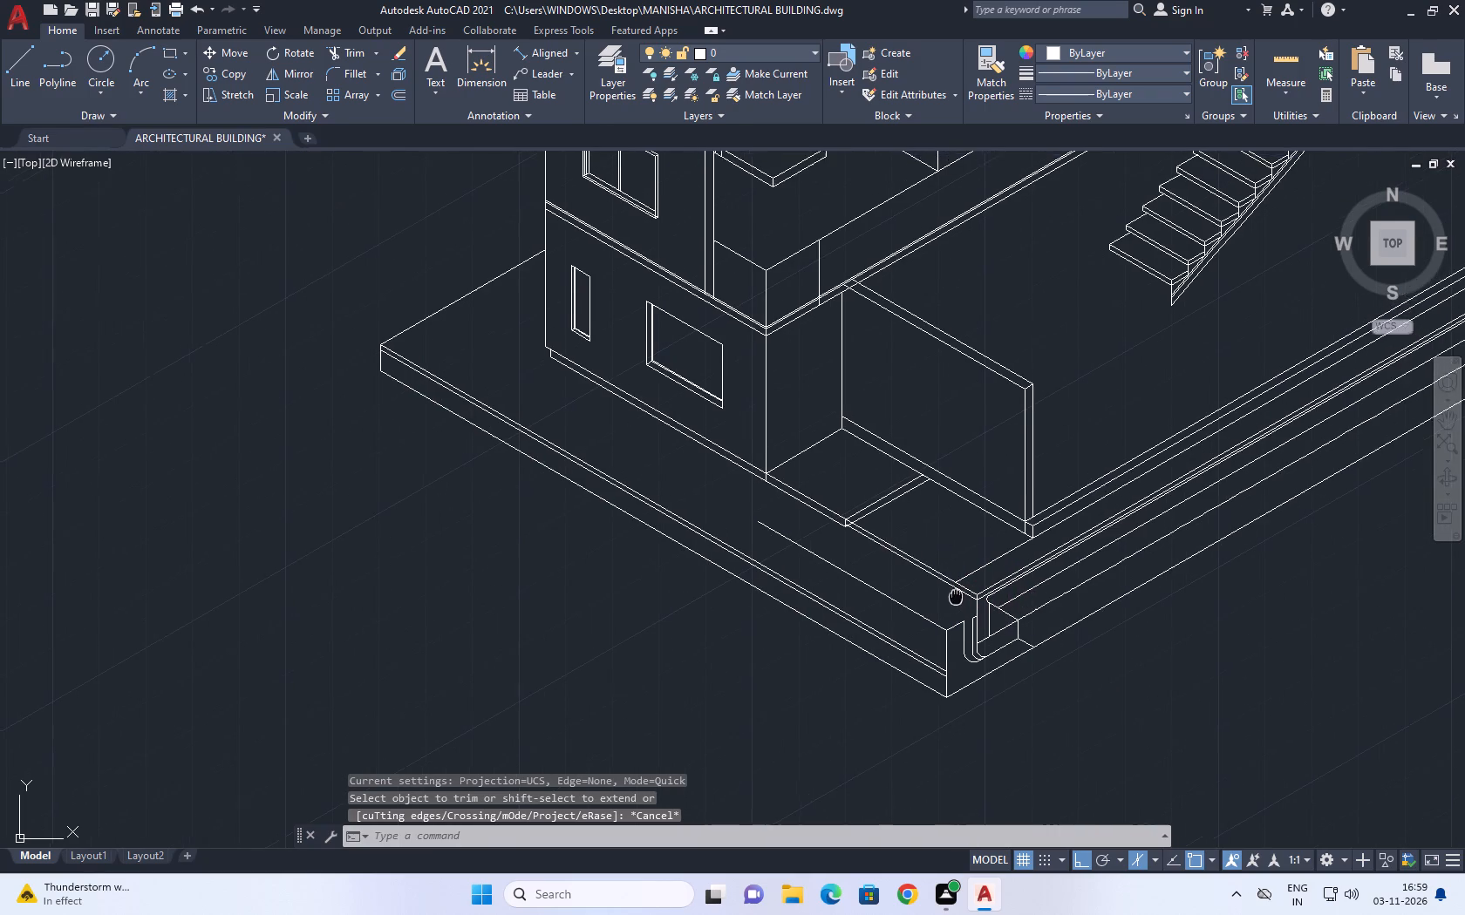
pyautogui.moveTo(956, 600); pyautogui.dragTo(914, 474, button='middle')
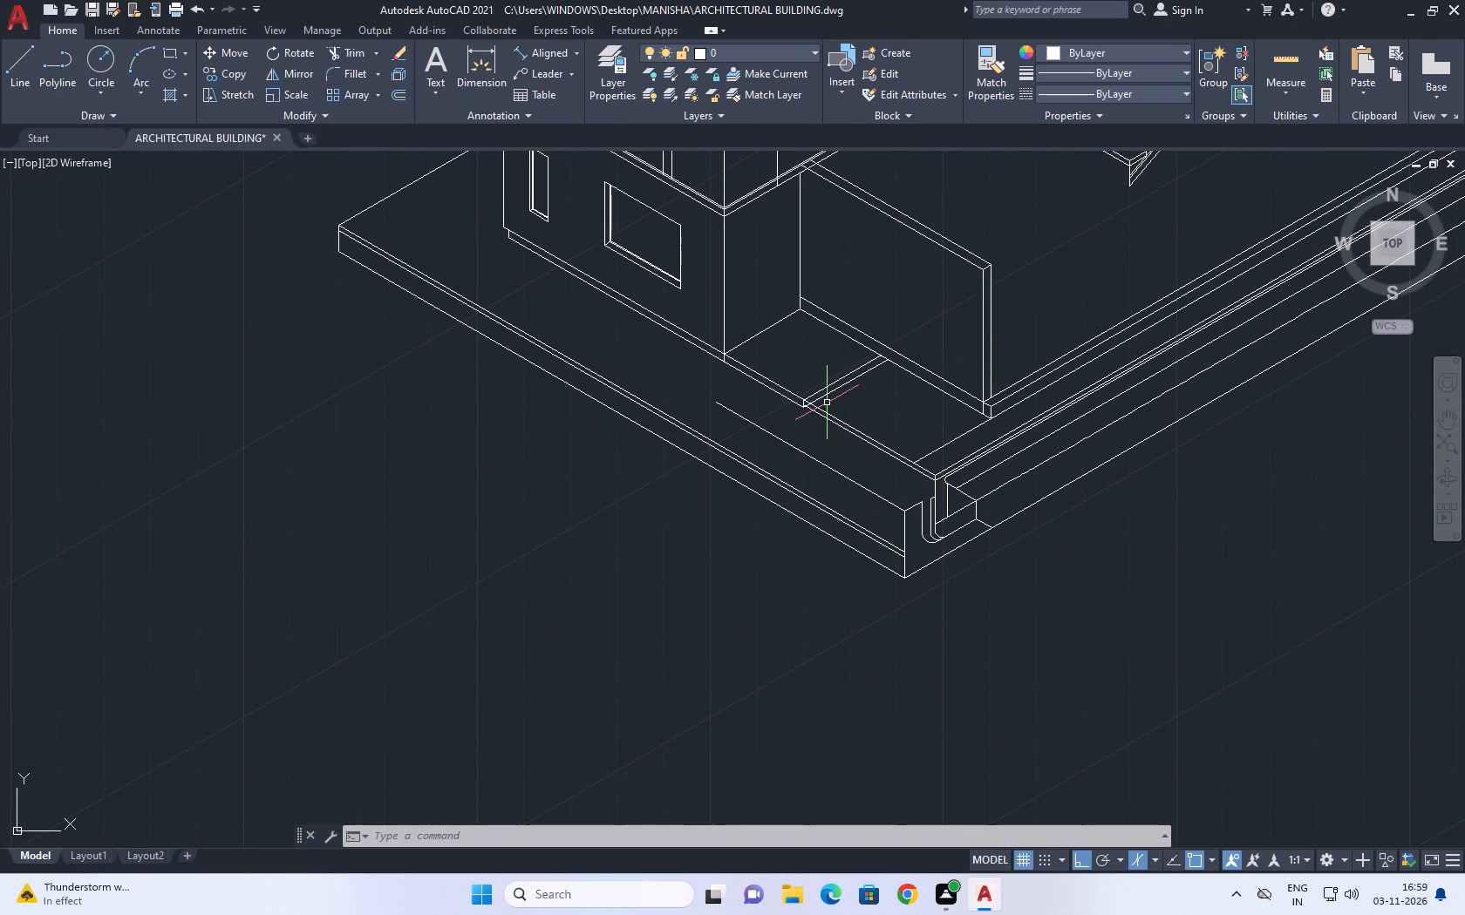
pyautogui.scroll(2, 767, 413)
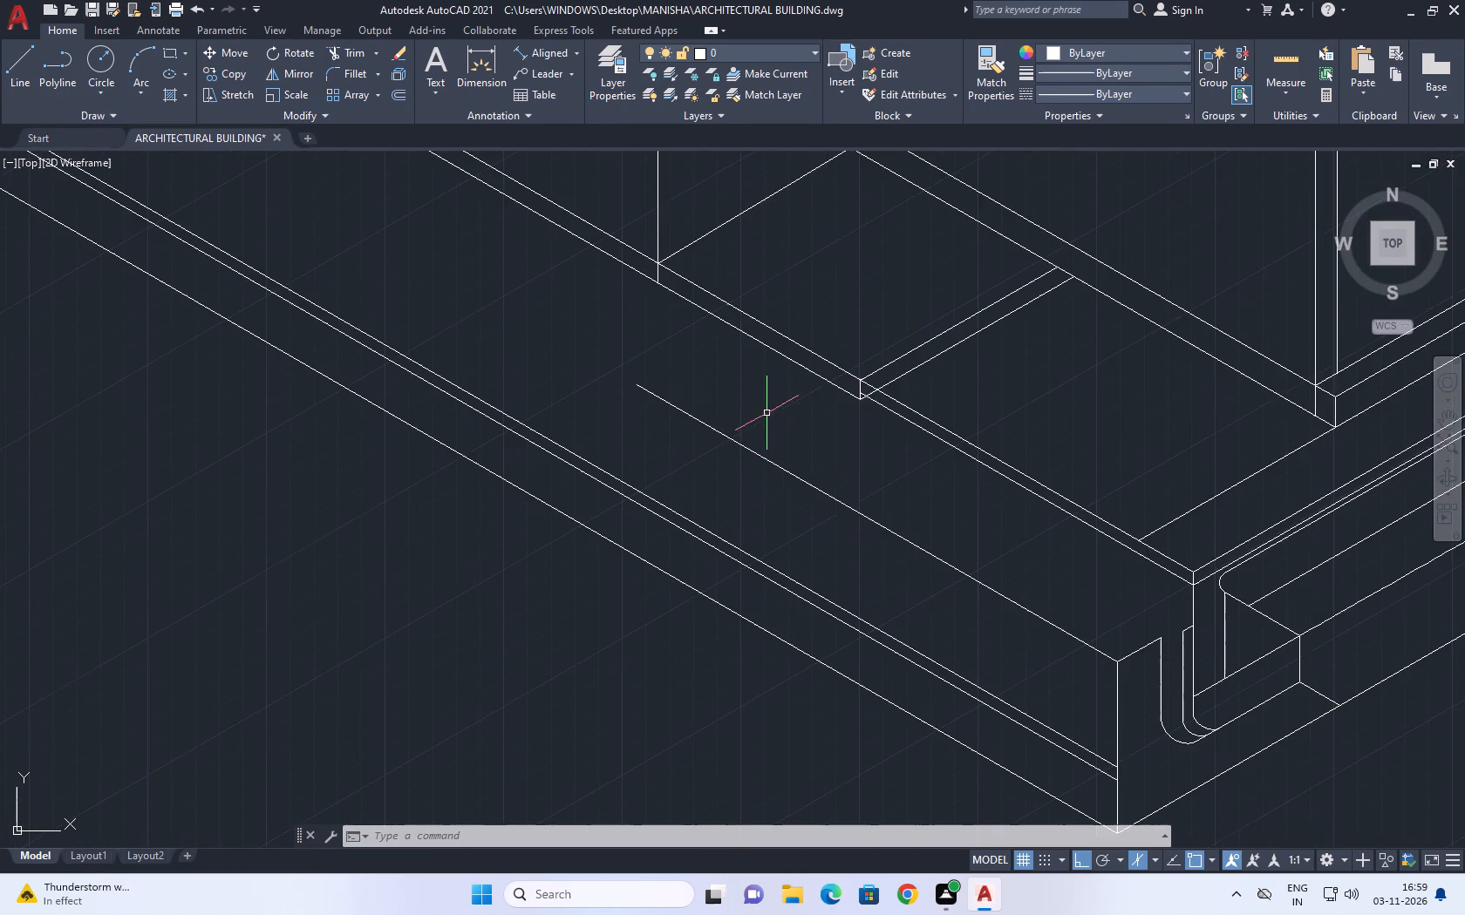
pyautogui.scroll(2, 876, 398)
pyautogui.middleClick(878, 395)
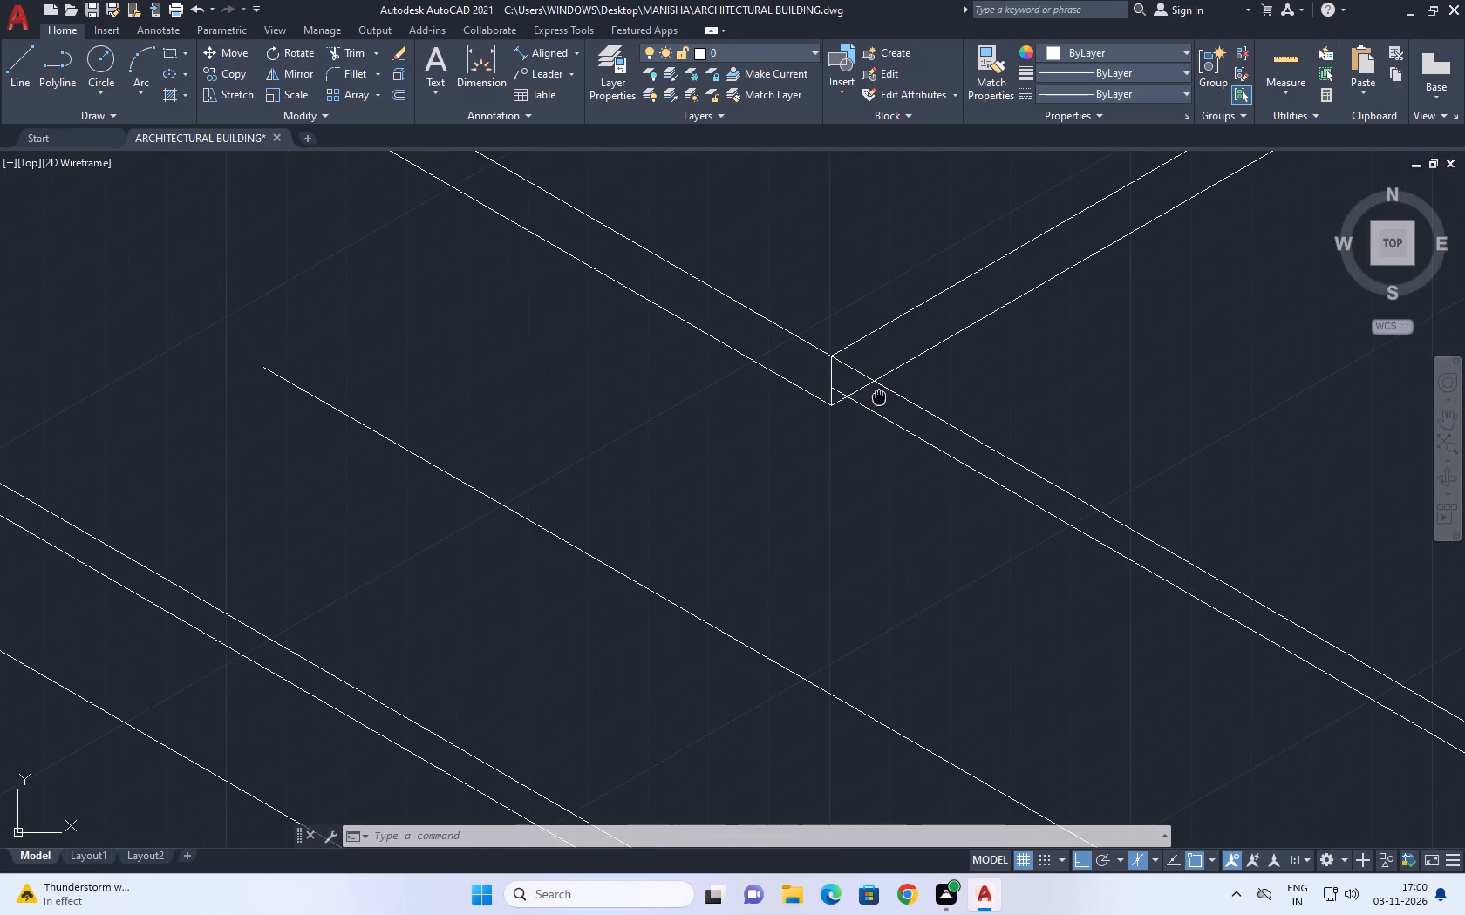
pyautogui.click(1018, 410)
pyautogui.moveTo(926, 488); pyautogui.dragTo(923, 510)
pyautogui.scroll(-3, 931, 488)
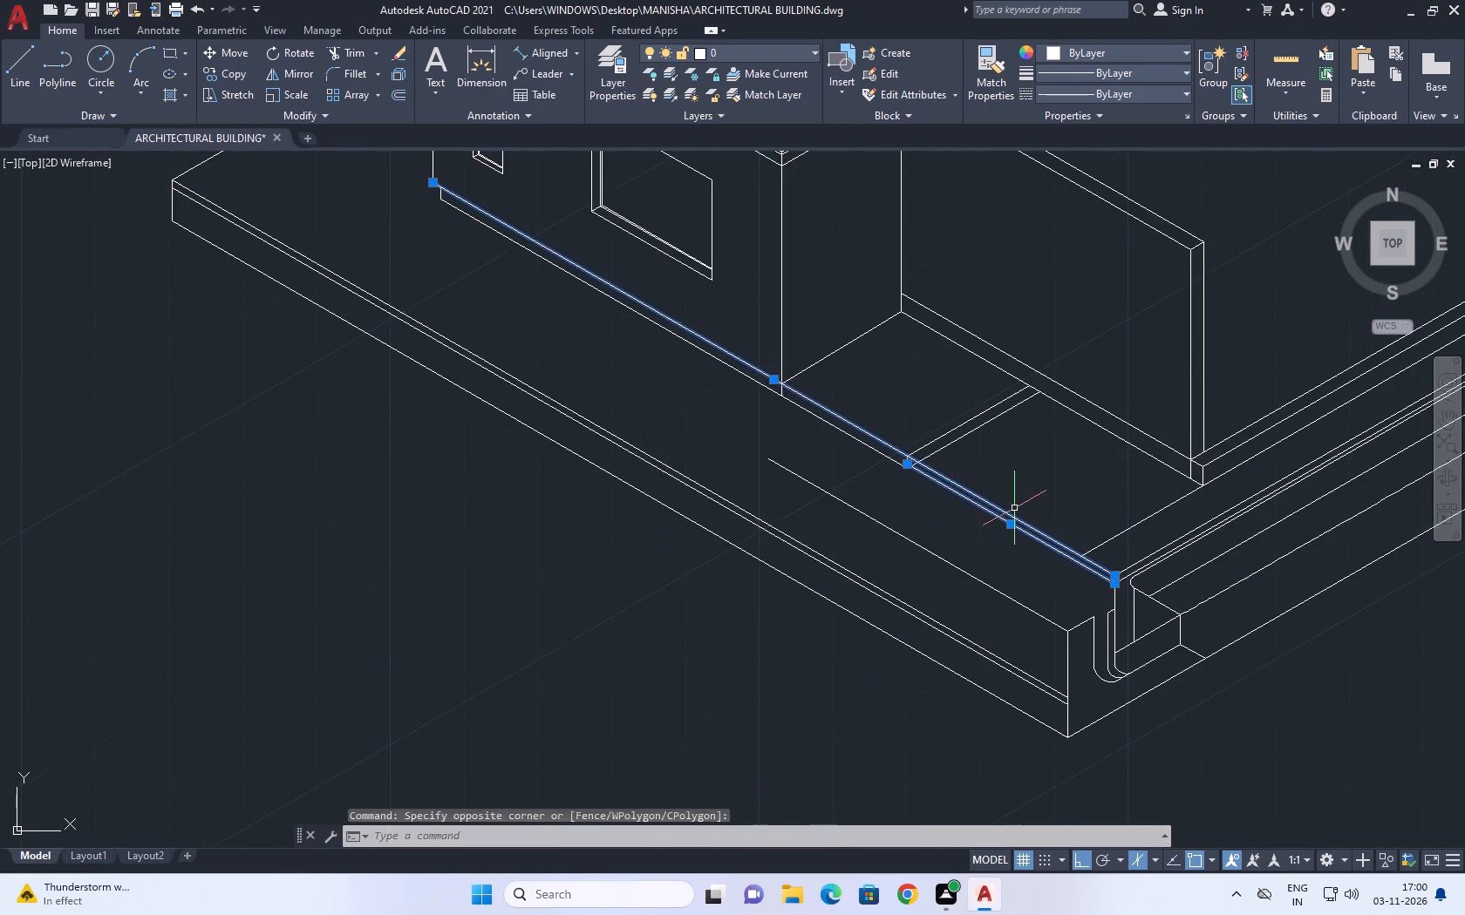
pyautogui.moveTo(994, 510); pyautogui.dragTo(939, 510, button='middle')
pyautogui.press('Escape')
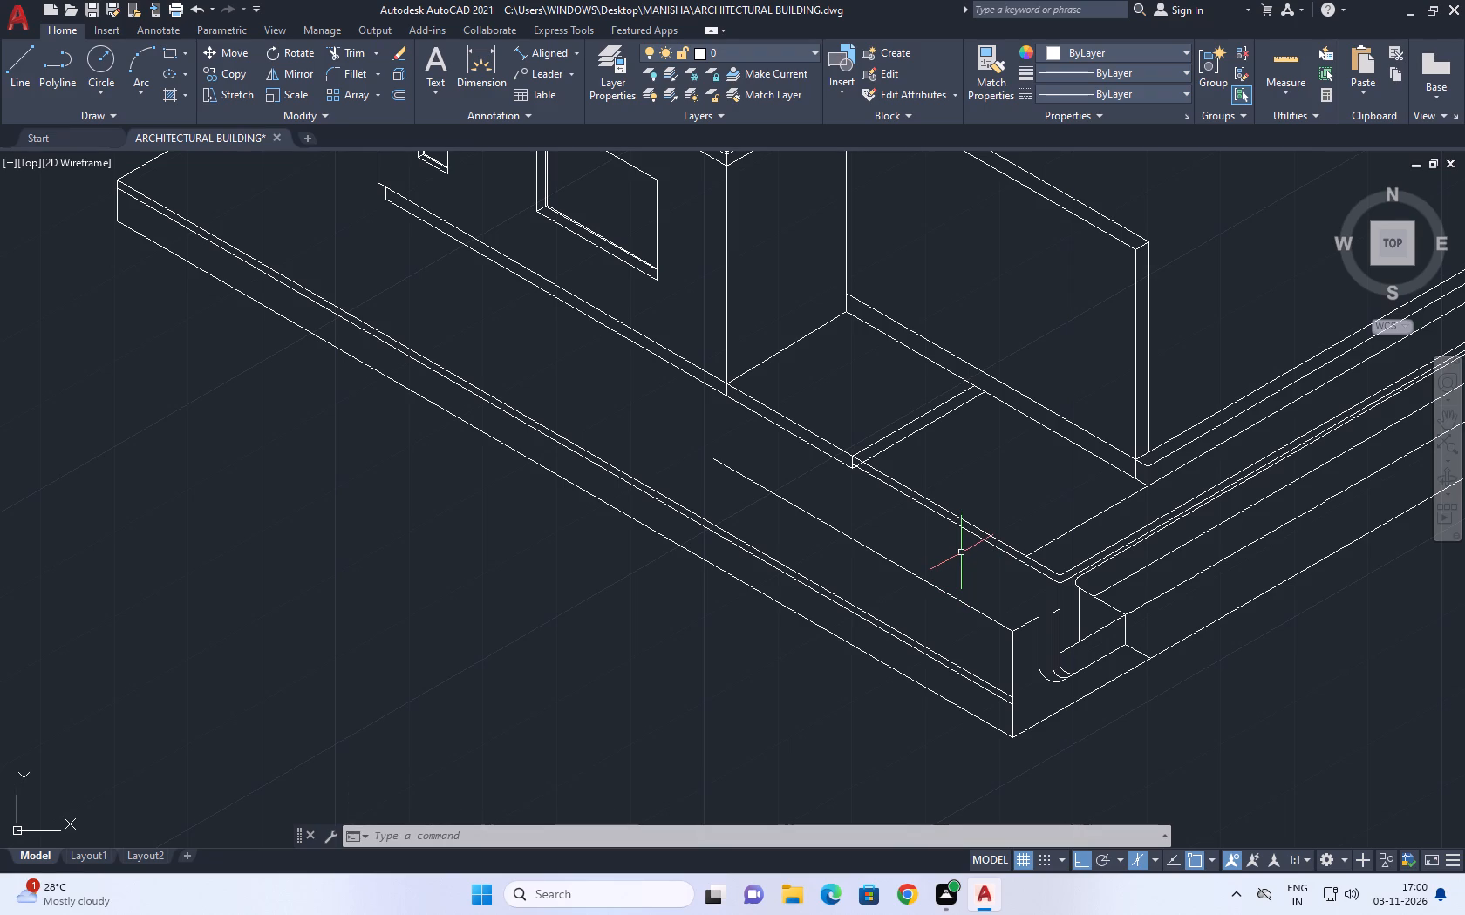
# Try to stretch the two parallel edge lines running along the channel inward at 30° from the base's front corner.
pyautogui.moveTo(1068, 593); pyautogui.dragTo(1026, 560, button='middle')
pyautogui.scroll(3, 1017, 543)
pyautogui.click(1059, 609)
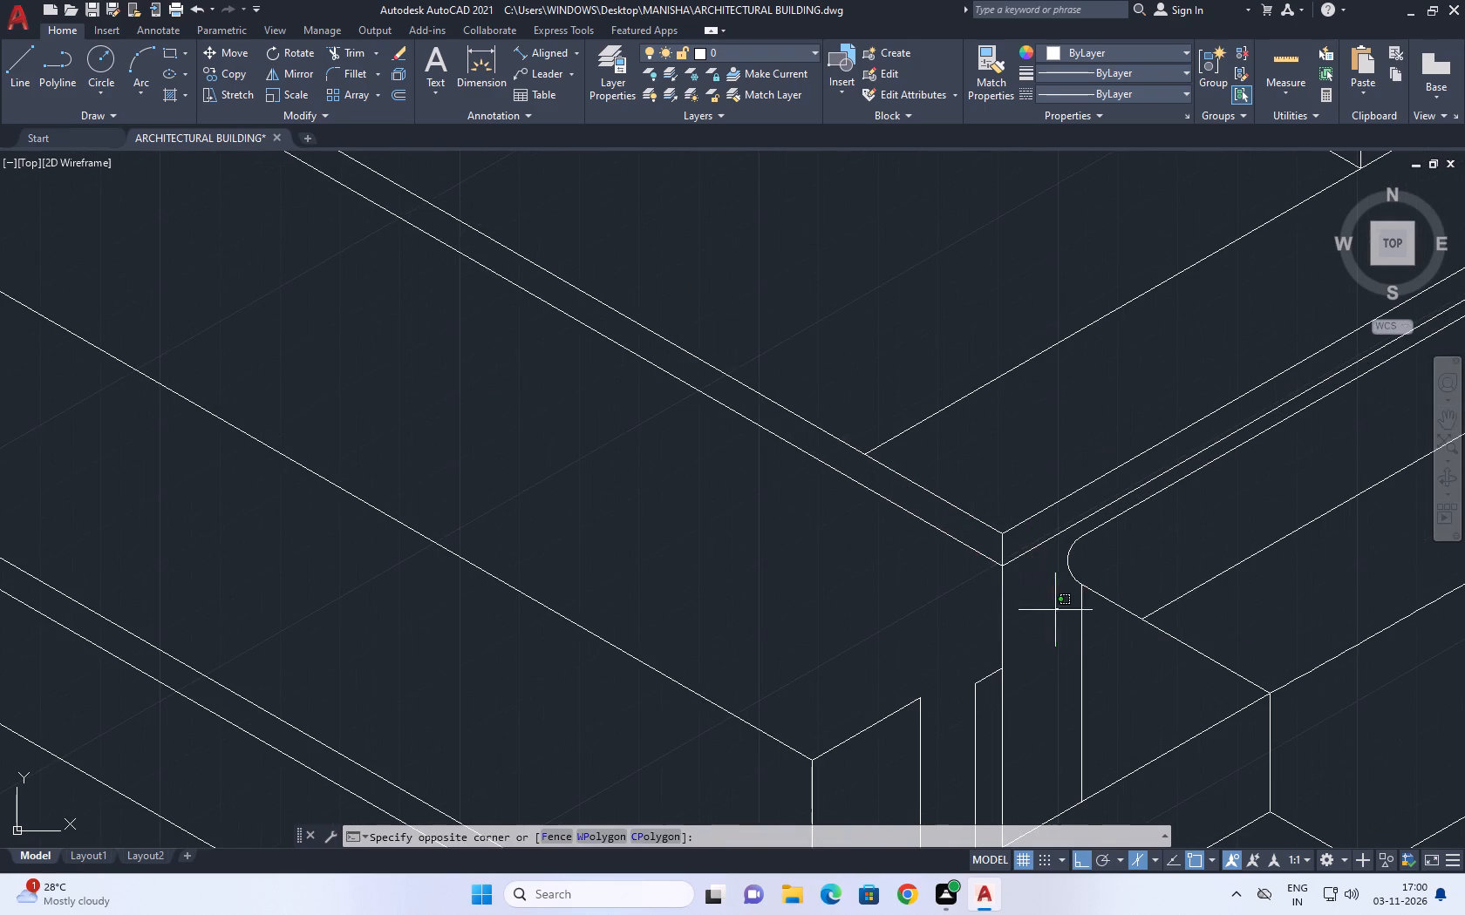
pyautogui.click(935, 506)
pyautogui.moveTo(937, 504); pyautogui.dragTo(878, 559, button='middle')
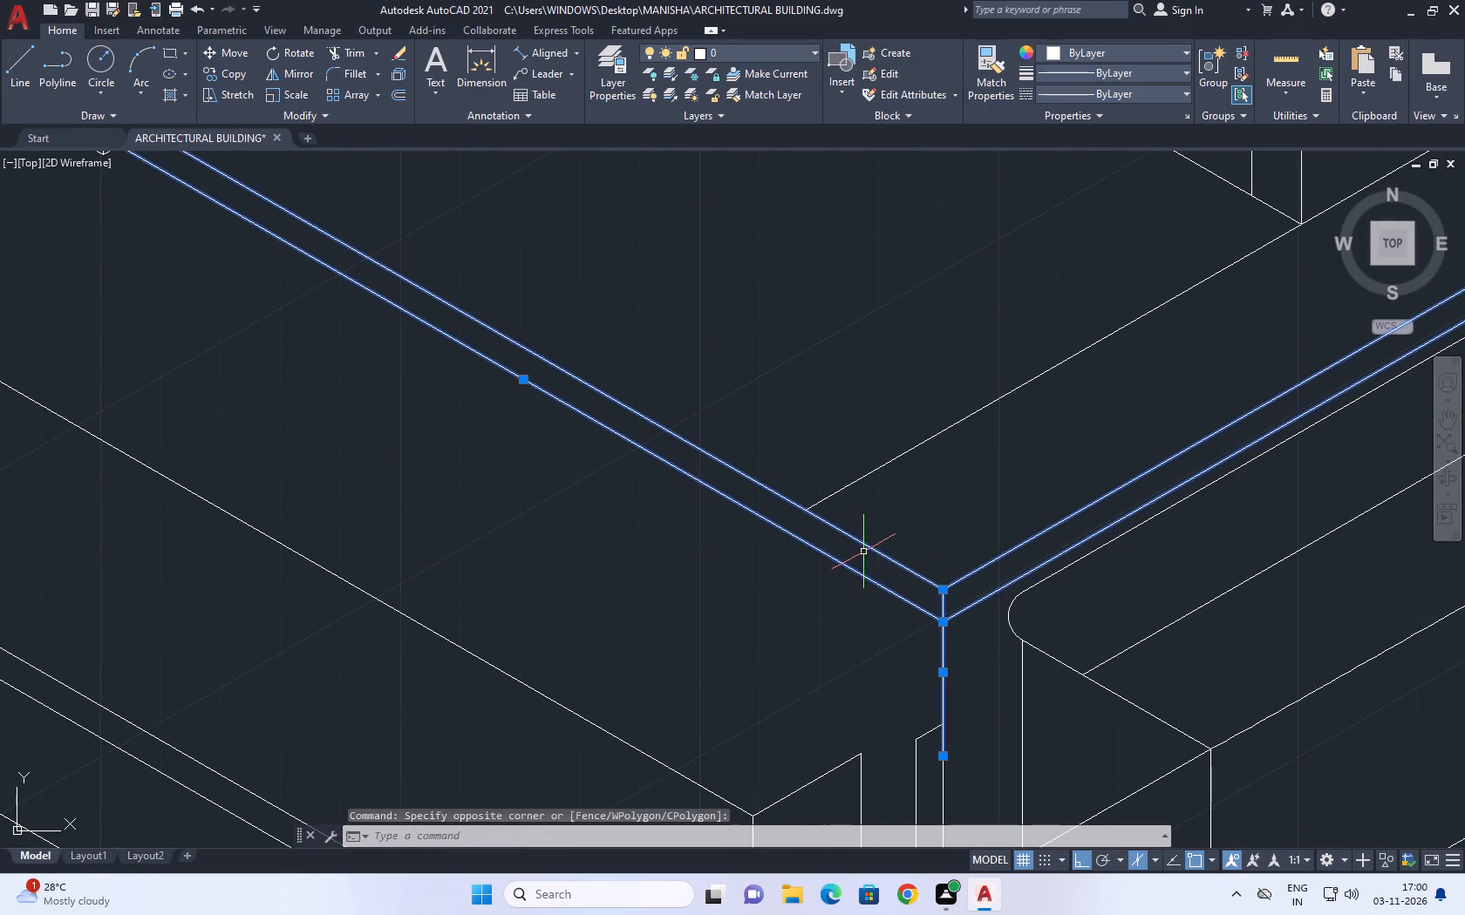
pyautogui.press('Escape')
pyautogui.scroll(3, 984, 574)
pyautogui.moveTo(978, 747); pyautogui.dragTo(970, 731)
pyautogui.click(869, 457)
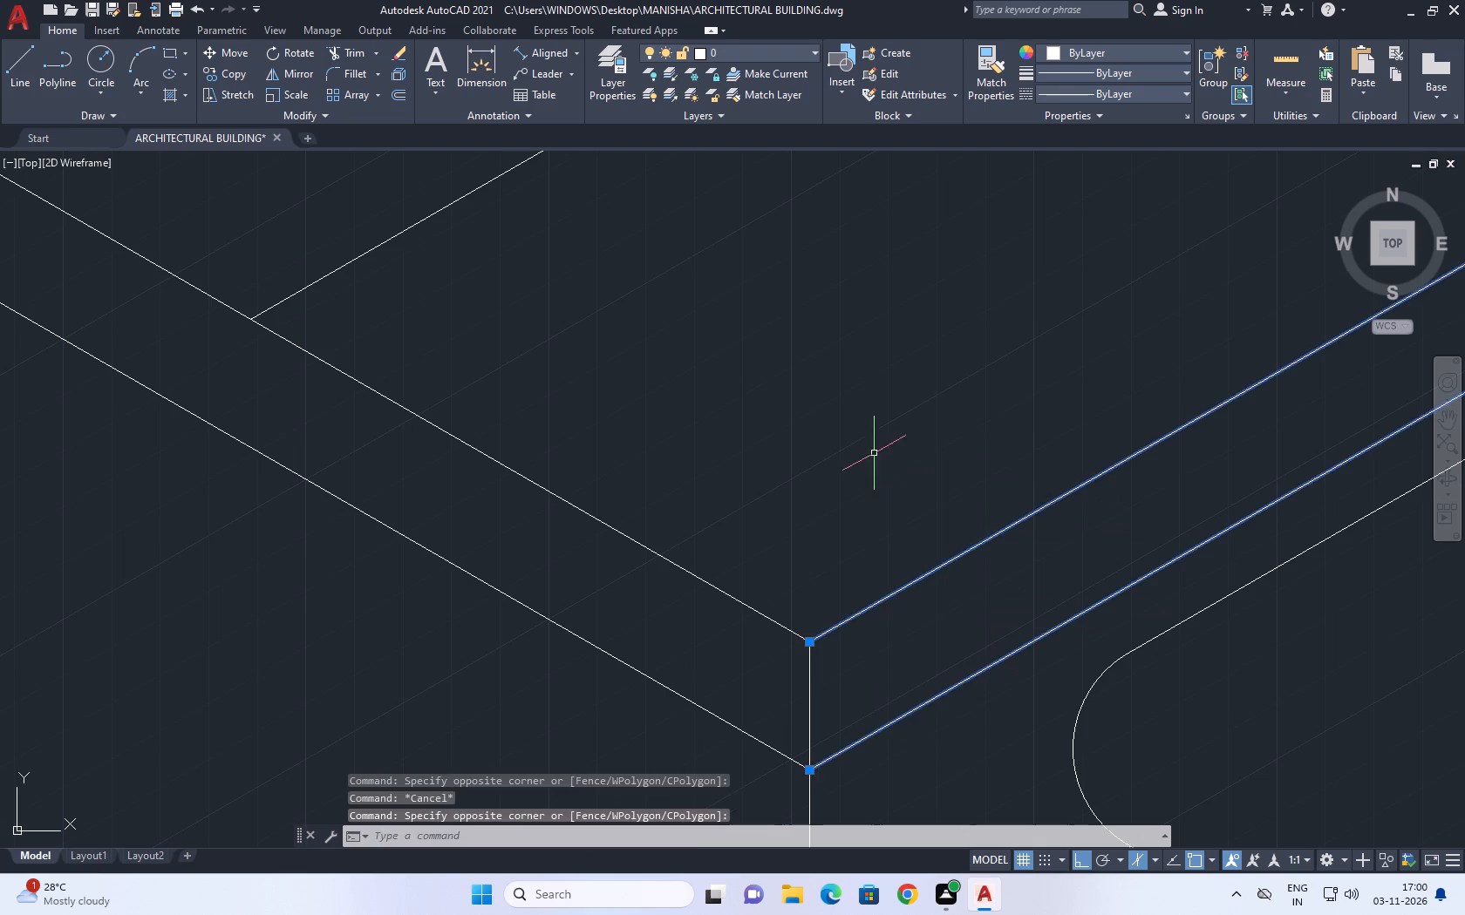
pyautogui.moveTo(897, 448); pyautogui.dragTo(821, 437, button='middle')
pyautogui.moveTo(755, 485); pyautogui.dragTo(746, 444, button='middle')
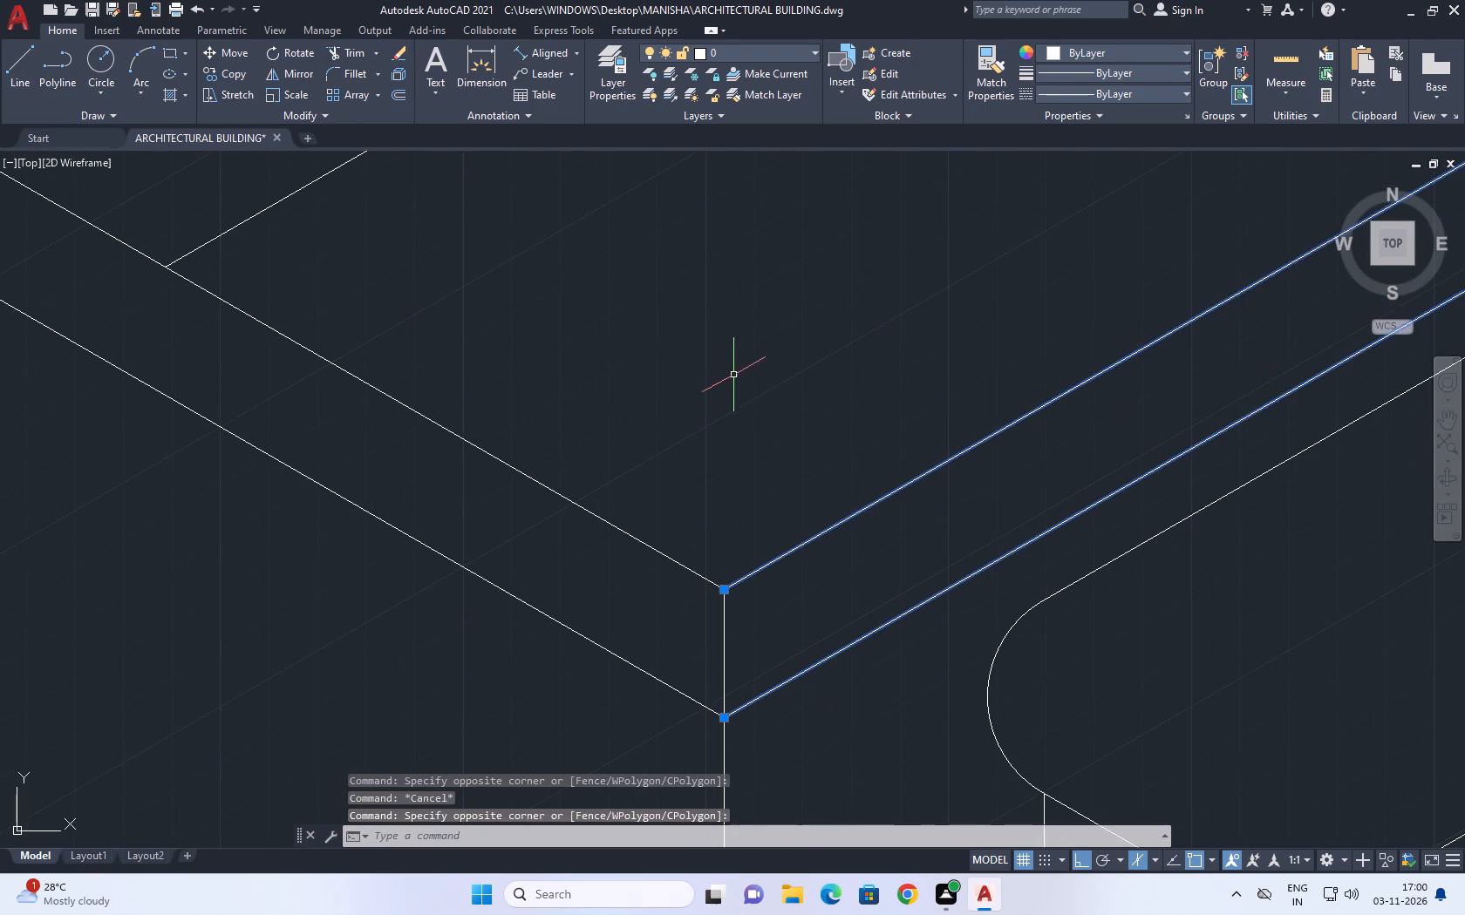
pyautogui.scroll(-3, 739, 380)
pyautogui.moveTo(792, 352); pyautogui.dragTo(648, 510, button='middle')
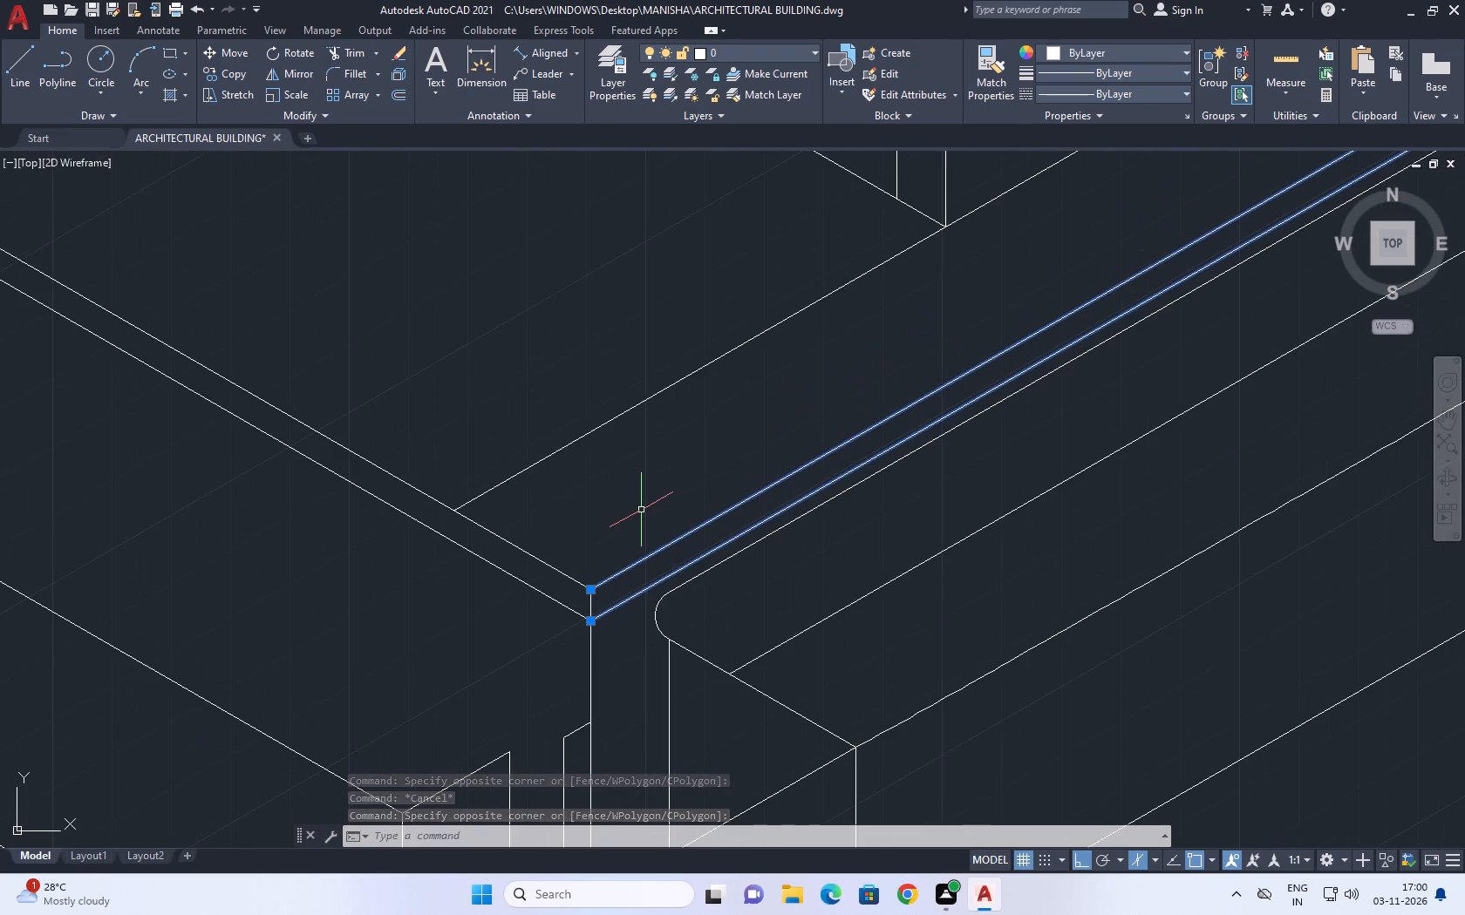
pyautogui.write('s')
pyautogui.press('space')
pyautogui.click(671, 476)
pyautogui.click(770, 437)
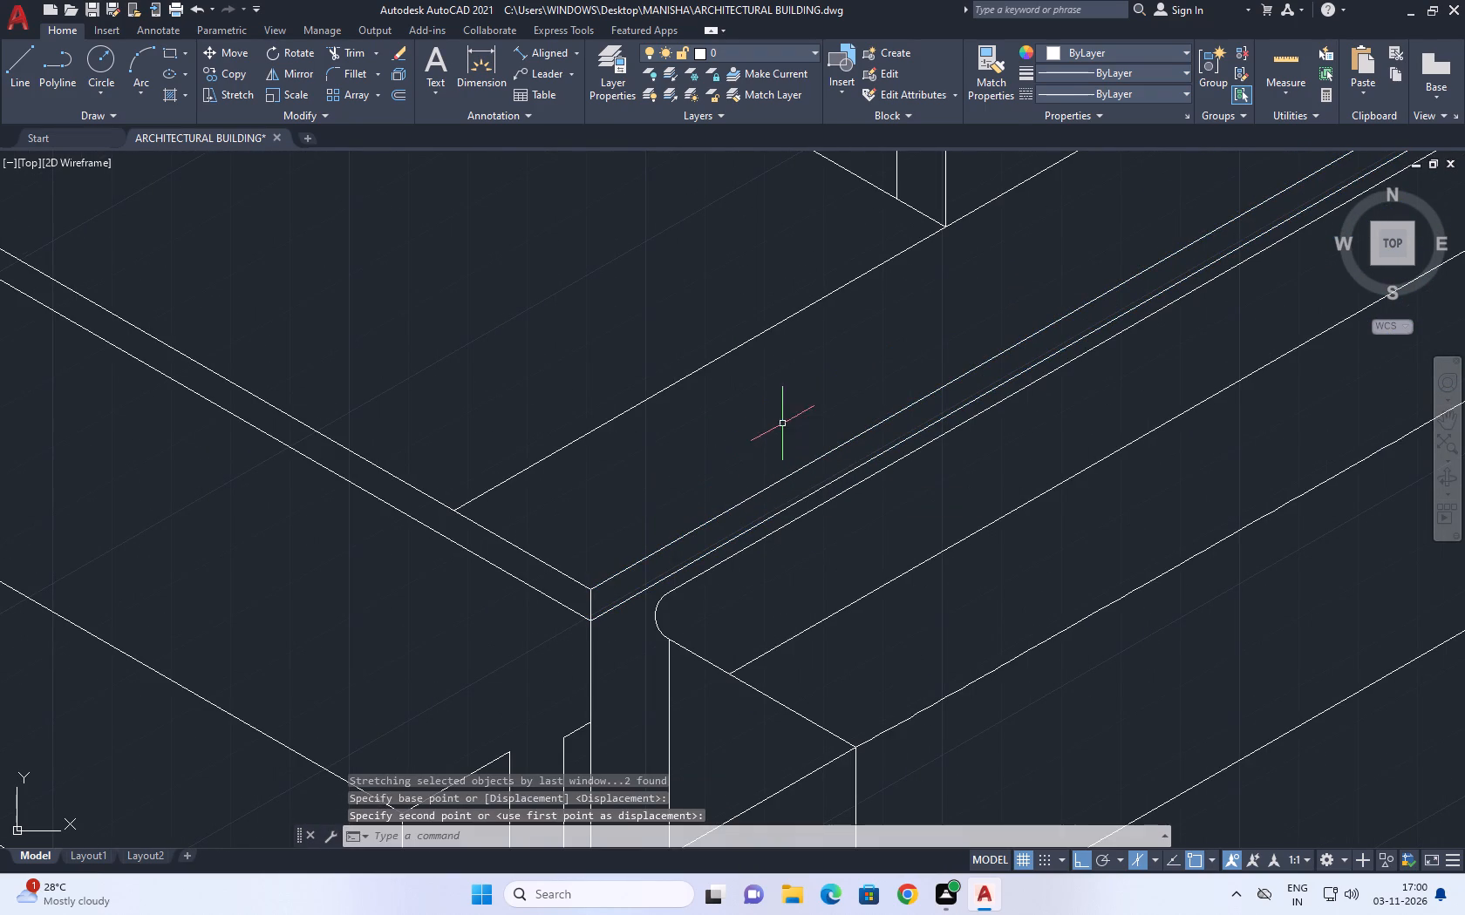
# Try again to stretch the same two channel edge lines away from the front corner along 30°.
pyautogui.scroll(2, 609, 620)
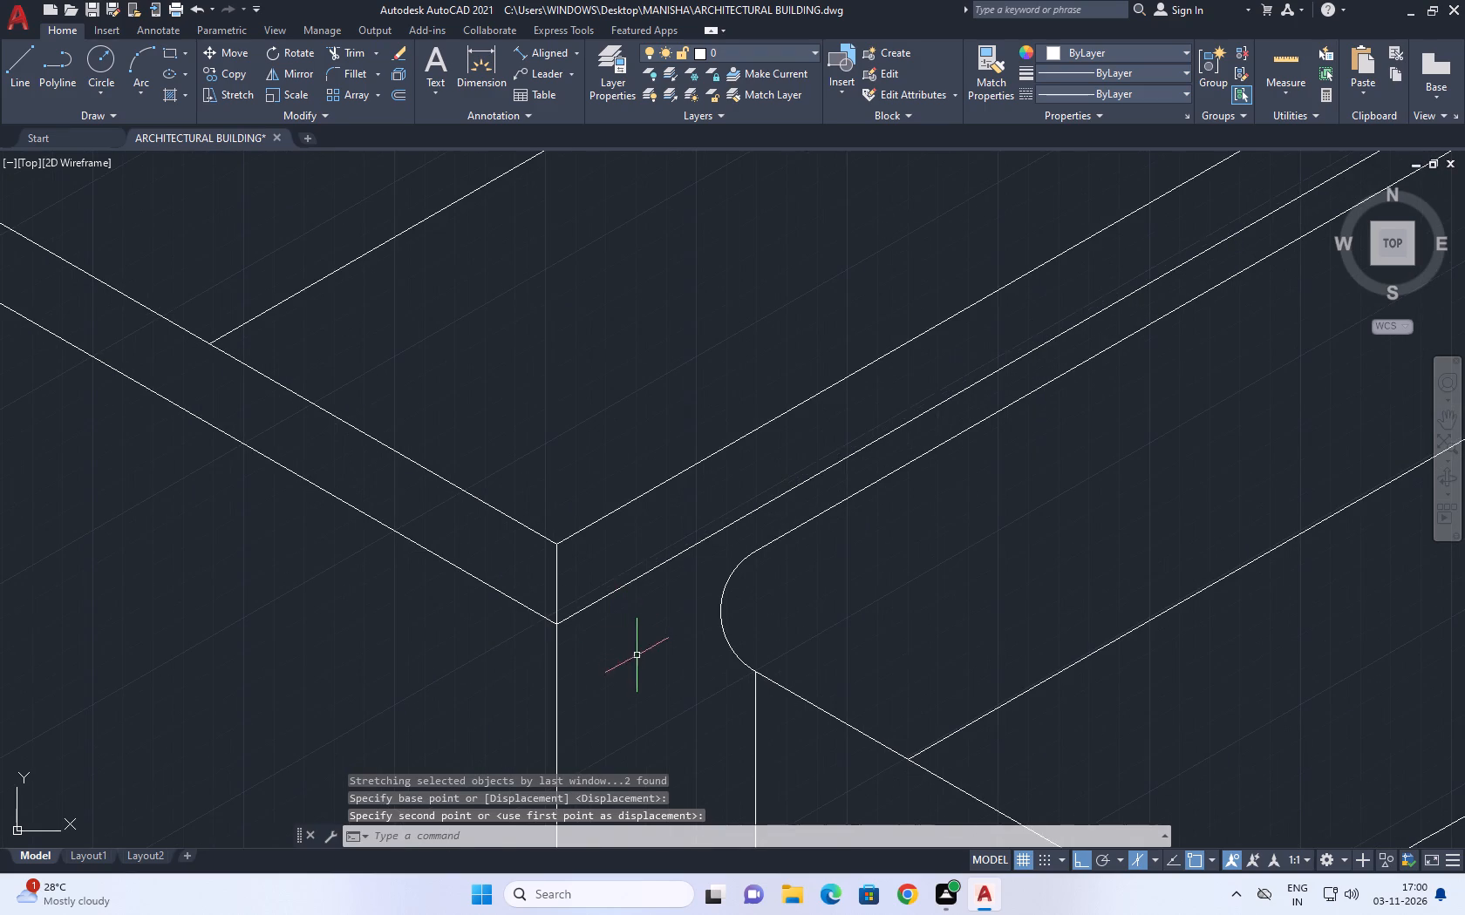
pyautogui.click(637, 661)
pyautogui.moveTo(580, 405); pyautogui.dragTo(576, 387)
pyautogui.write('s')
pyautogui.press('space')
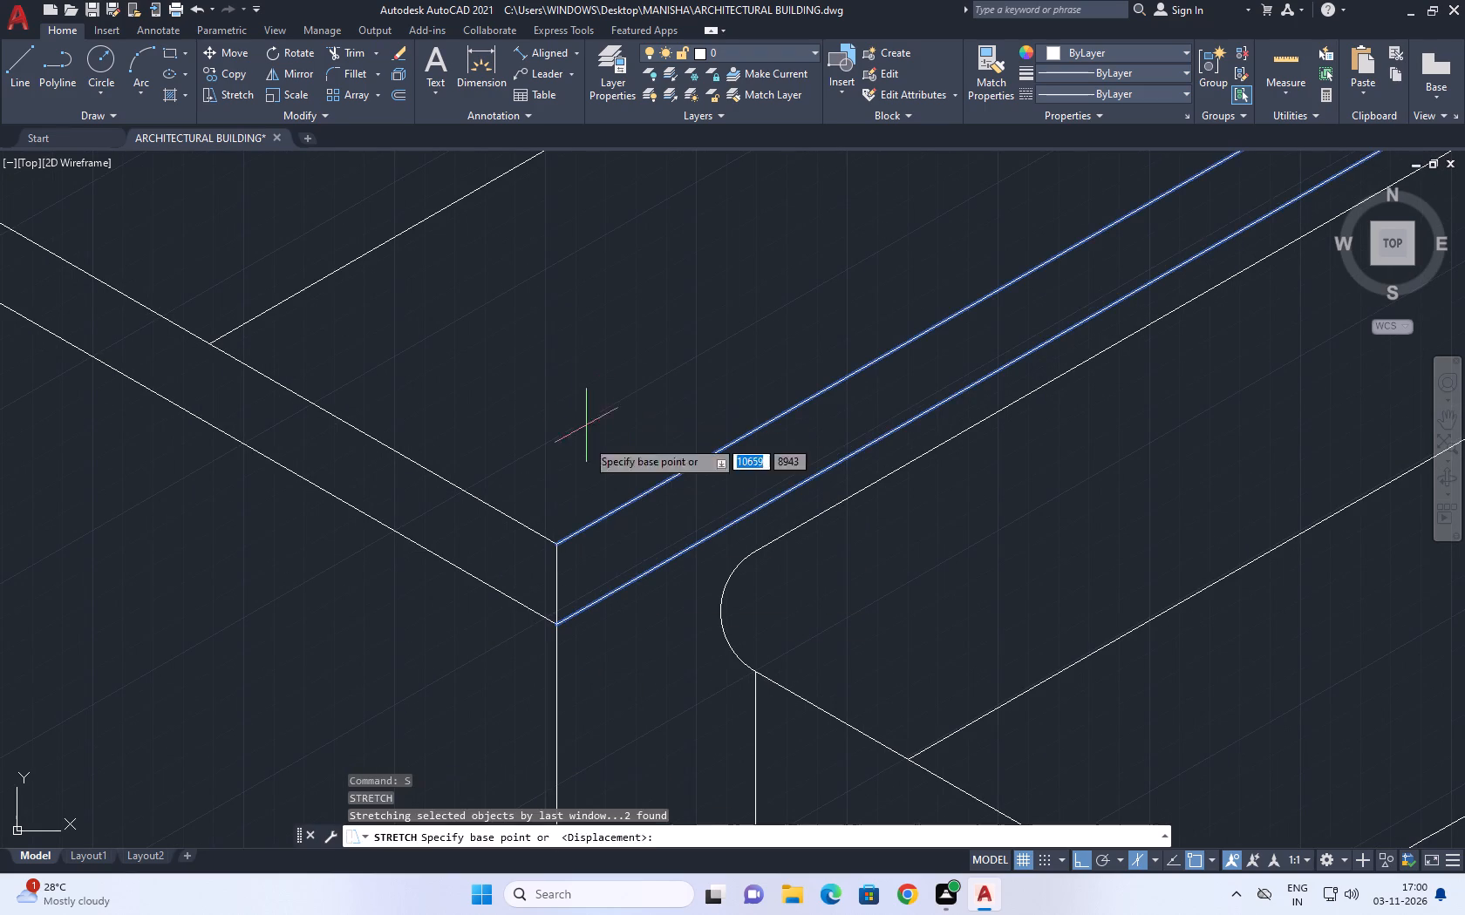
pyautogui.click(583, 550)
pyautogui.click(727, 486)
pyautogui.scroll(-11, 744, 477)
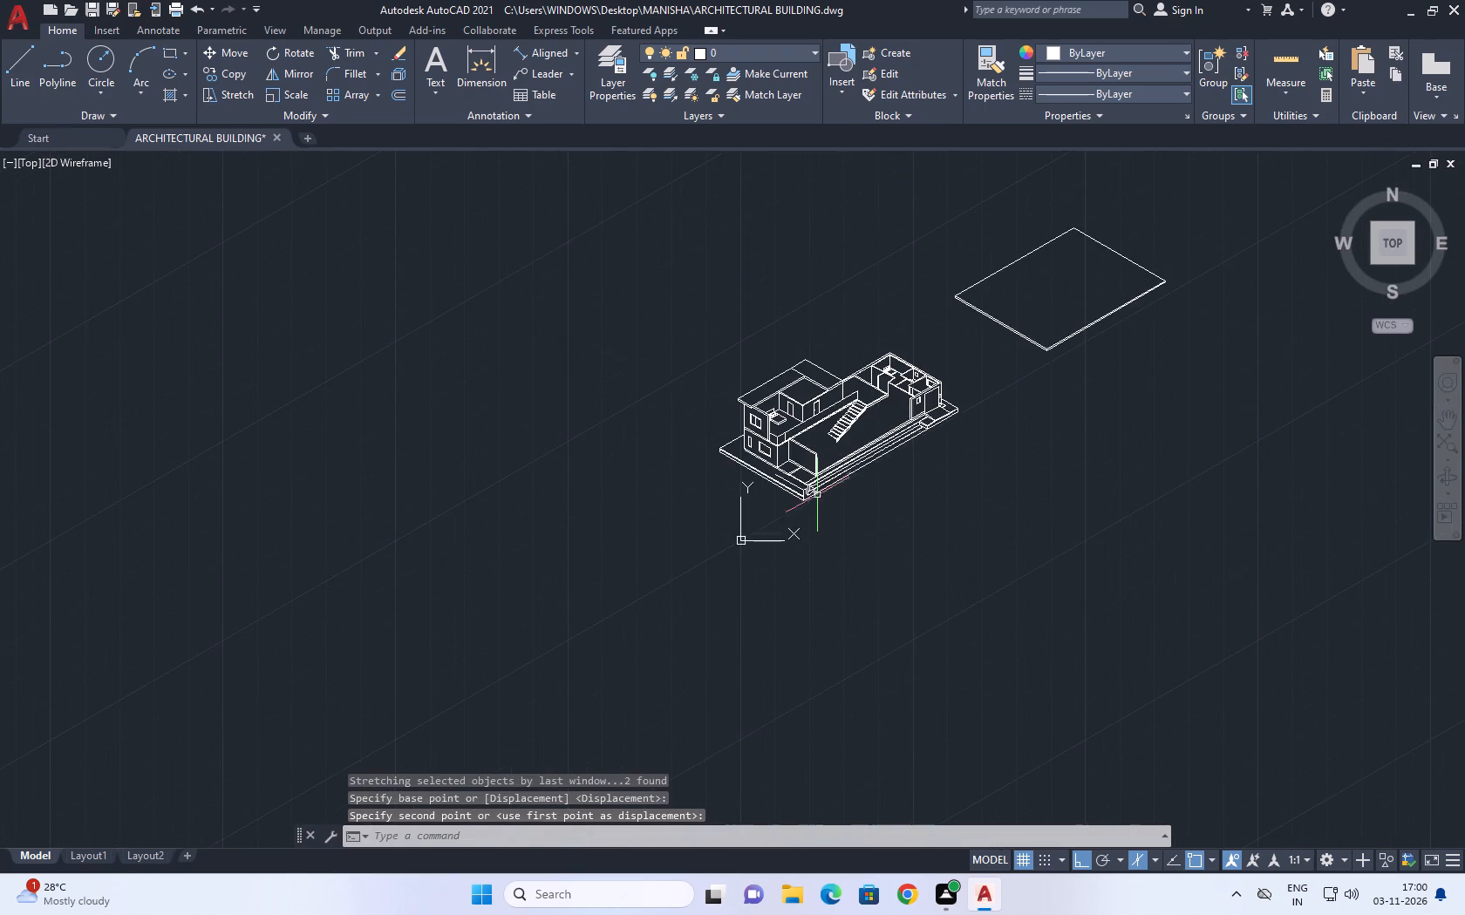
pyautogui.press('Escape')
# Trim the upper base line's piece between the short vertical line and the step's lower 30° line.
pyautogui.scroll(6, 792, 478)
pyautogui.click(875, 487)
pyautogui.moveTo(829, 516); pyautogui.dragTo(826, 526)
pyautogui.moveTo(889, 536); pyautogui.dragTo(890, 556, button='middle')
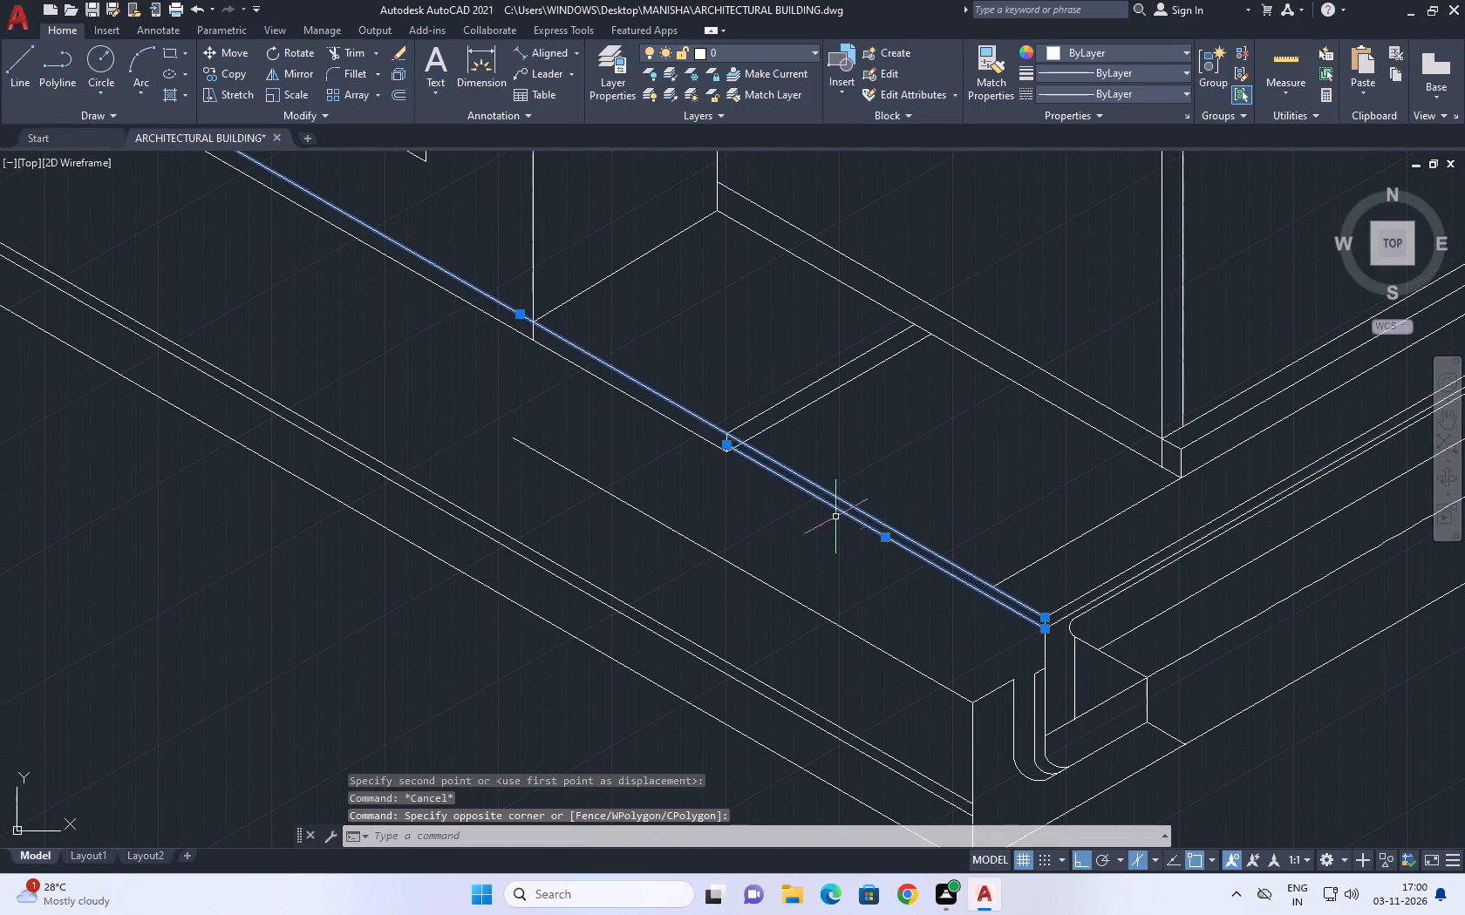
pyautogui.press('Escape')
pyautogui.write('tr')
pyautogui.press('space')
pyautogui.scroll(2, 755, 463)
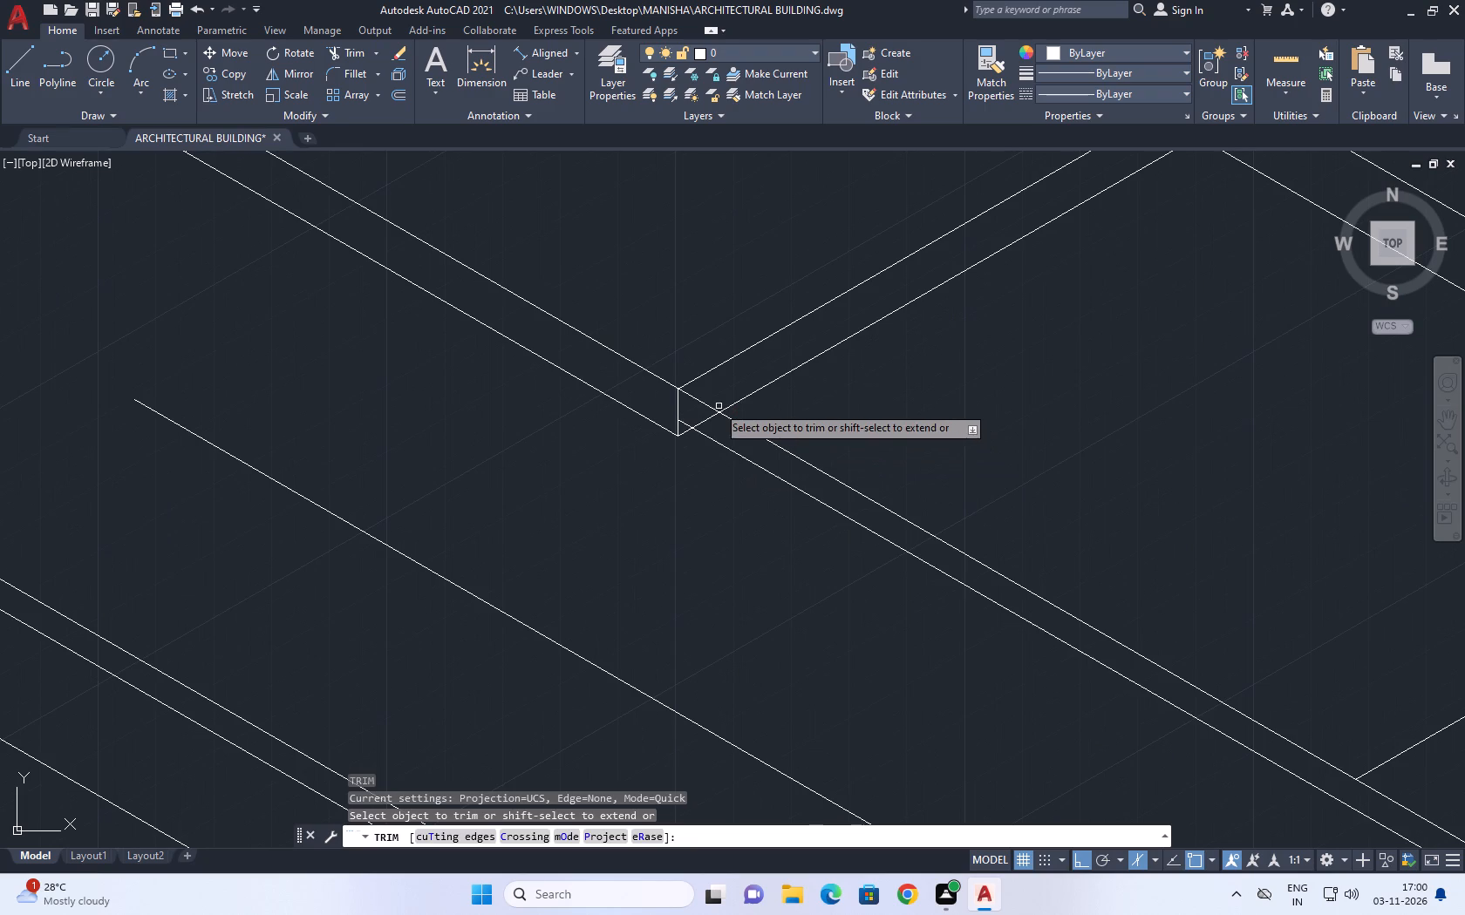
pyautogui.doubleClick(710, 403)
pyautogui.click(700, 406)
pyautogui.press('Escape')
# Move the two base lines on the channel side of the step inward along the 30° direction, away from the short vertical line.
pyautogui.scroll(-2, 756, 436)
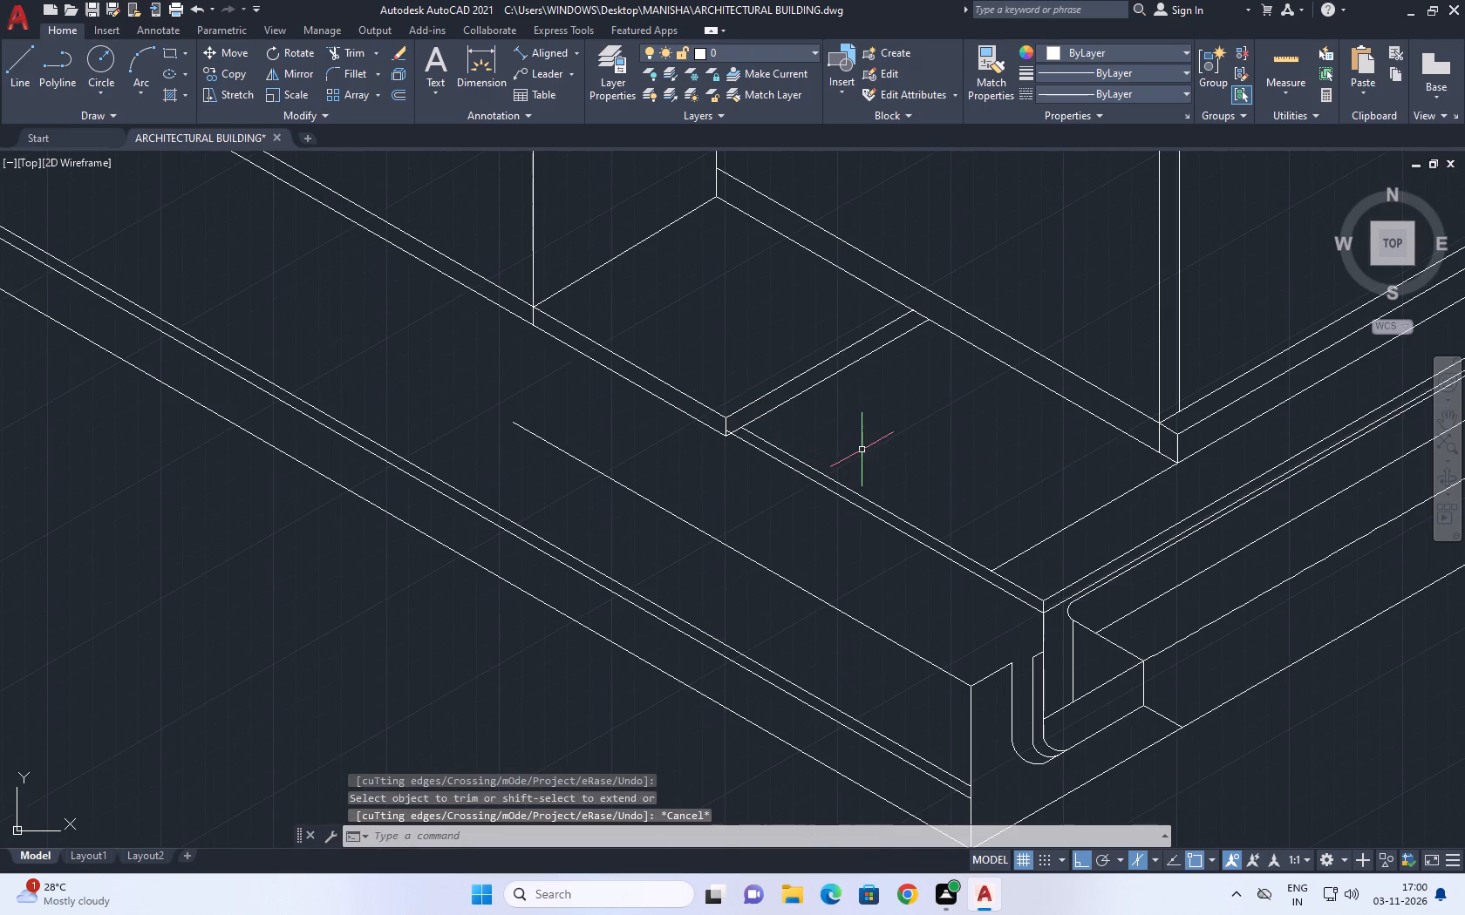
pyautogui.click(865, 450)
pyautogui.moveTo(815, 500); pyautogui.dragTo(817, 511)
pyautogui.moveTo(851, 500); pyautogui.dragTo(794, 556, button='middle')
pyautogui.press('m')
pyautogui.press('space')
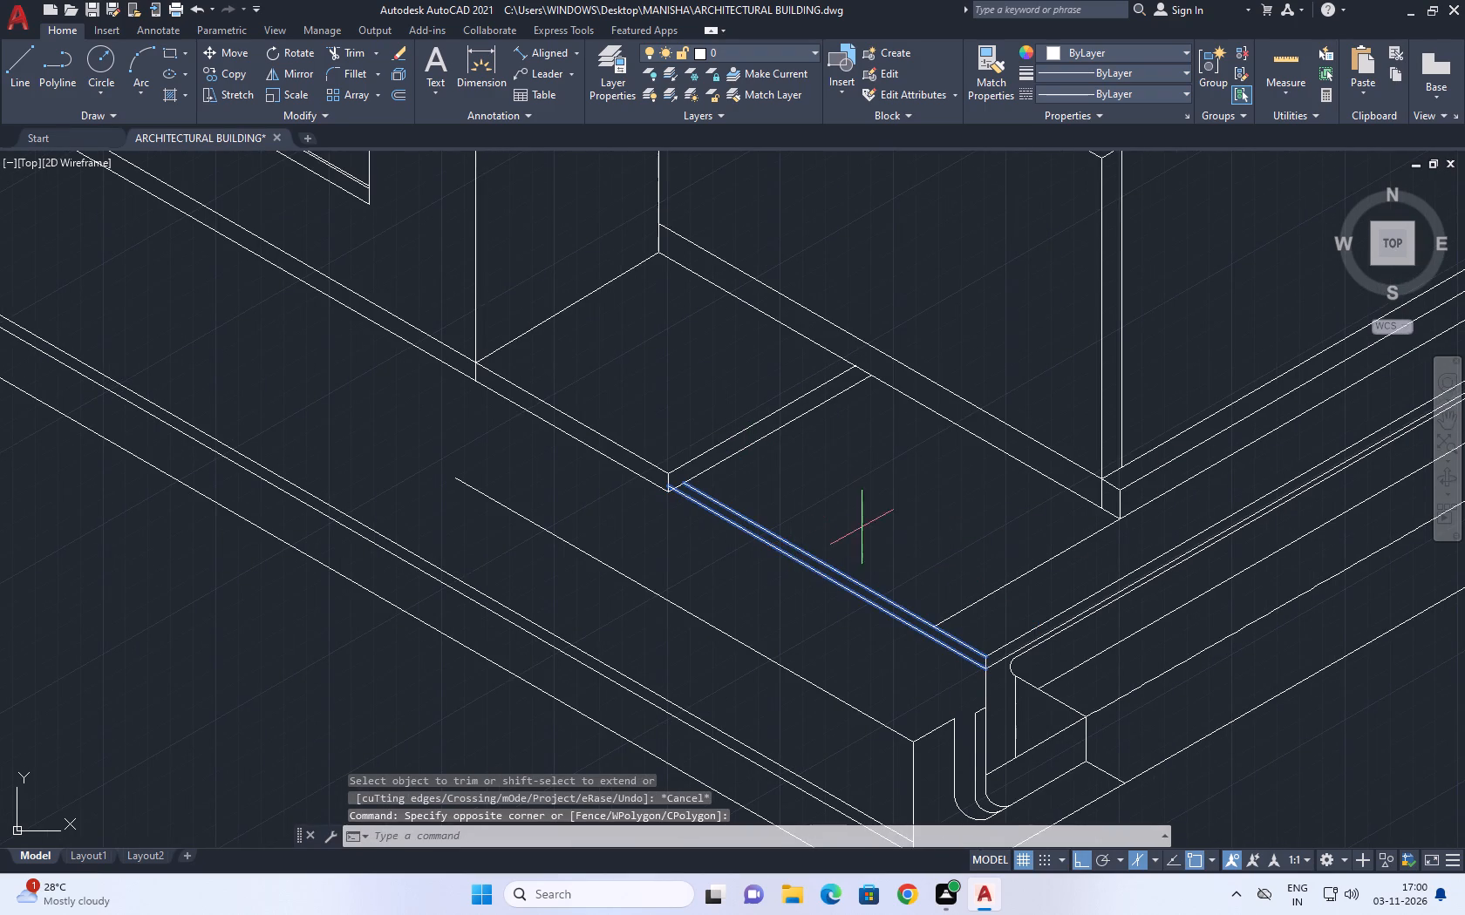
pyautogui.click(875, 518)
pyautogui.click(922, 511)
pyautogui.moveTo(752, 525); pyautogui.dragTo(764, 563, button='middle')
pyautogui.moveTo(783, 569); pyautogui.dragTo(775, 572, button='middle')
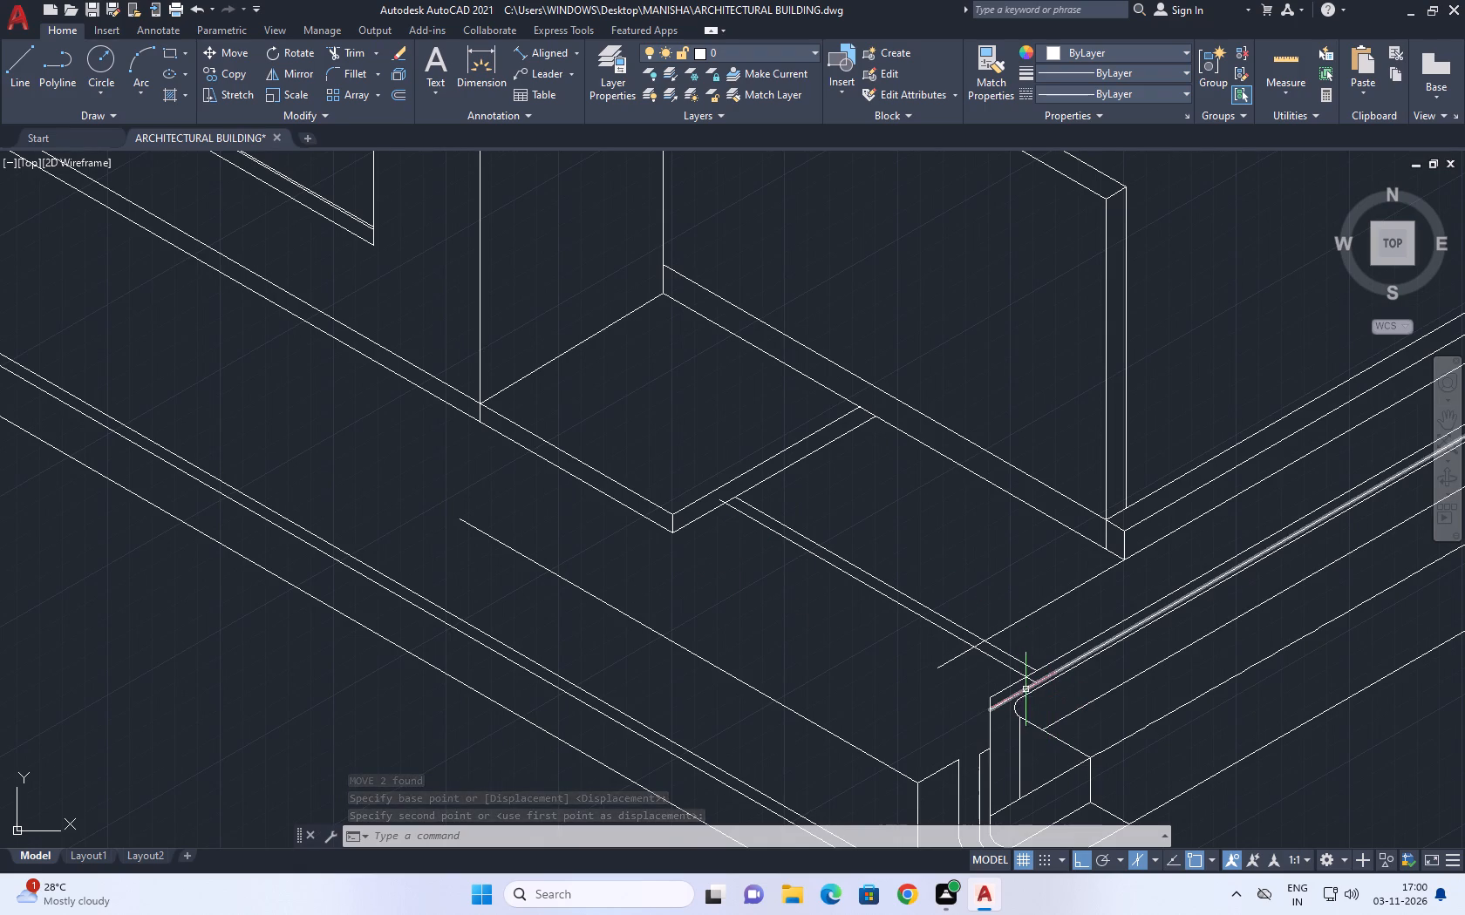
# Draw a vertical line up from the lower moved line's channel-side end to past the upper moved line's end.
pyautogui.moveTo(1025, 689); pyautogui.dragTo(985, 686, button='middle')
pyautogui.press('l')
pyautogui.press('space')
pyautogui.scroll(4, 985, 678)
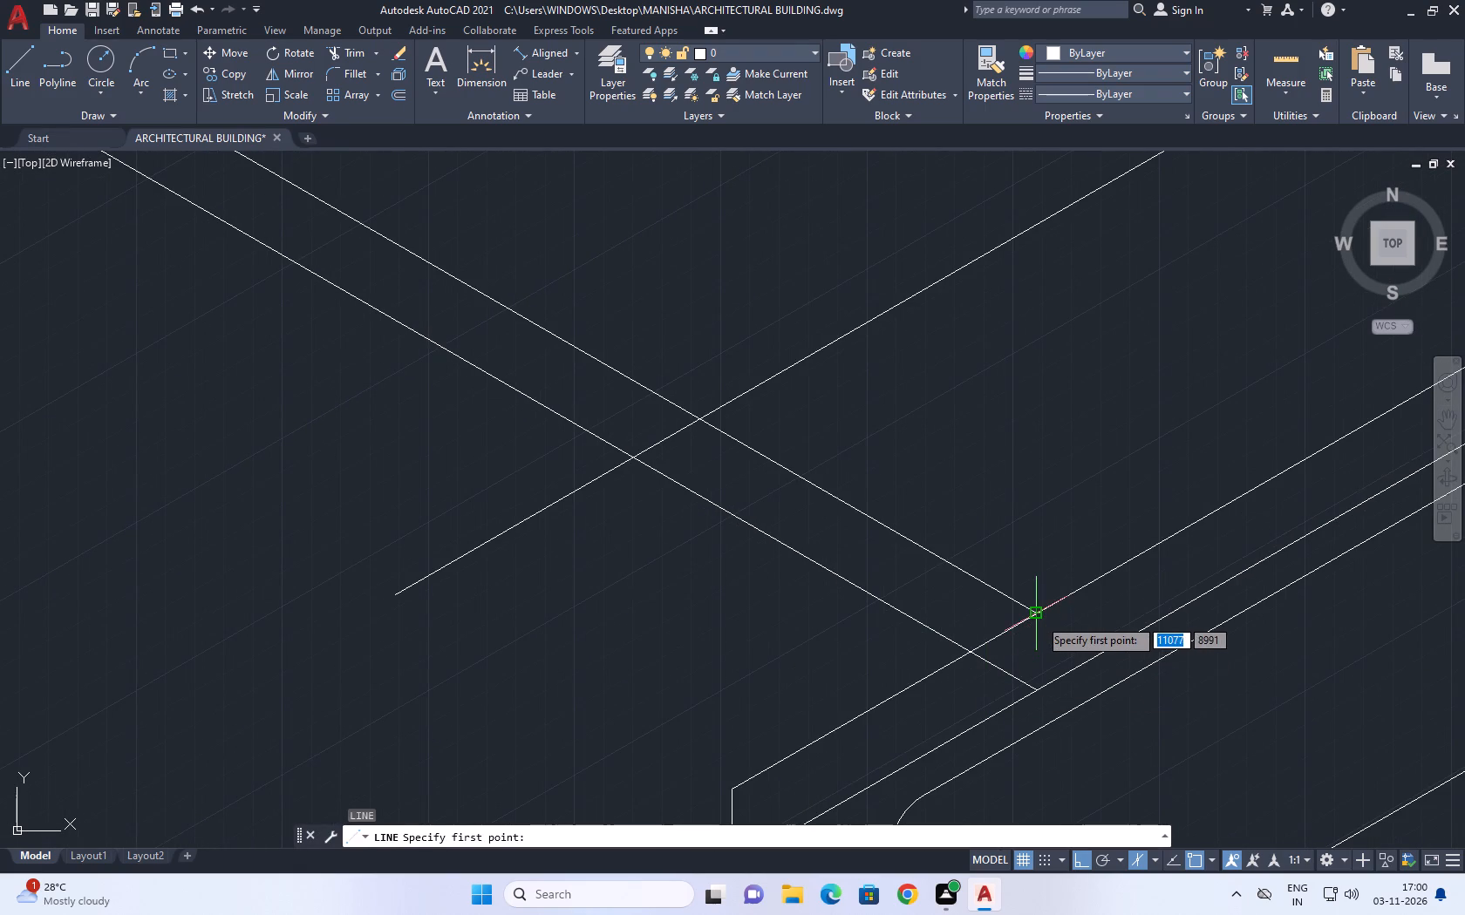
pyautogui.scroll(2, 1030, 688)
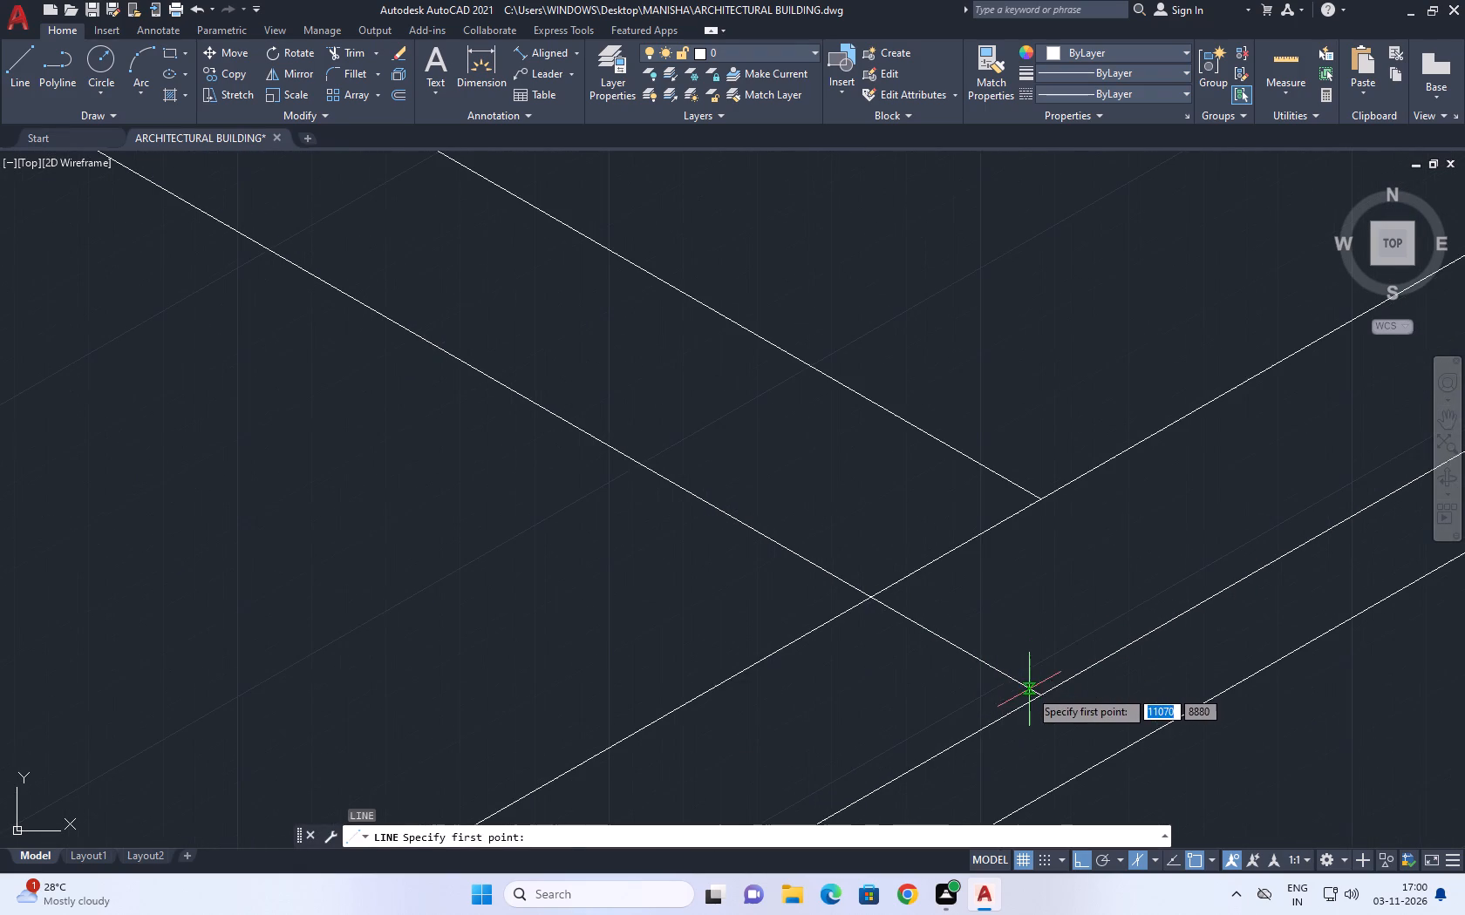
pyautogui.click(1043, 702)
pyautogui.click(1015, 404)
pyautogui.press('Escape')
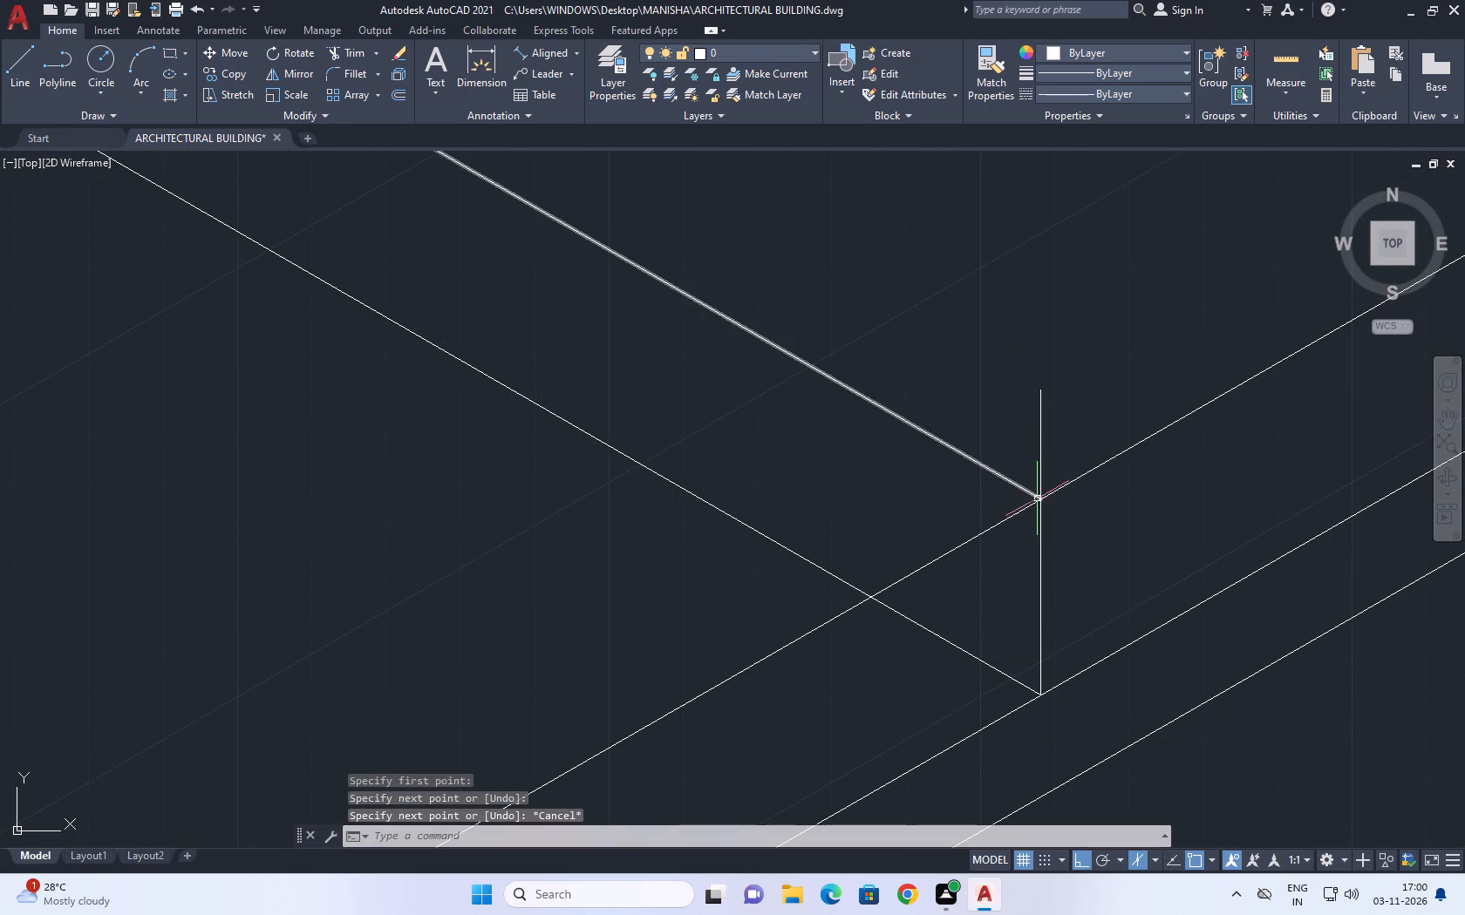
# Trim the new vertical line's overhang above the upper moved line's end.
pyautogui.press('t')
pyautogui.write('r')
pyautogui.press('space')
pyautogui.click(1065, 454)
pyautogui.moveTo(980, 400); pyautogui.dragTo(976, 390)
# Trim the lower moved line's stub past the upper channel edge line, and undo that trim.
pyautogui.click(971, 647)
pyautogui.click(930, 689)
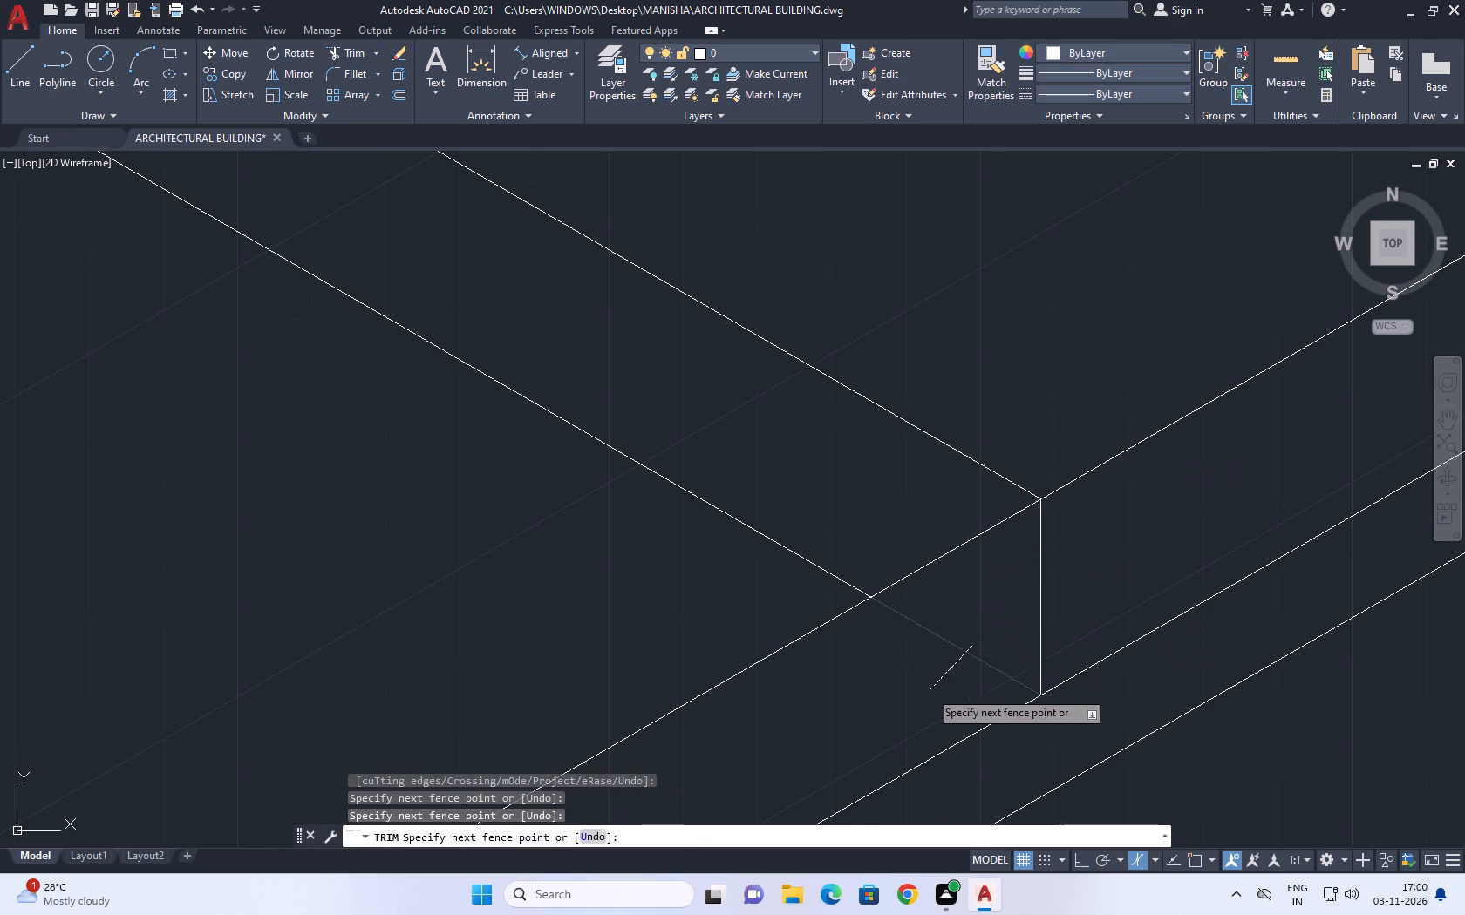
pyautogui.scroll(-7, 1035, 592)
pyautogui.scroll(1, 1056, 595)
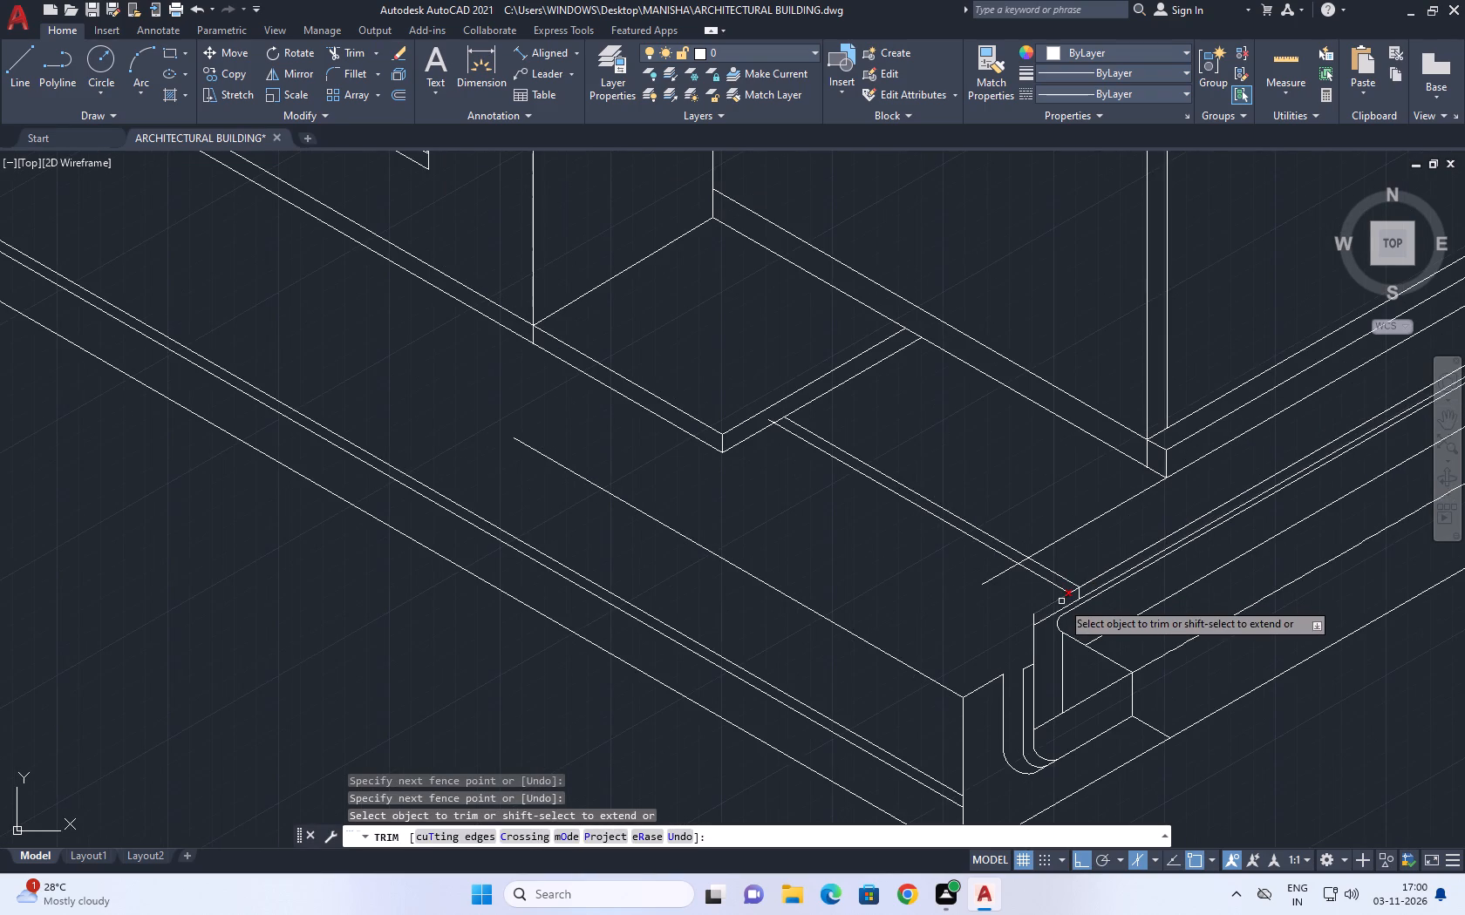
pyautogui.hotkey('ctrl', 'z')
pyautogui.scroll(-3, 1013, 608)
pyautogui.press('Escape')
# Draw a vertical line down from the lower moved line's crossing with the upper channel edge line, past the lower edge line.
pyautogui.scroll(2, 1007, 614)
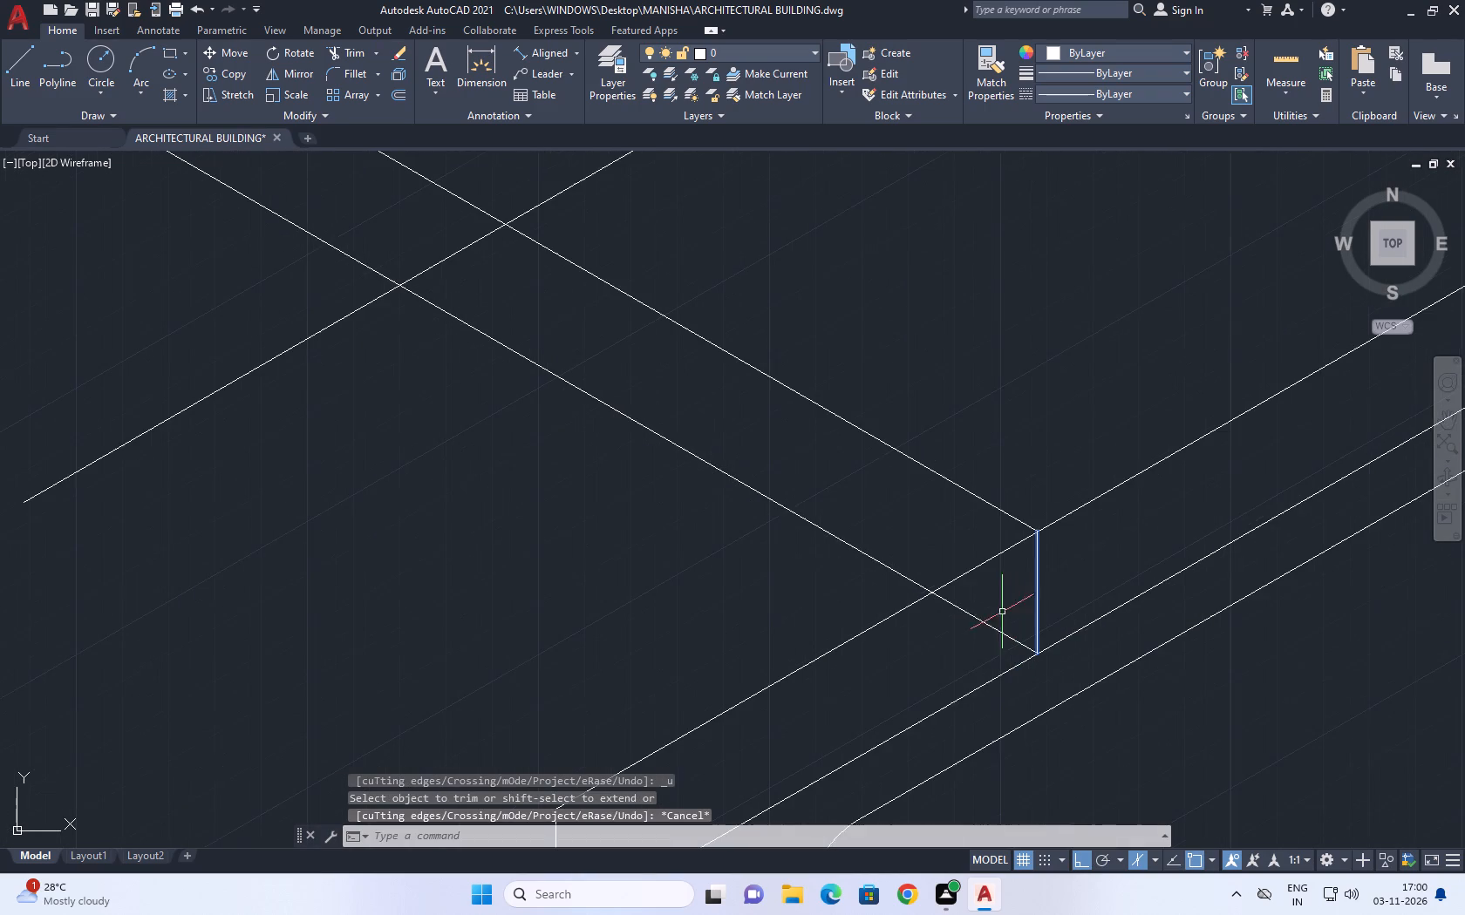
pyautogui.middleClick(969, 612)
pyautogui.press('l')
pyautogui.press('space')
pyautogui.click(931, 593)
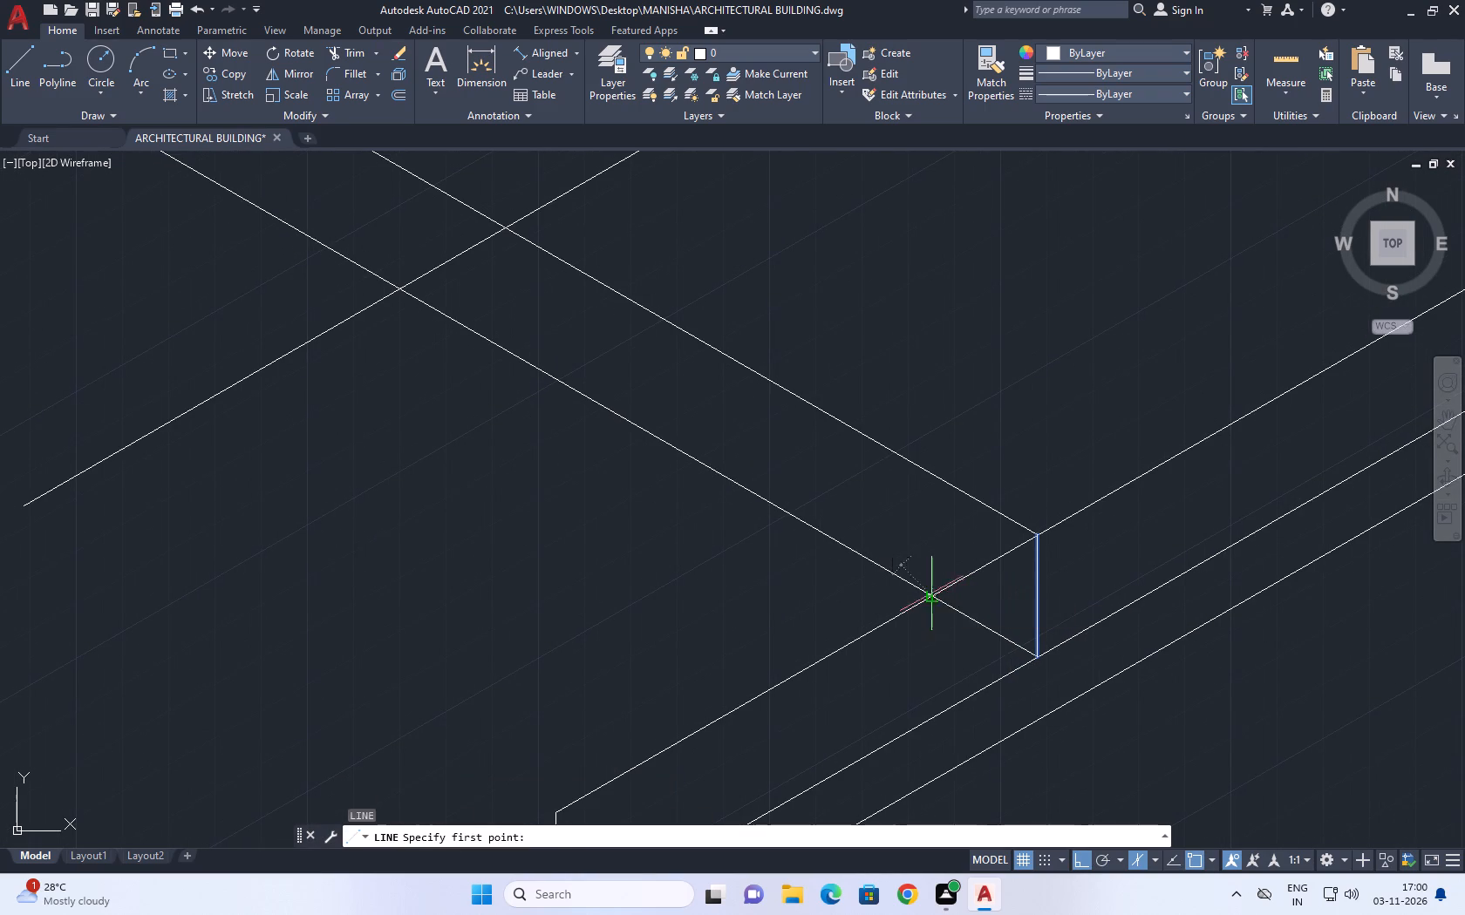
pyautogui.click(937, 751)
pyautogui.press('Escape')
# Trim the lower moved line's stub past the upper channel edge line and the new vertical's overhang below the lower edge line.
pyautogui.write('tr')
pyautogui.press('space')
pyautogui.click(977, 601)
pyautogui.click(957, 635)
pyautogui.click(951, 743)
pyautogui.click(901, 747)
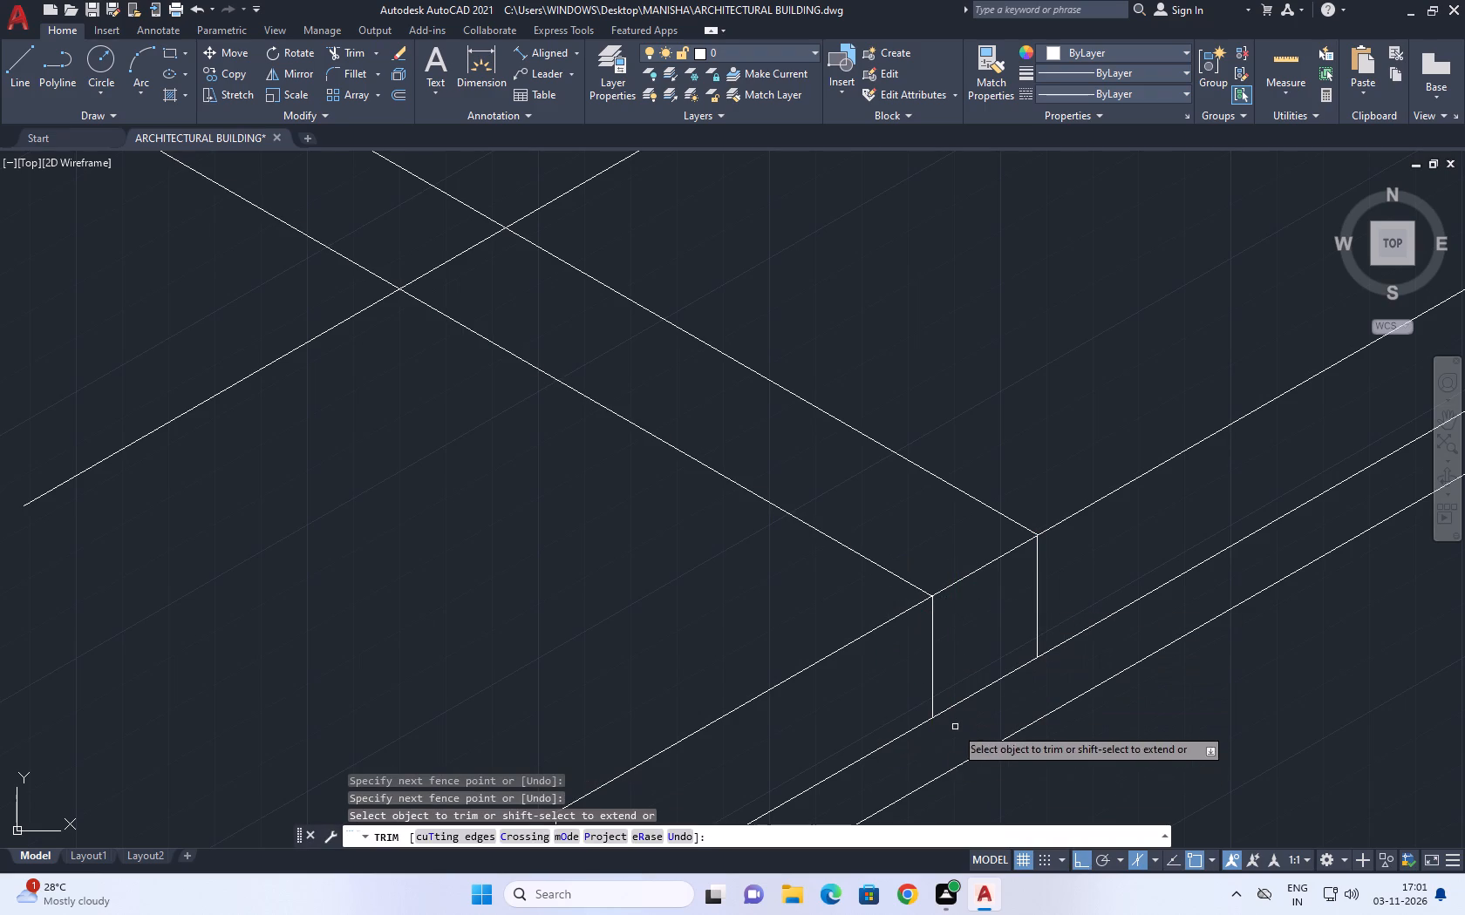
# Trim the lower moved line's overhang past the floor slab's lower edge at its upper-left end.
pyautogui.scroll(-4, 998, 725)
pyautogui.moveTo(862, 666); pyautogui.dragTo(915, 662, button='middle')
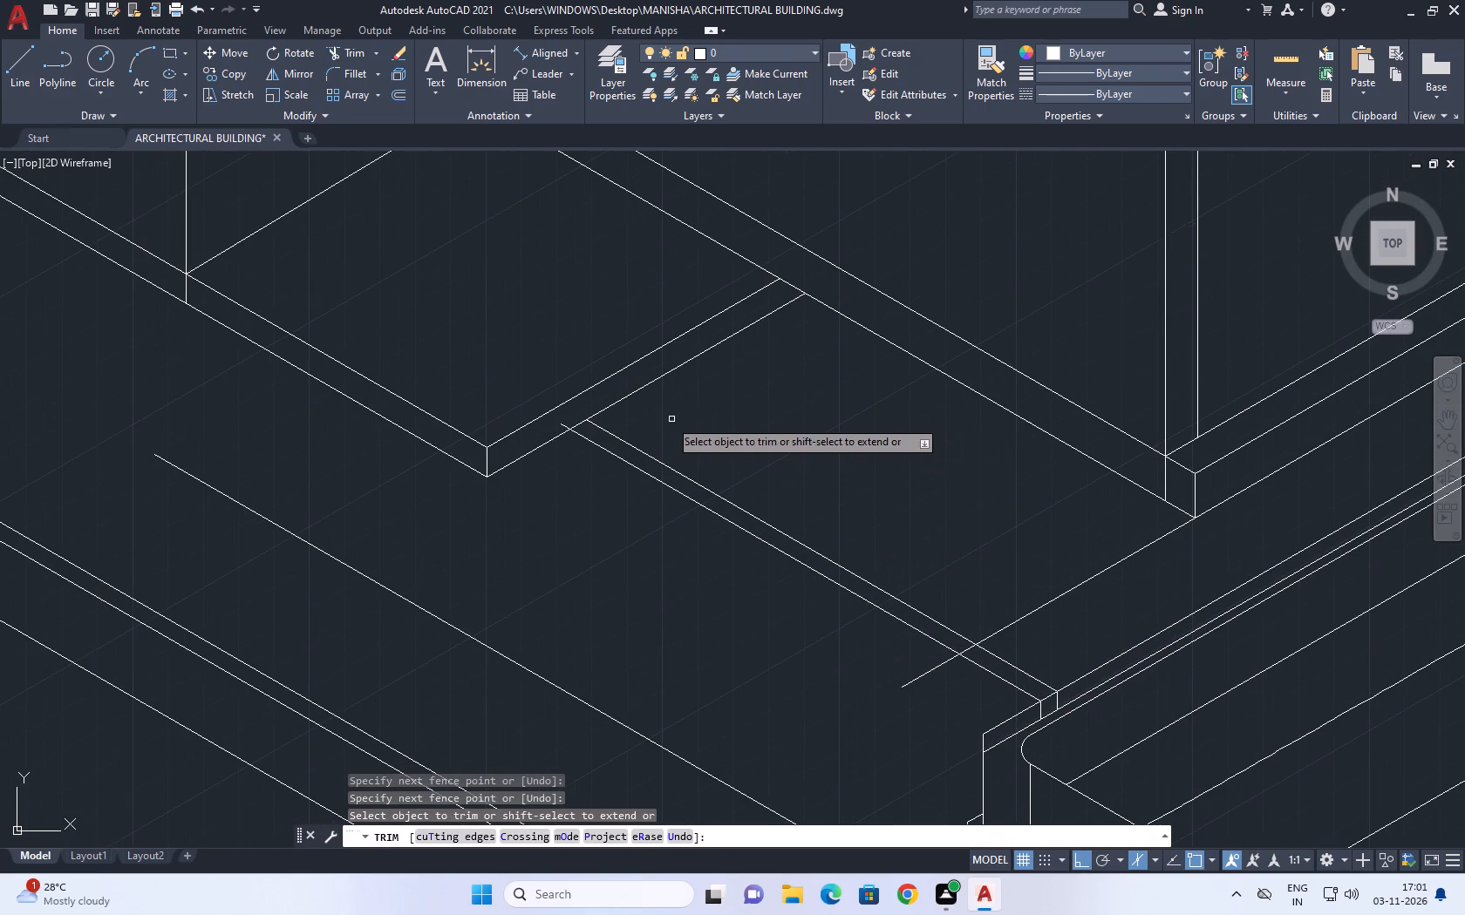
pyautogui.scroll(2, 620, 407)
pyautogui.click(481, 454)
pyautogui.click(443, 459)
pyautogui.press('Escape')
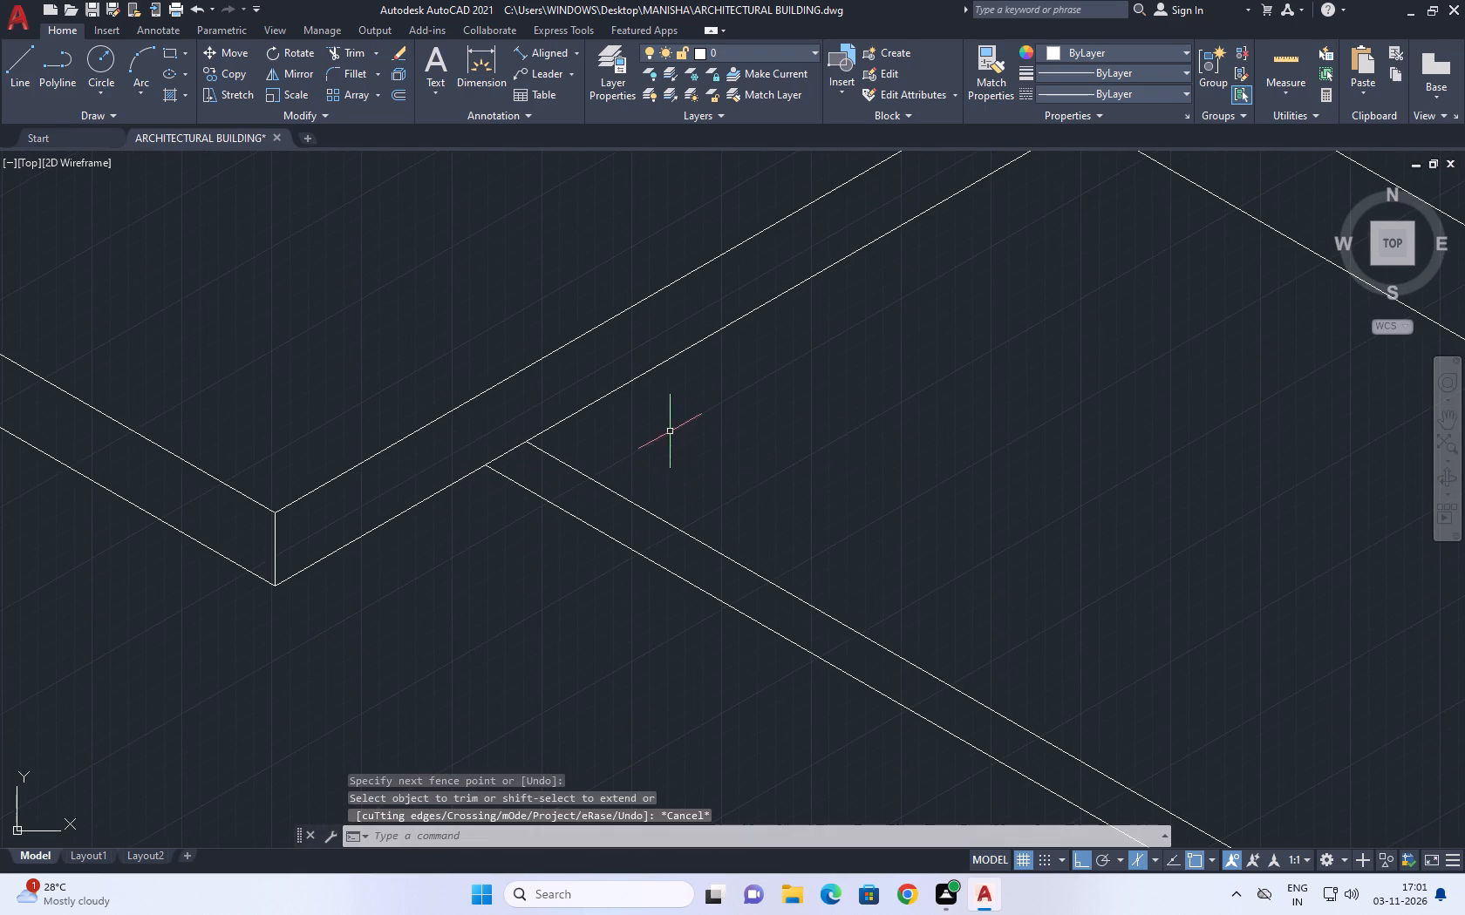
# Draw a short vertical line down from the upper moved line's end on the slab's lower edge, past the lower moved line.
pyautogui.press('l')
pyautogui.press('space')
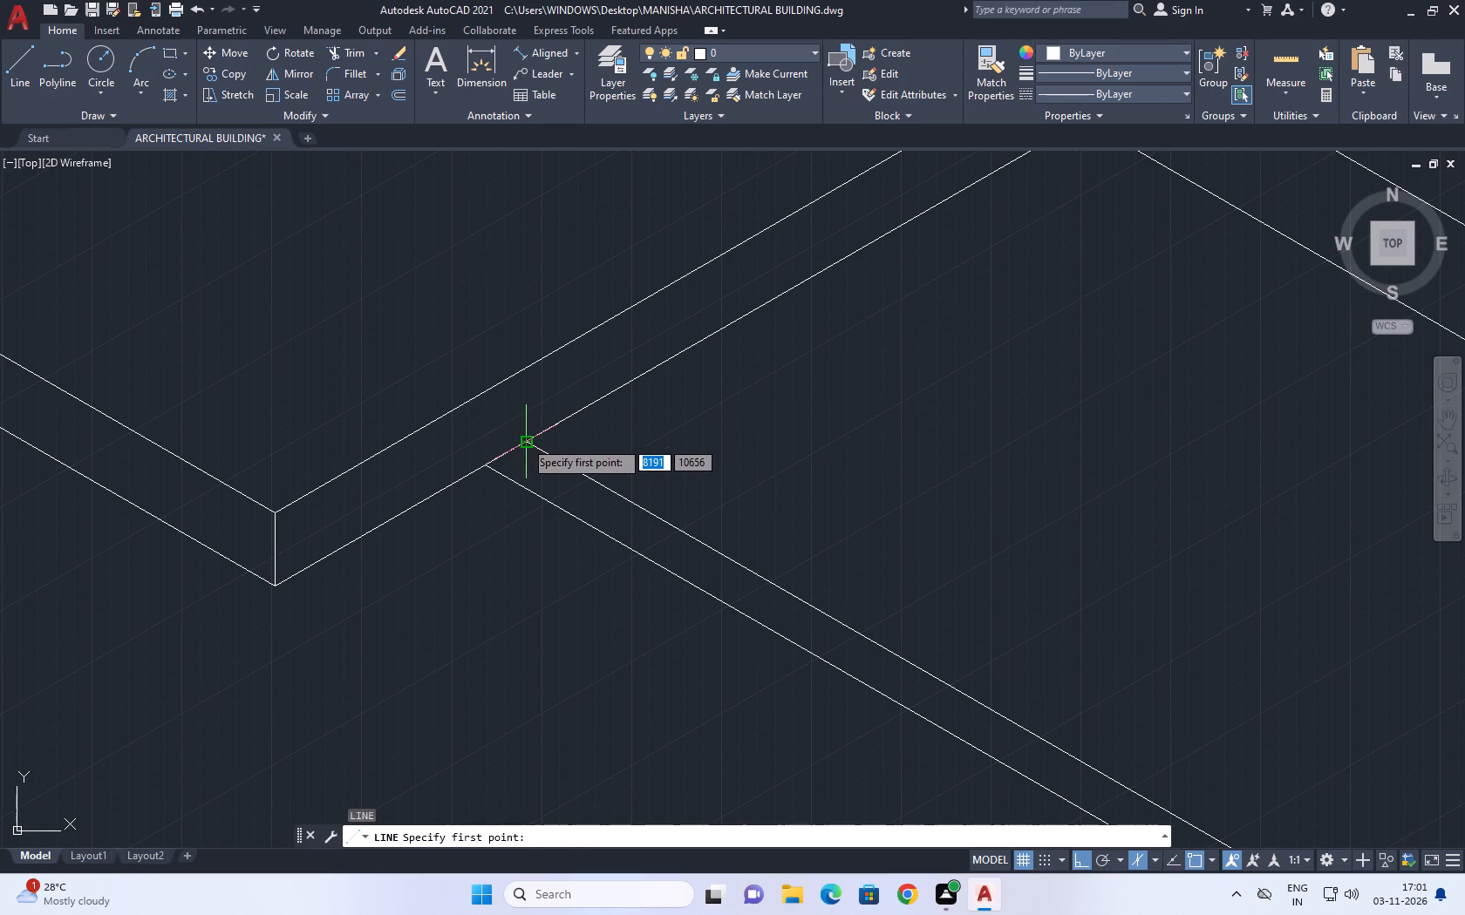
pyautogui.click(525, 440)
pyautogui.click(537, 524)
pyautogui.press('Escape')
# Trim the lower moved line's stub beyond the new short vertical and the vertical's overhang below that line.
pyautogui.press('t')
pyautogui.write('r')
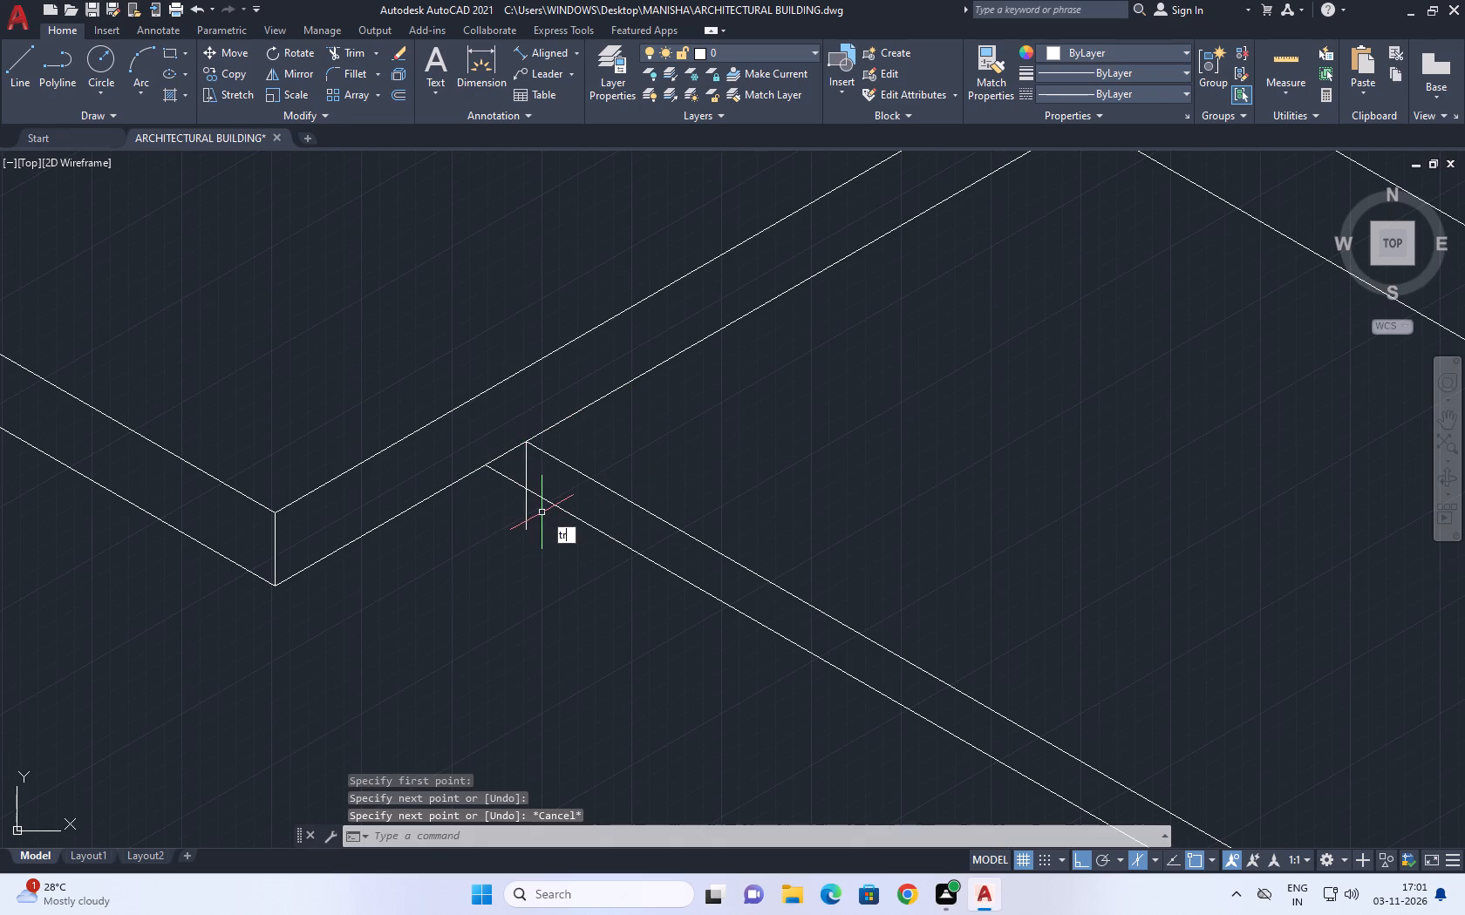
pyautogui.press('space')
pyautogui.scroll(2, 539, 505)
pyautogui.click(479, 428)
pyautogui.moveTo(514, 511); pyautogui.dragTo(520, 530)
pyautogui.scroll(-6, 742, 376)
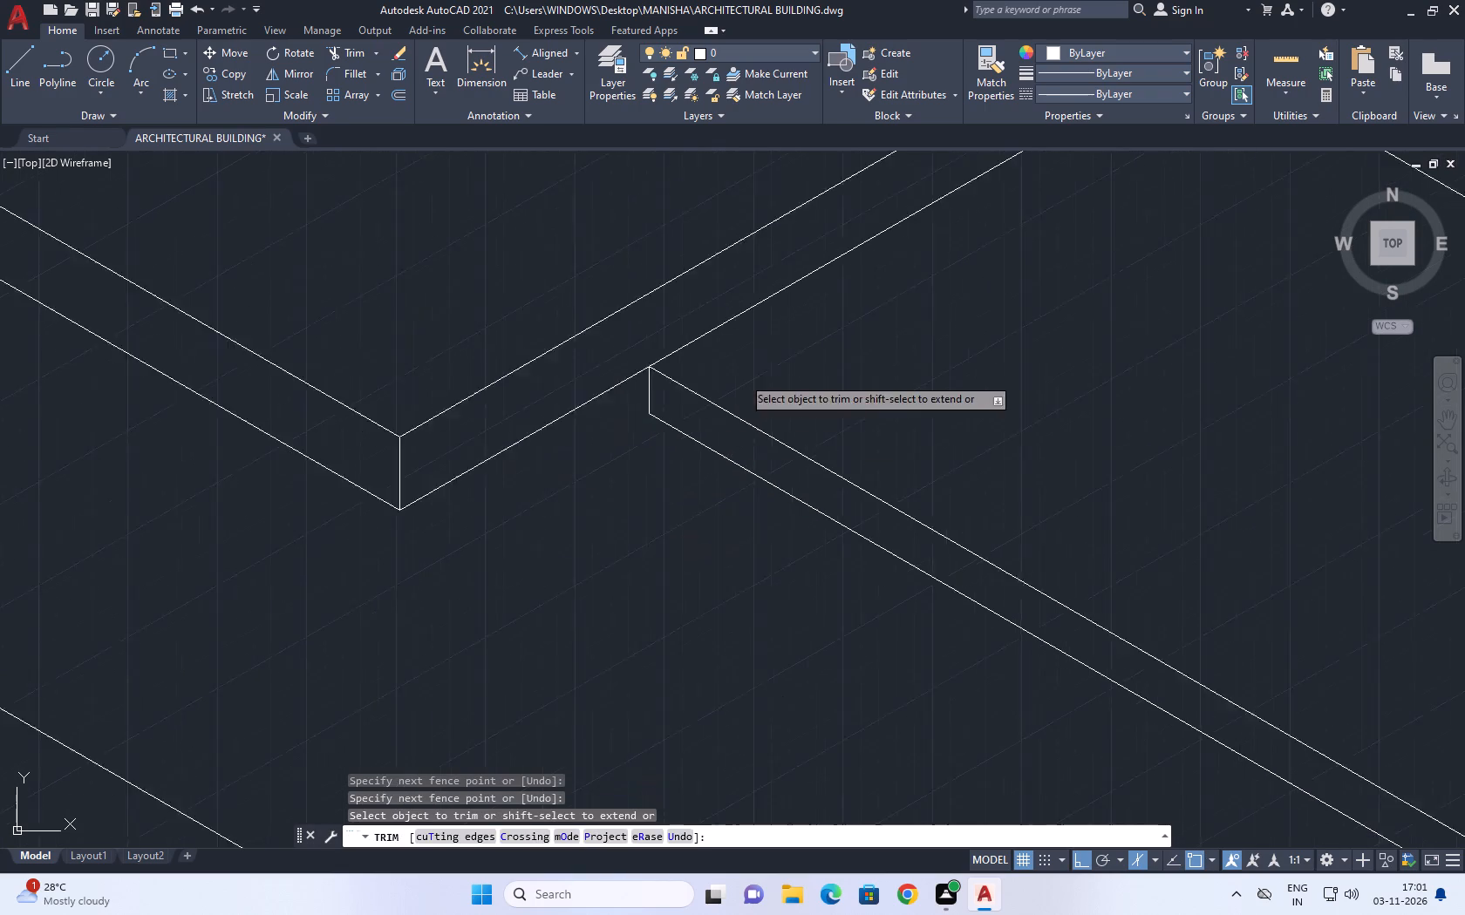
pyautogui.press('Escape')
# Extend the vertical at the lower moved line's channel end up to the upper moved line.
pyautogui.moveTo(1044, 505); pyautogui.dragTo(921, 471, button='middle')
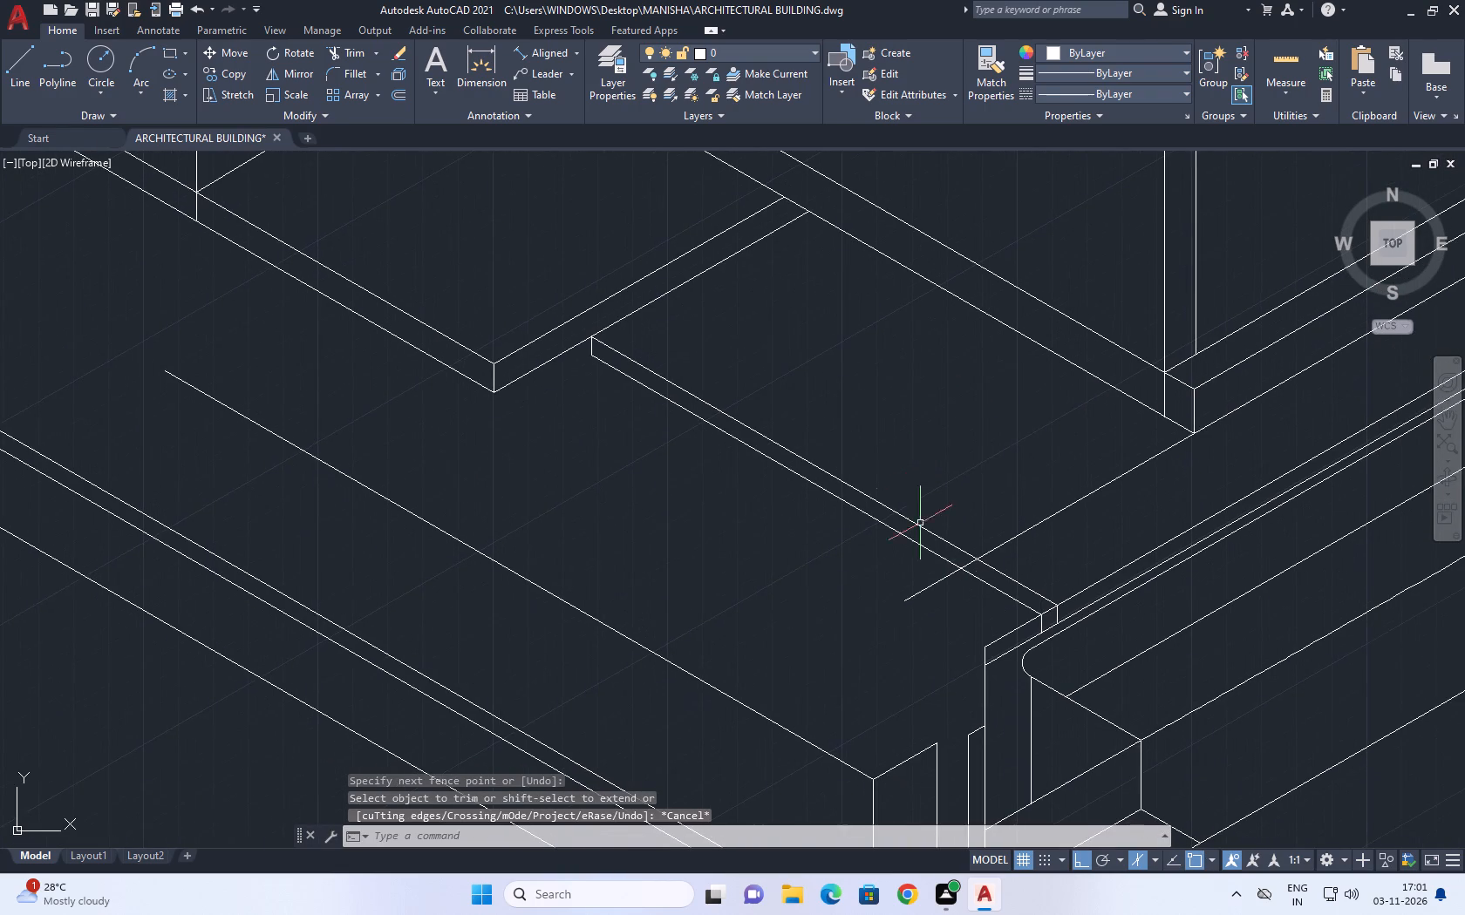
pyautogui.scroll(1, 1027, 614)
pyautogui.middleClick(1038, 613)
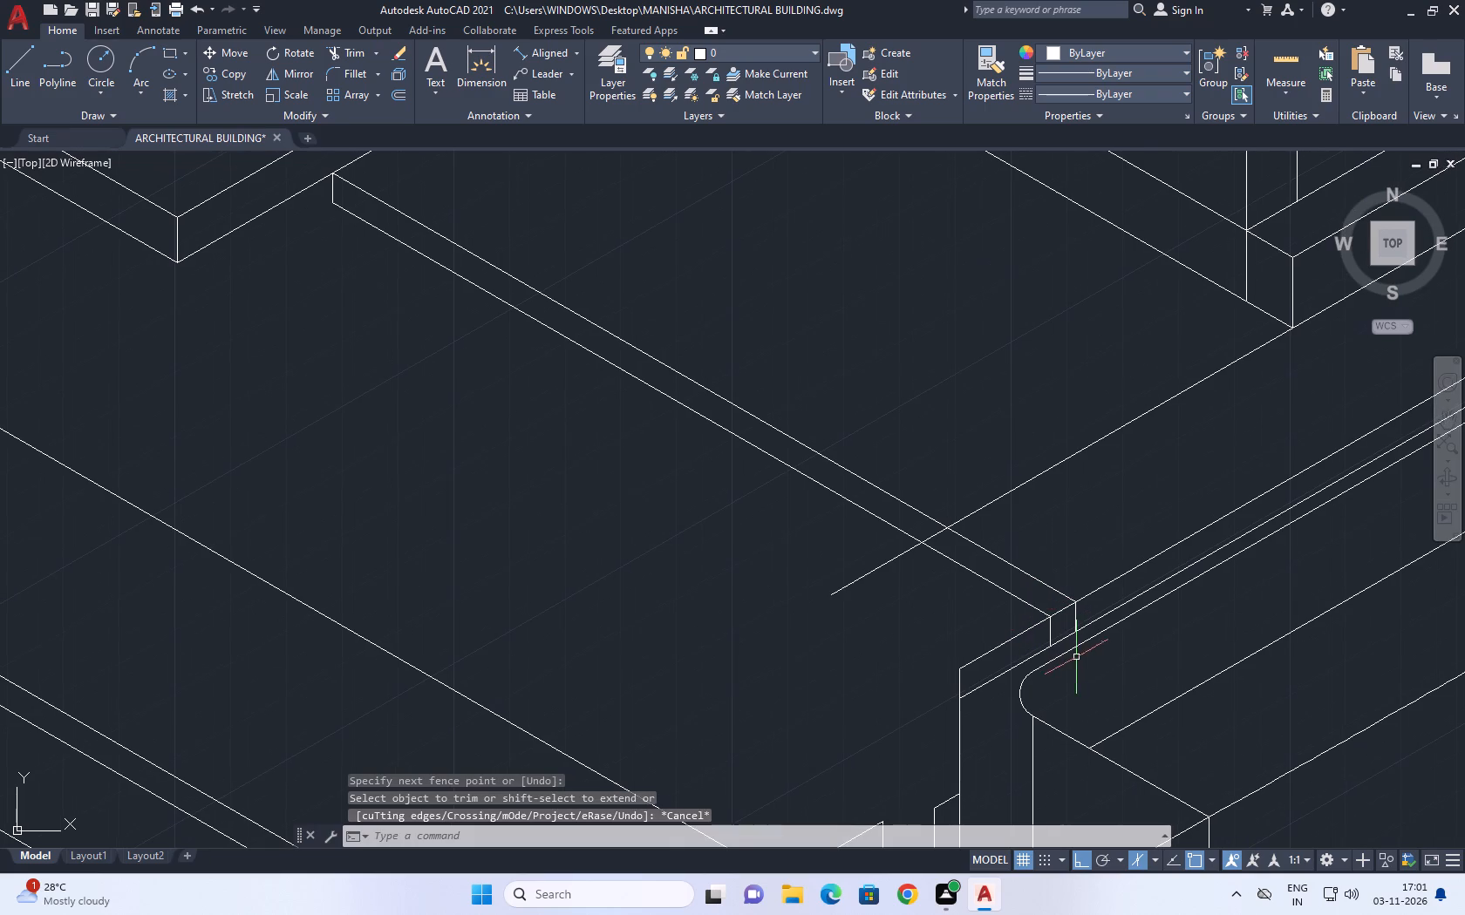
pyautogui.scroll(-2, 905, 549)
pyautogui.moveTo(954, 589); pyautogui.dragTo(967, 605, button='middle')
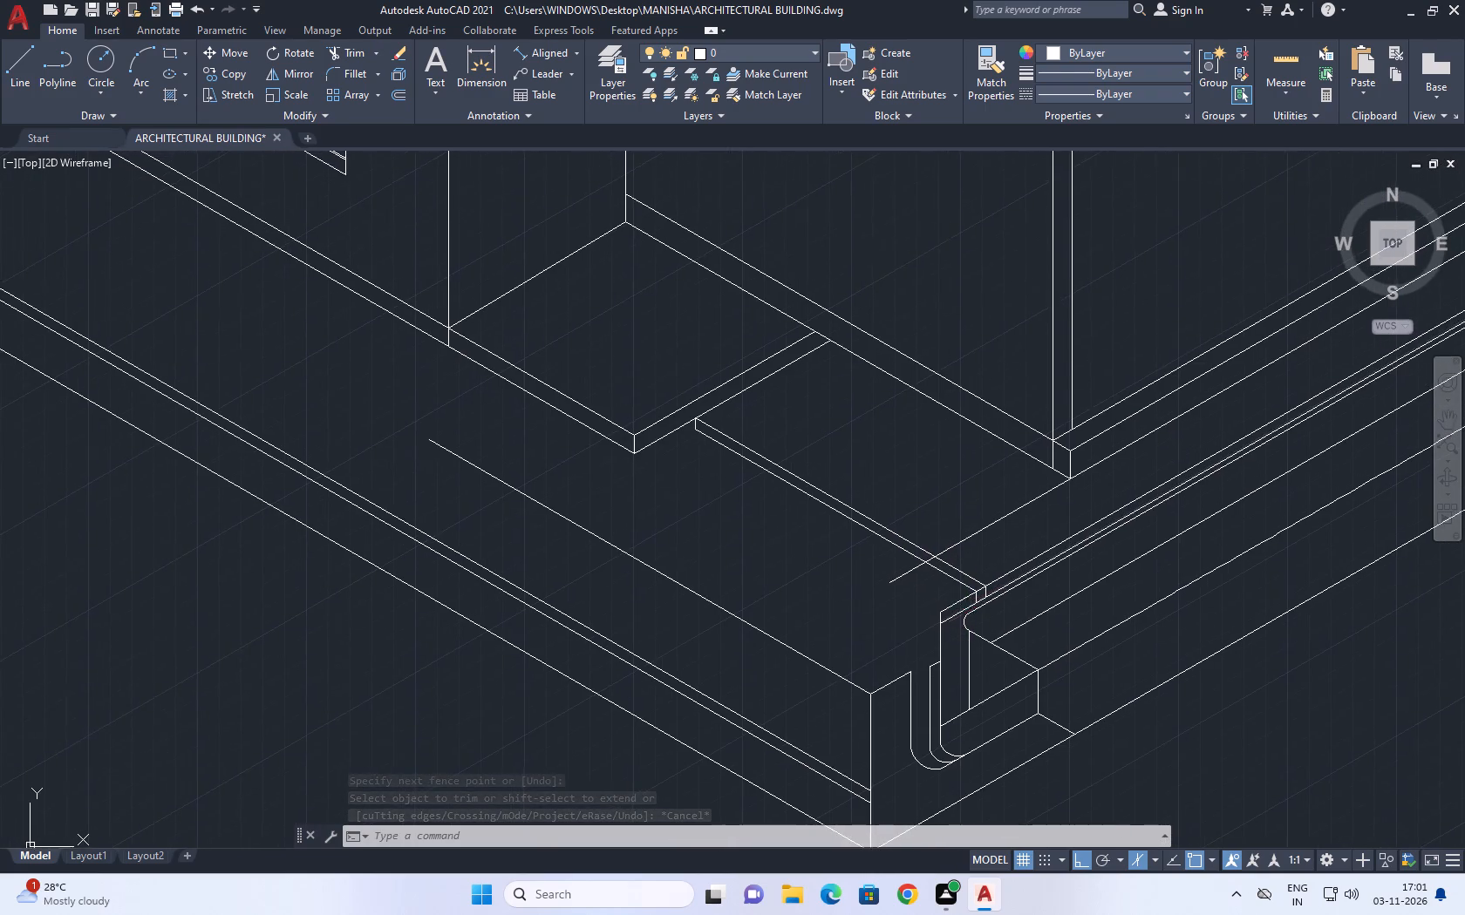
pyautogui.scroll(4, 985, 605)
pyautogui.scroll(-2, 983, 525)
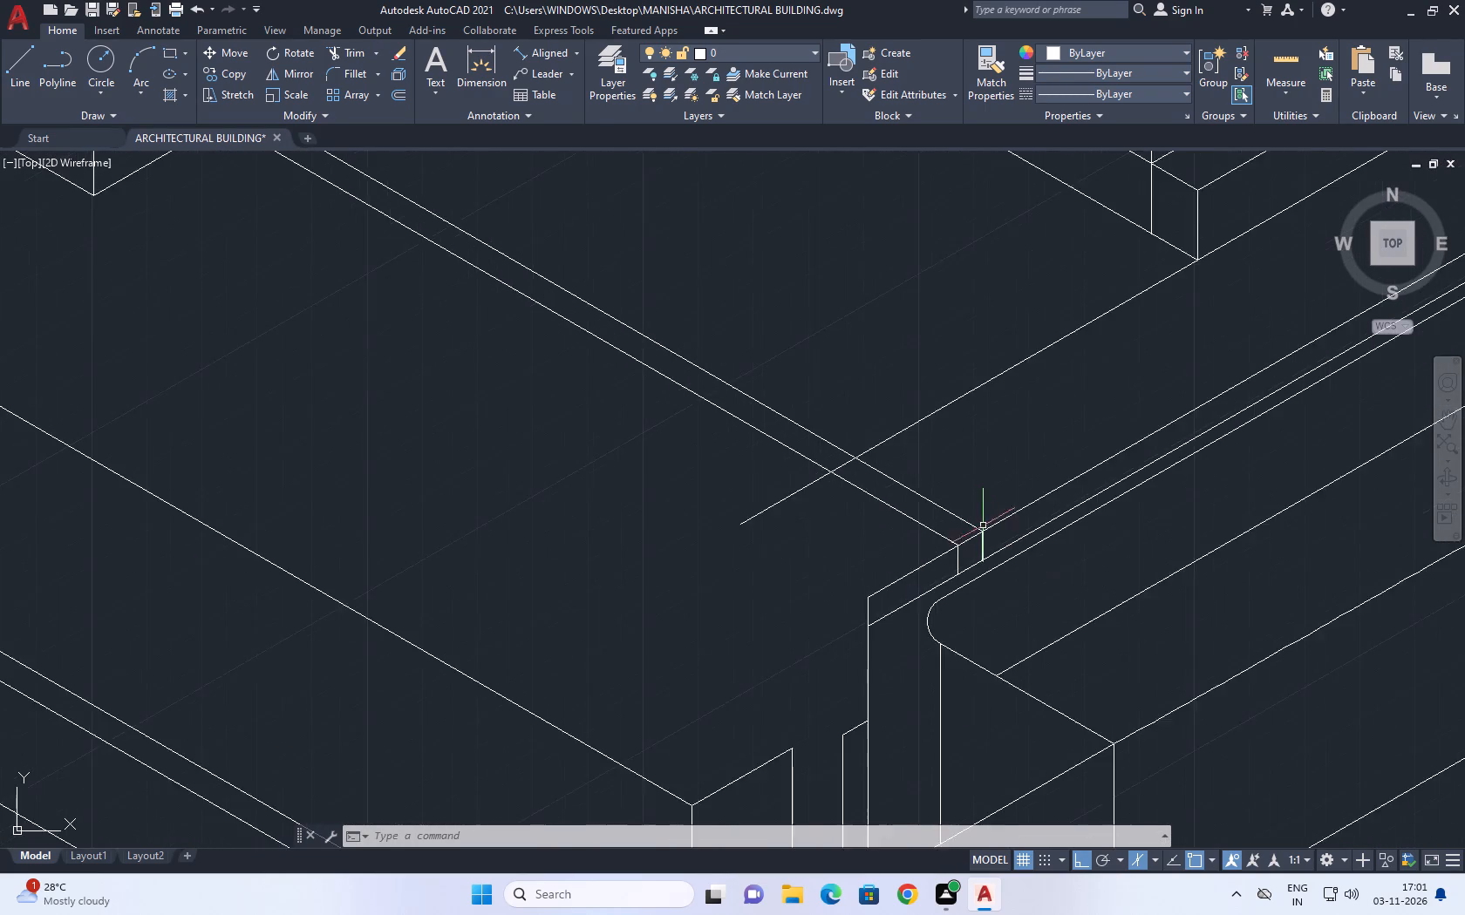
pyautogui.scroll(-1, 983, 529)
pyautogui.scroll(2, 967, 562)
pyautogui.moveTo(987, 559); pyautogui.dragTo(975, 559, button='middle')
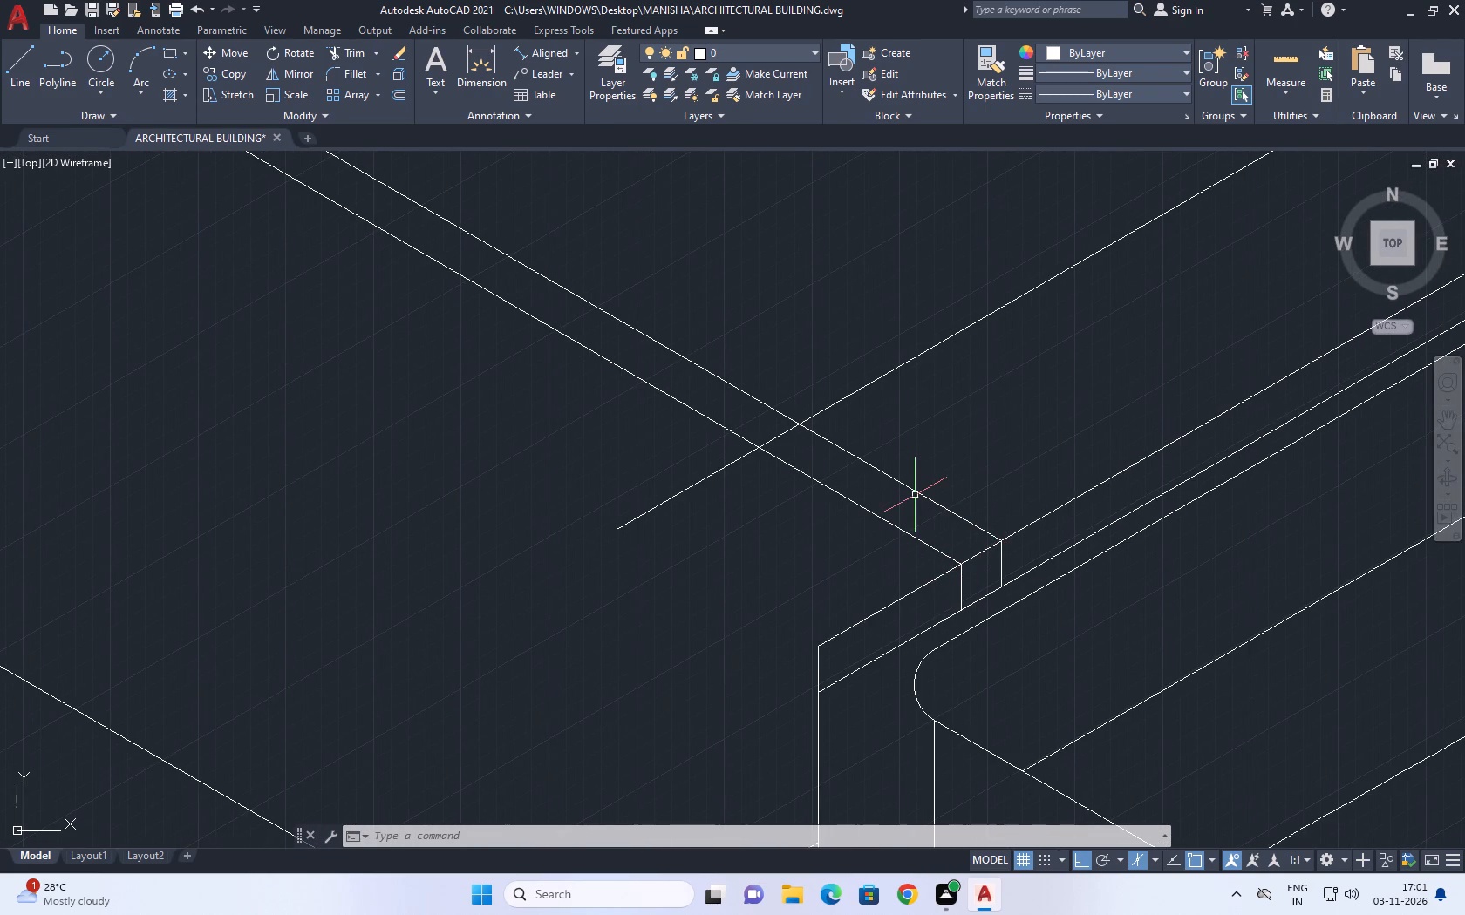
pyautogui.press('e')
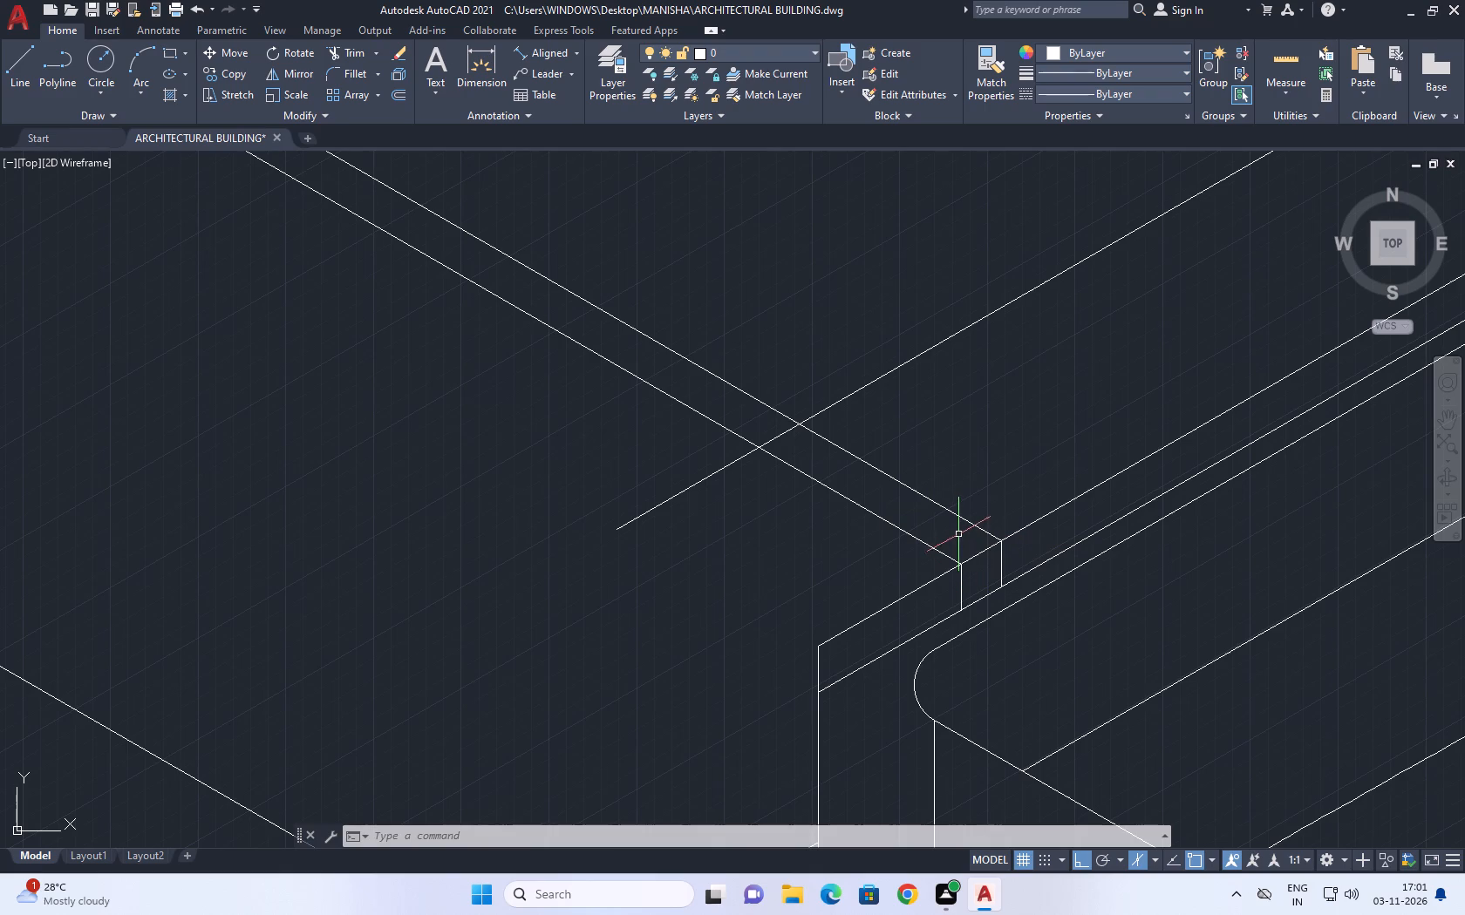
pyautogui.press('x')
pyautogui.press('space')
pyautogui.click(958, 580)
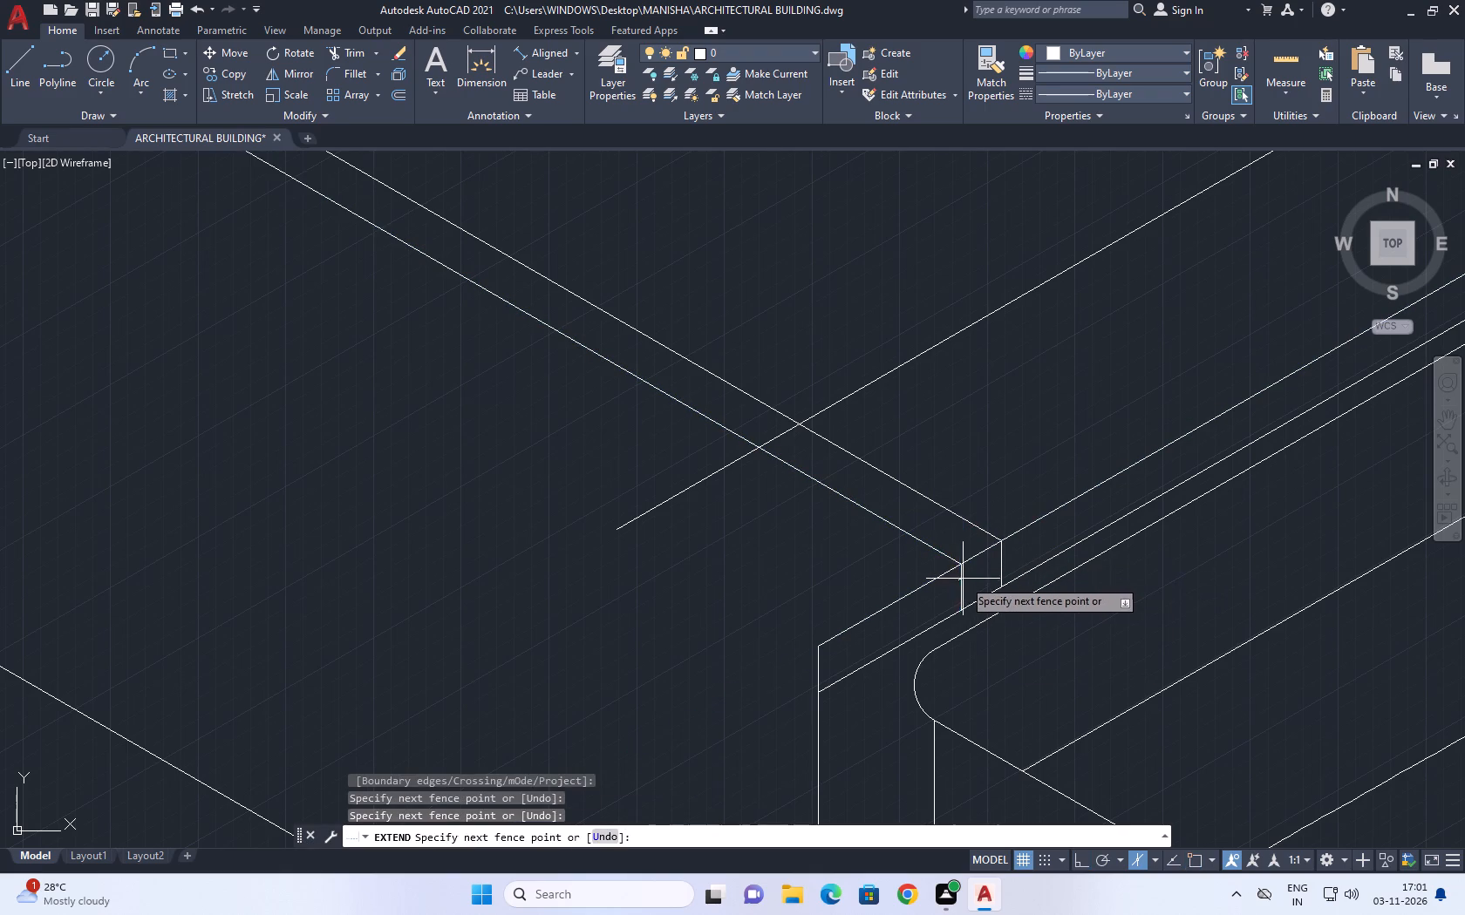
pyautogui.click(967, 577)
pyautogui.press('Escape')
# Trim the upper moved line's end past the extended vertical, along with the outer short vertical between the channel edge lines.
pyautogui.scroll(-1, 991, 559)
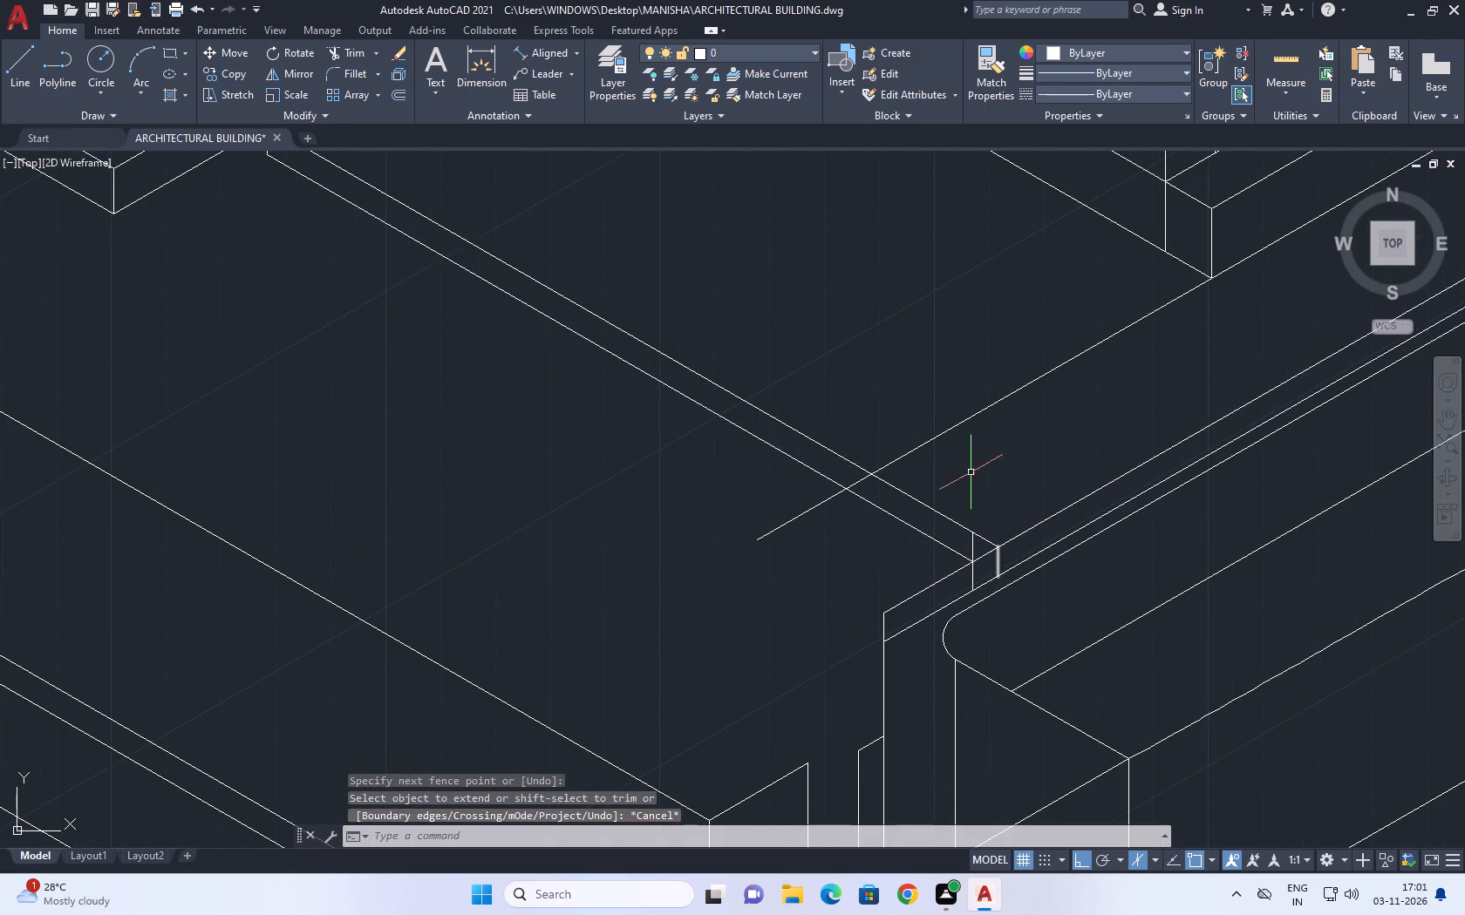
pyautogui.scroll(-1, 981, 497)
pyautogui.scroll(1, 991, 526)
pyautogui.moveTo(991, 527); pyautogui.dragTo(992, 535, button='middle')
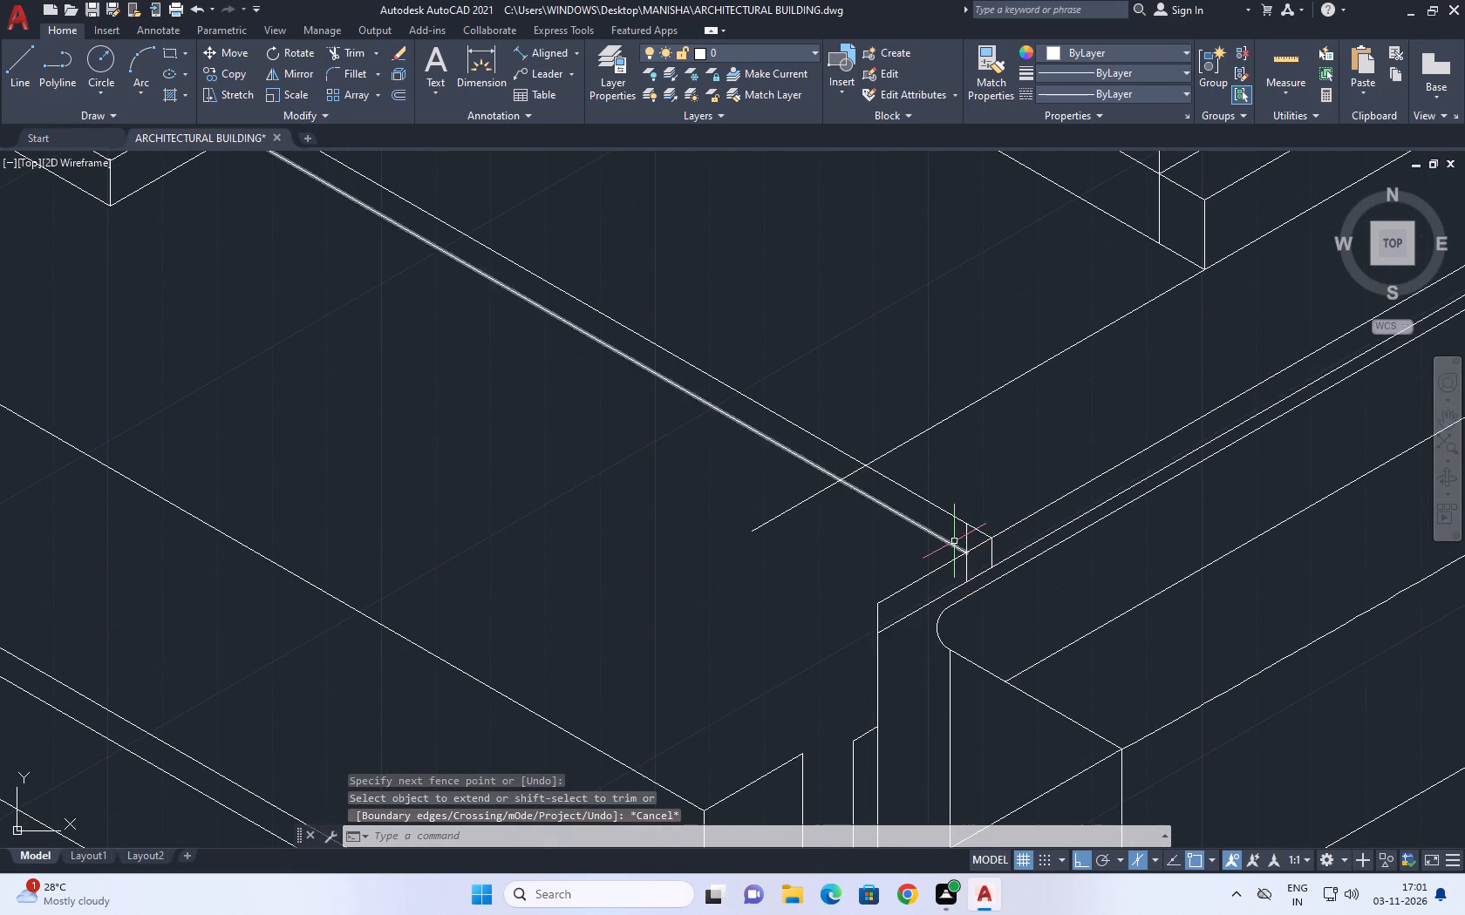
pyautogui.scroll(1, 960, 541)
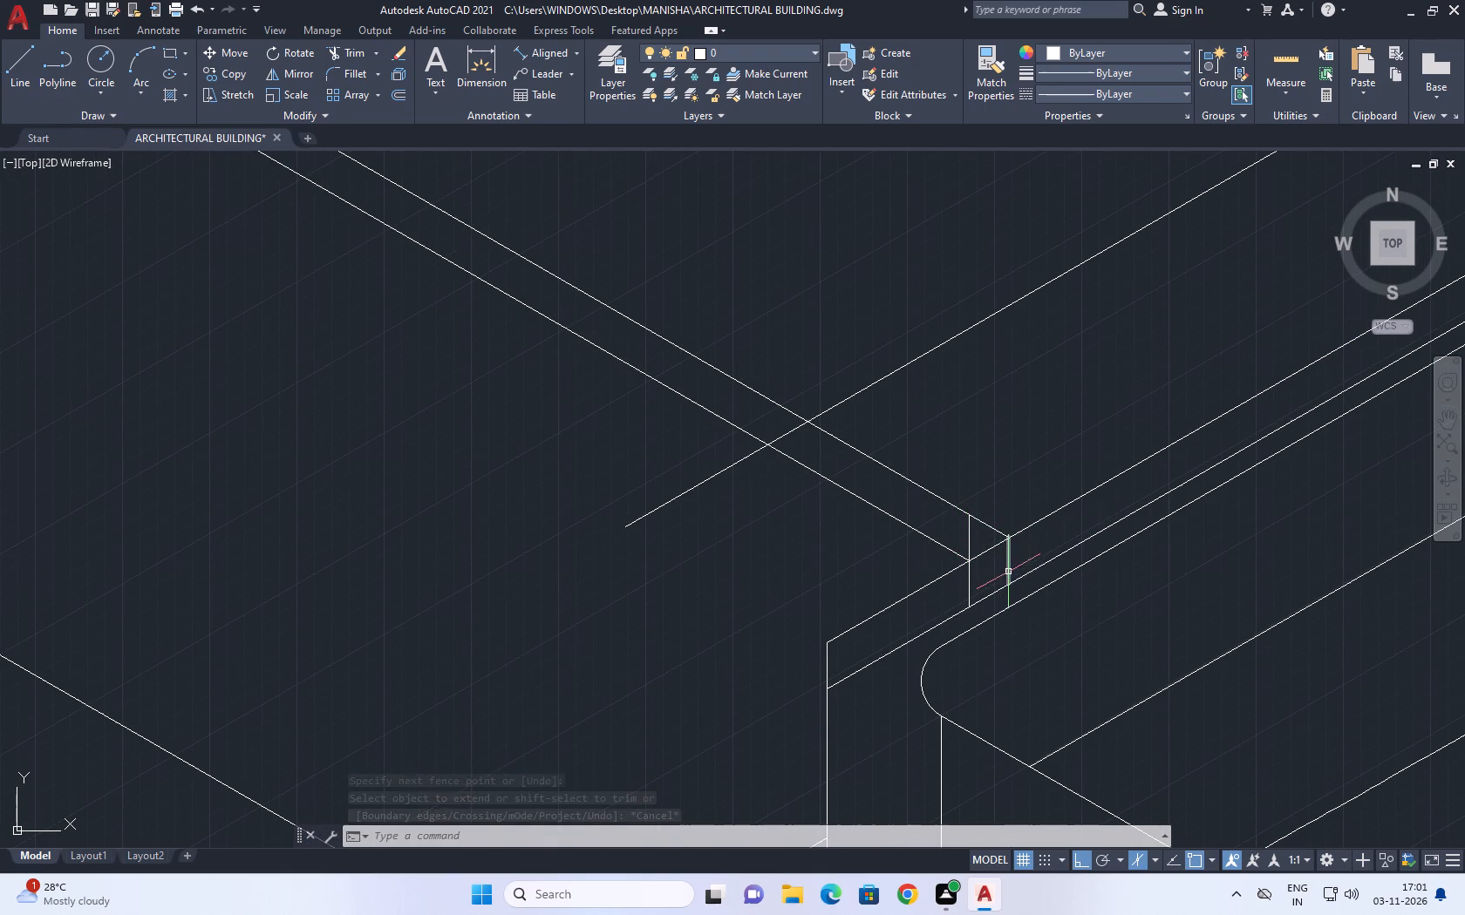
pyautogui.write('tr')
pyautogui.press('space')
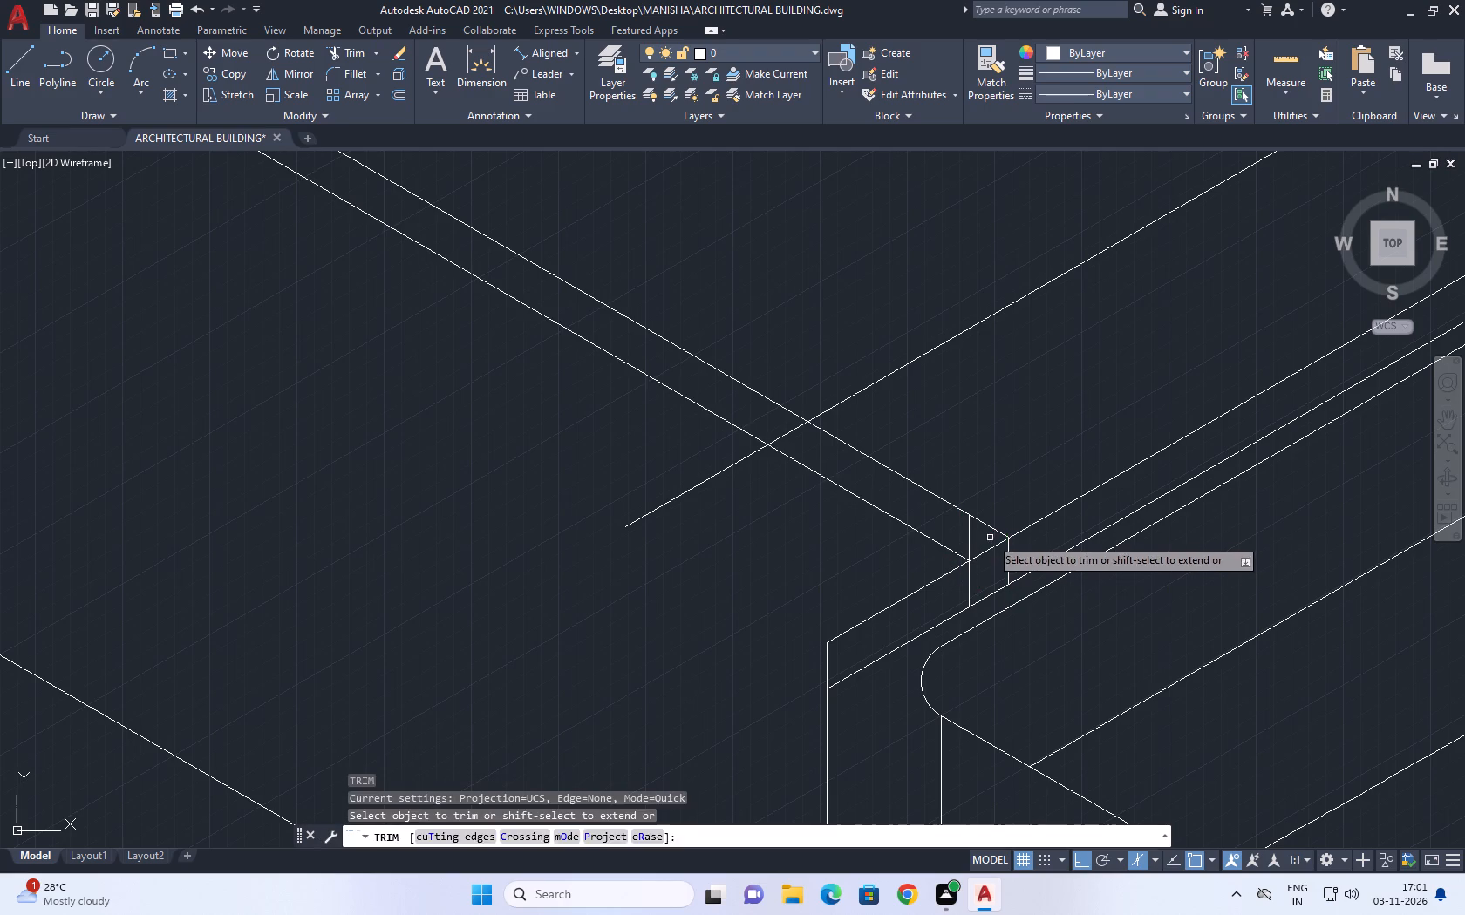
pyautogui.click(993, 535)
pyautogui.click(994, 519)
pyautogui.scroll(4, 994, 563)
pyautogui.moveTo(1113, 521); pyautogui.dragTo(1054, 538)
pyautogui.click(1000, 561)
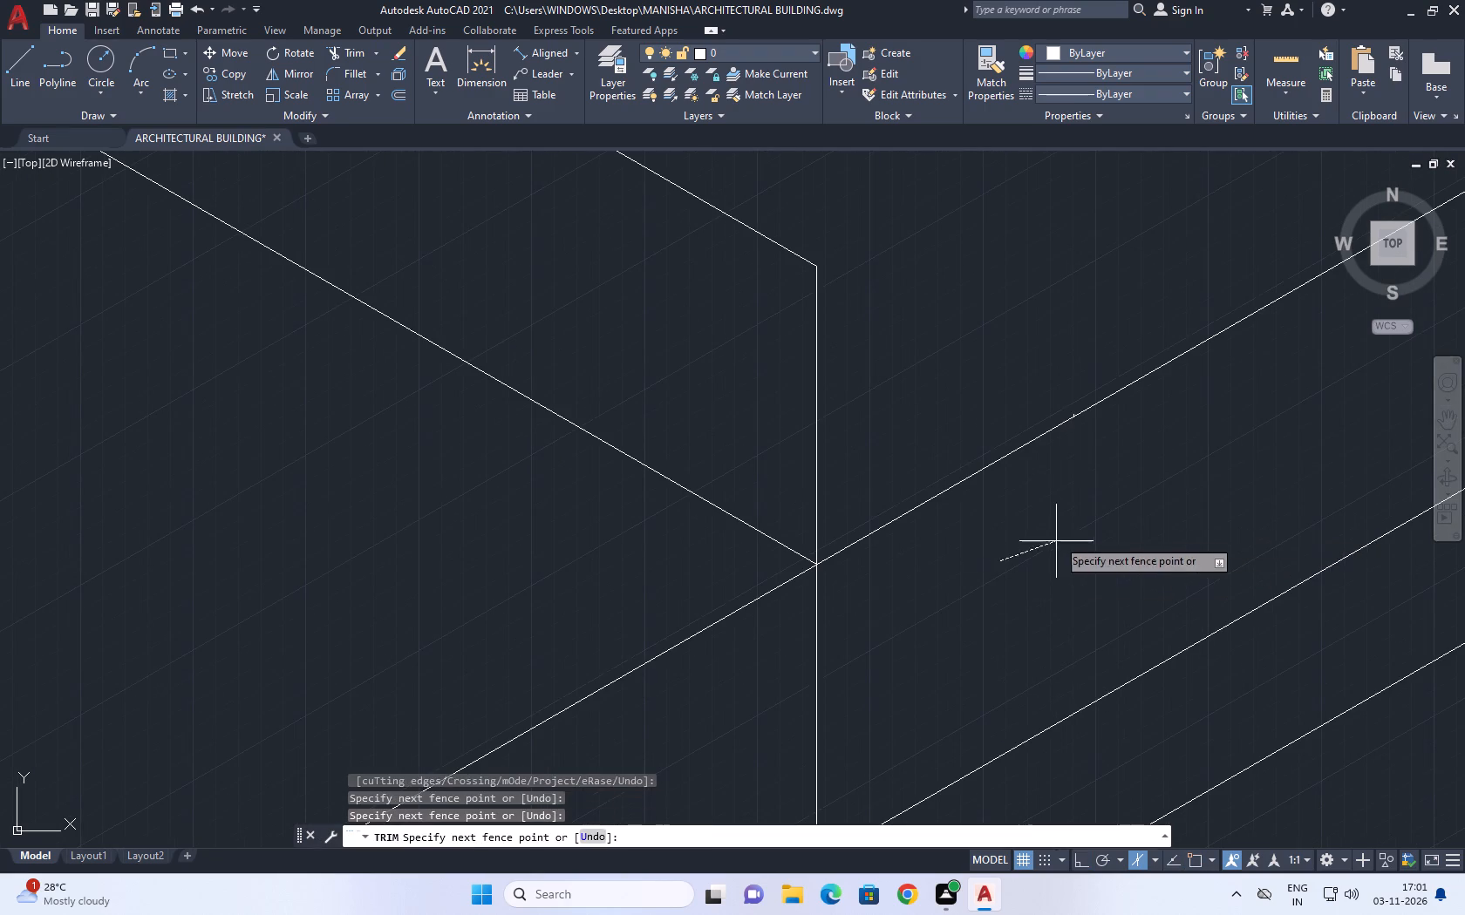
pyautogui.scroll(-2, 1072, 516)
pyautogui.click(1073, 517)
pyautogui.press('Escape')
# Delete the tiny leftover piece of the outer vertical on the upper channel edge line.
pyautogui.click(1032, 403)
pyautogui.click(1124, 564)
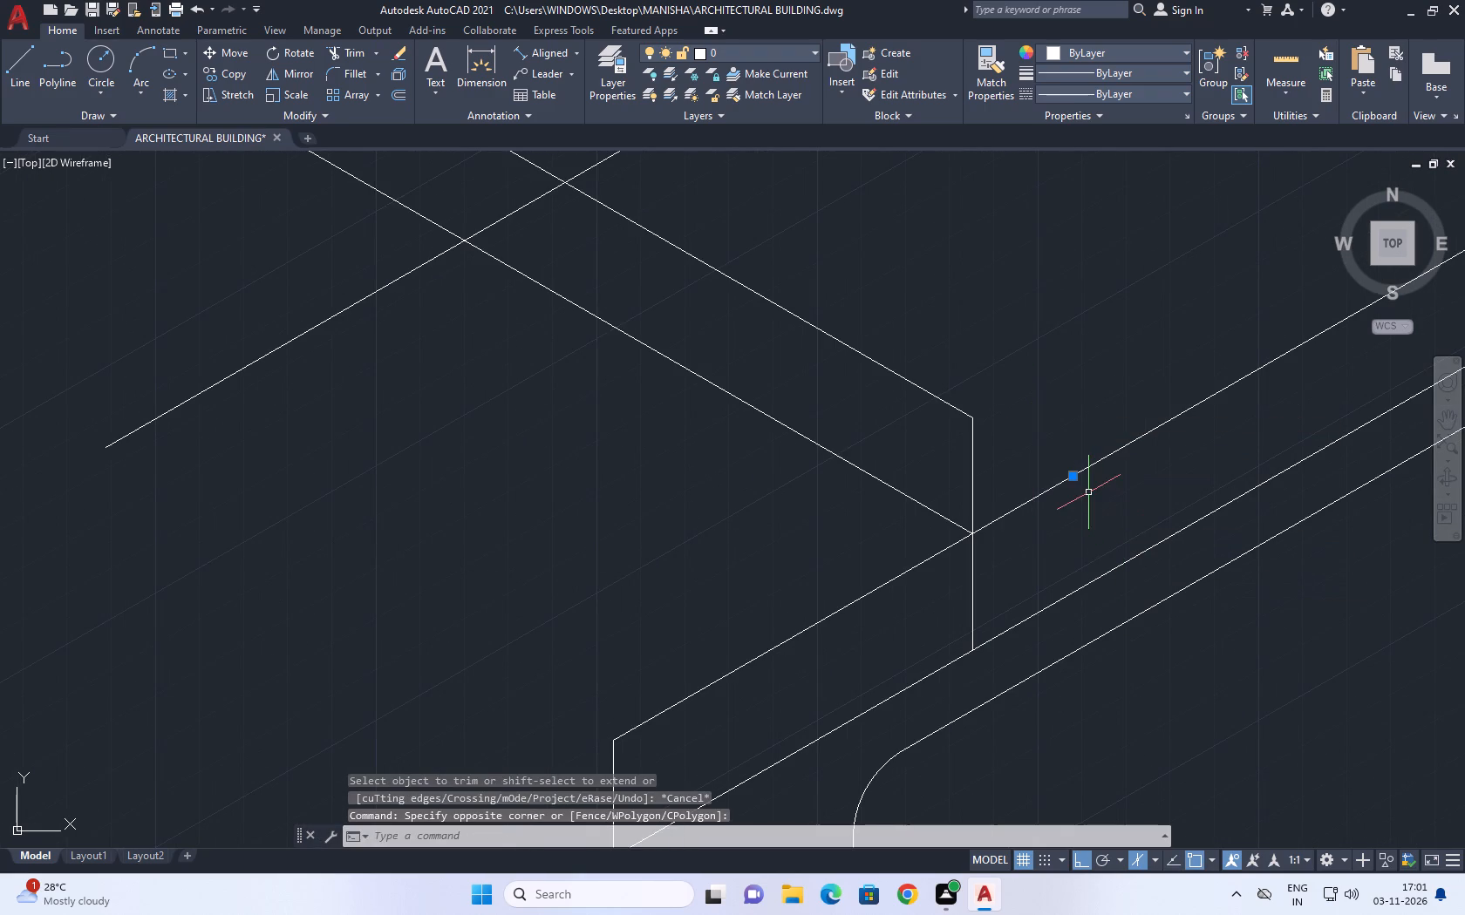
pyautogui.press('Delete')
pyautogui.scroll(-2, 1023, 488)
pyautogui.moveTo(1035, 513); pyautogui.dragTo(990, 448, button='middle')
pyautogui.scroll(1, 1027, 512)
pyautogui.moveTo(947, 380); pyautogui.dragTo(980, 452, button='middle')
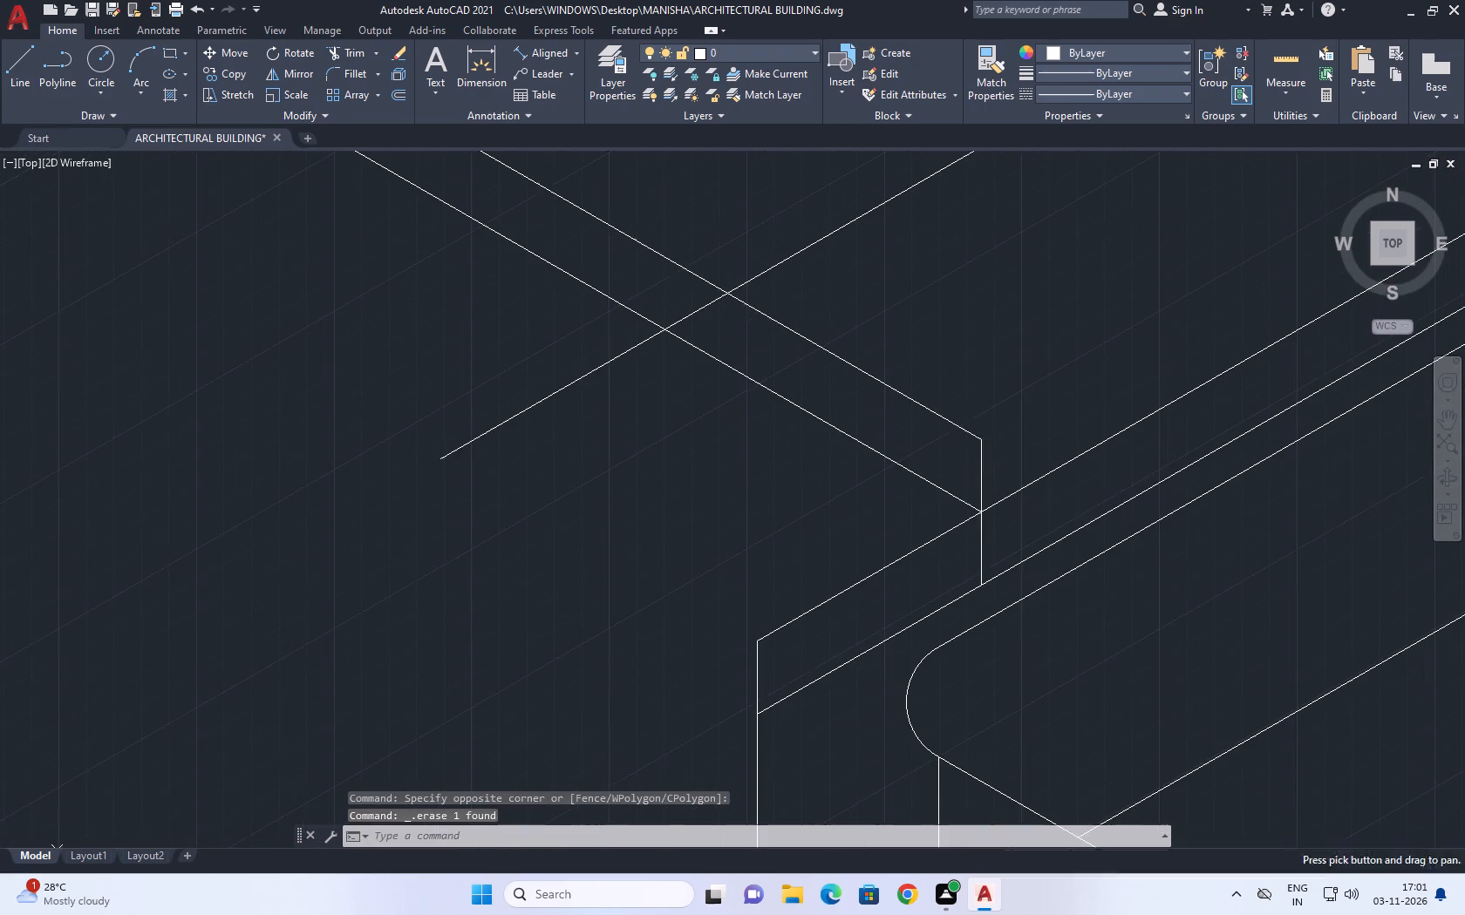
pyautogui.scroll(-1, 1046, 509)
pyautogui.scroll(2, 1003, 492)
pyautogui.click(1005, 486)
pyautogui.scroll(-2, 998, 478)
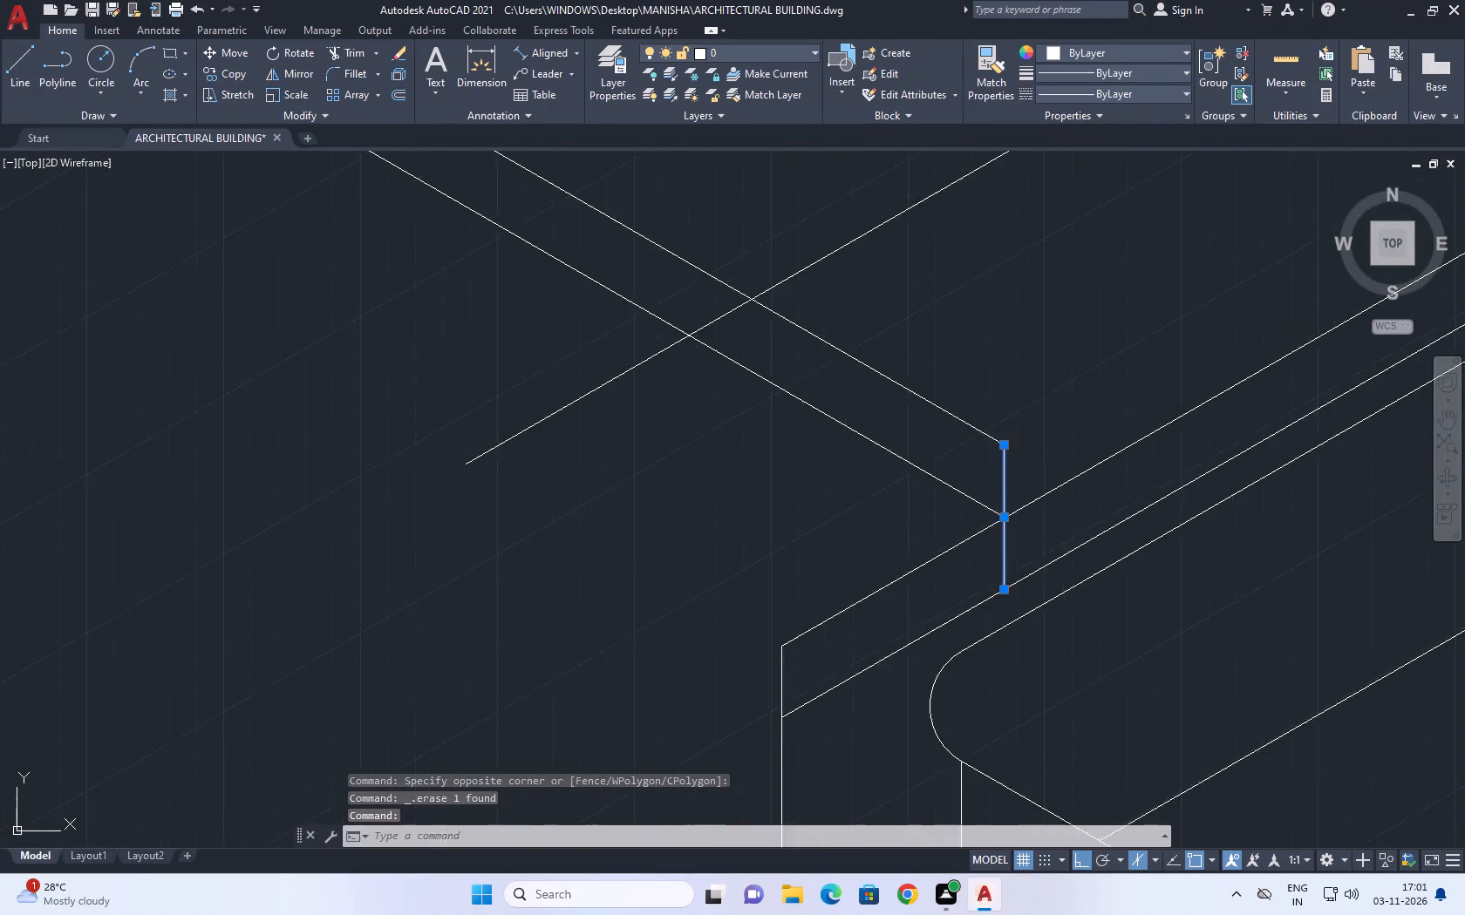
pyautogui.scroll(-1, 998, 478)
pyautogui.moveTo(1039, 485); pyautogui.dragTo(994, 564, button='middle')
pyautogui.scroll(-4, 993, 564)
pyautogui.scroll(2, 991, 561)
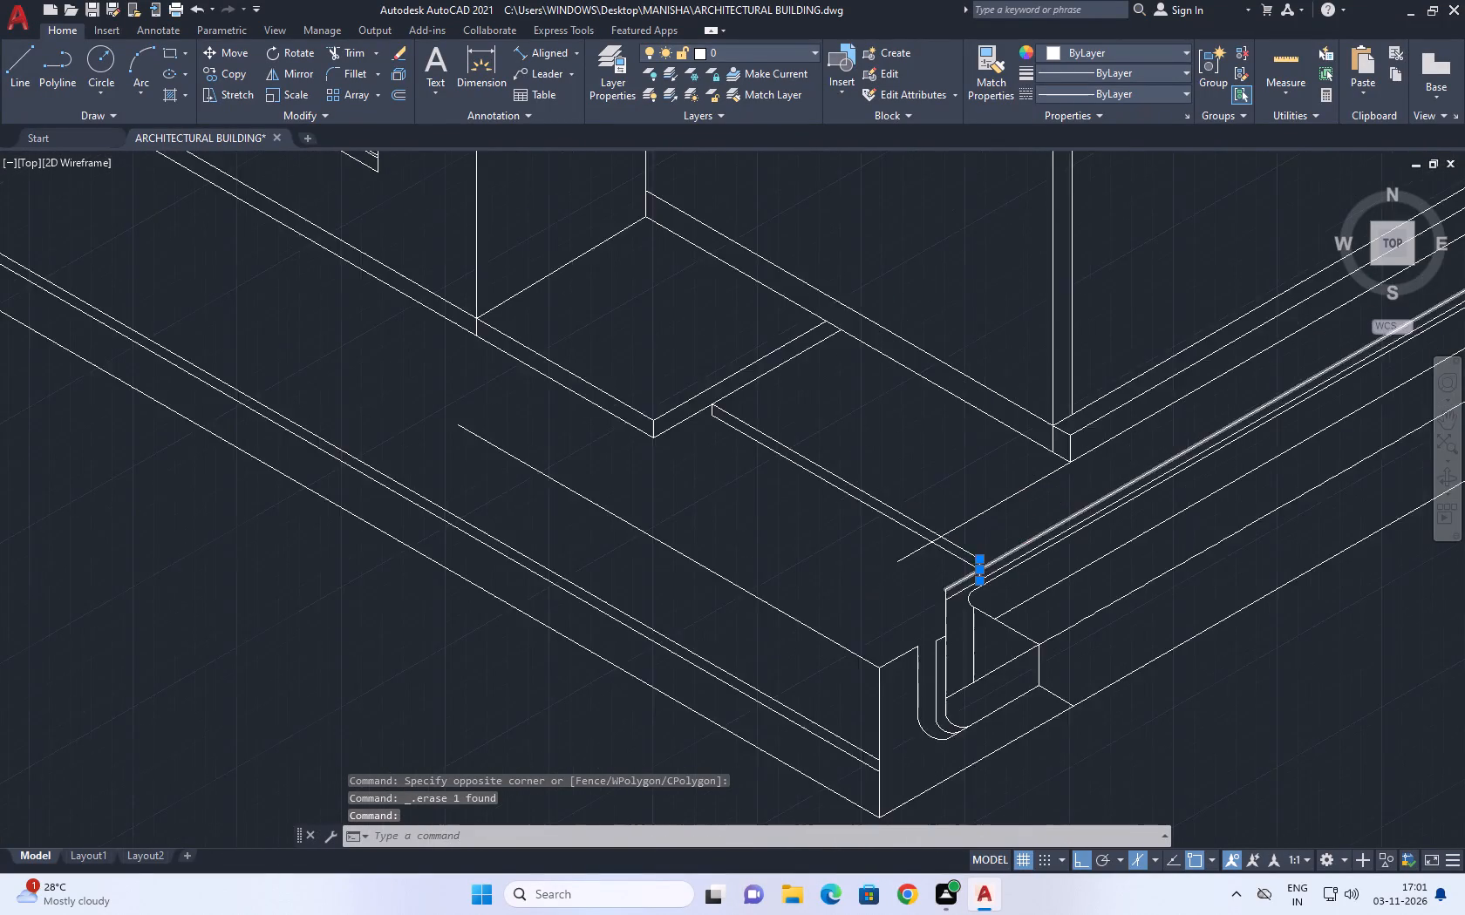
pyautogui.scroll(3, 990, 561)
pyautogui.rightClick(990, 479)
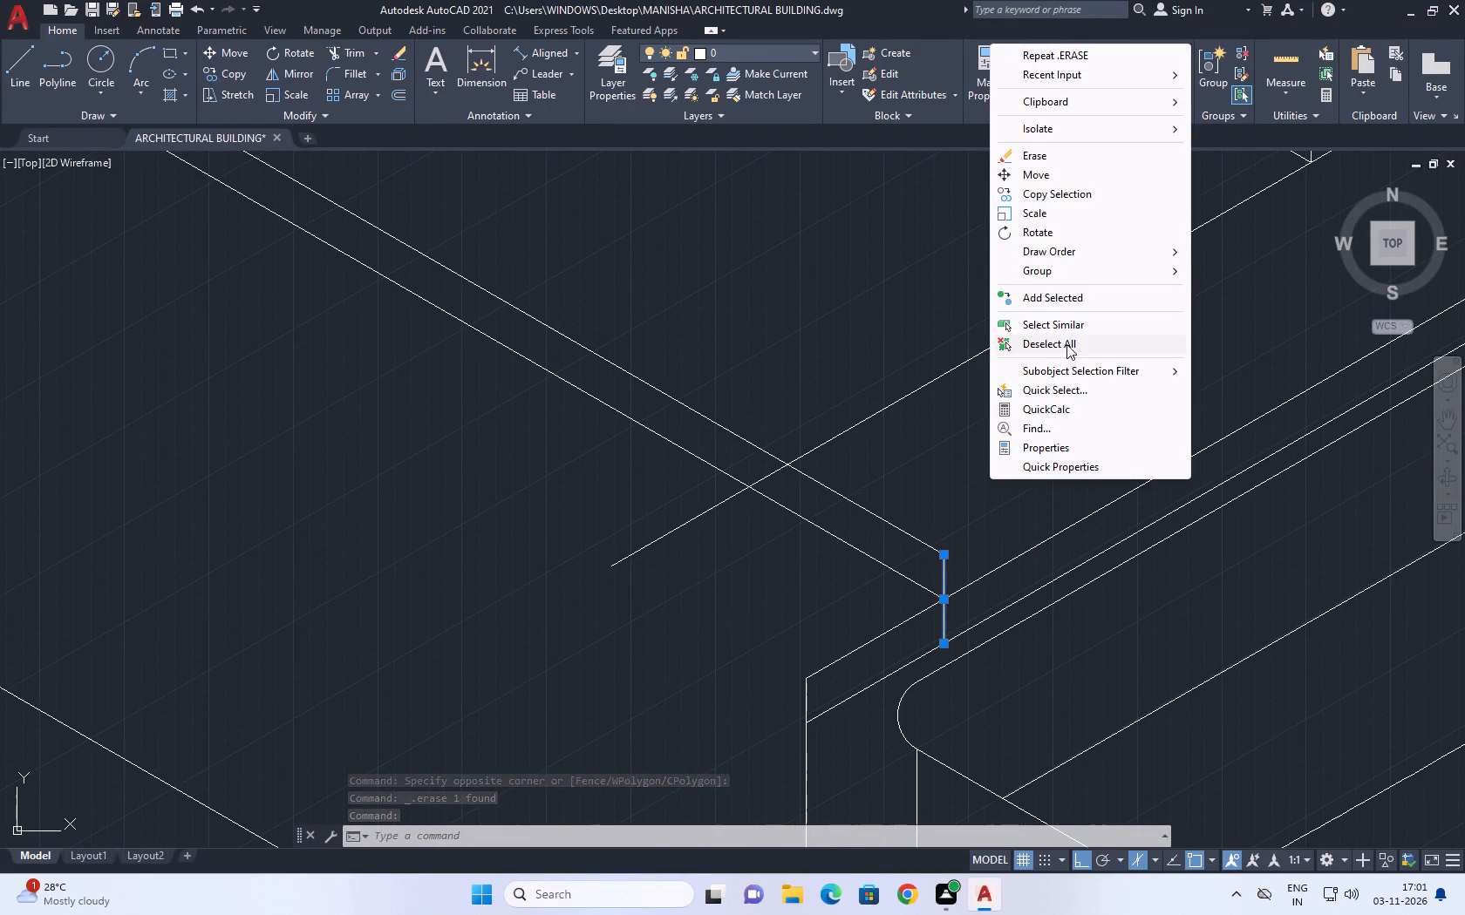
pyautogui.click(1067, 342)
# Erase the isometric line running from the window wall's plinth corner across the two moved lines.
pyautogui.scroll(-2, 954, 593)
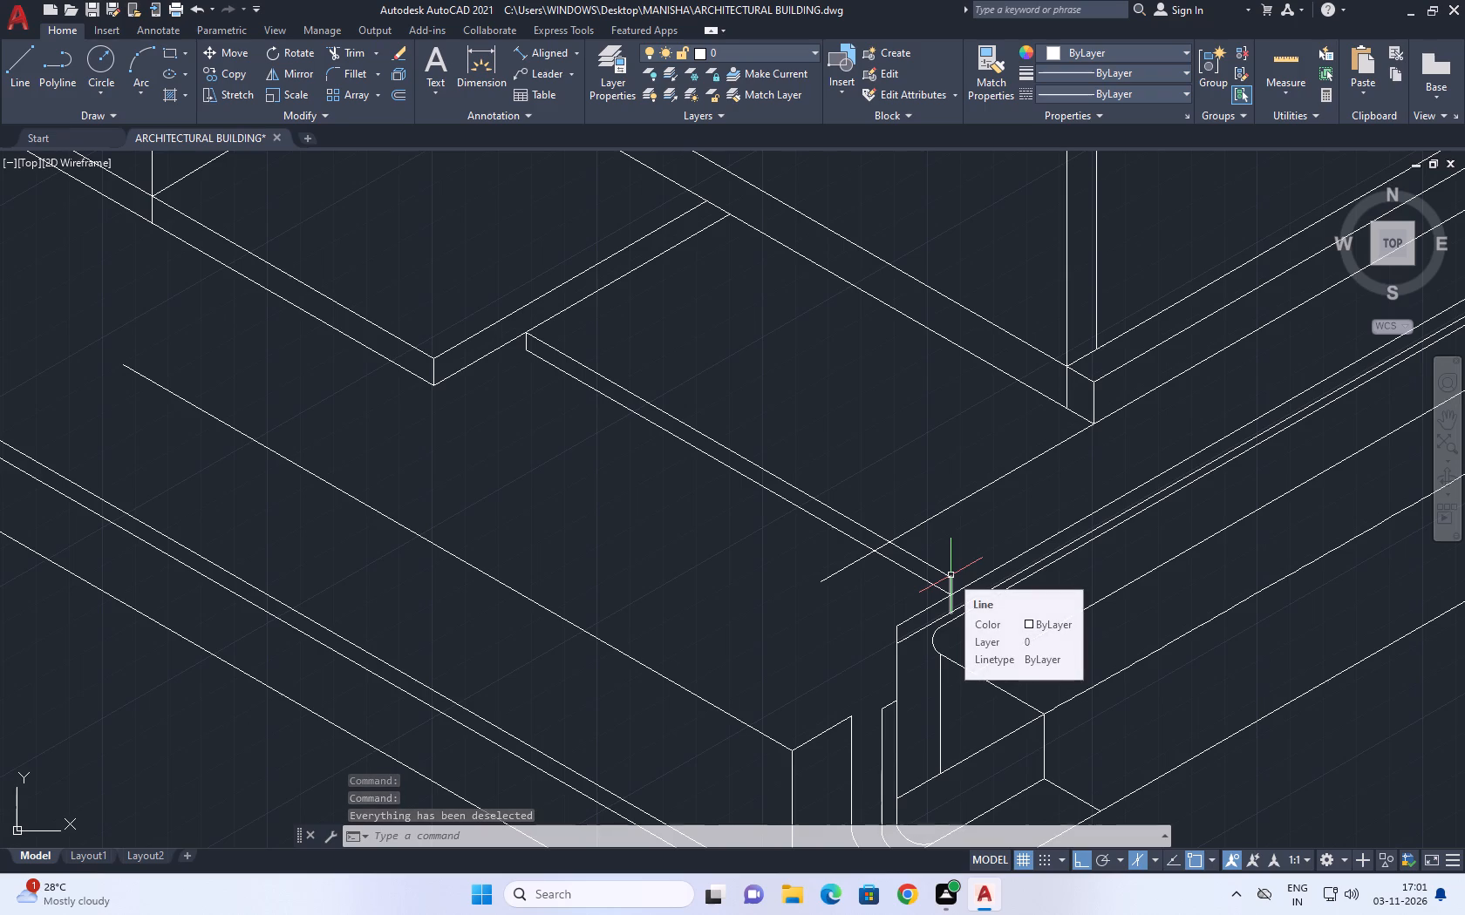
pyautogui.rightClick(961, 458)
pyautogui.click(881, 410)
pyautogui.click(858, 439)
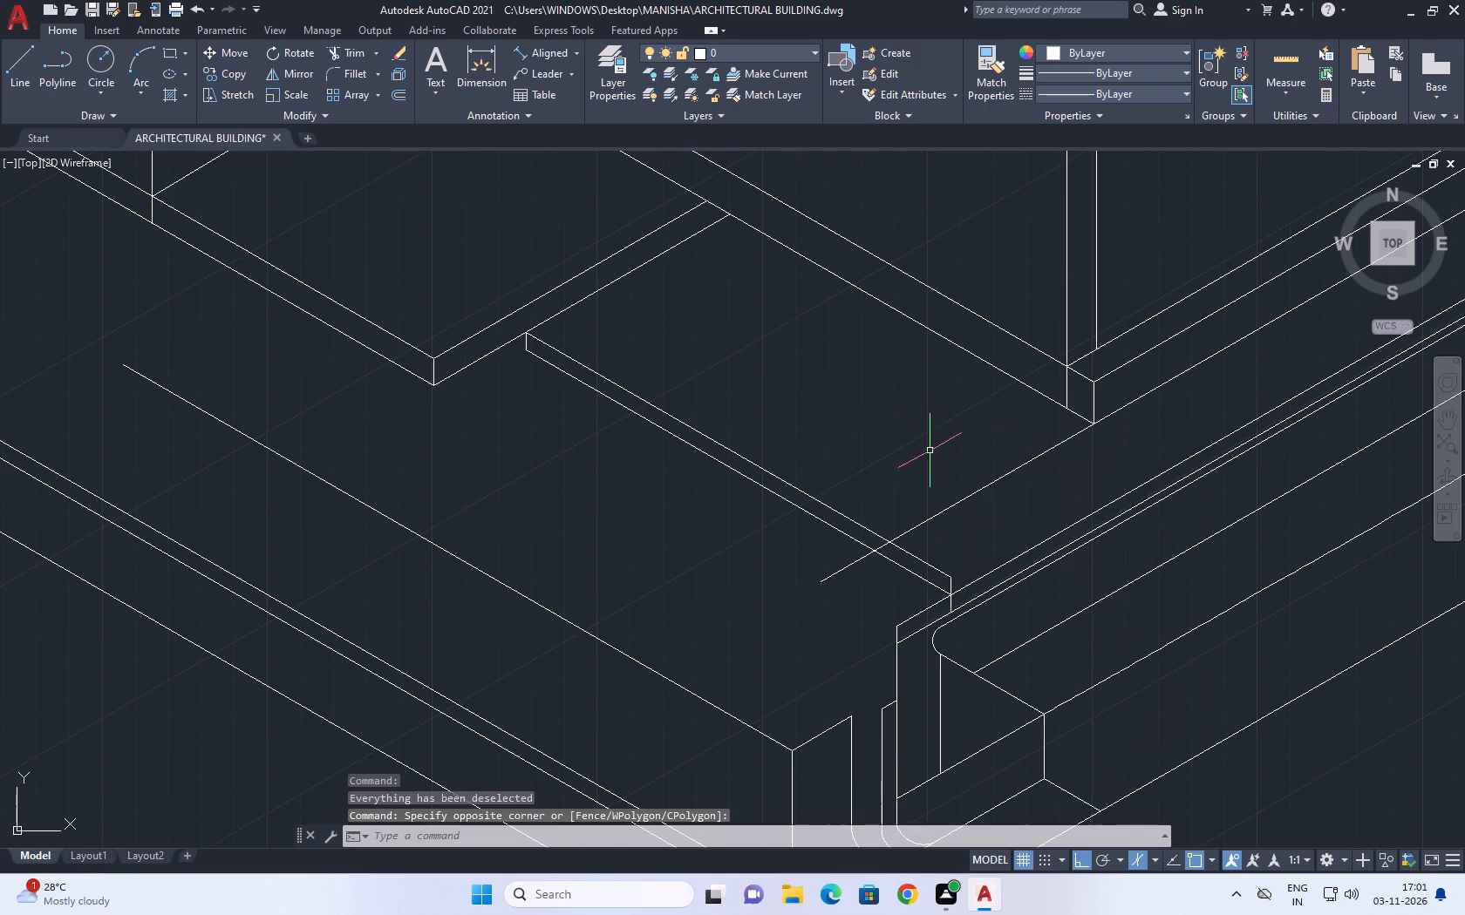
pyautogui.moveTo(951, 522); pyautogui.dragTo(947, 505)
pyautogui.moveTo(931, 480); pyautogui.dragTo(918, 478)
pyautogui.moveTo(955, 447); pyautogui.dragTo(931, 491, button='middle')
pyautogui.rightClick(951, 386)
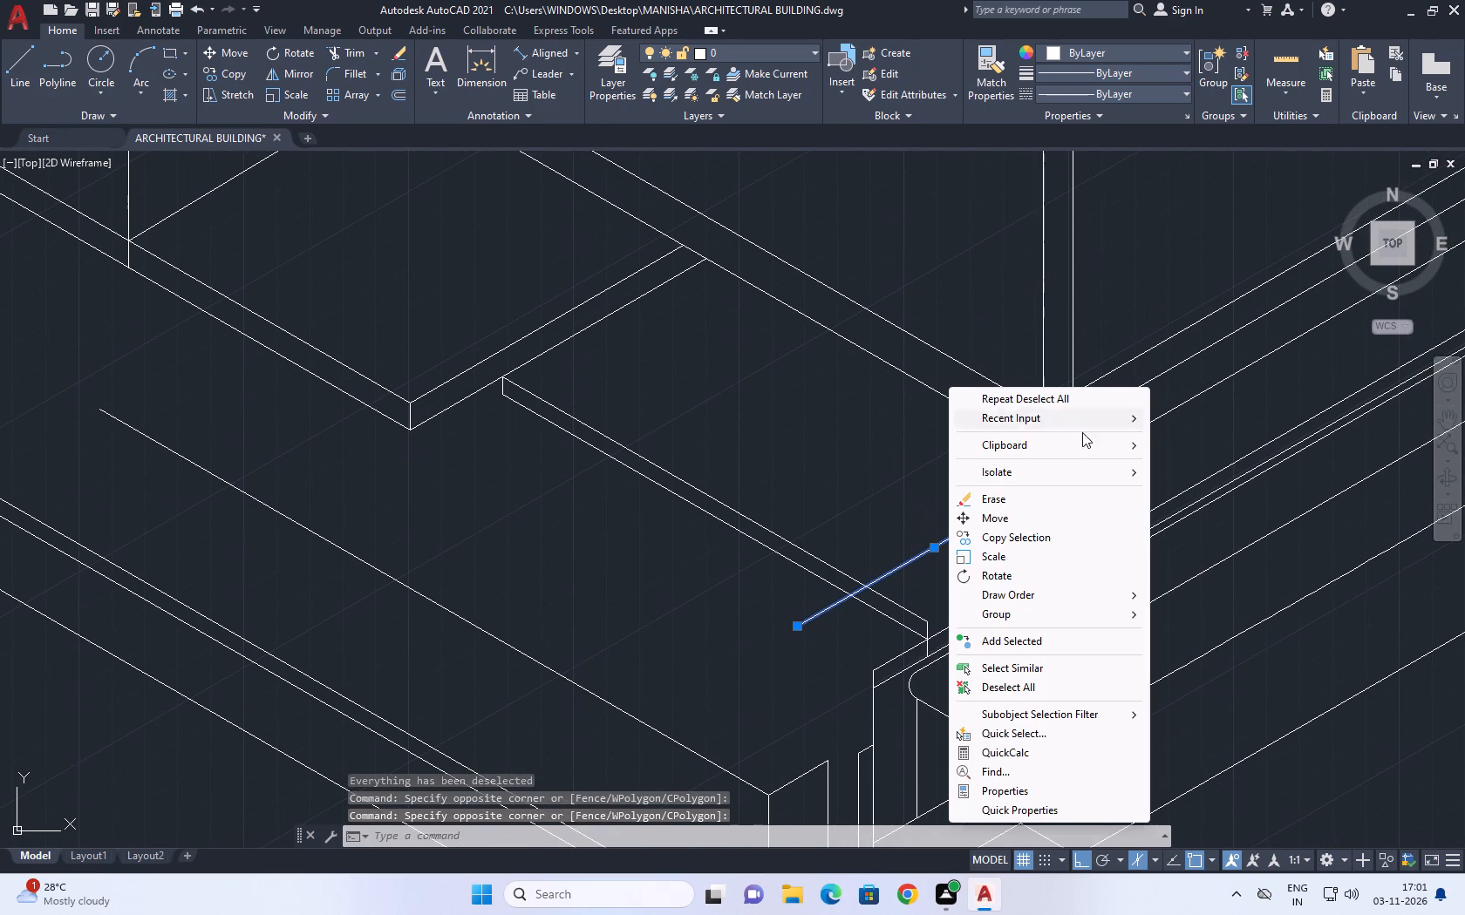
pyautogui.click(1034, 507)
# Draw a 30° isometric line from the floor slab's lower front corner down-left, past the ground base's front edge lines.
pyautogui.scroll(-3, 1071, 510)
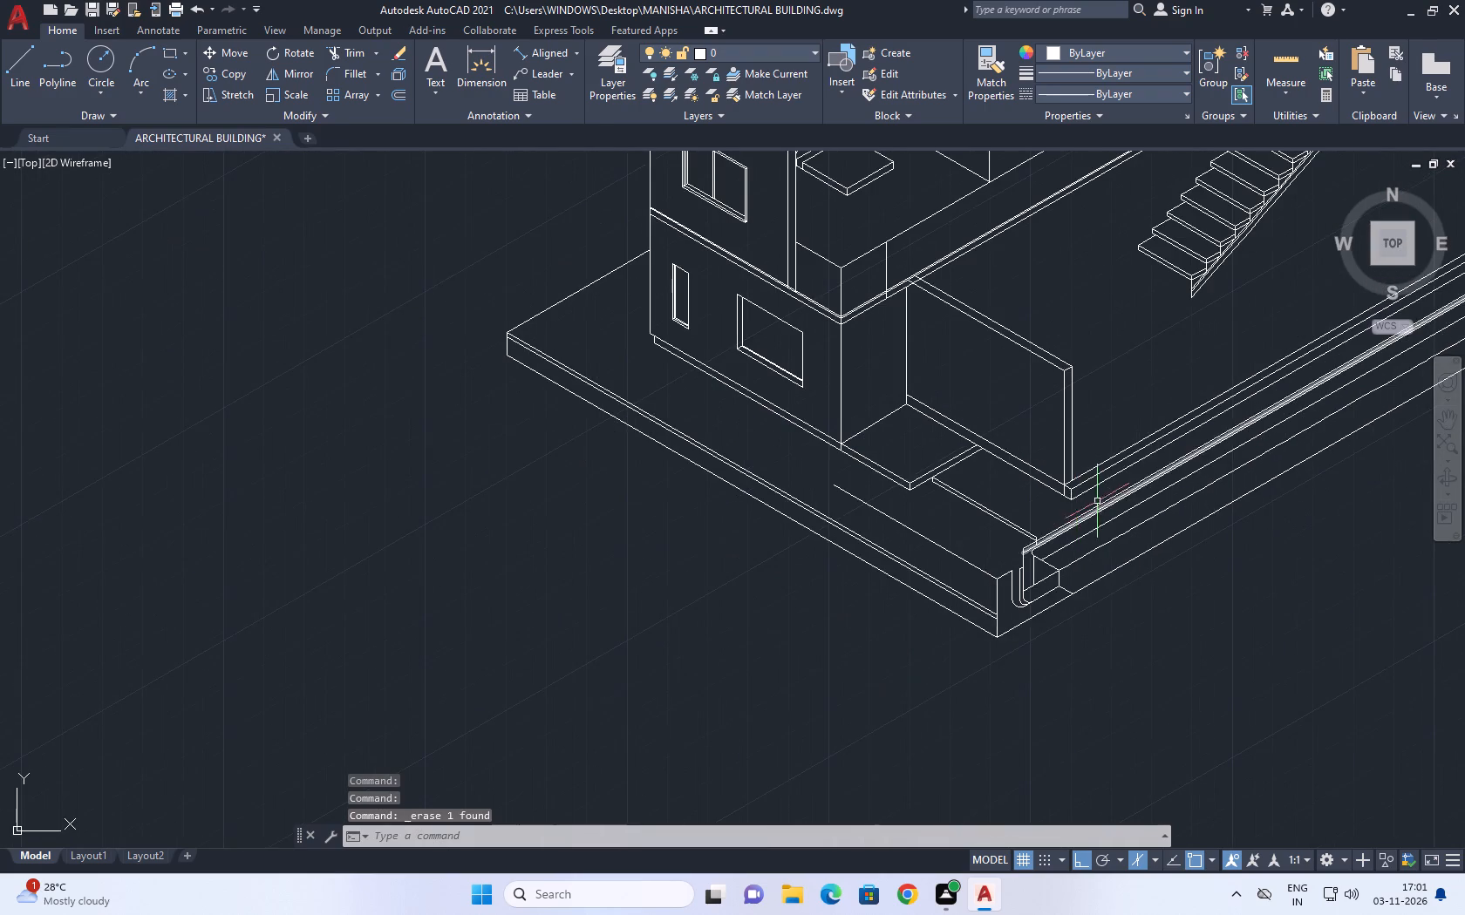
pyautogui.moveTo(1095, 500); pyautogui.dragTo(1106, 525, button='middle')
pyautogui.scroll(1, 806, 475)
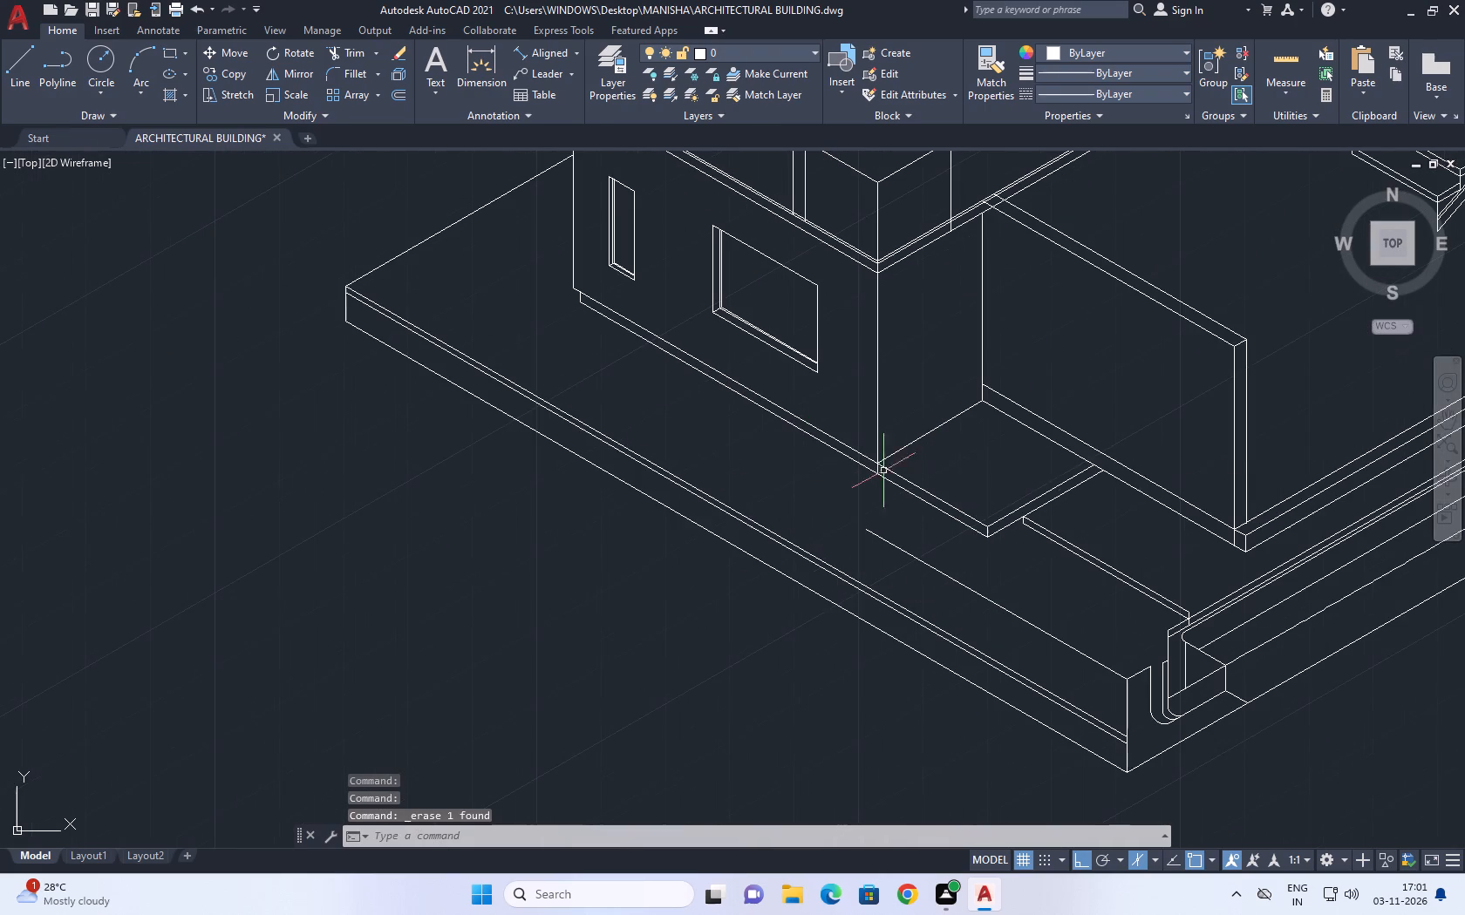
pyautogui.moveTo(1102, 480); pyautogui.dragTo(1084, 430, button='middle')
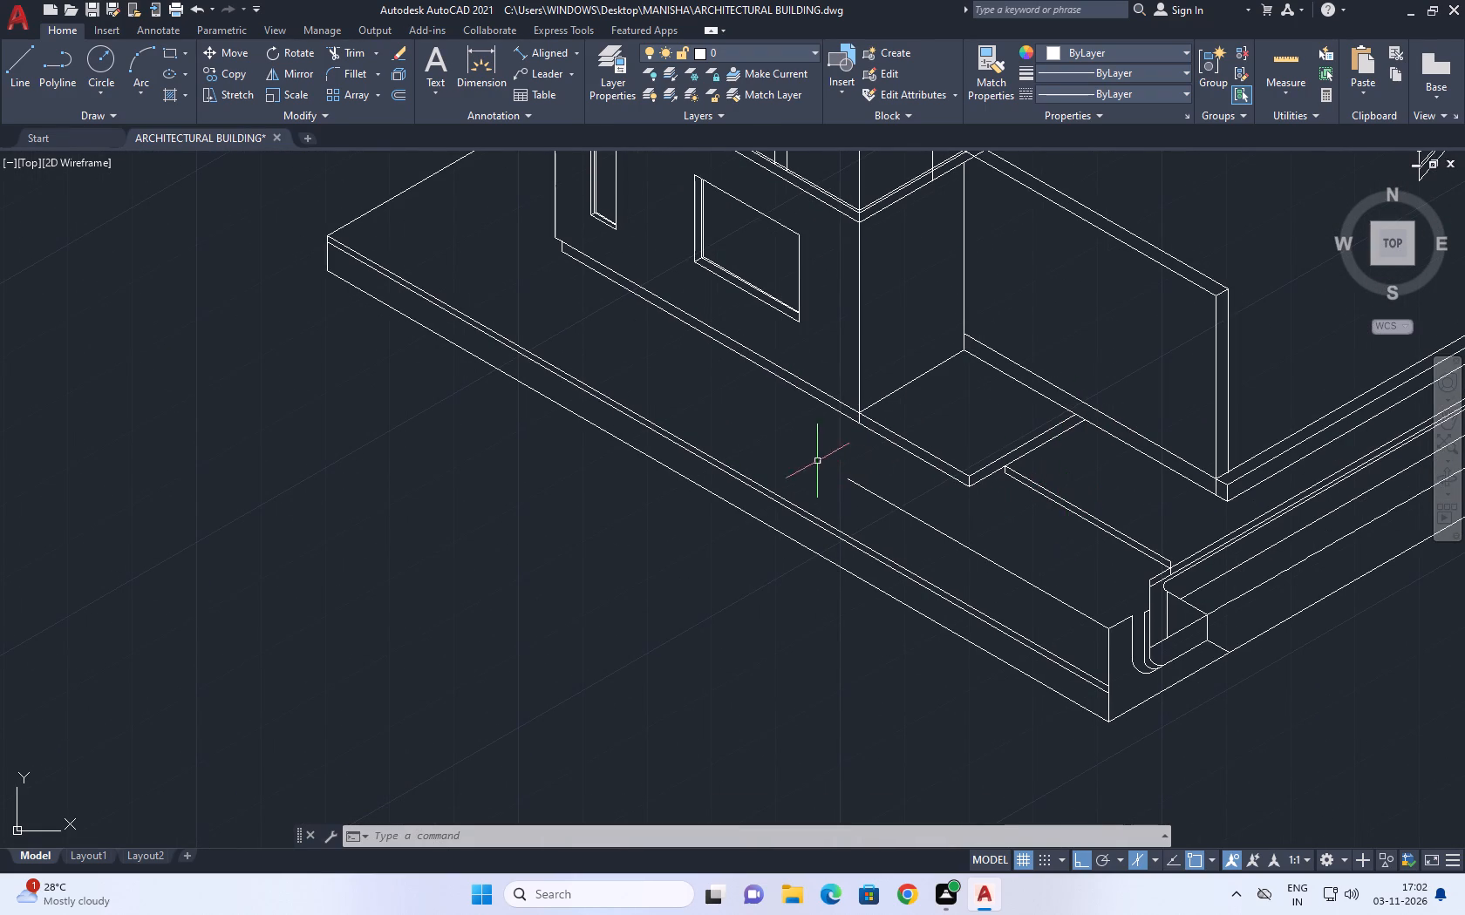
pyautogui.scroll(1, 876, 383)
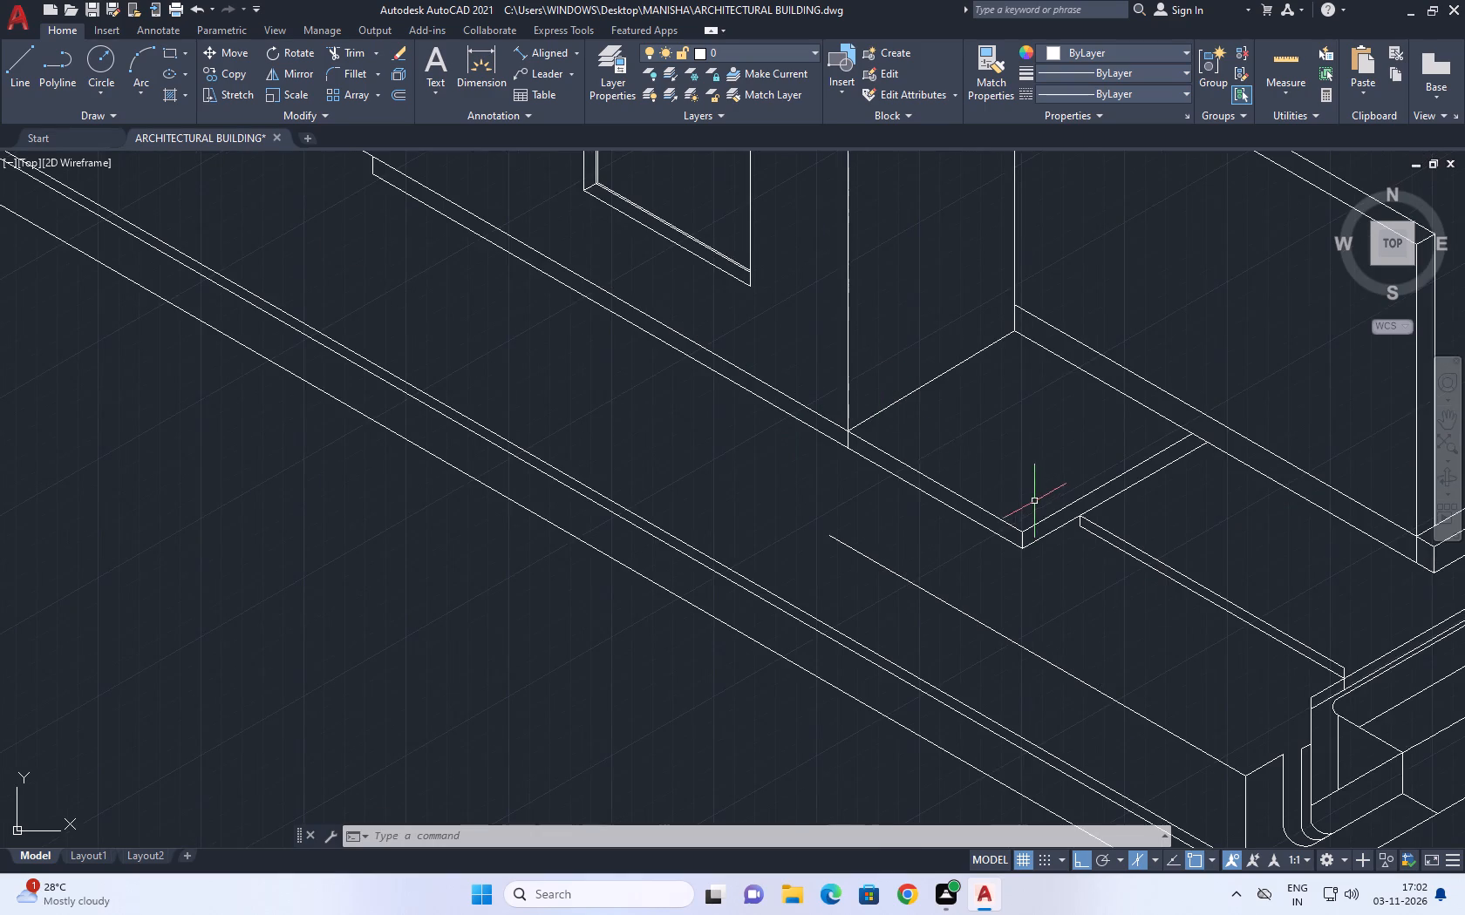
pyautogui.moveTo(1031, 499); pyautogui.dragTo(966, 342, button='middle')
pyautogui.moveTo(965, 424); pyautogui.dragTo(956, 445, button='middle')
pyautogui.press('l')
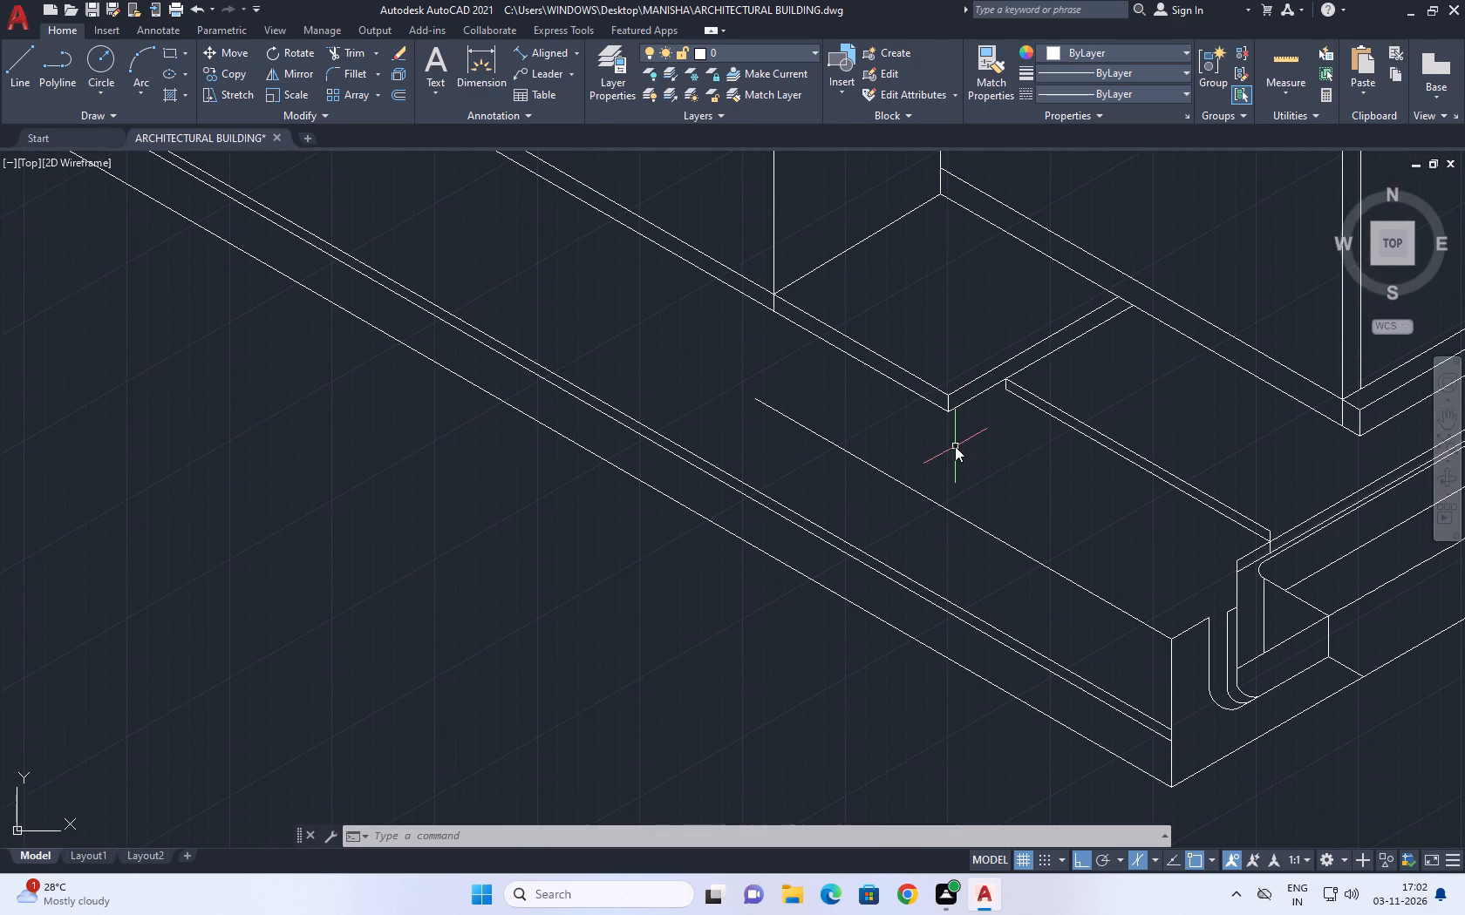
pyautogui.press('space')
pyautogui.scroll(2, 934, 439)
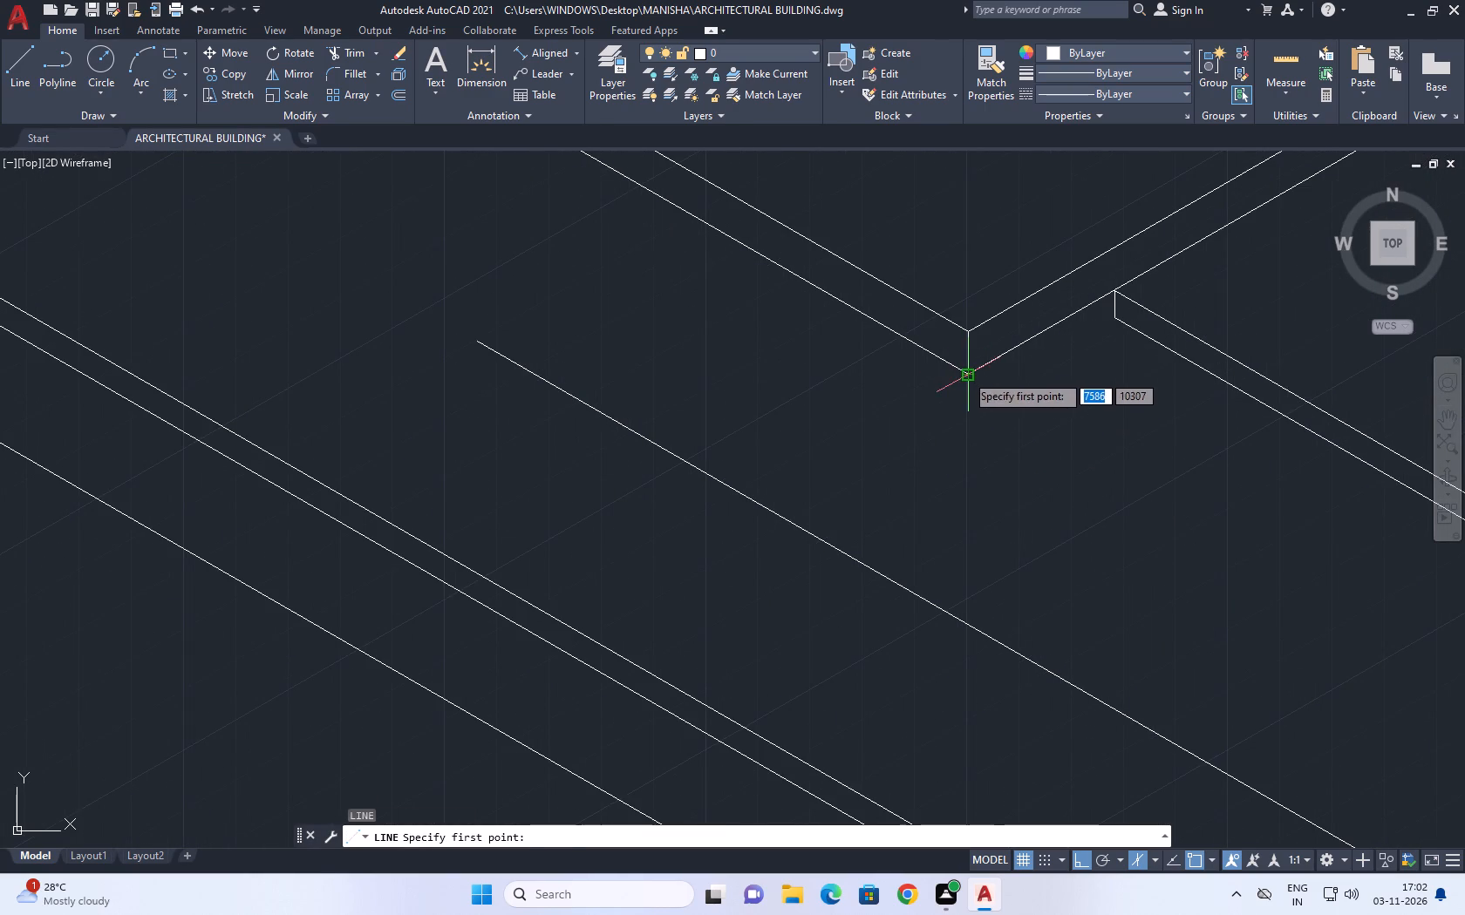
pyautogui.click(965, 374)
pyautogui.scroll(-1, 738, 476)
pyautogui.moveTo(556, 554); pyautogui.dragTo(741, 424, button='middle')
pyautogui.moveTo(573, 521); pyautogui.dragTo(583, 519)
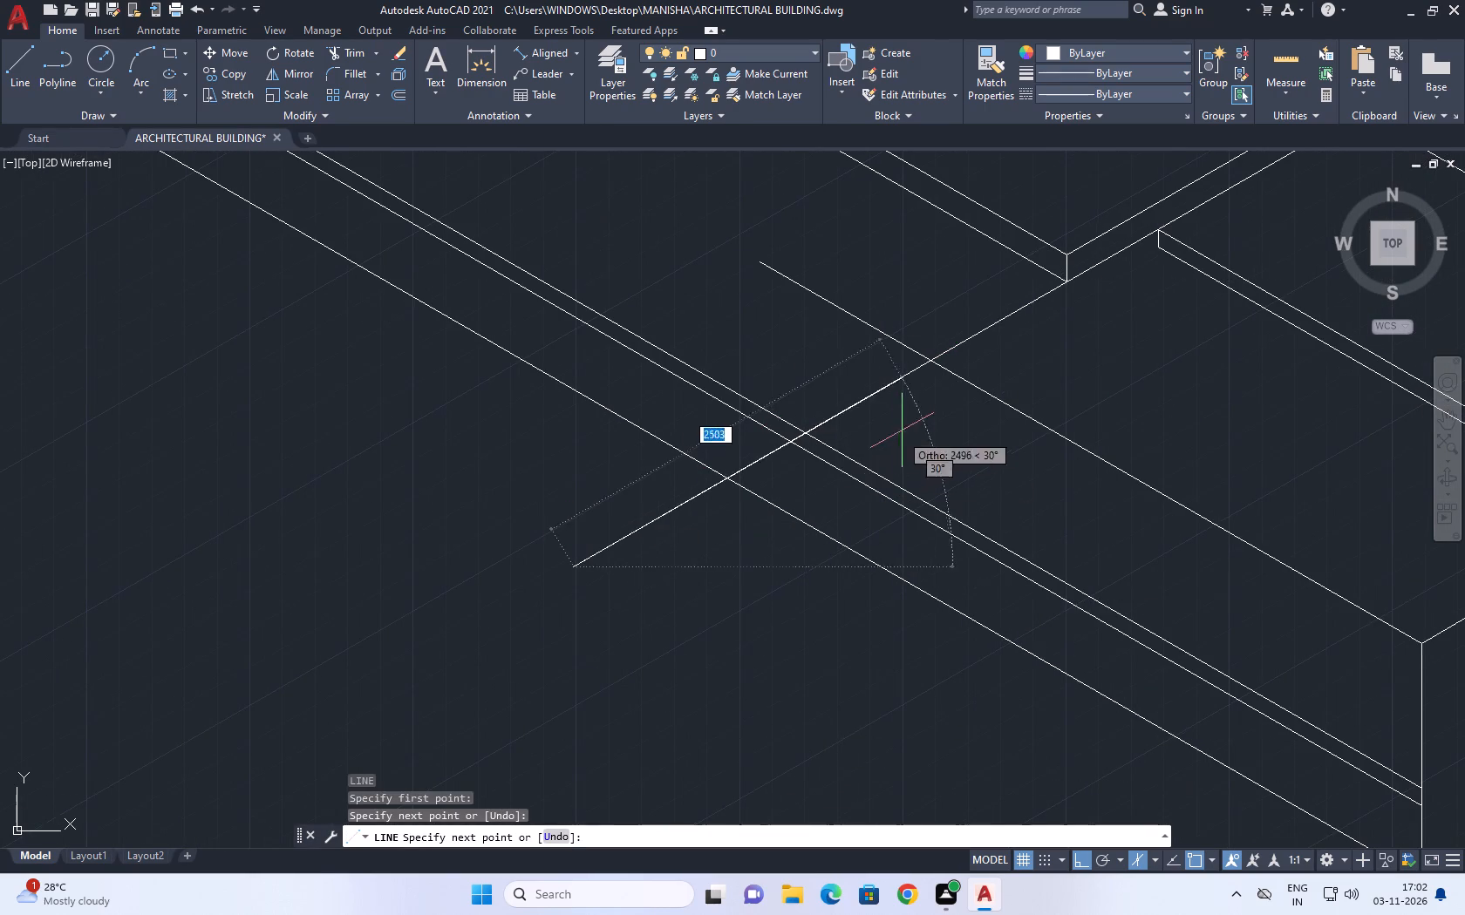
pyautogui.press('Escape')
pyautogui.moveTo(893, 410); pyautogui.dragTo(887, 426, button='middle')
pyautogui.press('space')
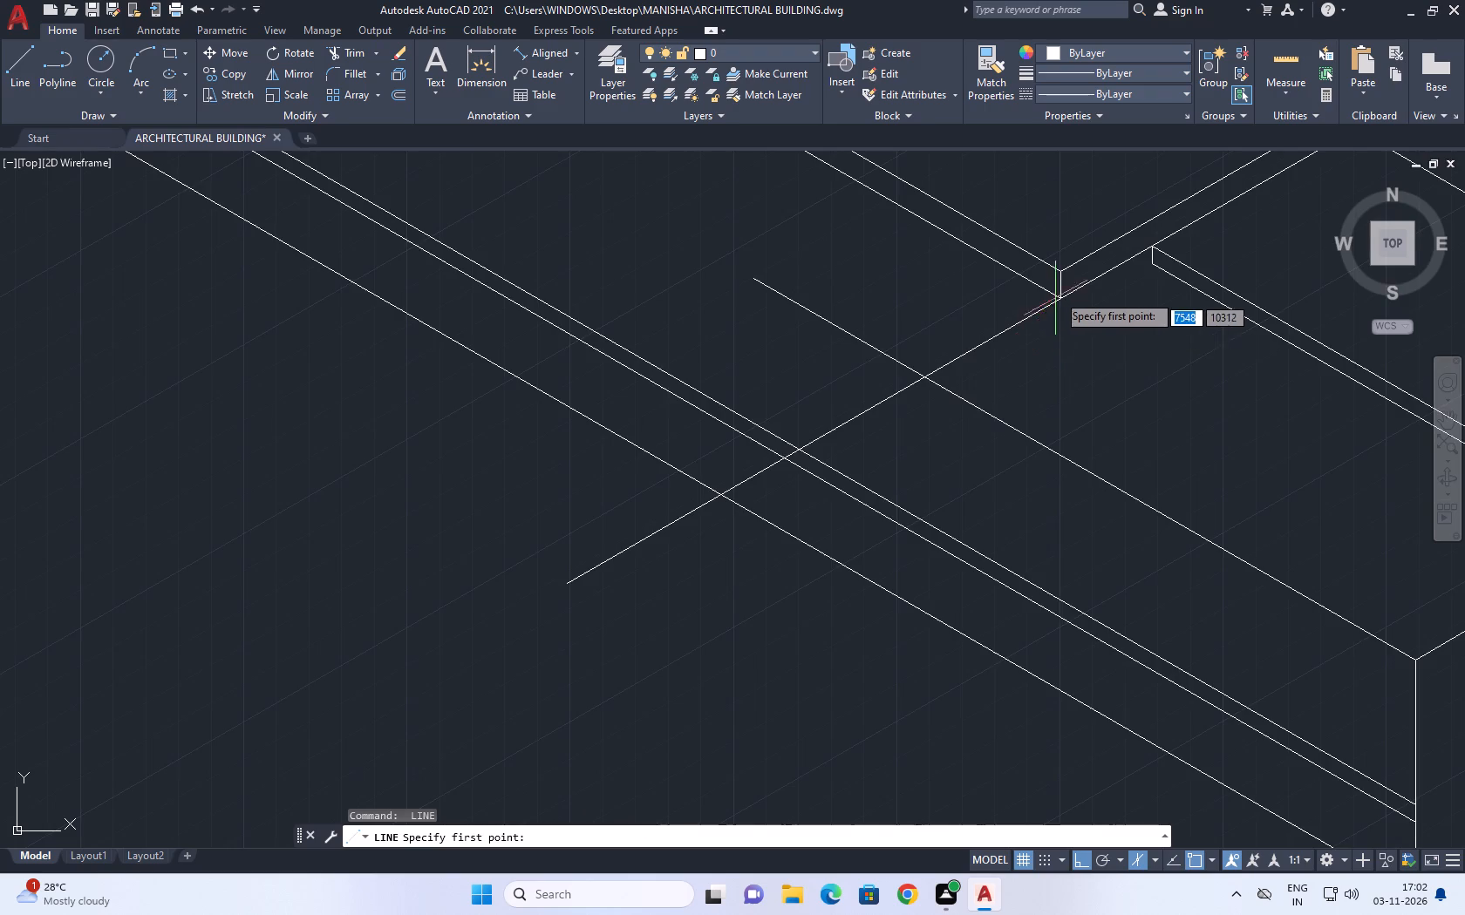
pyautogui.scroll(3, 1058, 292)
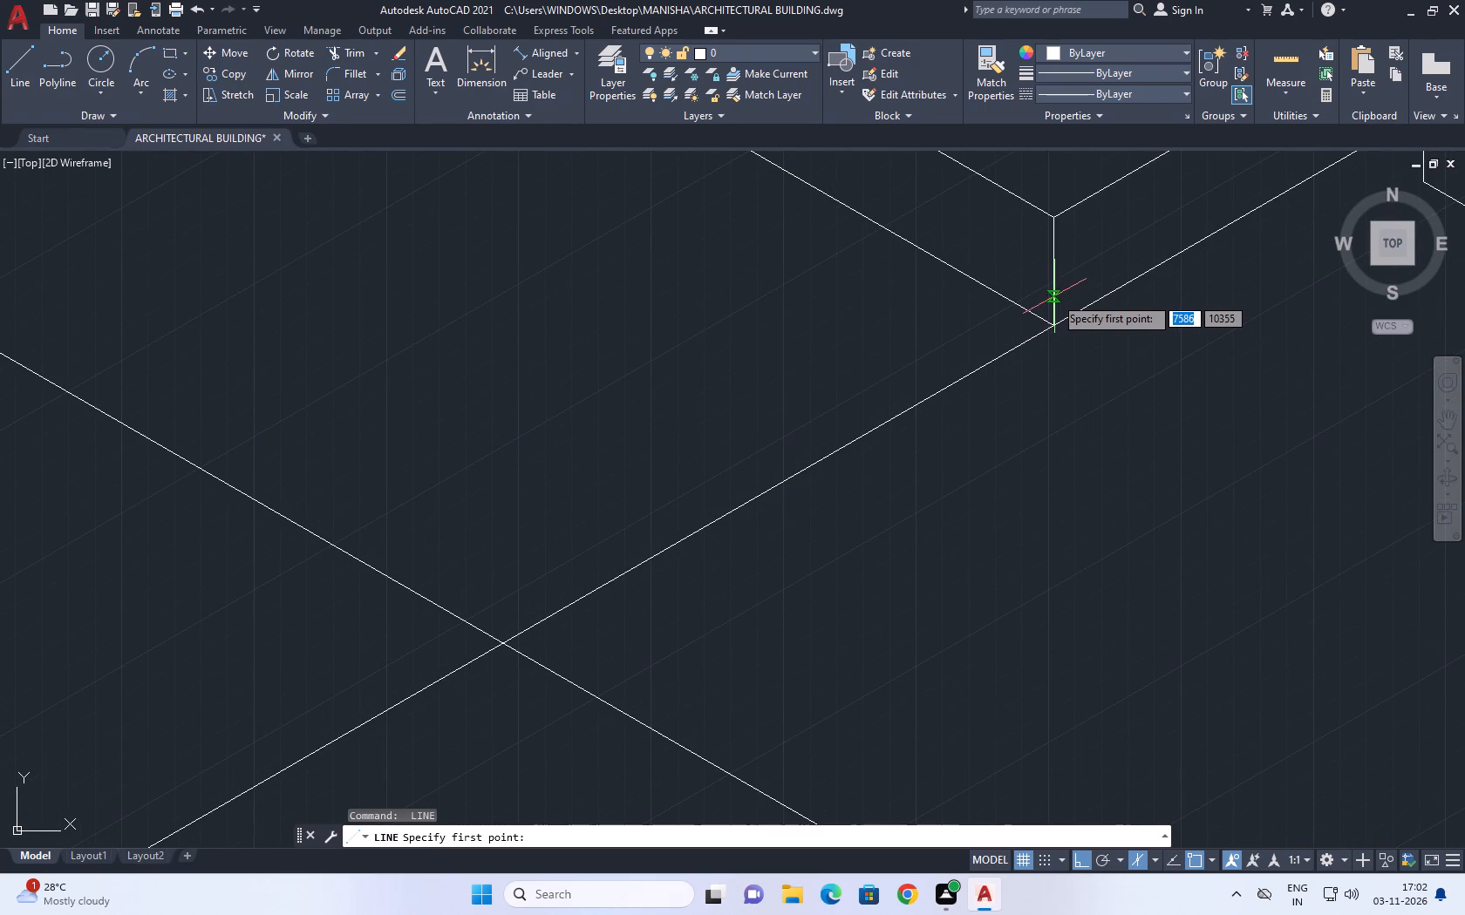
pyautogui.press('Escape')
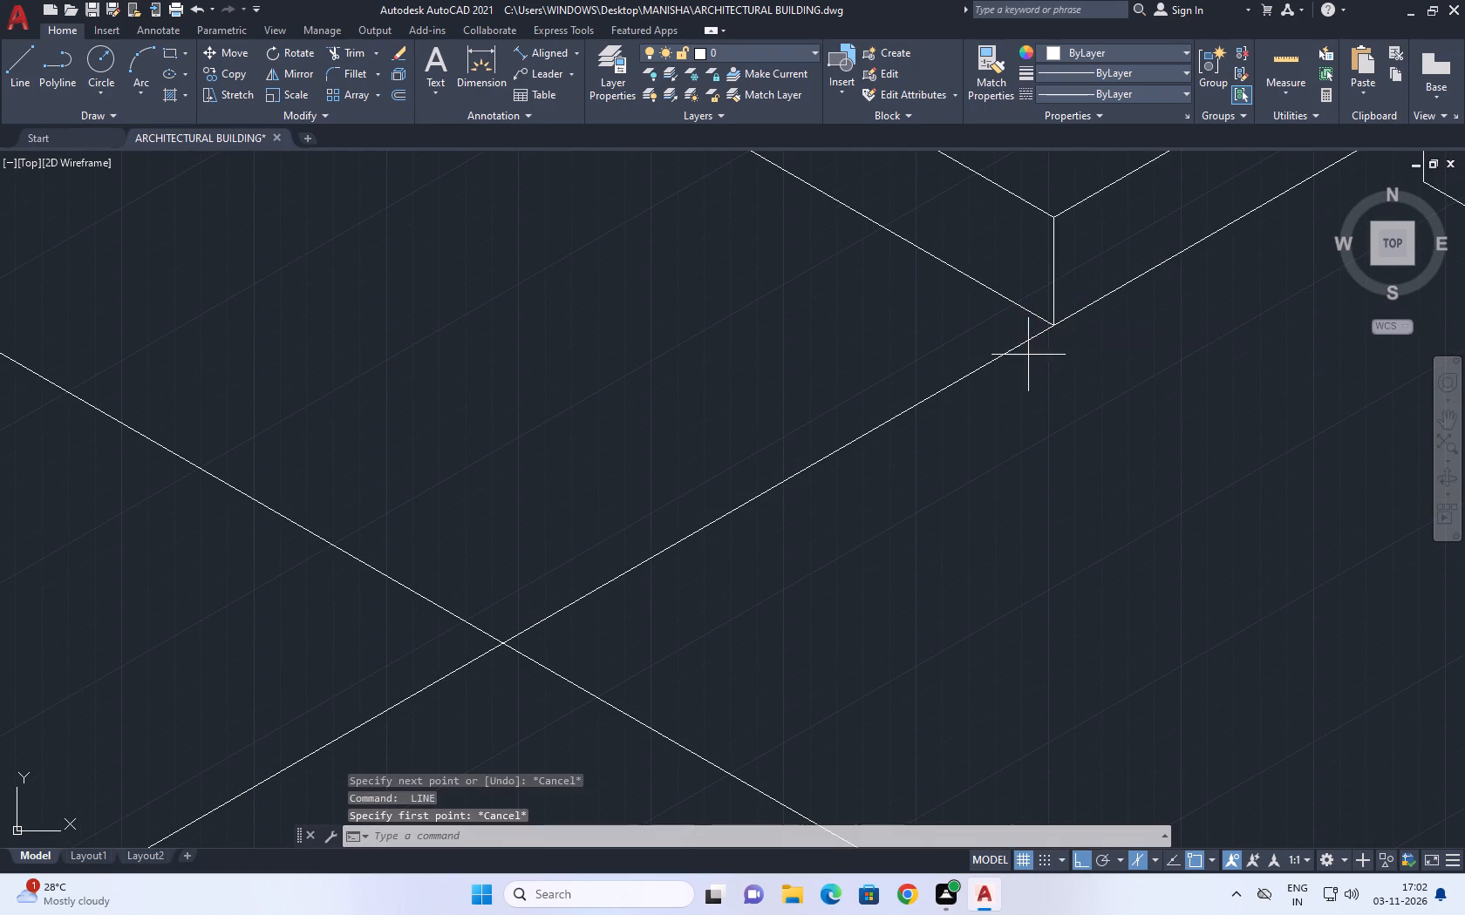
# Copy the isometric line at the floor slab's lower front corner about 40 units straight up.
pyautogui.click(1028, 355)
pyautogui.click(949, 332)
pyautogui.write('co')
pyautogui.press('space')
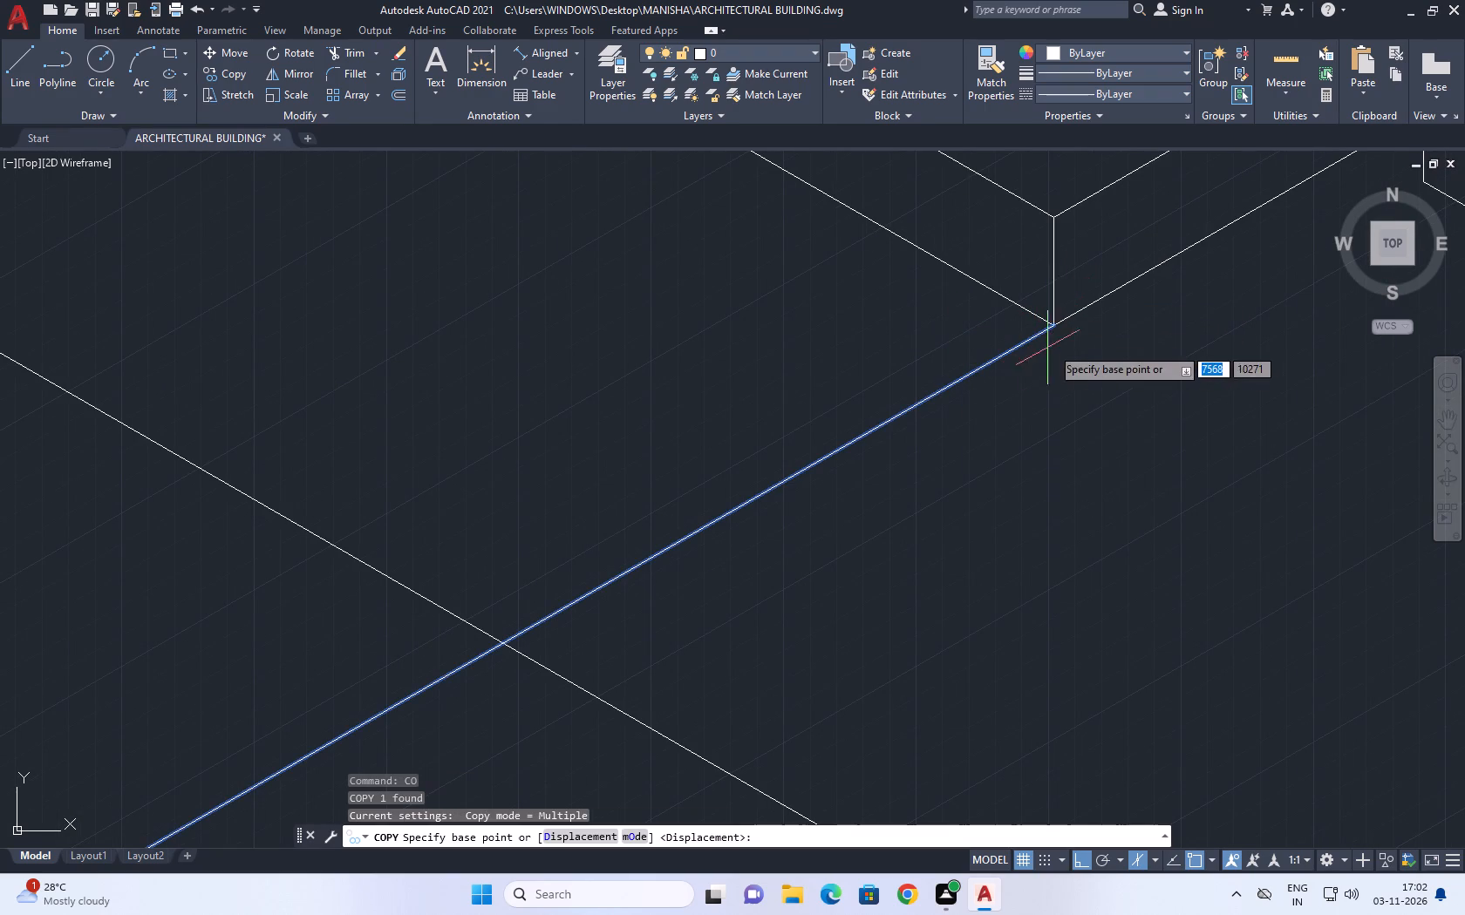
pyautogui.click(1057, 329)
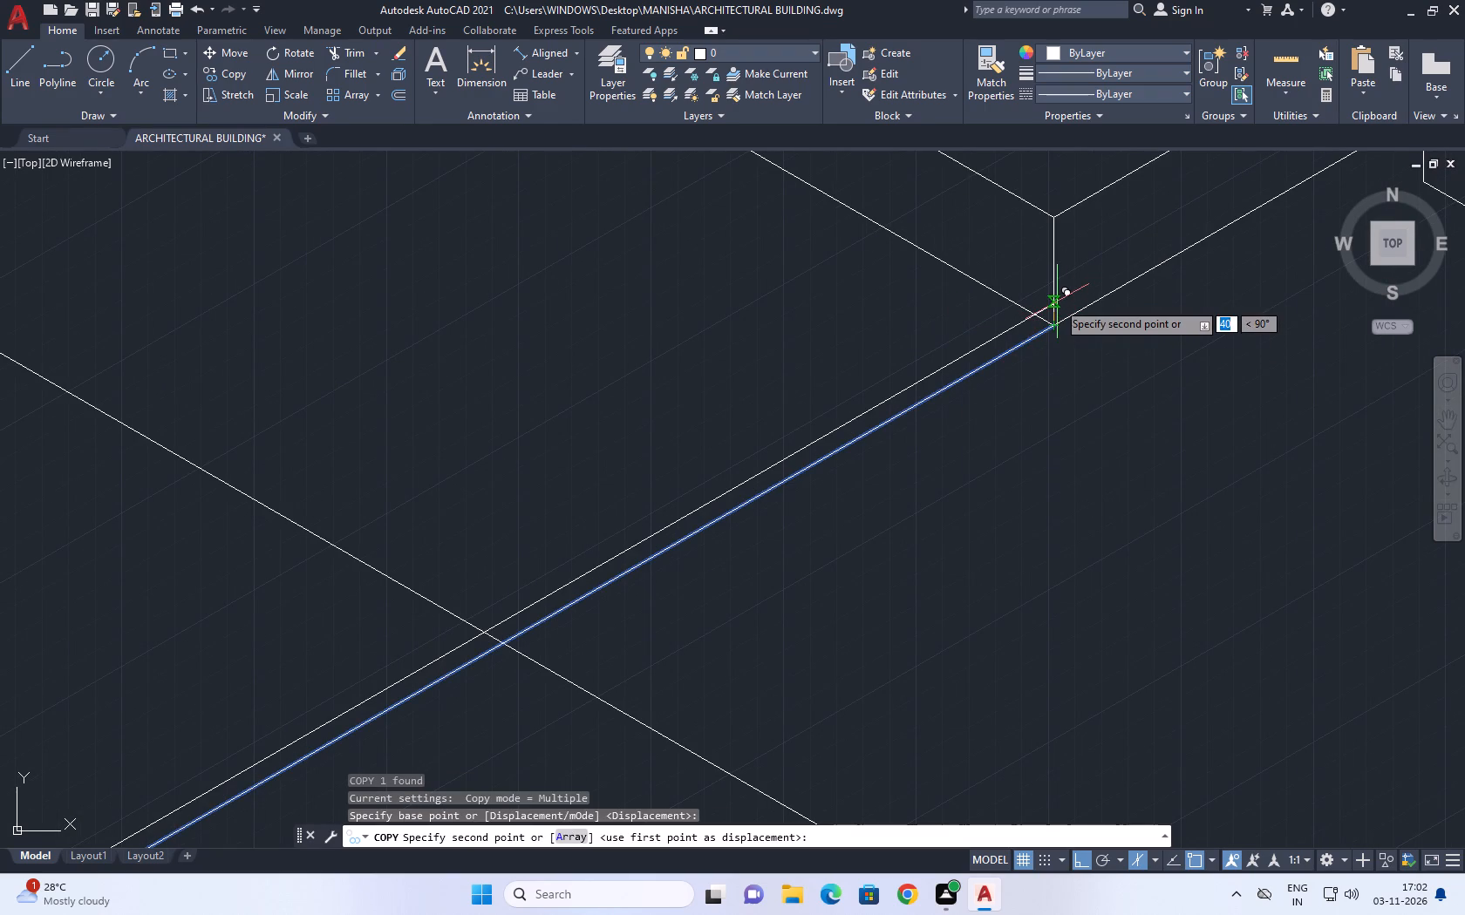
pyautogui.moveTo(1057, 302); pyautogui.dragTo(1058, 313)
pyautogui.press('Escape')
# Copy the lower of the two parallel isometric lines up-left to the slab edge below the window wall's vertical corner.
pyautogui.scroll(-4, 1076, 325)
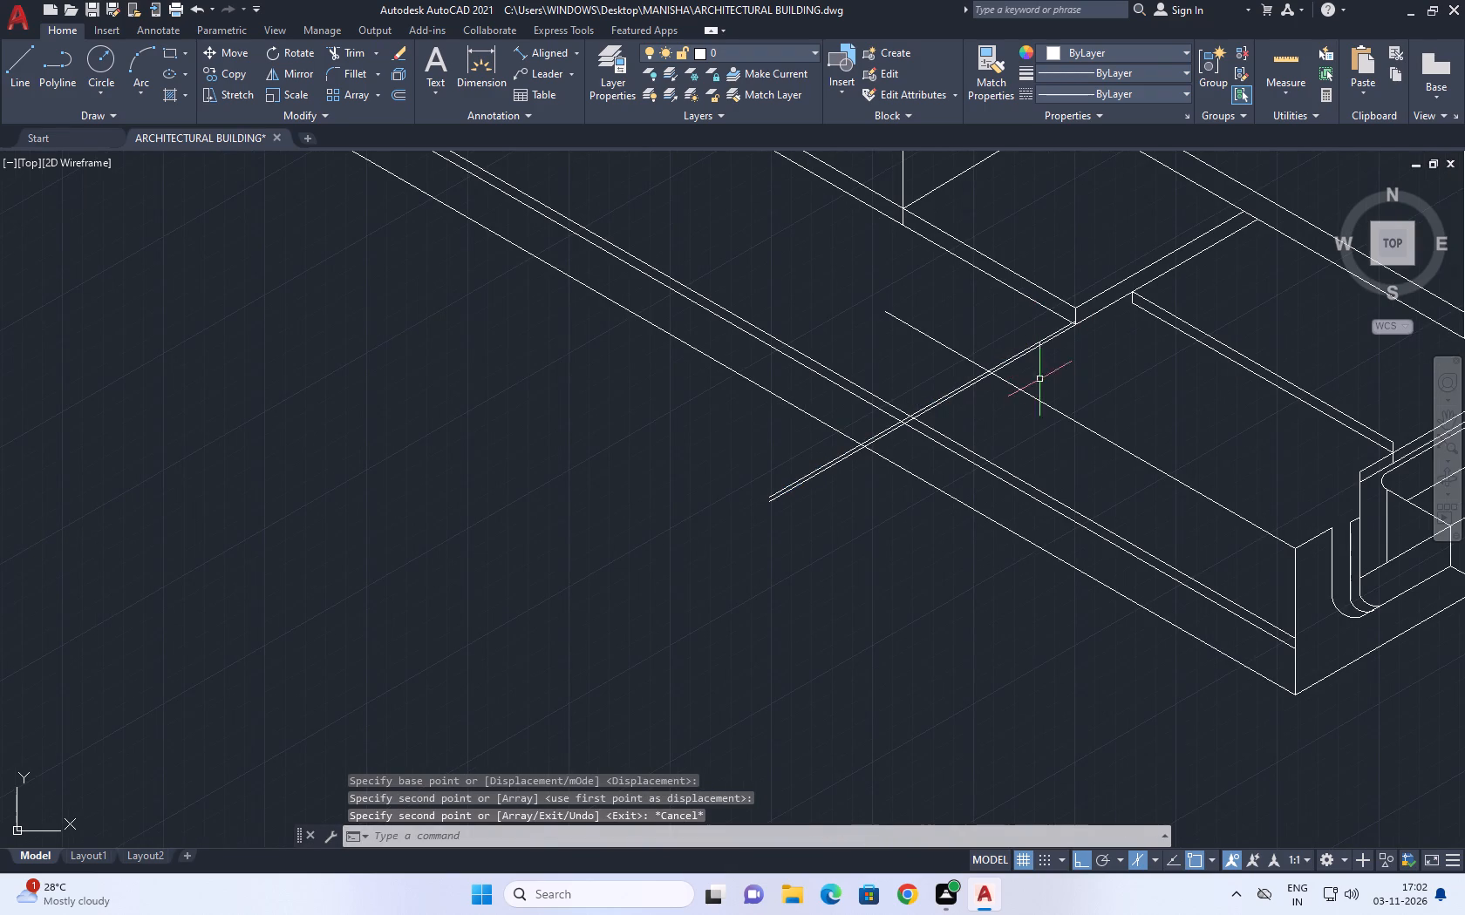
pyautogui.moveTo(1041, 407); pyautogui.dragTo(1042, 417, button='middle')
pyautogui.moveTo(958, 308); pyautogui.dragTo(965, 375, button='middle')
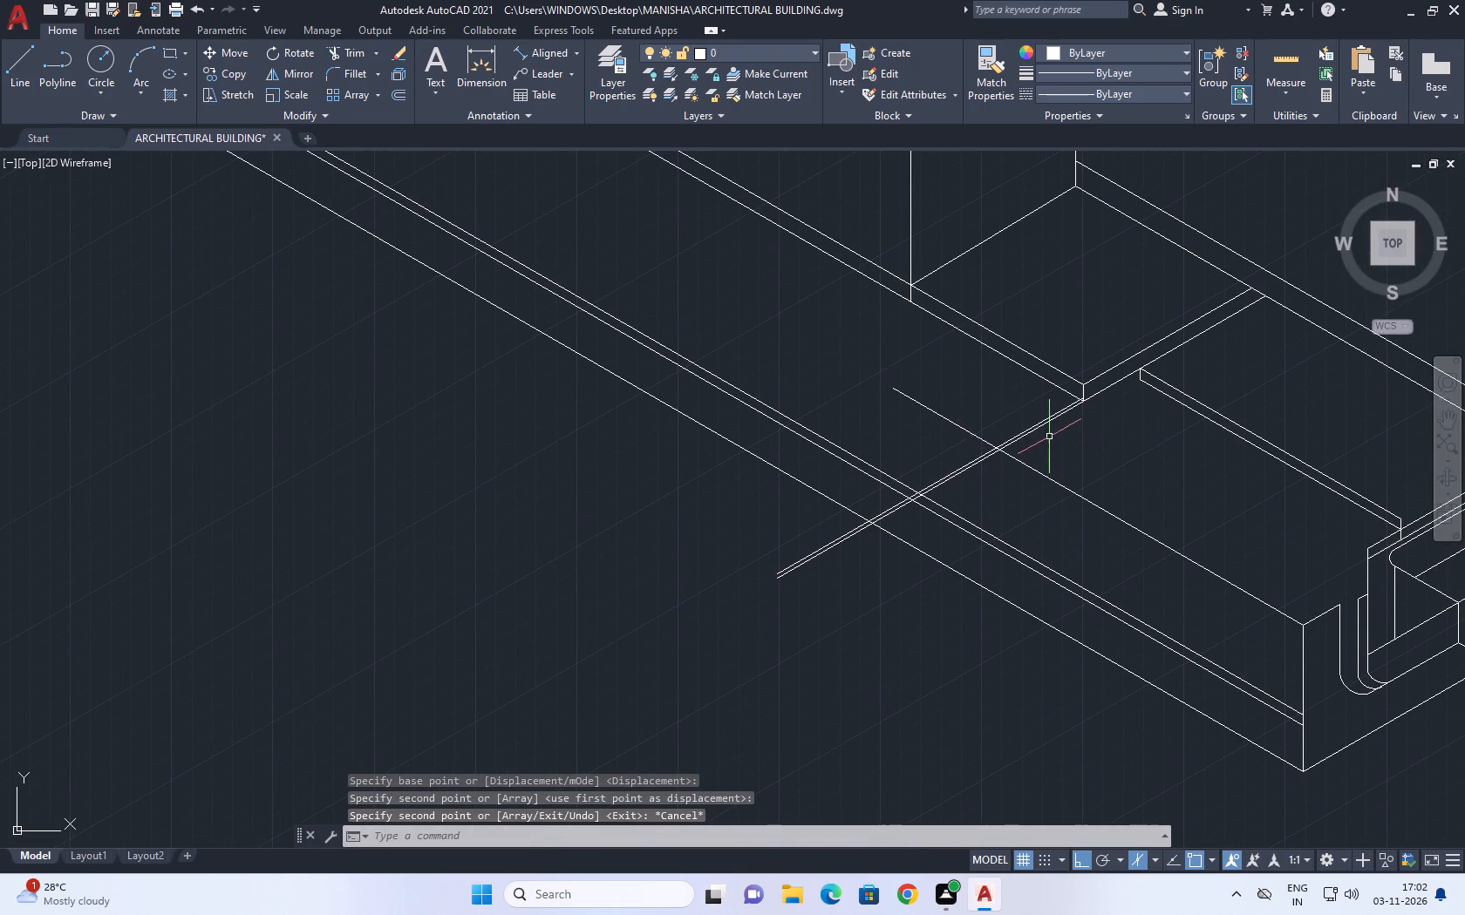
pyautogui.scroll(5, 1049, 433)
pyautogui.click(979, 333)
pyautogui.moveTo(980, 439); pyautogui.dragTo(981, 501, button='middle')
pyautogui.press('c')
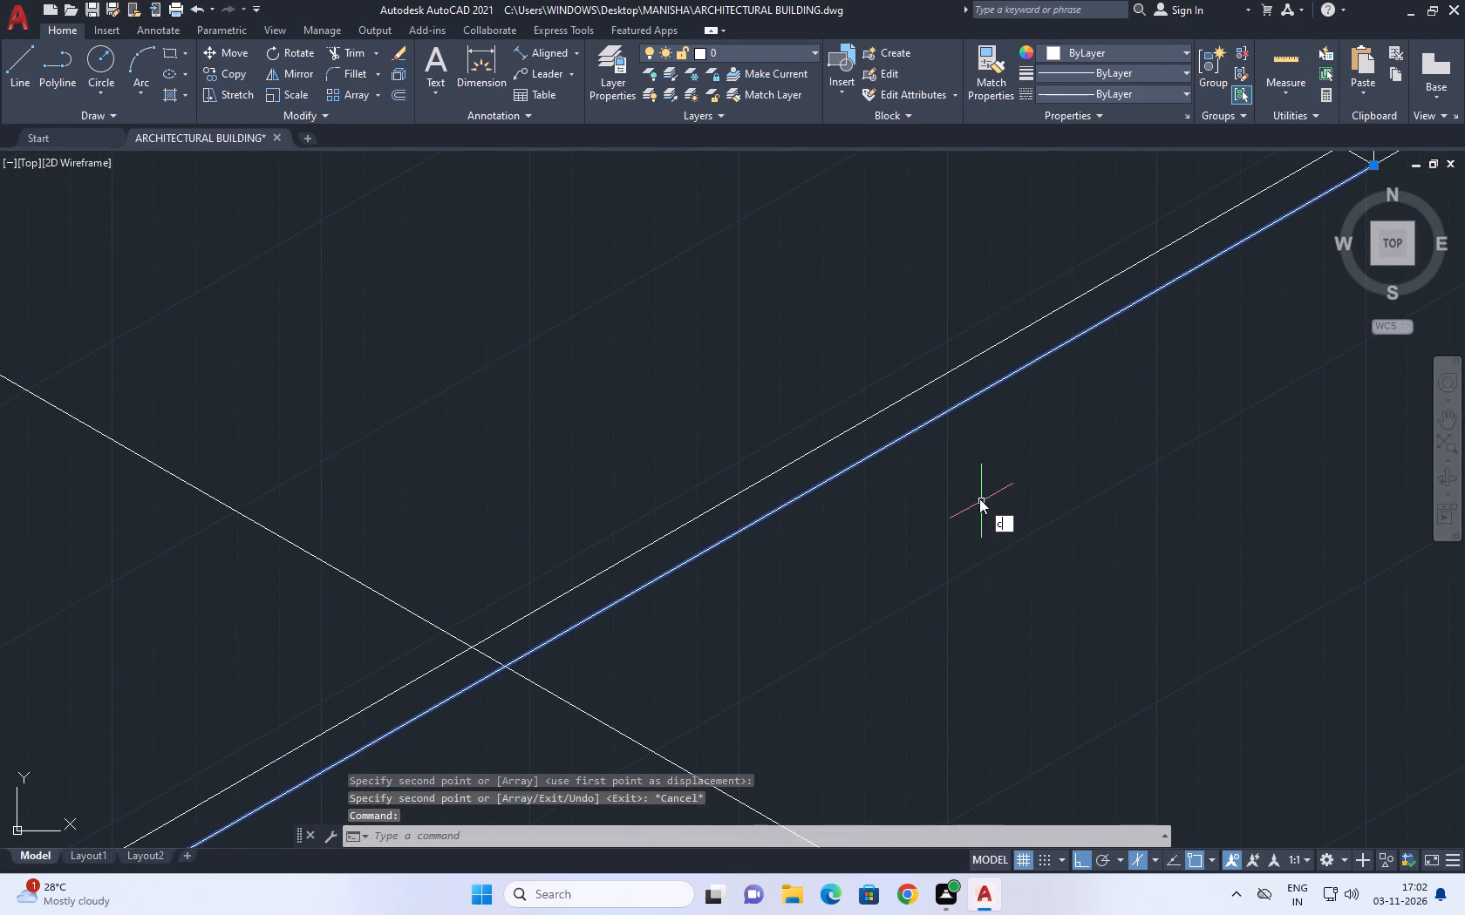
pyautogui.press('o')
pyautogui.press('space')
pyautogui.scroll(-2, 979, 474)
pyautogui.click(1135, 356)
pyautogui.scroll(-4, 962, 328)
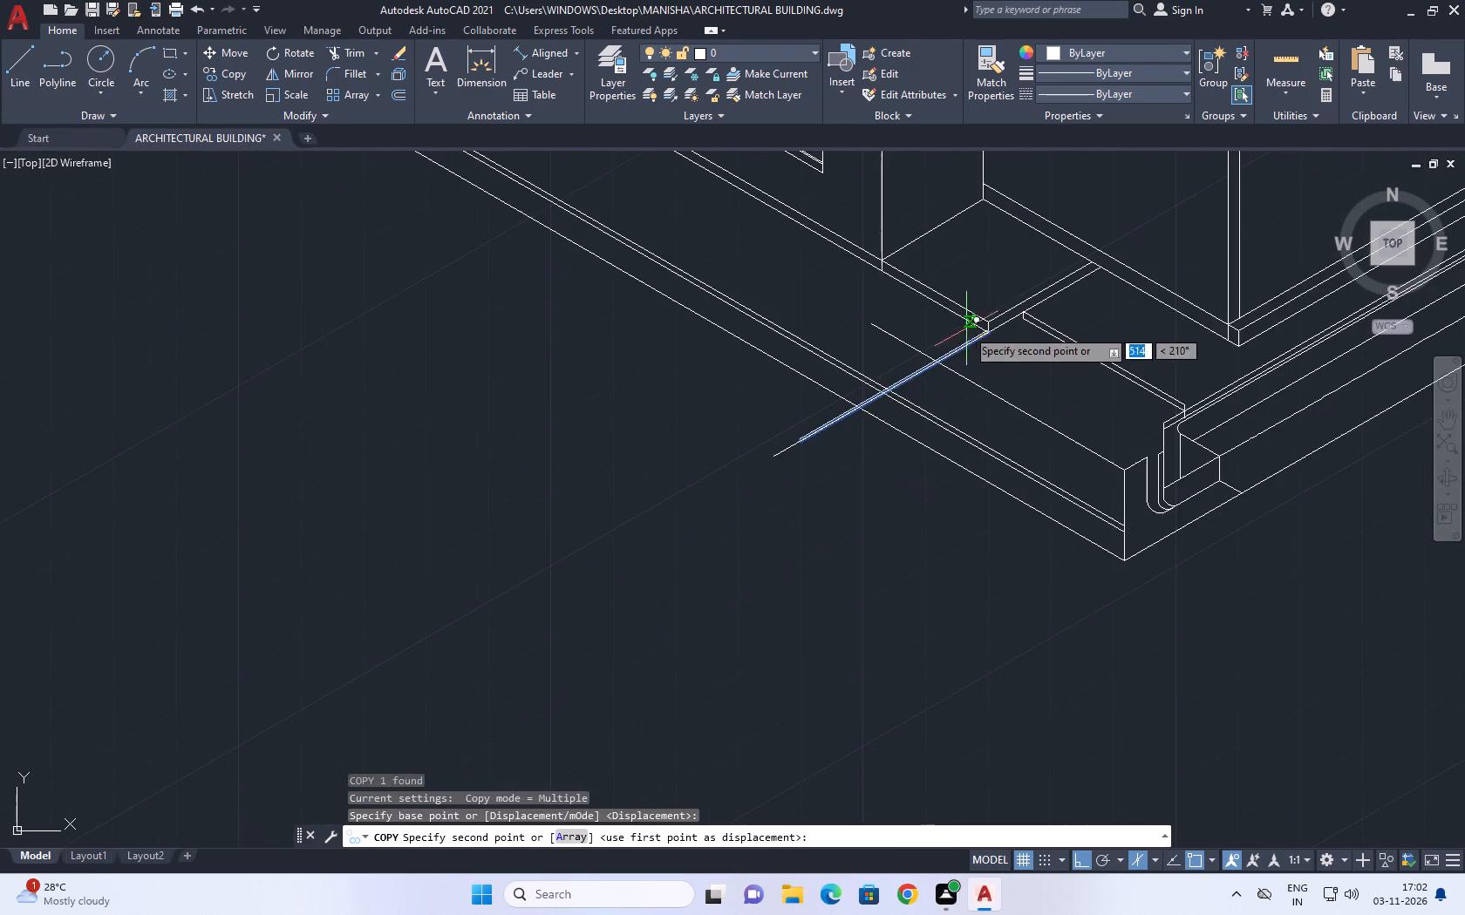
pyautogui.scroll(3, 896, 274)
pyautogui.click(820, 260)
pyautogui.press('Escape')
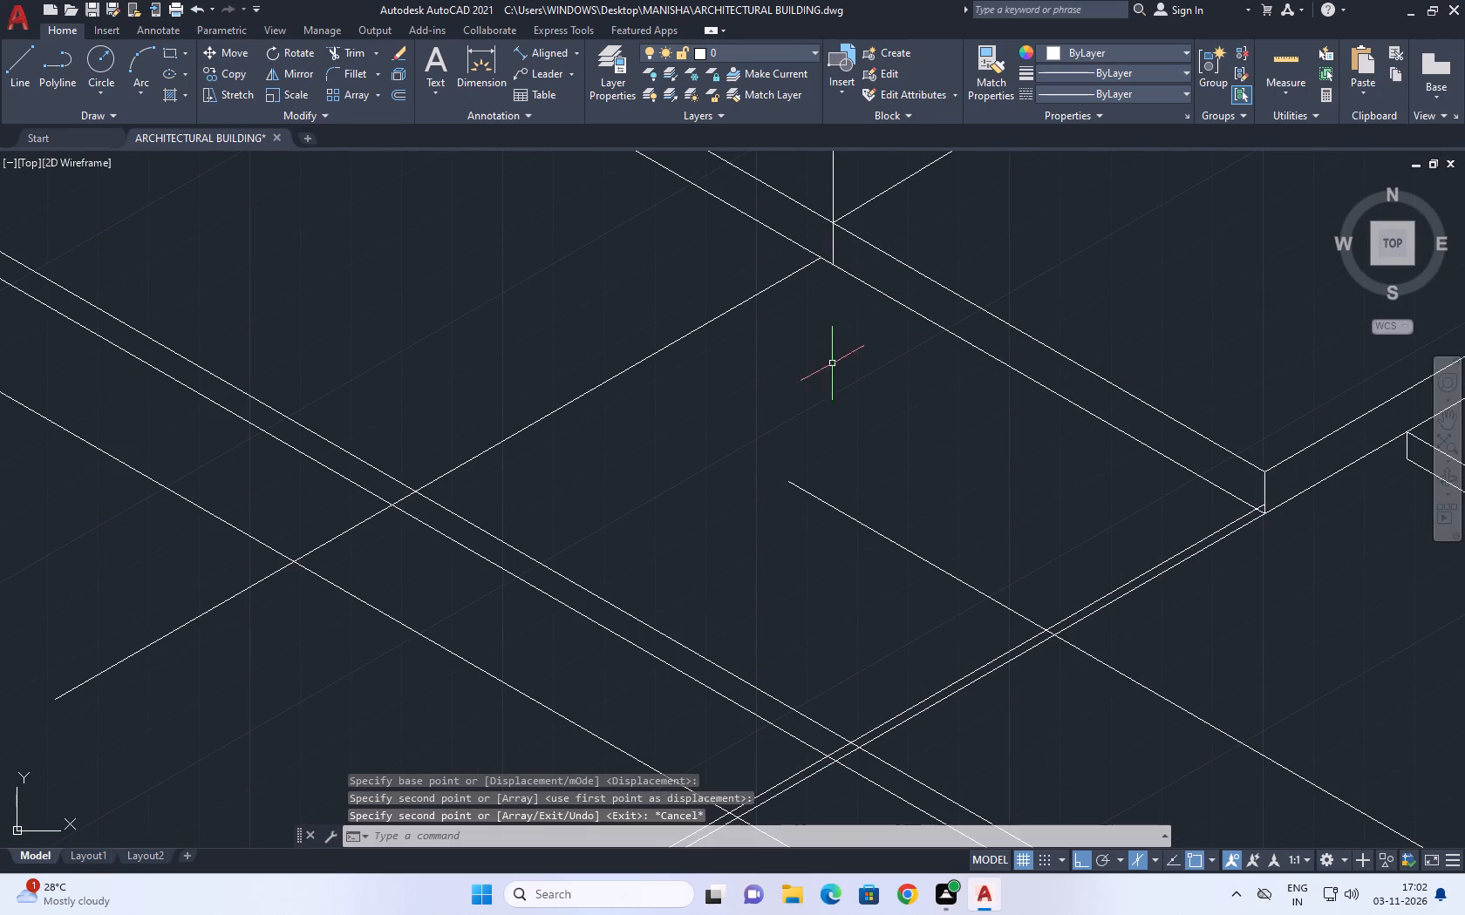
# Move the new isometric copy so its upper end meets the bottom of the wall corner's short vertical.
pyautogui.click(797, 270)
pyautogui.moveTo(866, 359); pyautogui.dragTo(867, 376, button='middle')
pyautogui.press('m')
pyautogui.press('space')
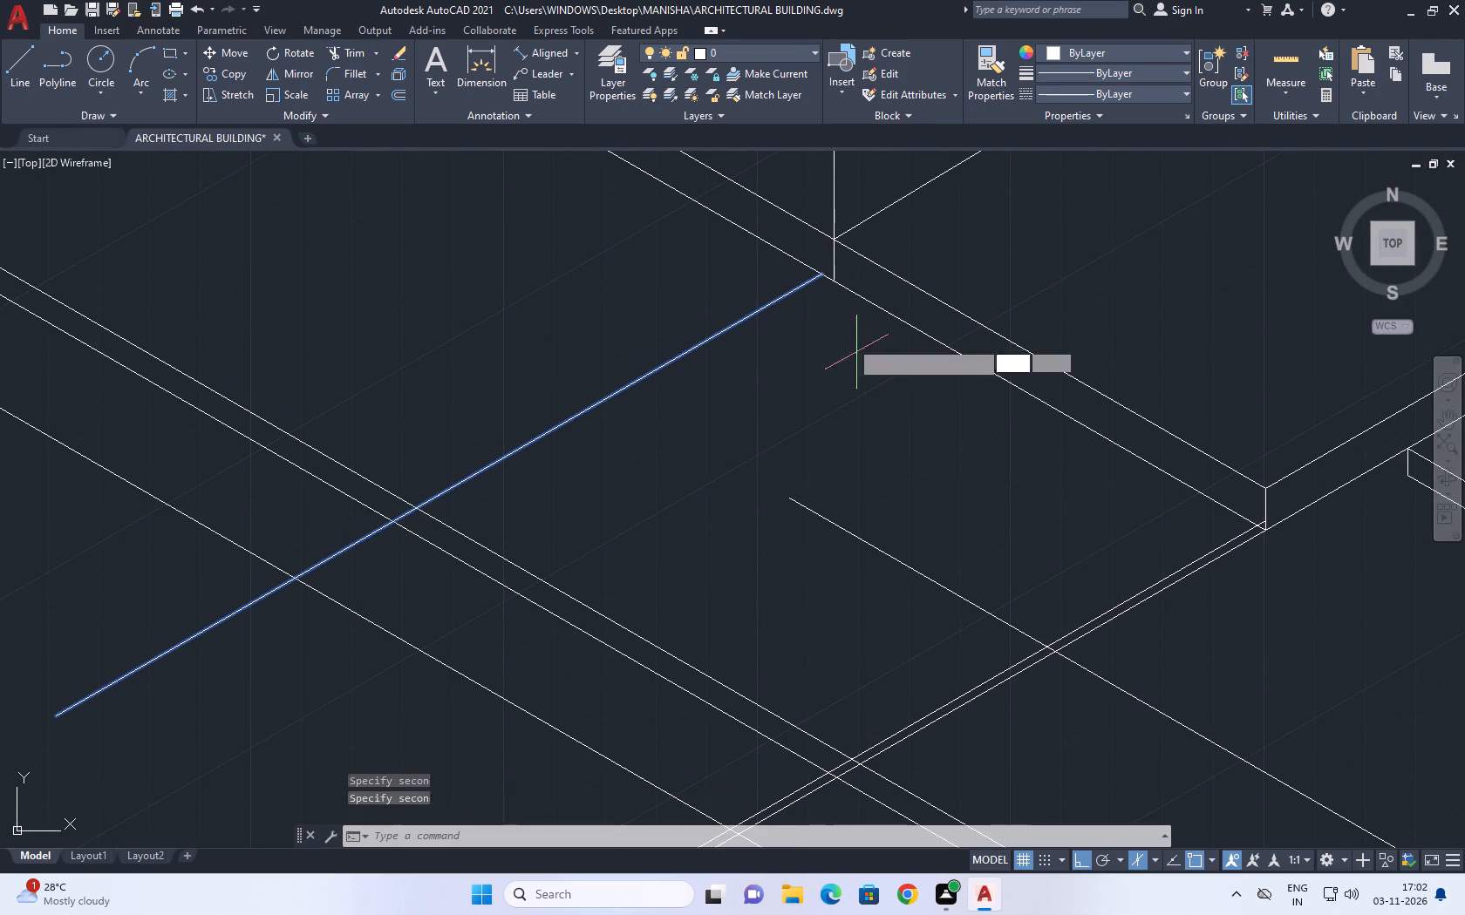
pyautogui.scroll(2, 818, 251)
pyautogui.click(819, 311)
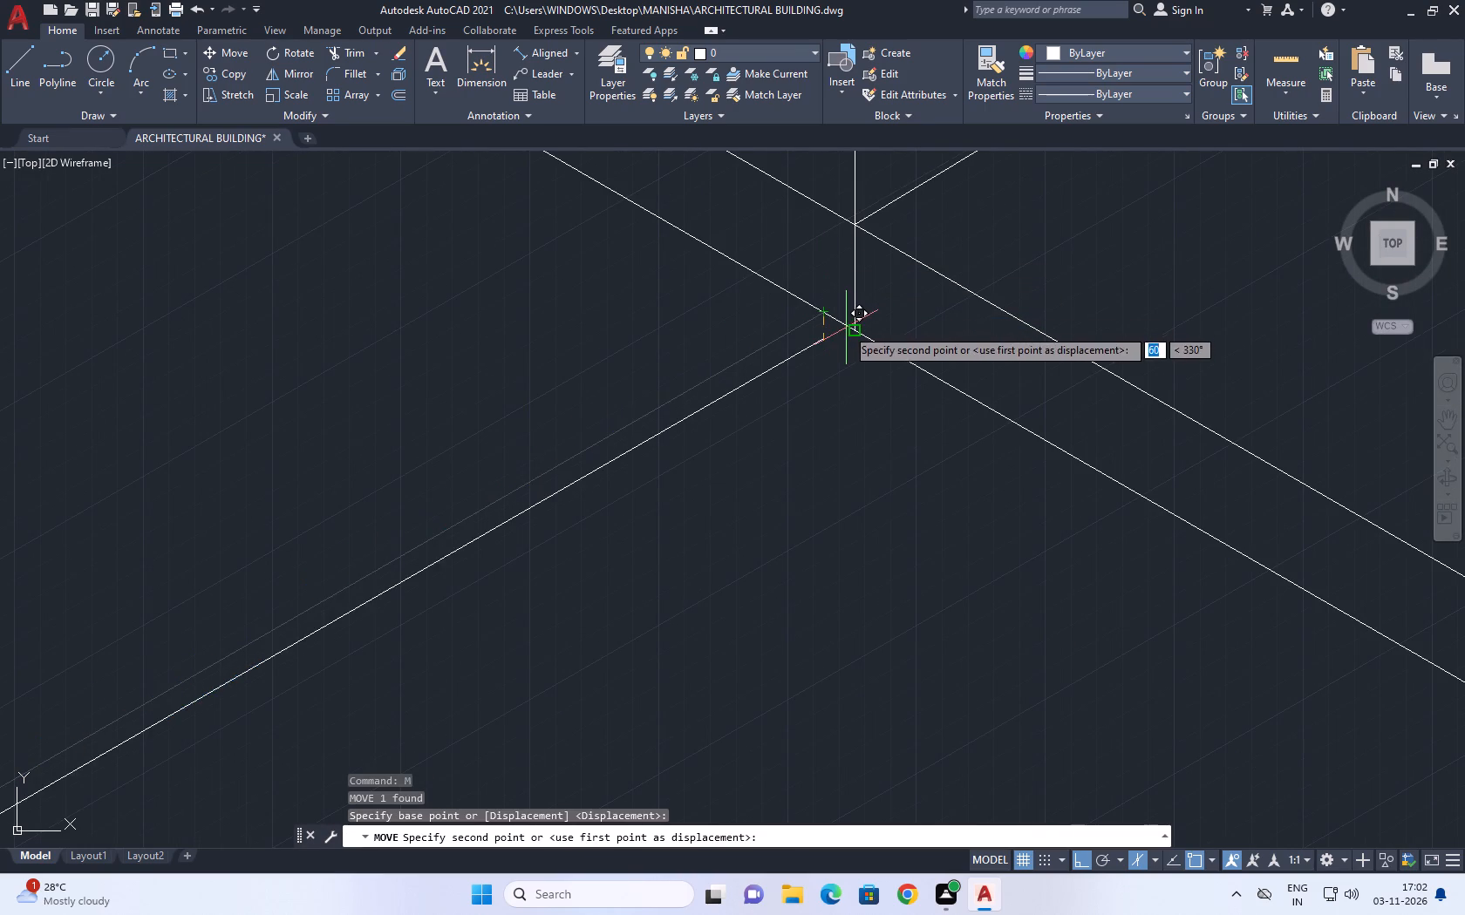
pyautogui.click(847, 329)
# Trim the three isometric lines where they run past the ground base's second front edge line and bottom edge.
pyautogui.scroll(-6, 995, 318)
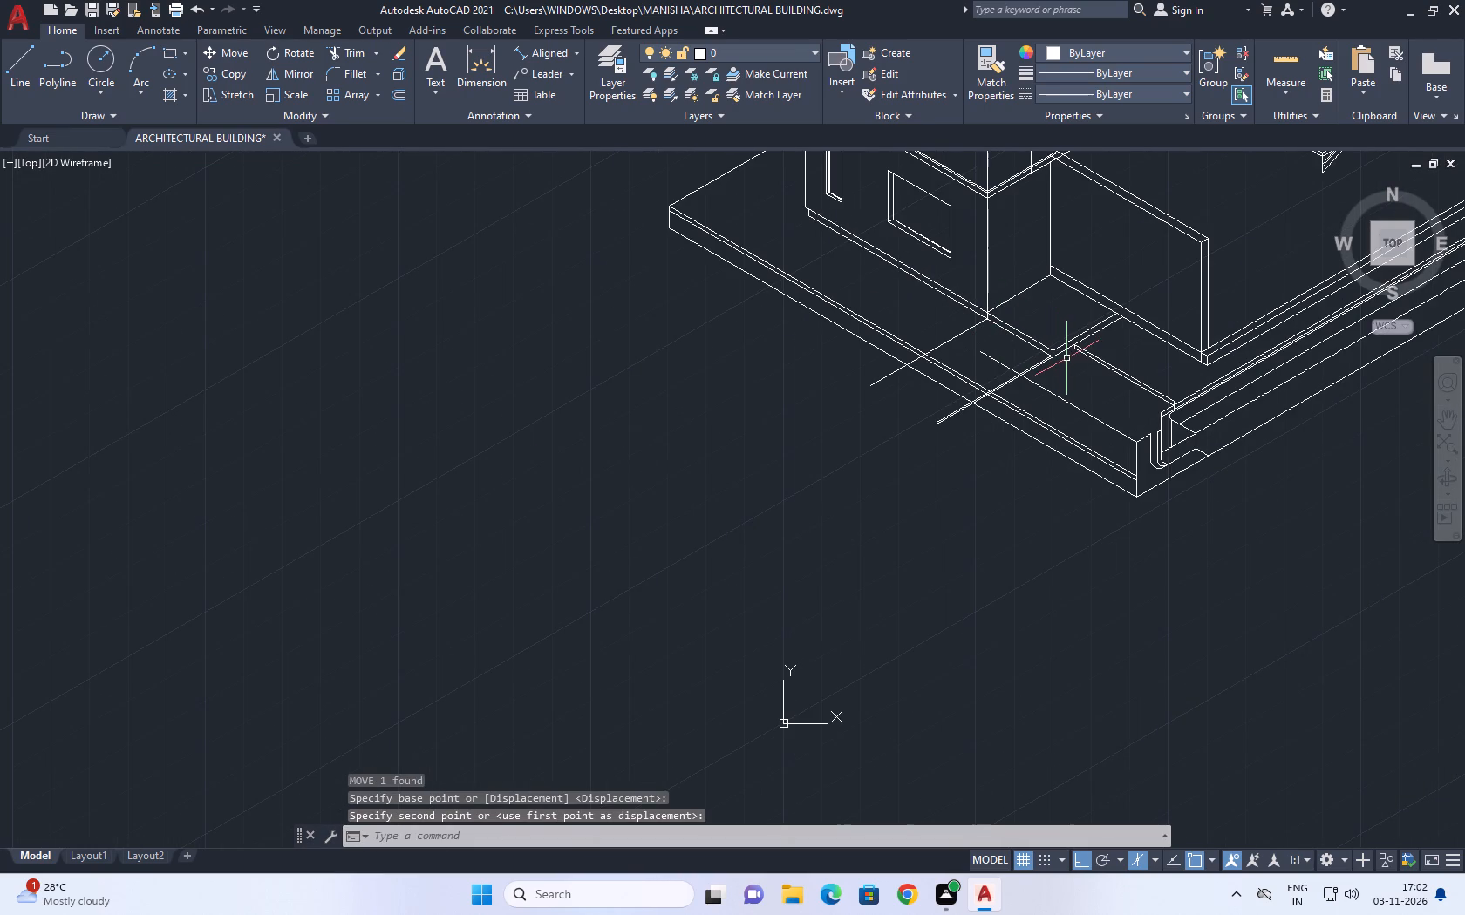
pyautogui.press('t')
pyautogui.write('r')
pyautogui.press('space')
pyautogui.scroll(2, 952, 378)
pyautogui.click(1020, 437)
pyautogui.click(991, 418)
pyautogui.click(895, 348)
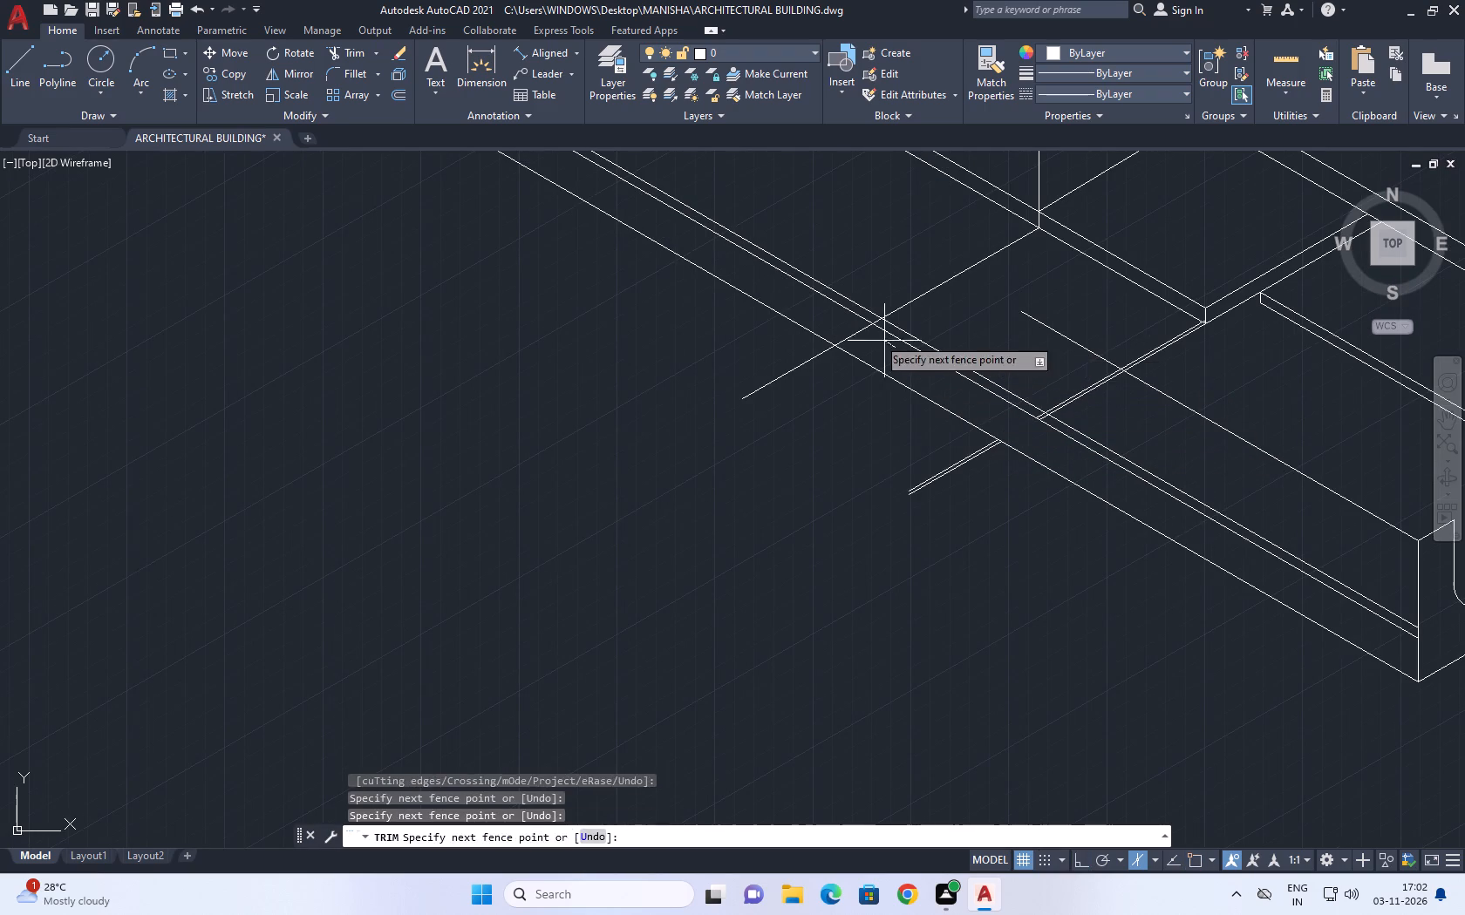
pyautogui.click(858, 326)
pyautogui.click(774, 342)
pyautogui.click(1000, 492)
pyautogui.press('Escape')
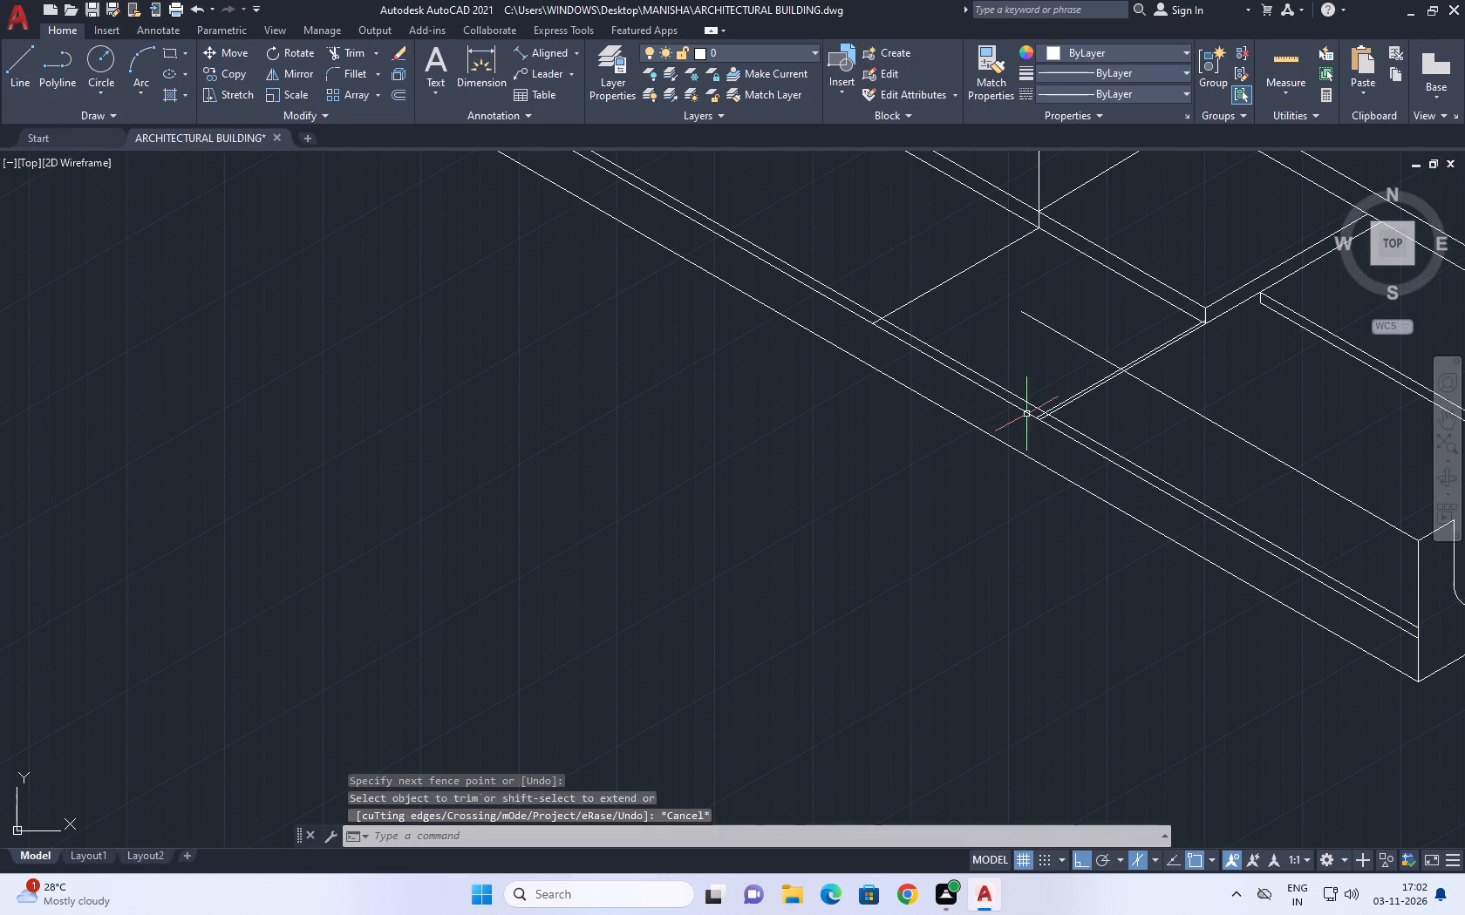
# Trim the two parallel isometric lines back to the ground base's uppermost front edge line.
pyautogui.scroll(3, 1080, 435)
pyautogui.press('space')
pyautogui.scroll(2, 950, 373)
pyautogui.moveTo(947, 369); pyautogui.dragTo(939, 369)
pyautogui.click(828, 302)
pyautogui.scroll(-2, 917, 356)
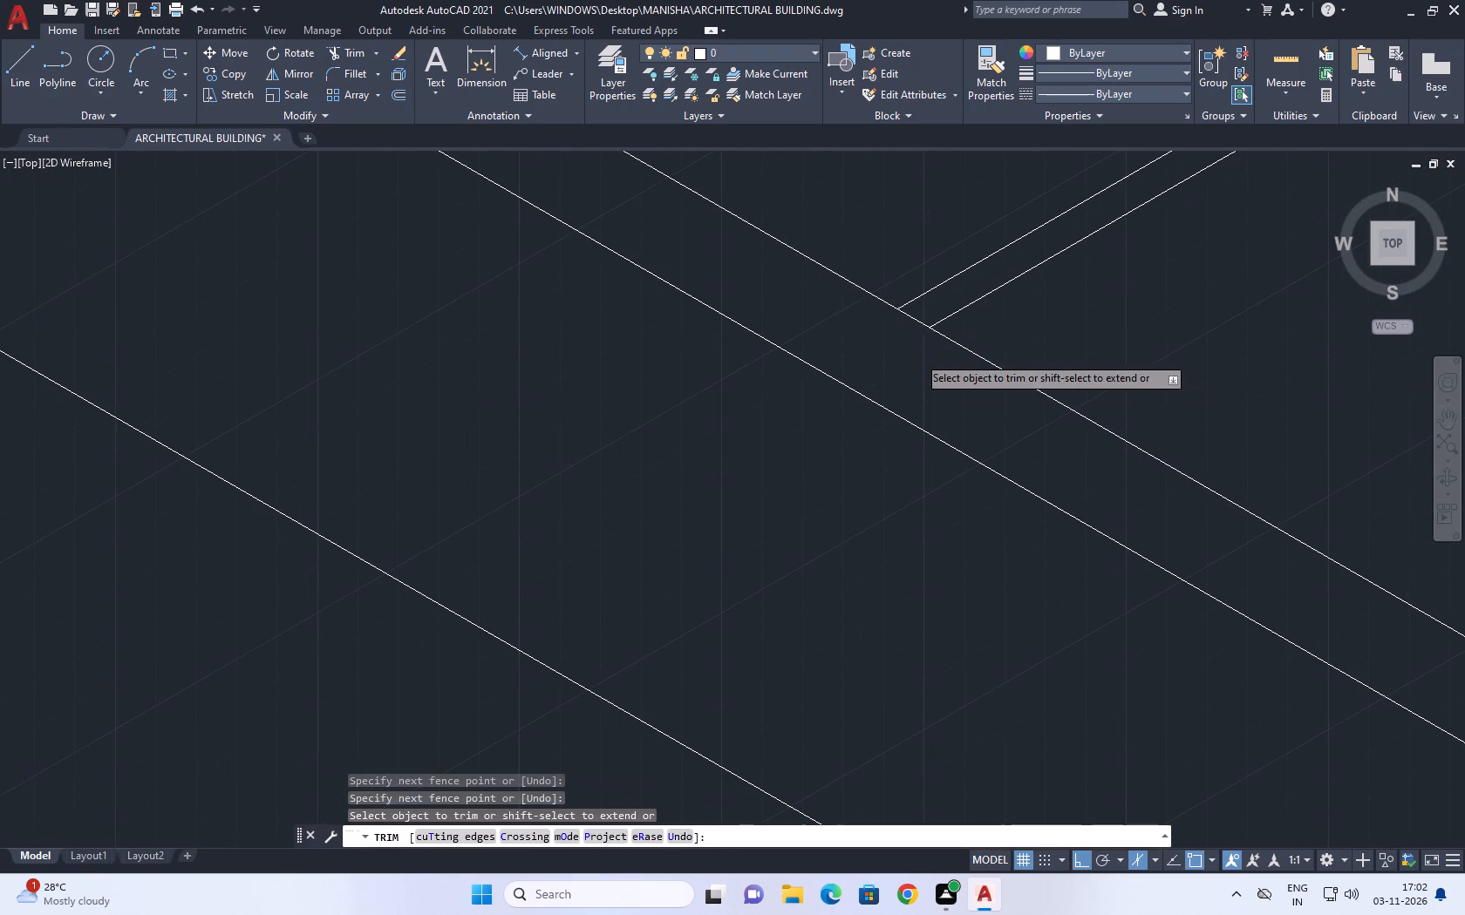
pyautogui.scroll(-2, 920, 363)
pyautogui.scroll(1, 632, 201)
pyautogui.press('Escape')
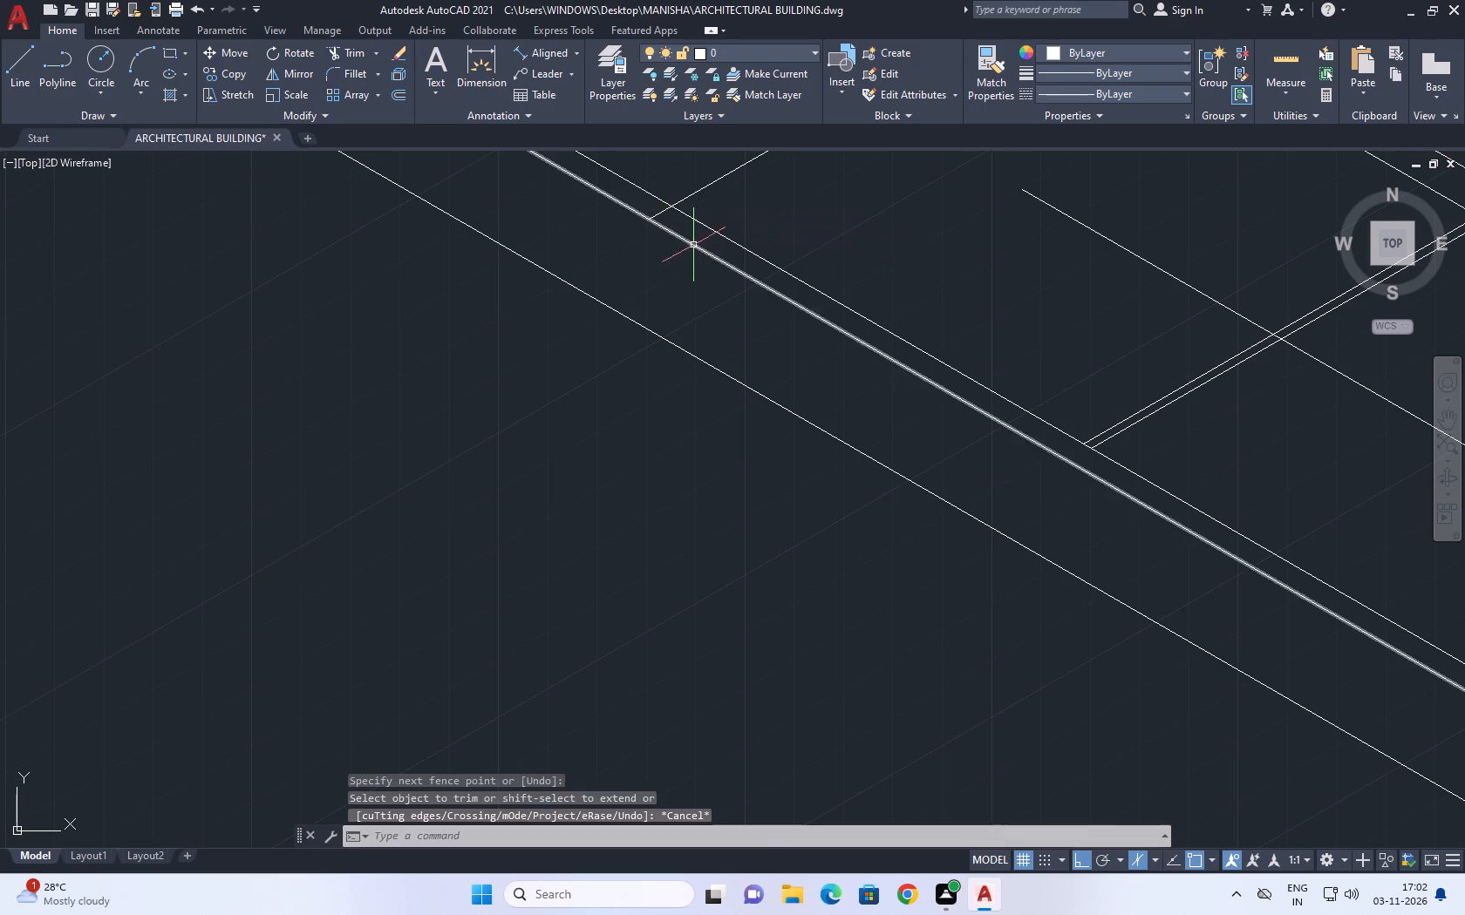
# Draw a short vertical line down from where the rear isometric line meets the uppermost front edge line, past the second edge line.
pyautogui.moveTo(717, 312); pyautogui.dragTo(719, 335, button='middle')
pyautogui.press('l')
pyautogui.press('space')
pyautogui.scroll(1, 682, 225)
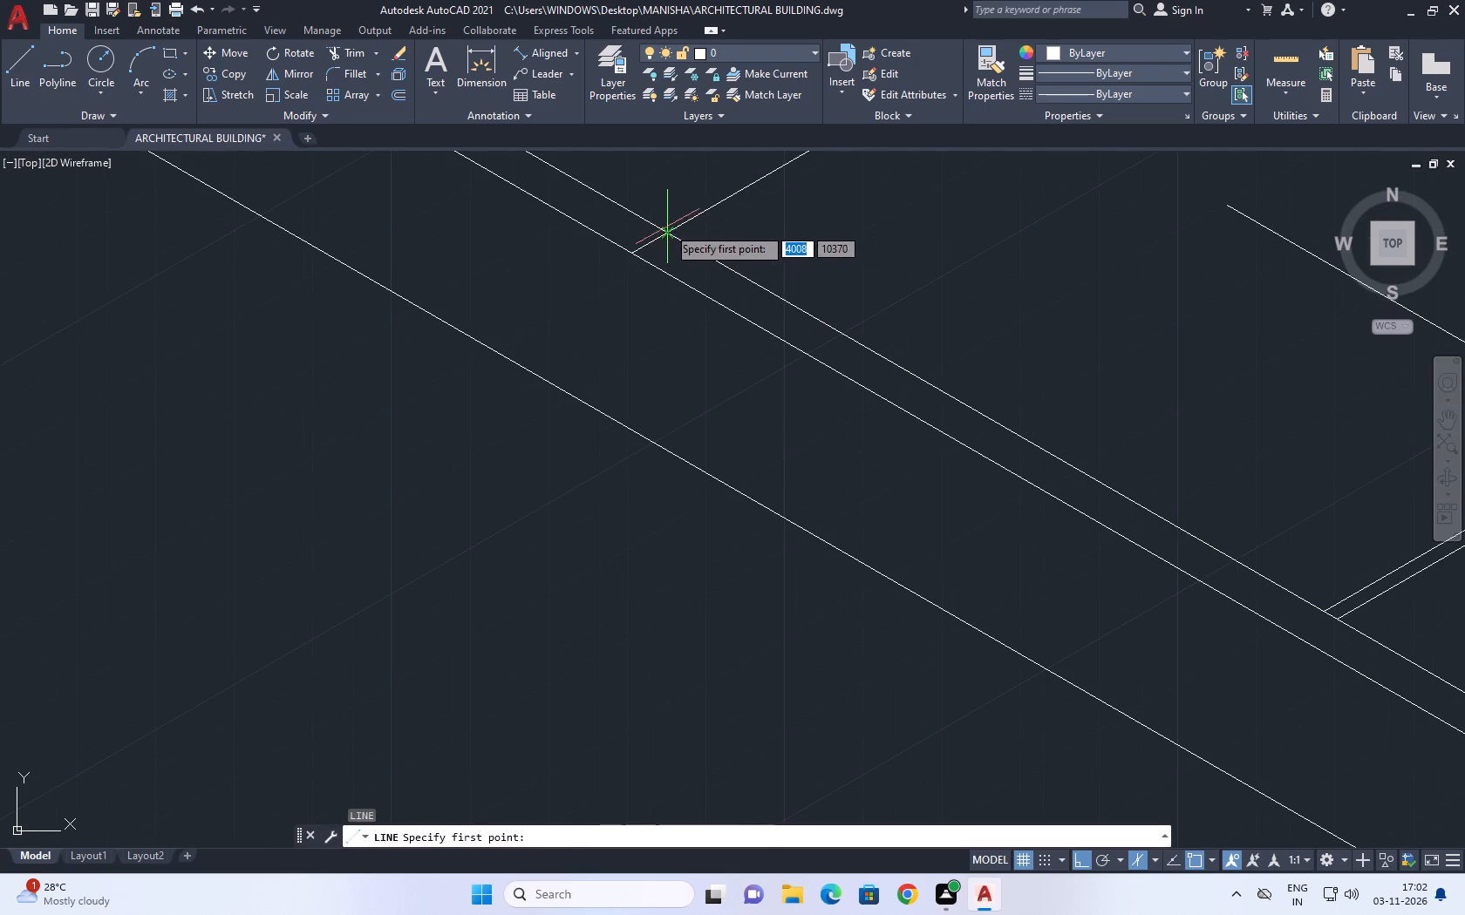
pyautogui.click(668, 238)
pyautogui.click(675, 322)
pyautogui.press('Escape')
# Draw a vertical line about 172 units down from the upper parallel line's end on the uppermost front edge line.
pyautogui.scroll(-1, 811, 331)
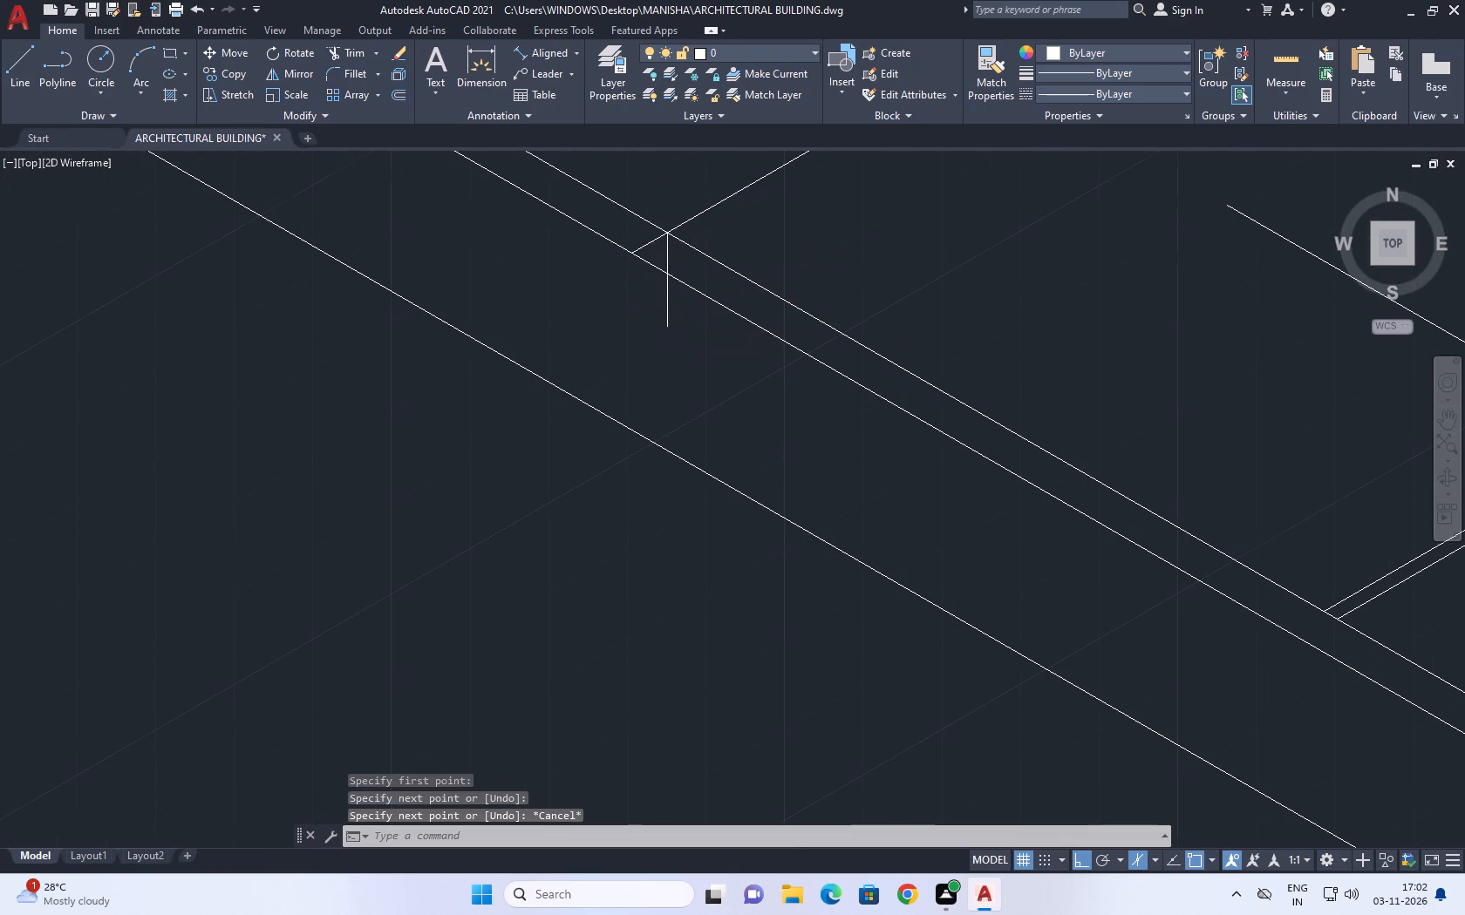
pyautogui.press('space')
pyautogui.scroll(2, 1135, 525)
pyautogui.click(1123, 478)
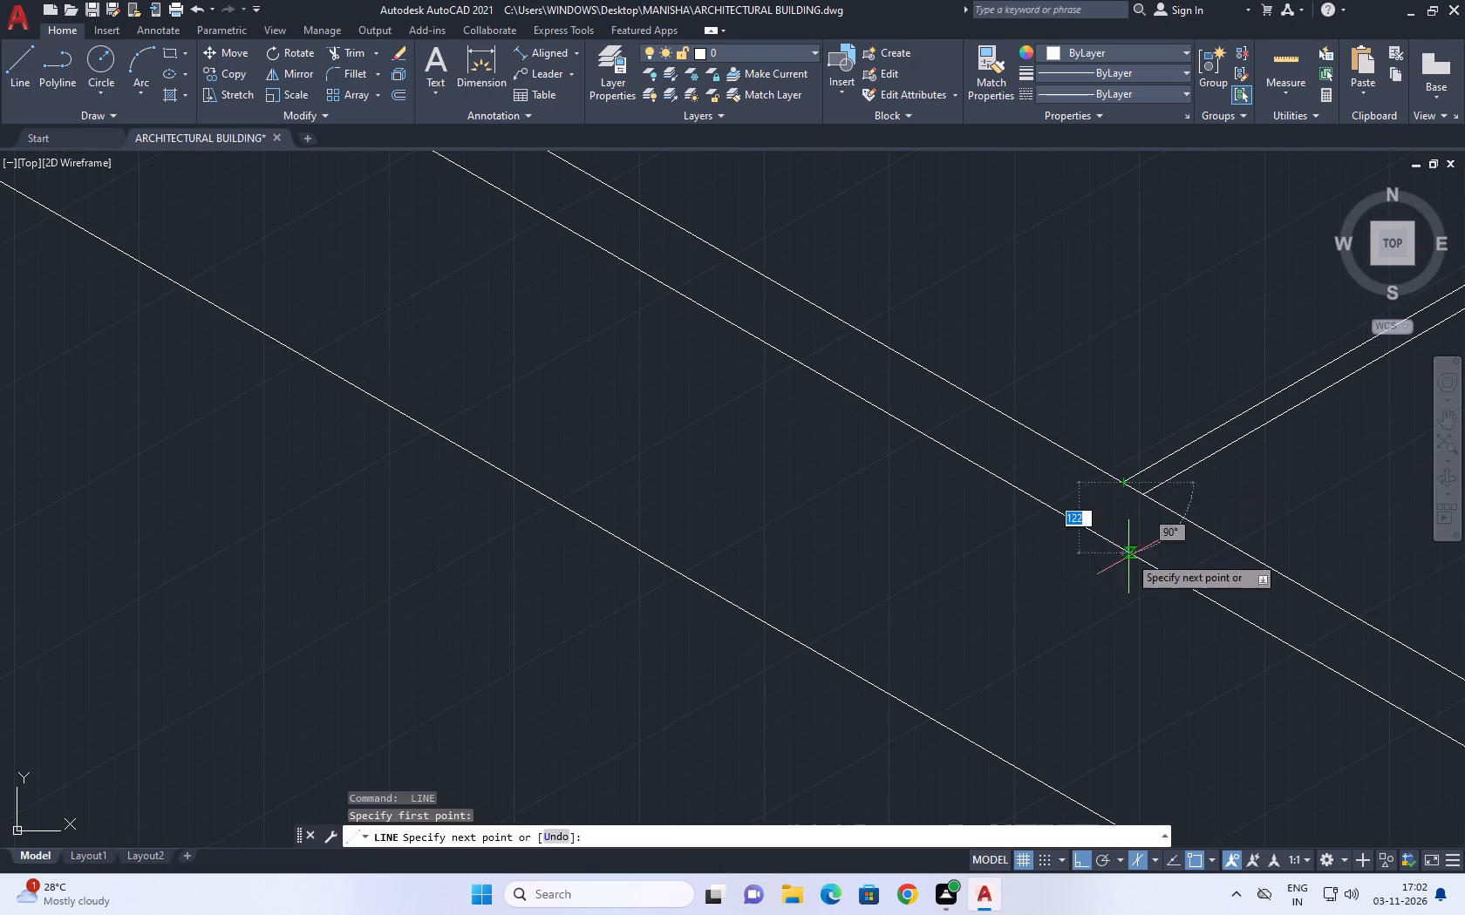
pyautogui.moveTo(1119, 566); pyautogui.dragTo(1083, 485, button='middle')
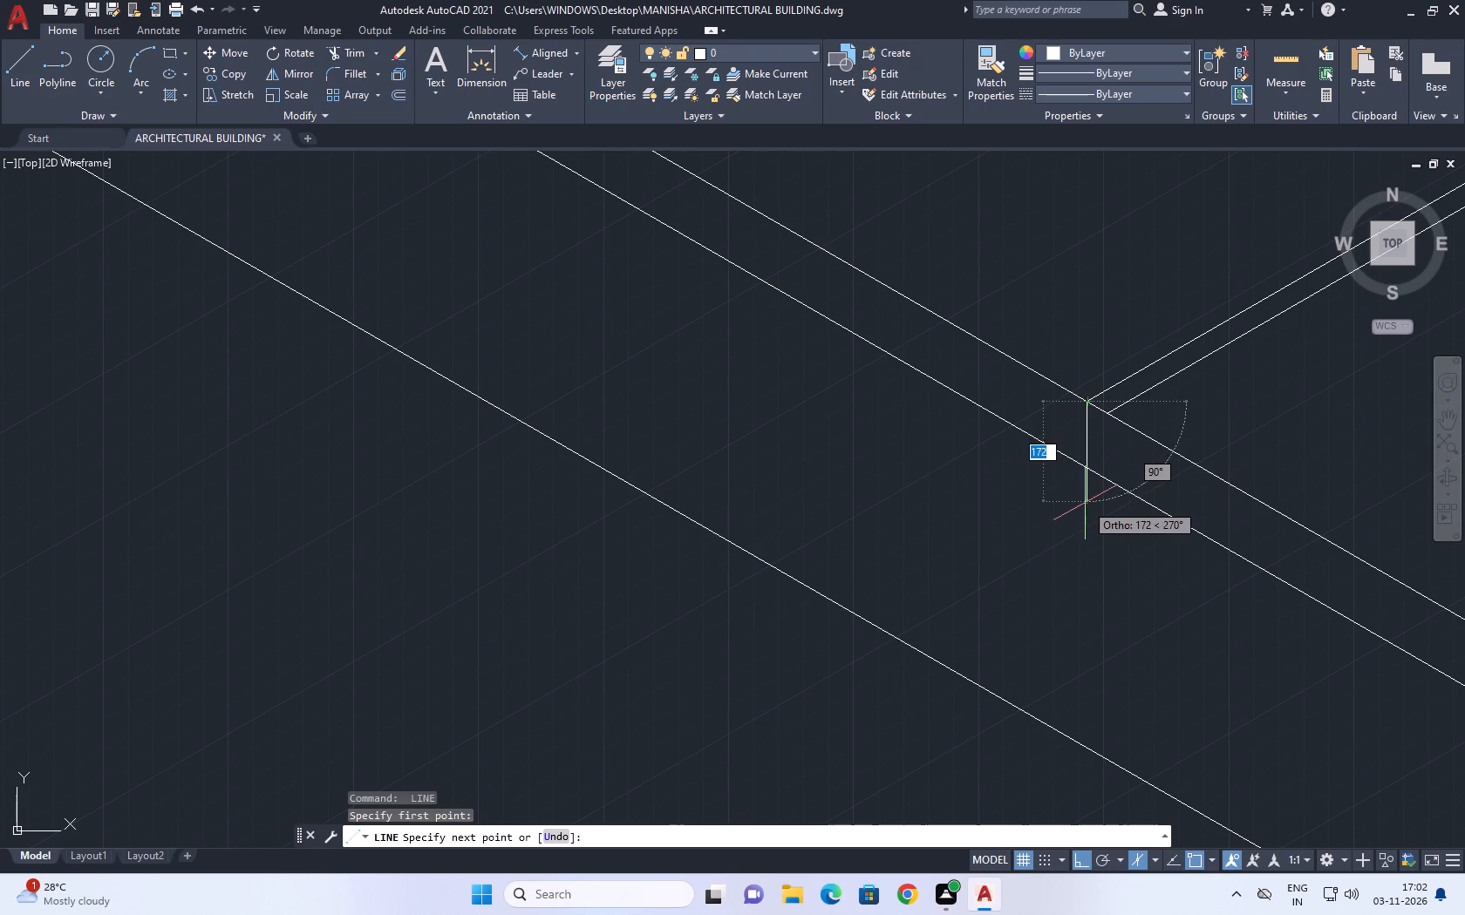
pyautogui.click(1087, 498)
pyautogui.press('Escape')
# Extend the lower parallel isometric line to the new vertical at the front edge.
pyautogui.scroll(-2, 1069, 437)
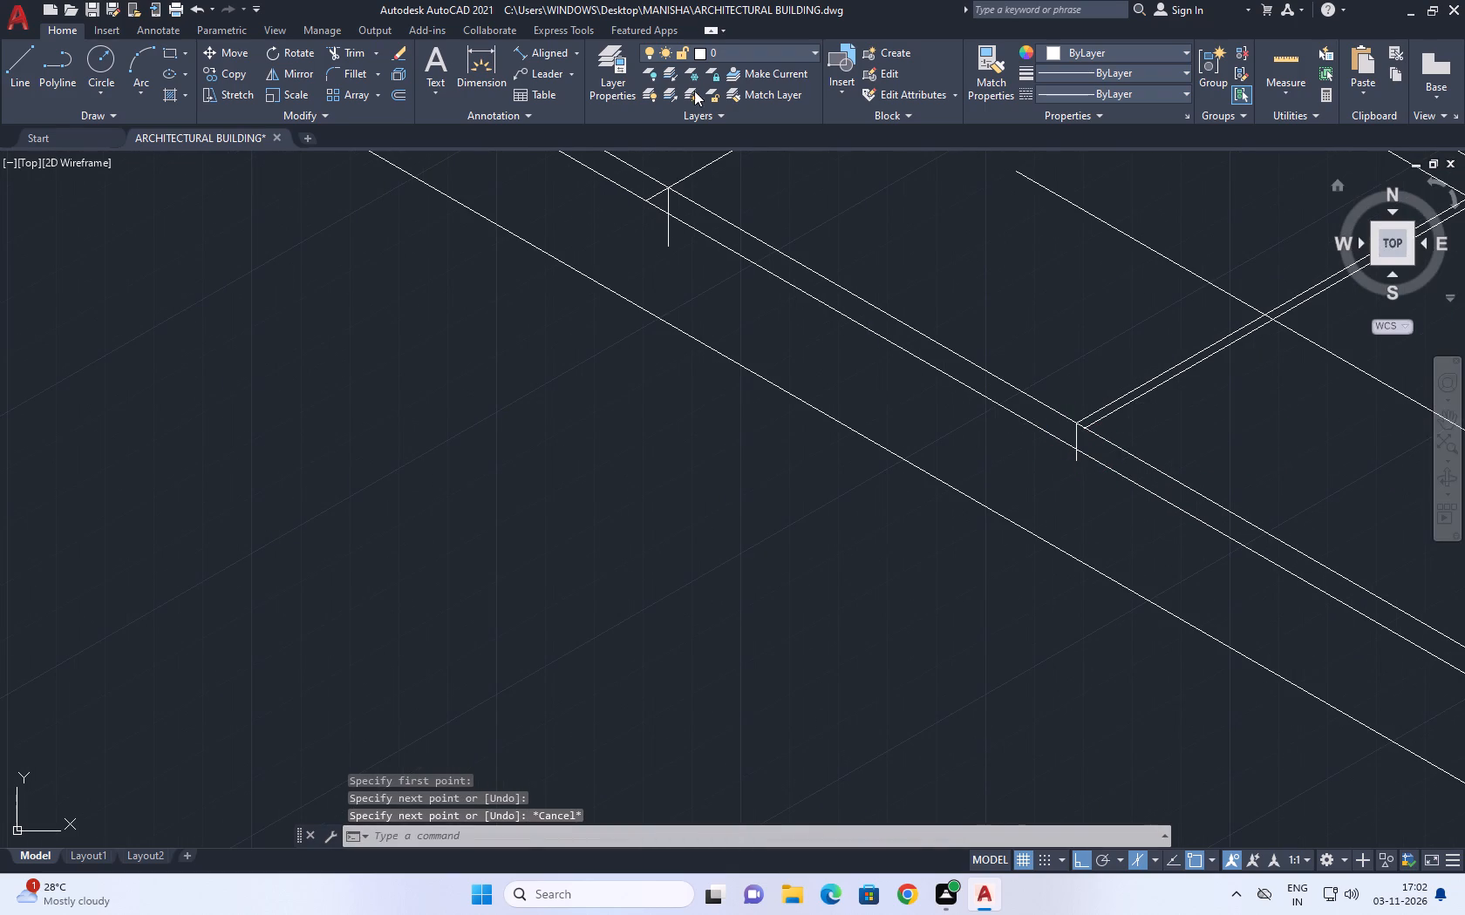
pyautogui.scroll(-1, 958, 522)
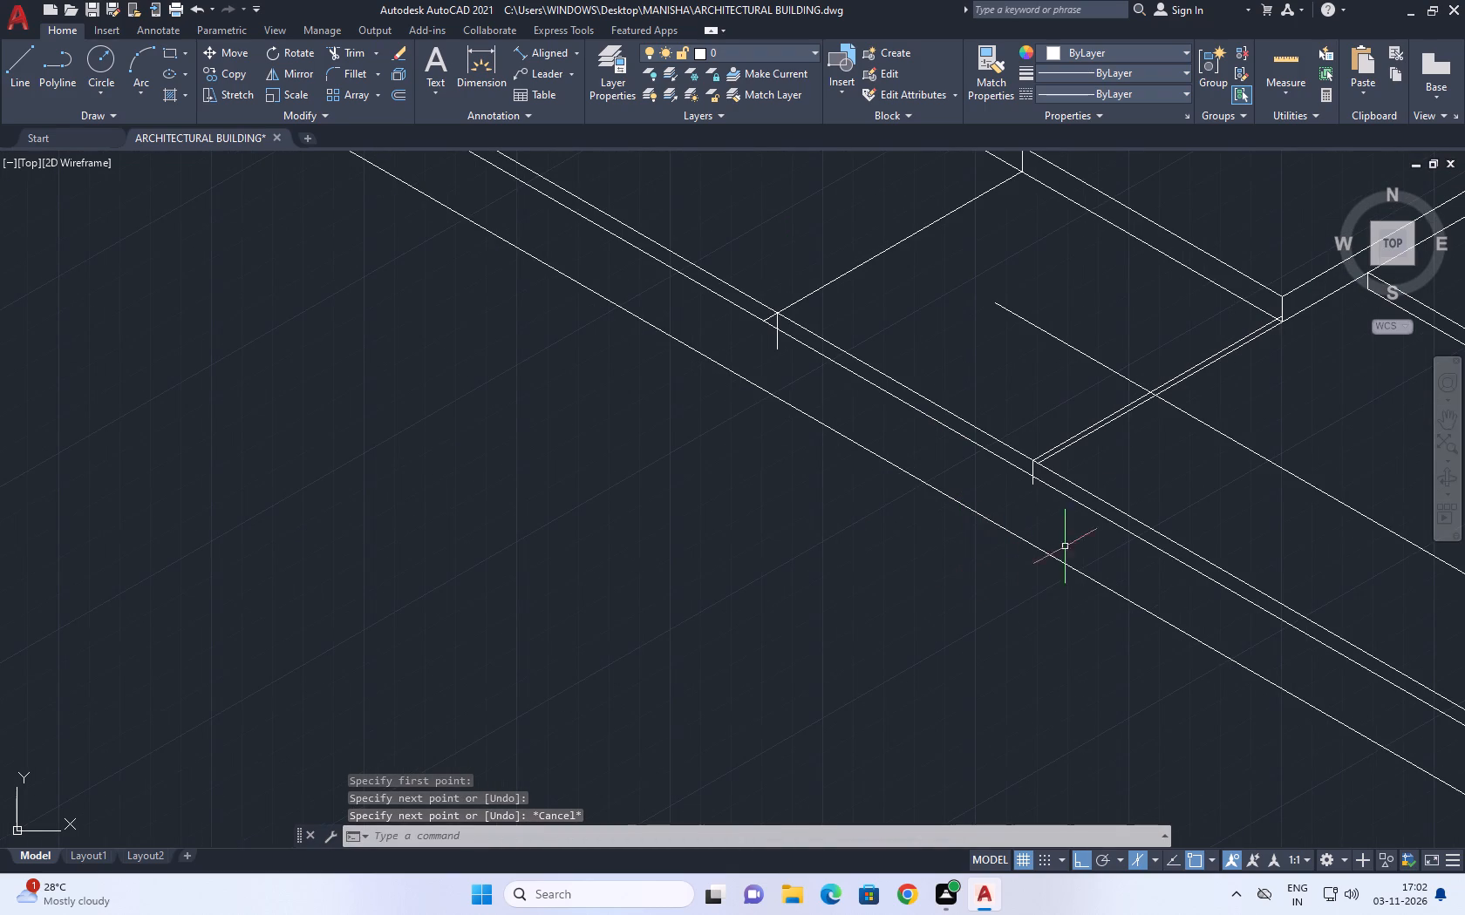
pyautogui.scroll(2, 1051, 461)
pyautogui.moveTo(1050, 460); pyautogui.dragTo(1042, 485, button='middle')
pyautogui.write('ex')
pyautogui.press('space')
pyautogui.click(1033, 474)
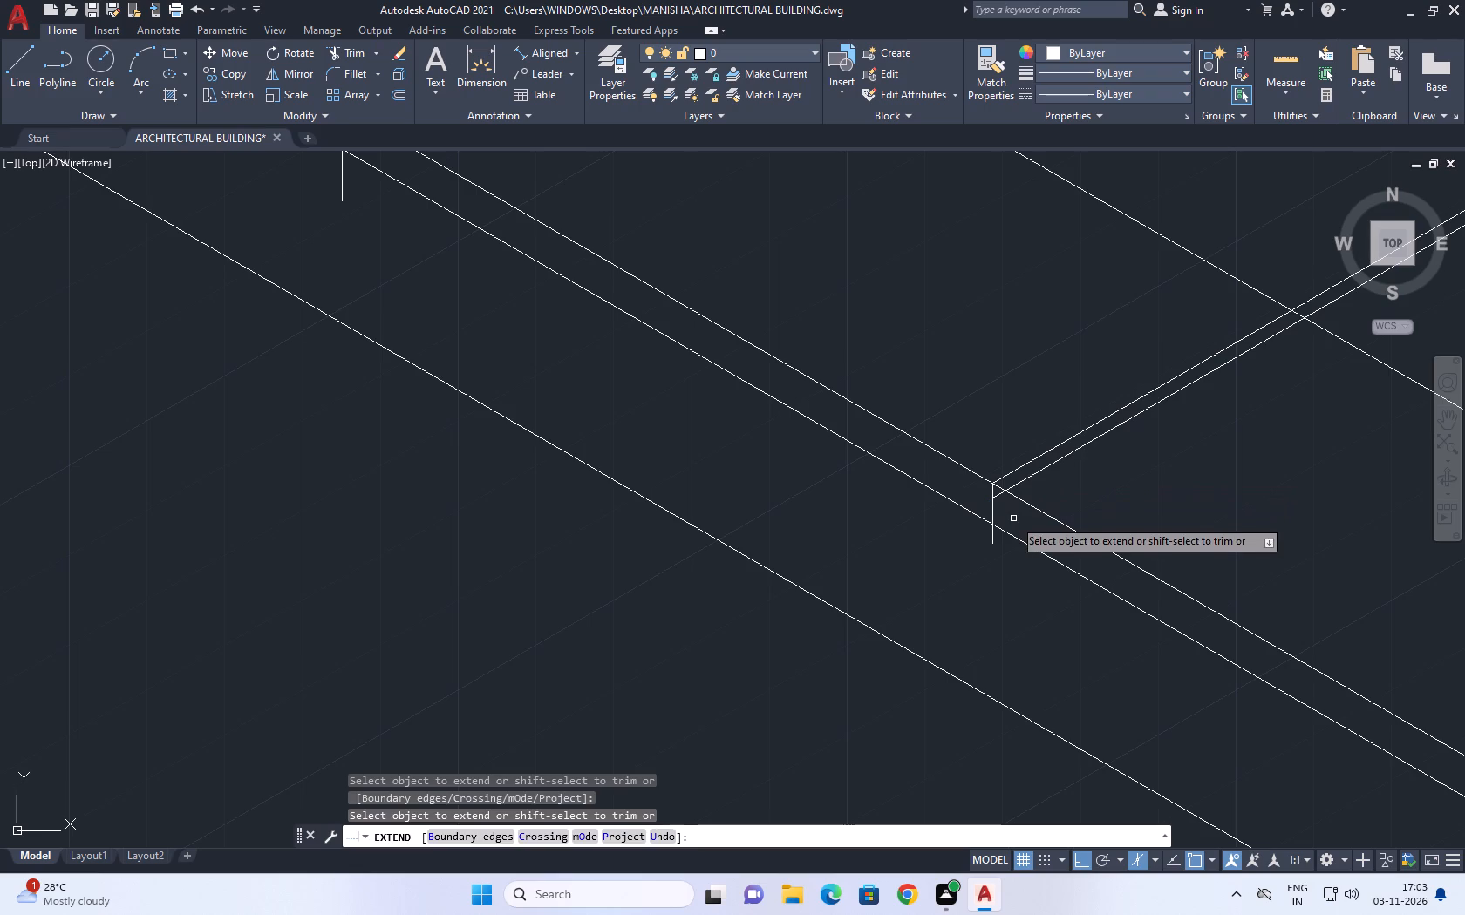
pyautogui.press('Escape')
# Trim the small piece of the uppermost front edge line between the new vertical and the lower parallel line.
pyautogui.scroll(-2, 1013, 518)
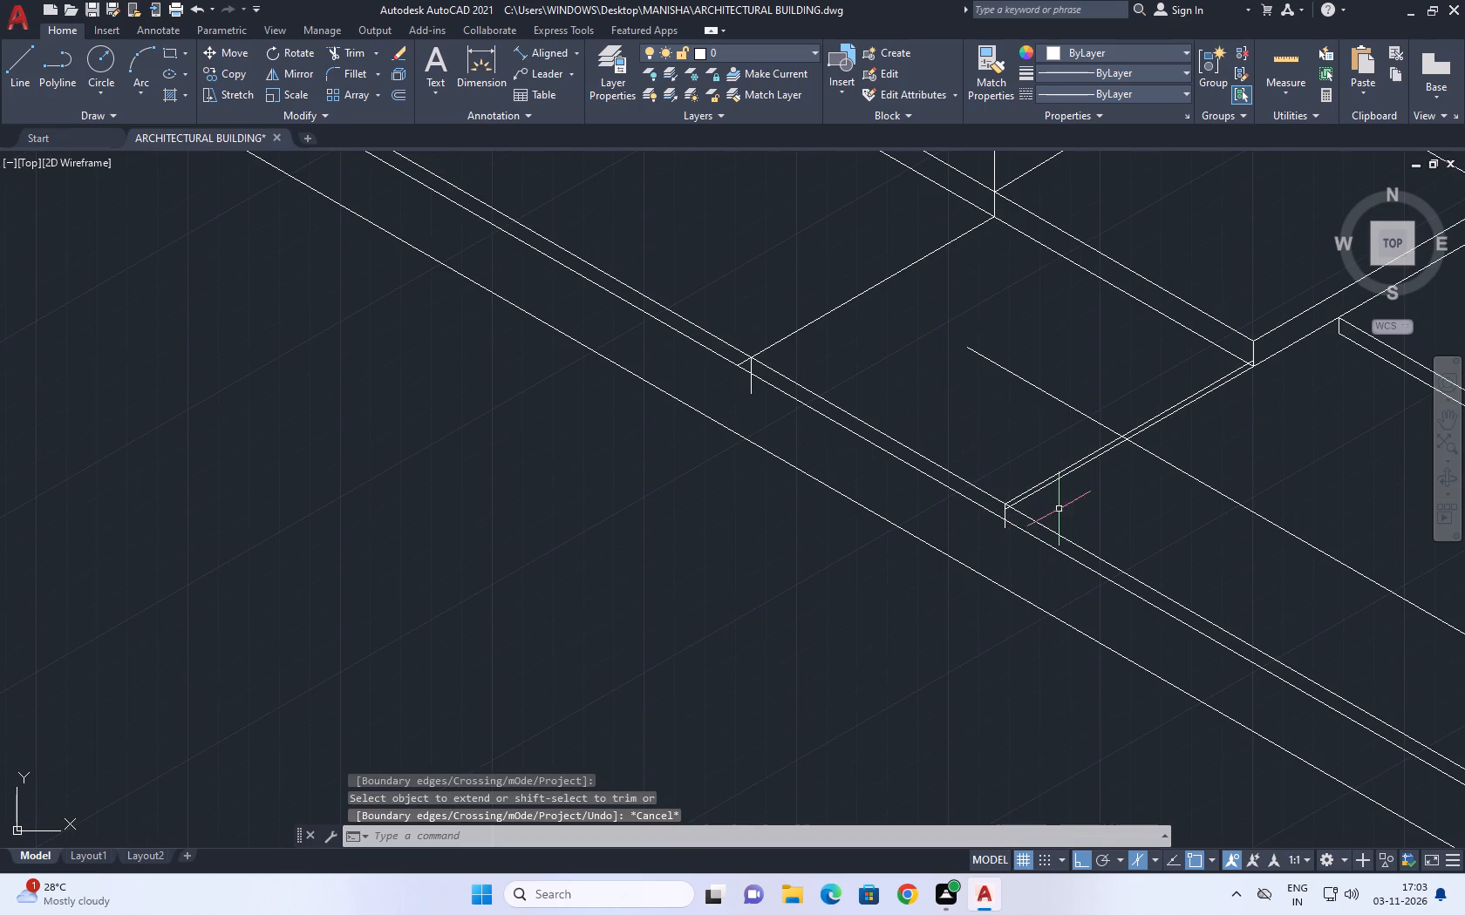
pyautogui.scroll(1, 1133, 442)
pyautogui.moveTo(1133, 442); pyautogui.dragTo(1078, 501, button='middle')
pyautogui.moveTo(1222, 439); pyautogui.dragTo(1148, 502, button='middle')
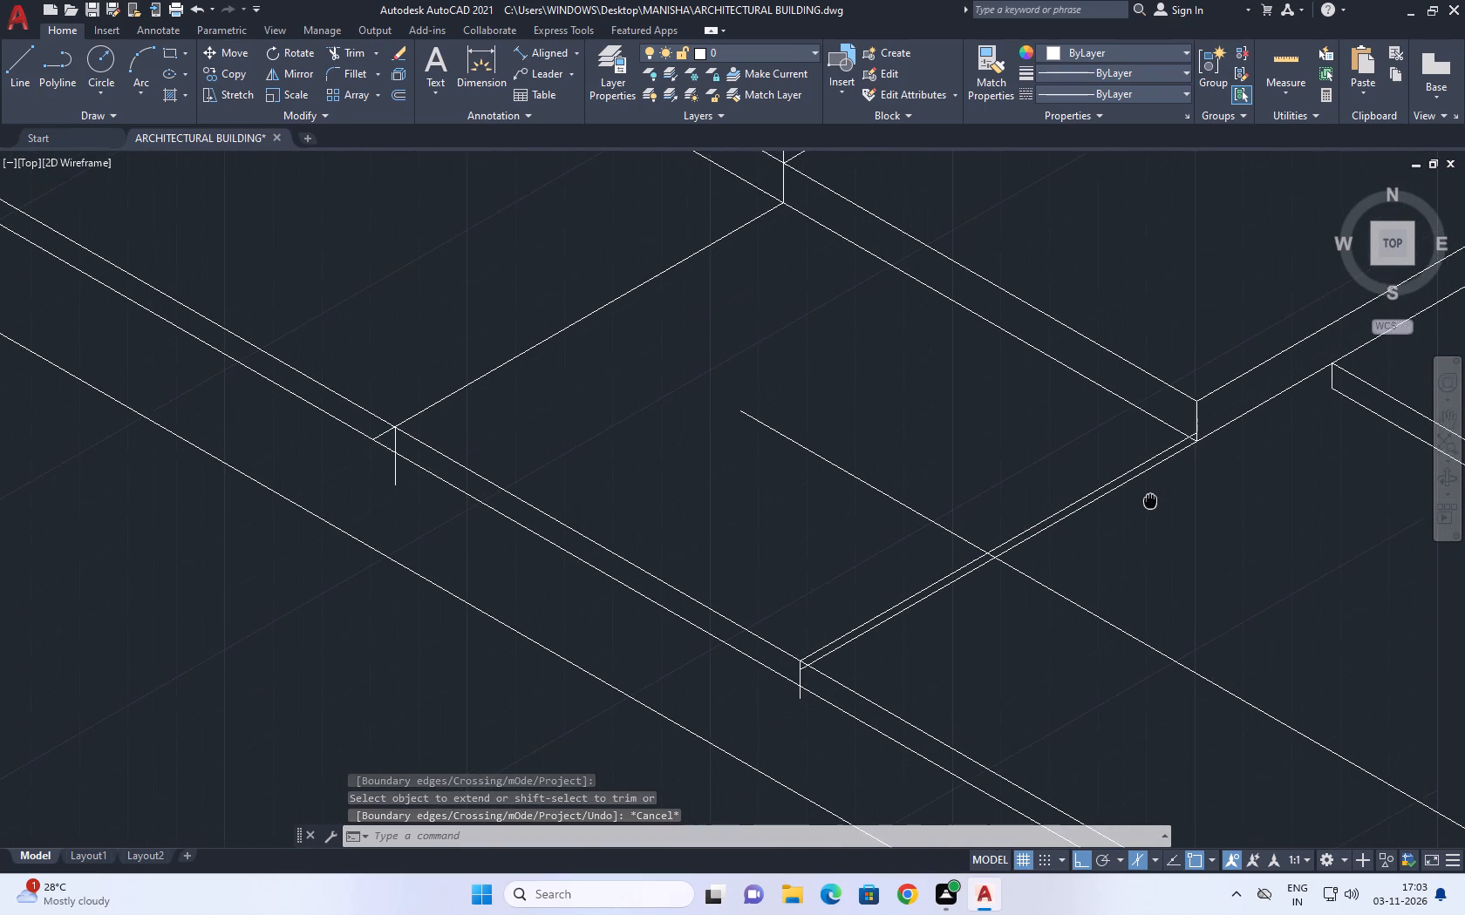
pyautogui.moveTo(1148, 502); pyautogui.dragTo(1148, 507, button='middle')
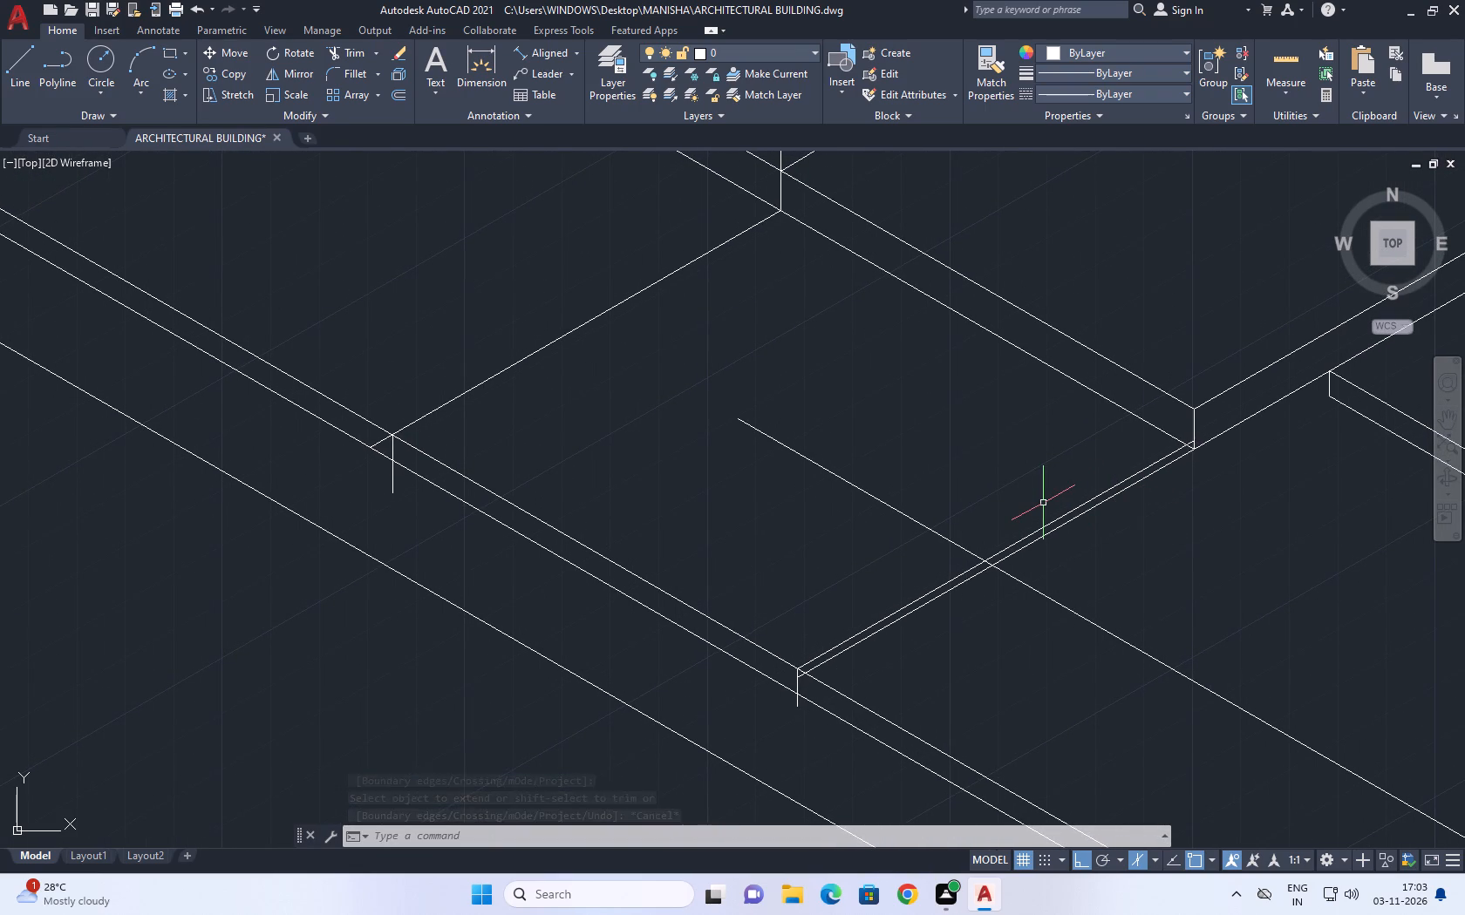
pyautogui.press('t')
pyautogui.press('r')
pyautogui.press('space')
pyautogui.scroll(3, 783, 661)
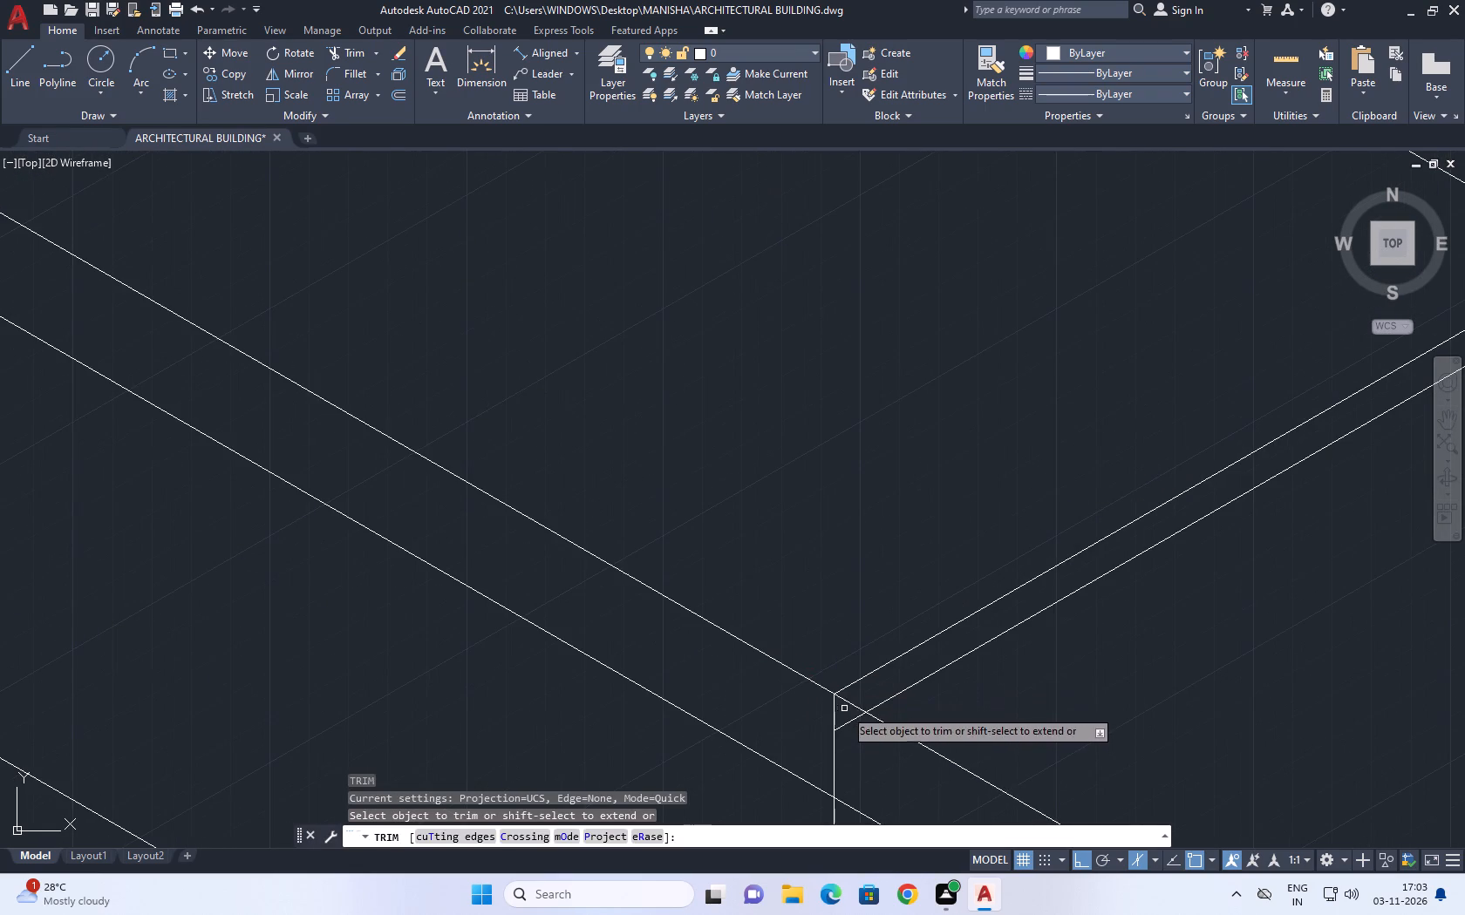
pyautogui.click(848, 700)
# Trim the end of the floor slab's lower edge past the upper parallel line, near the slab's front corner.
pyautogui.scroll(-3, 939, 719)
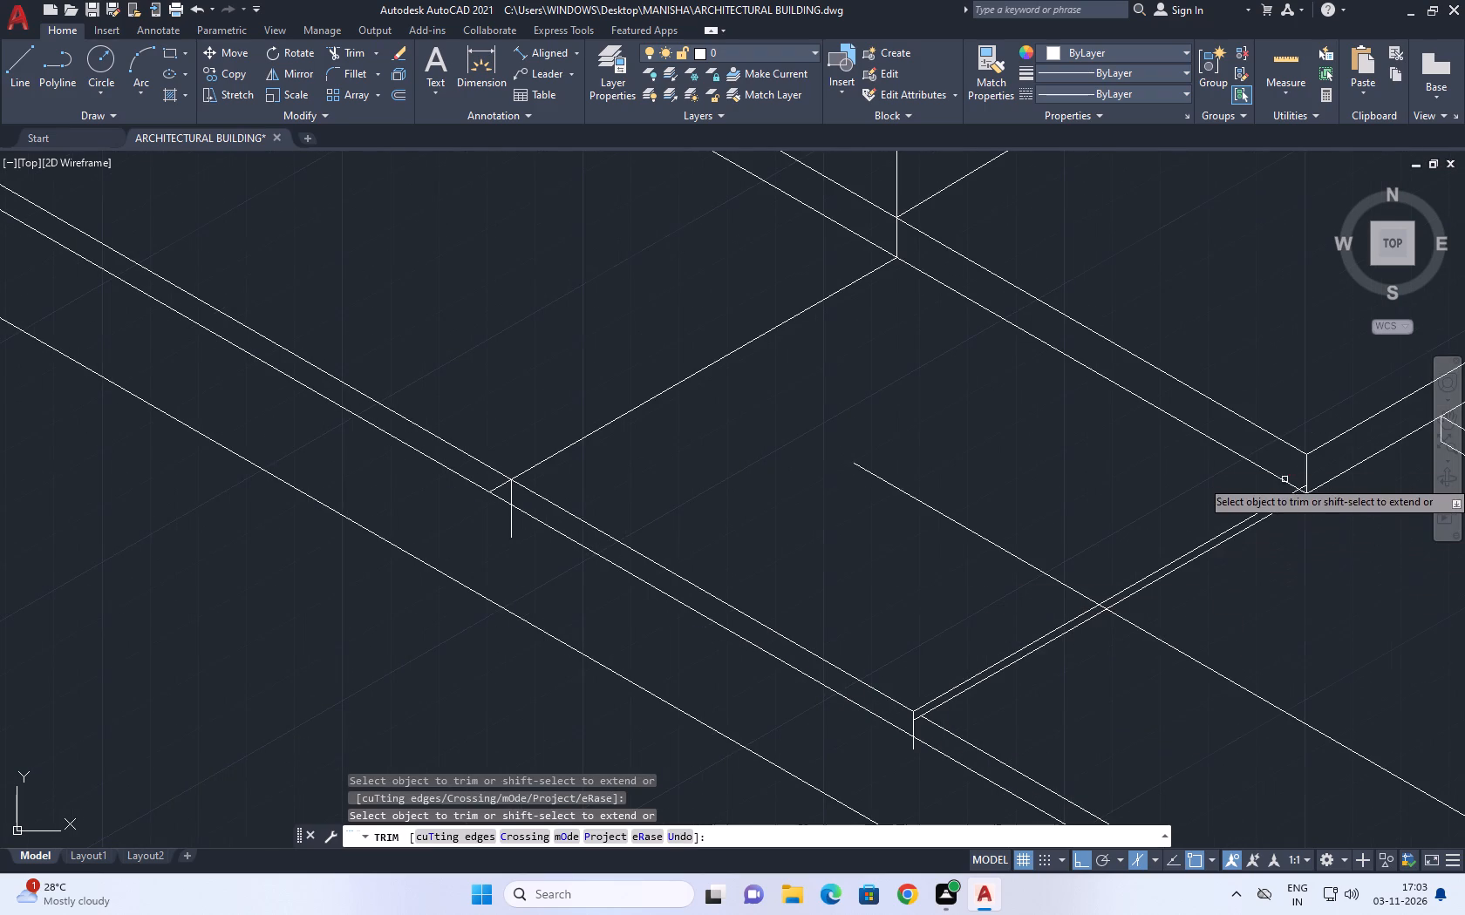
pyautogui.scroll(2, 1284, 480)
pyautogui.moveTo(1340, 493); pyautogui.dragTo(1265, 515, button='middle')
pyautogui.scroll(2, 1255, 519)
pyautogui.click(1257, 540)
pyautogui.click(1217, 565)
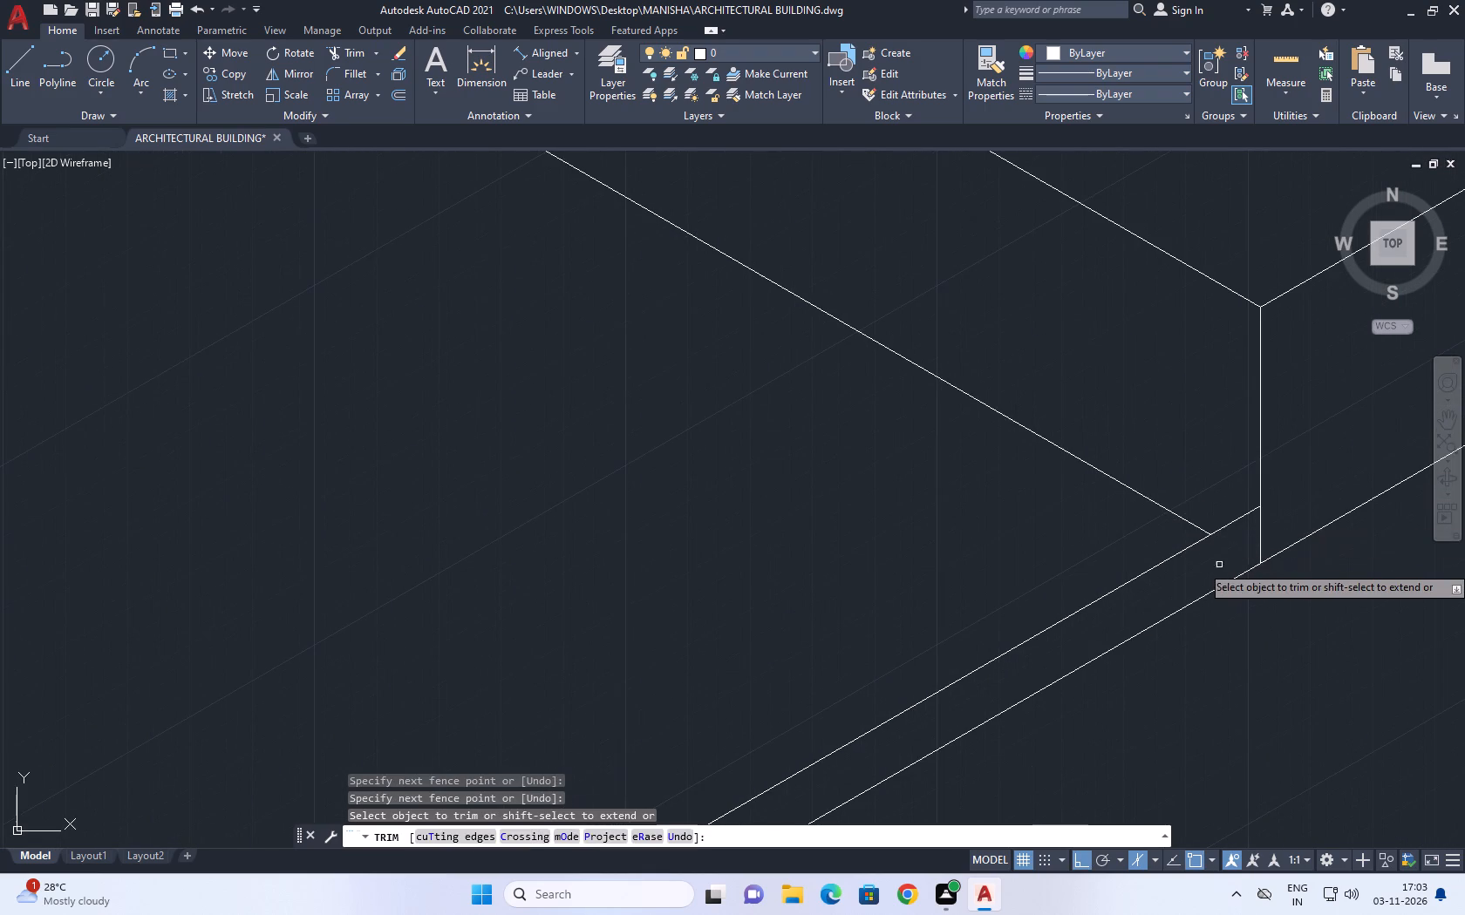
# Trim the rear isometric line's stub beyond the vertical, between the two upper front edge lines.
pyautogui.scroll(-7, 1237, 556)
pyautogui.scroll(2, 748, 566)
pyautogui.click(722, 525)
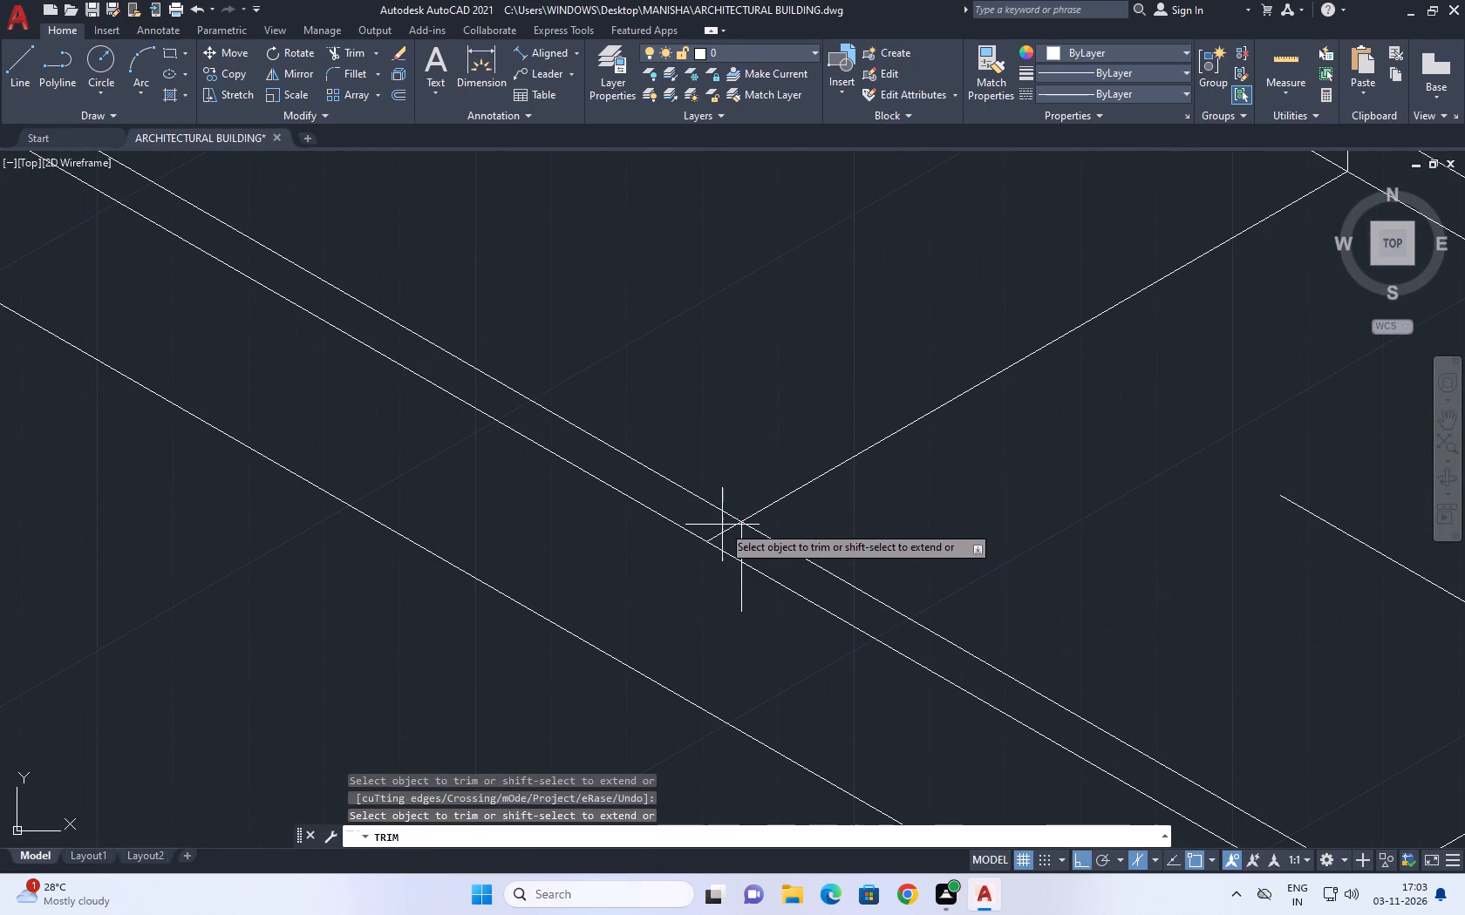
pyautogui.click(738, 533)
# Trim the lower ends of both short verticals below the second front edge line.
pyautogui.scroll(-2, 765, 508)
pyautogui.scroll(1, 771, 542)
pyautogui.click(721, 533)
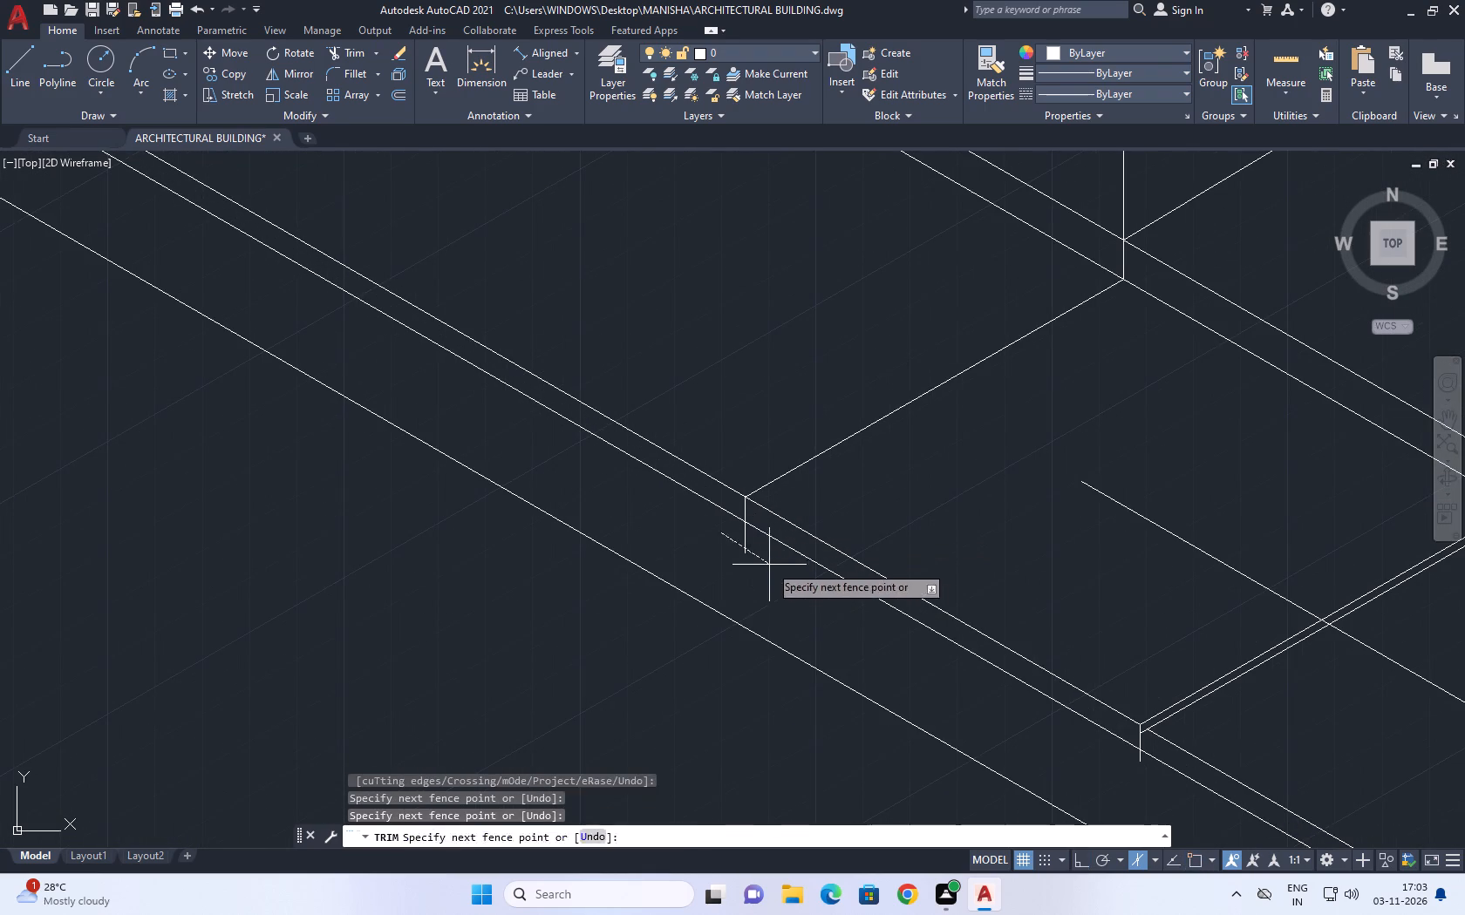
pyautogui.click(780, 573)
pyautogui.moveTo(908, 647); pyautogui.dragTo(846, 502, button='middle')
pyautogui.scroll(1, 902, 641)
pyautogui.scroll(2, 1248, 698)
pyautogui.moveTo(1230, 699); pyautogui.dragTo(1216, 695)
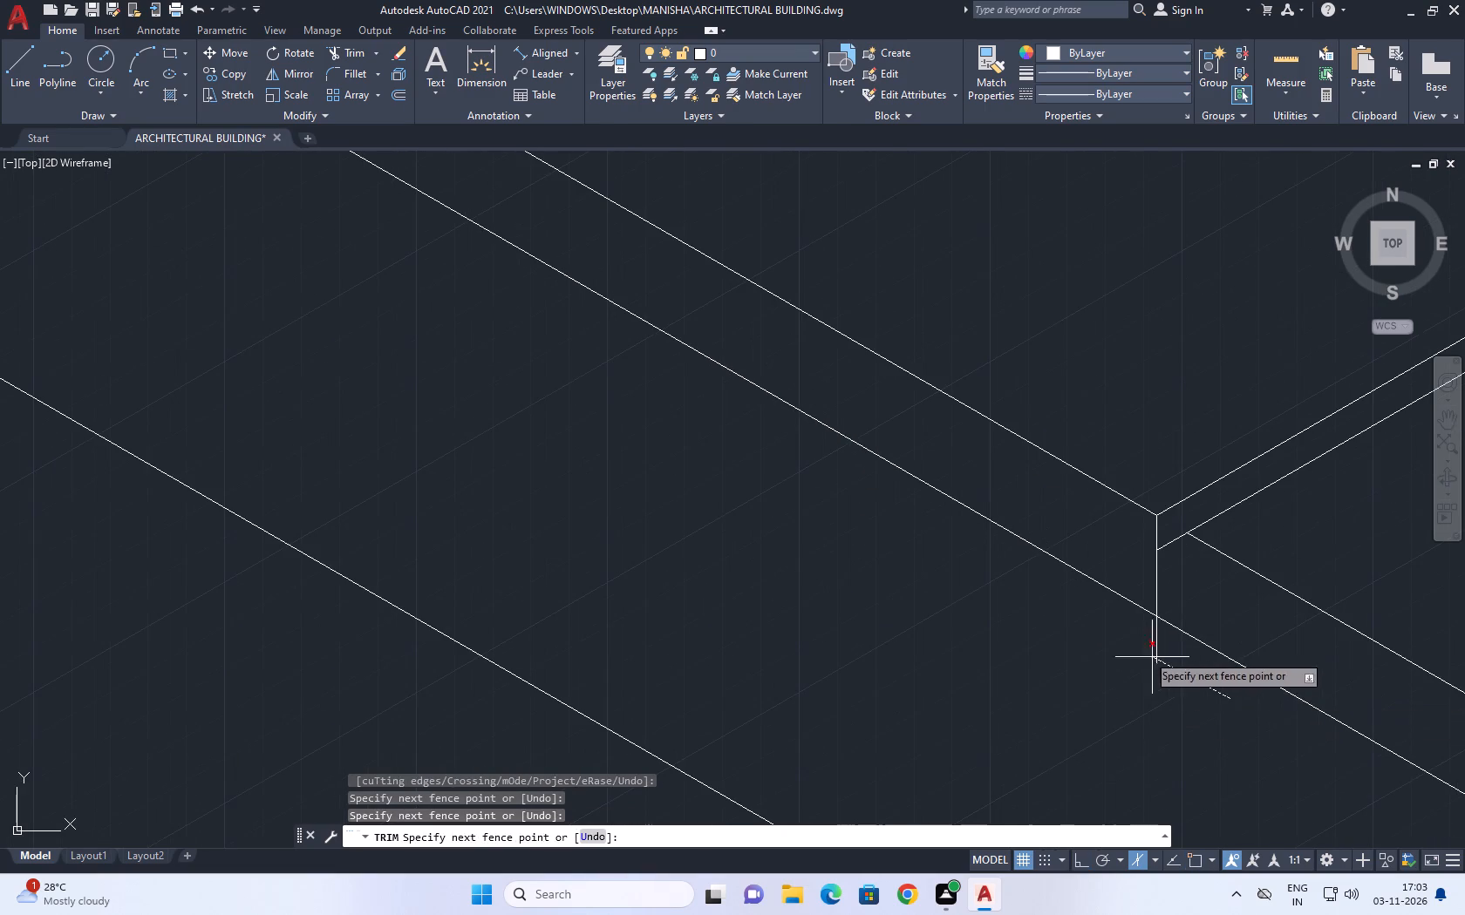
pyautogui.moveTo(1101, 631); pyautogui.dragTo(1077, 625)
# Trim away the two upper front edge lines between the front vertical and the ground base's front corner.
pyautogui.scroll(-5, 1073, 625)
pyautogui.moveTo(1145, 662); pyautogui.dragTo(1115, 644, button='middle')
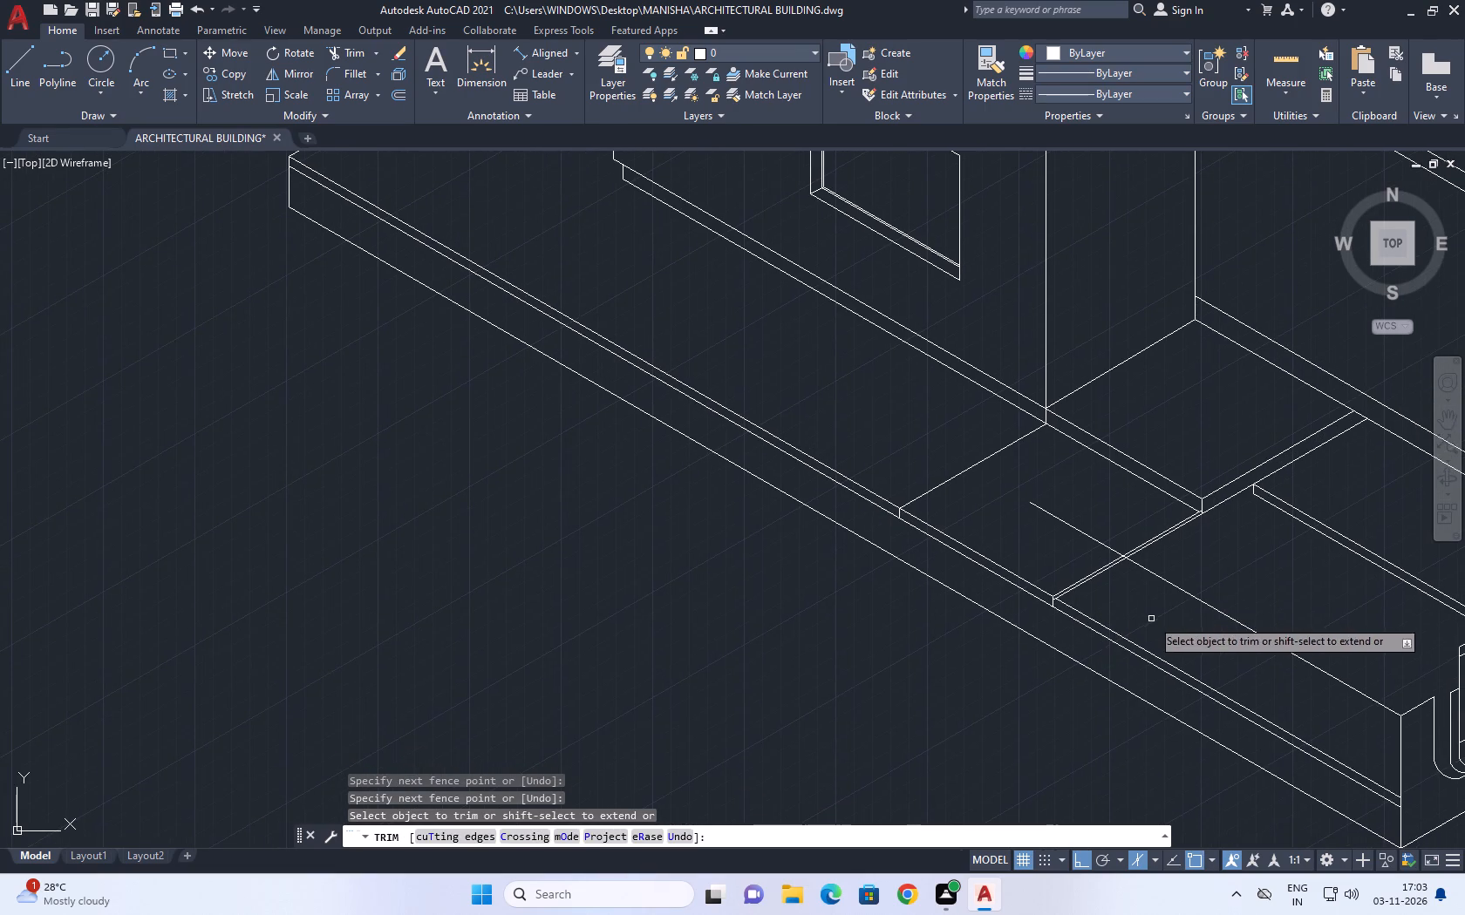
pyautogui.moveTo(1151, 620); pyautogui.dragTo(1057, 541, button='middle')
pyautogui.click(1054, 540)
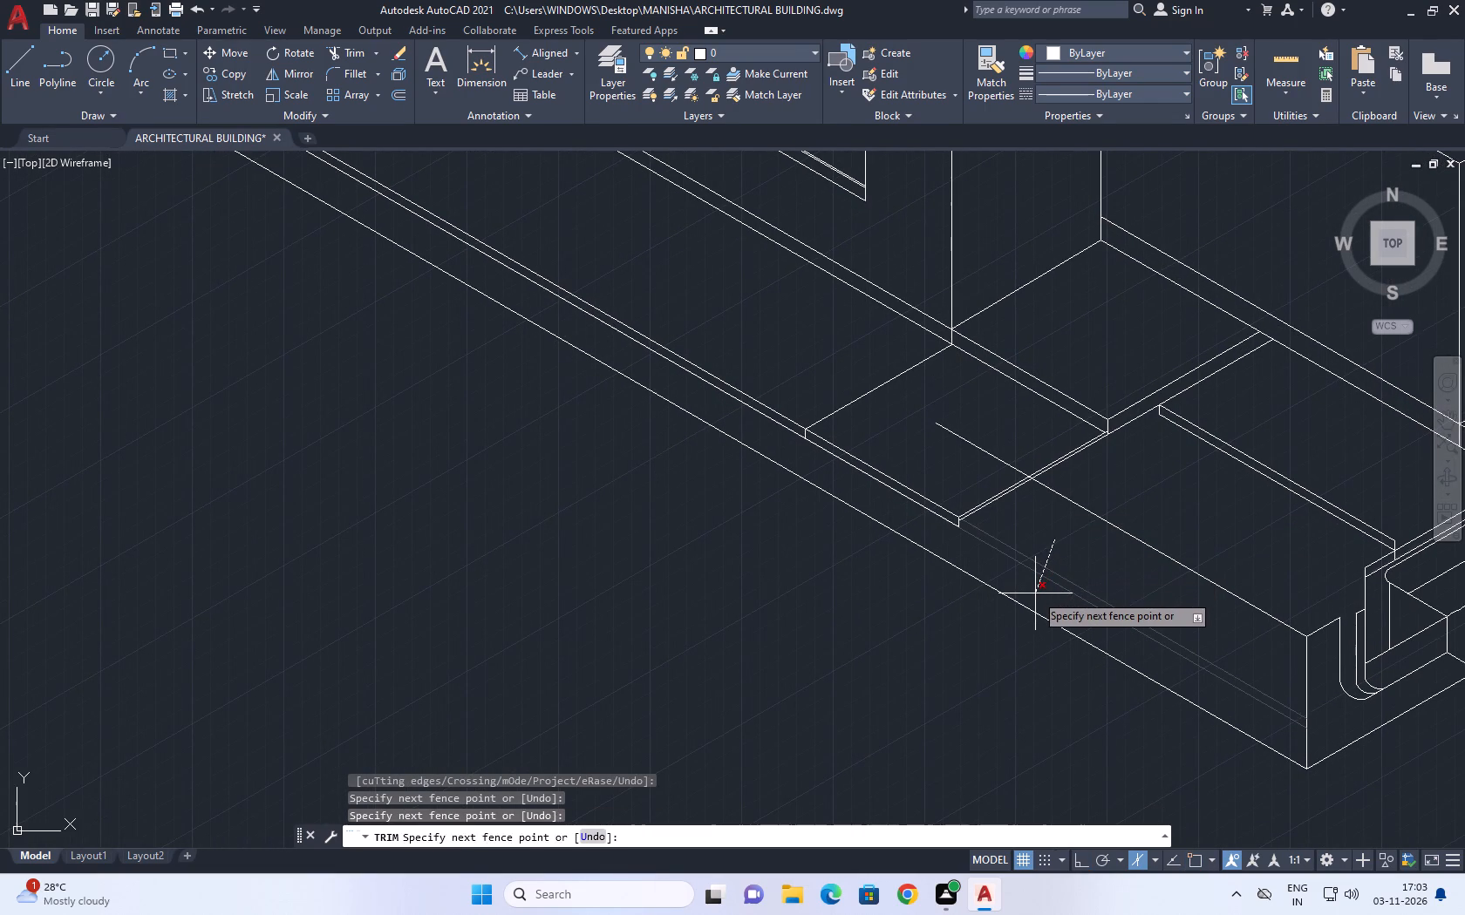
pyautogui.click(1035, 593)
pyautogui.press('Escape')
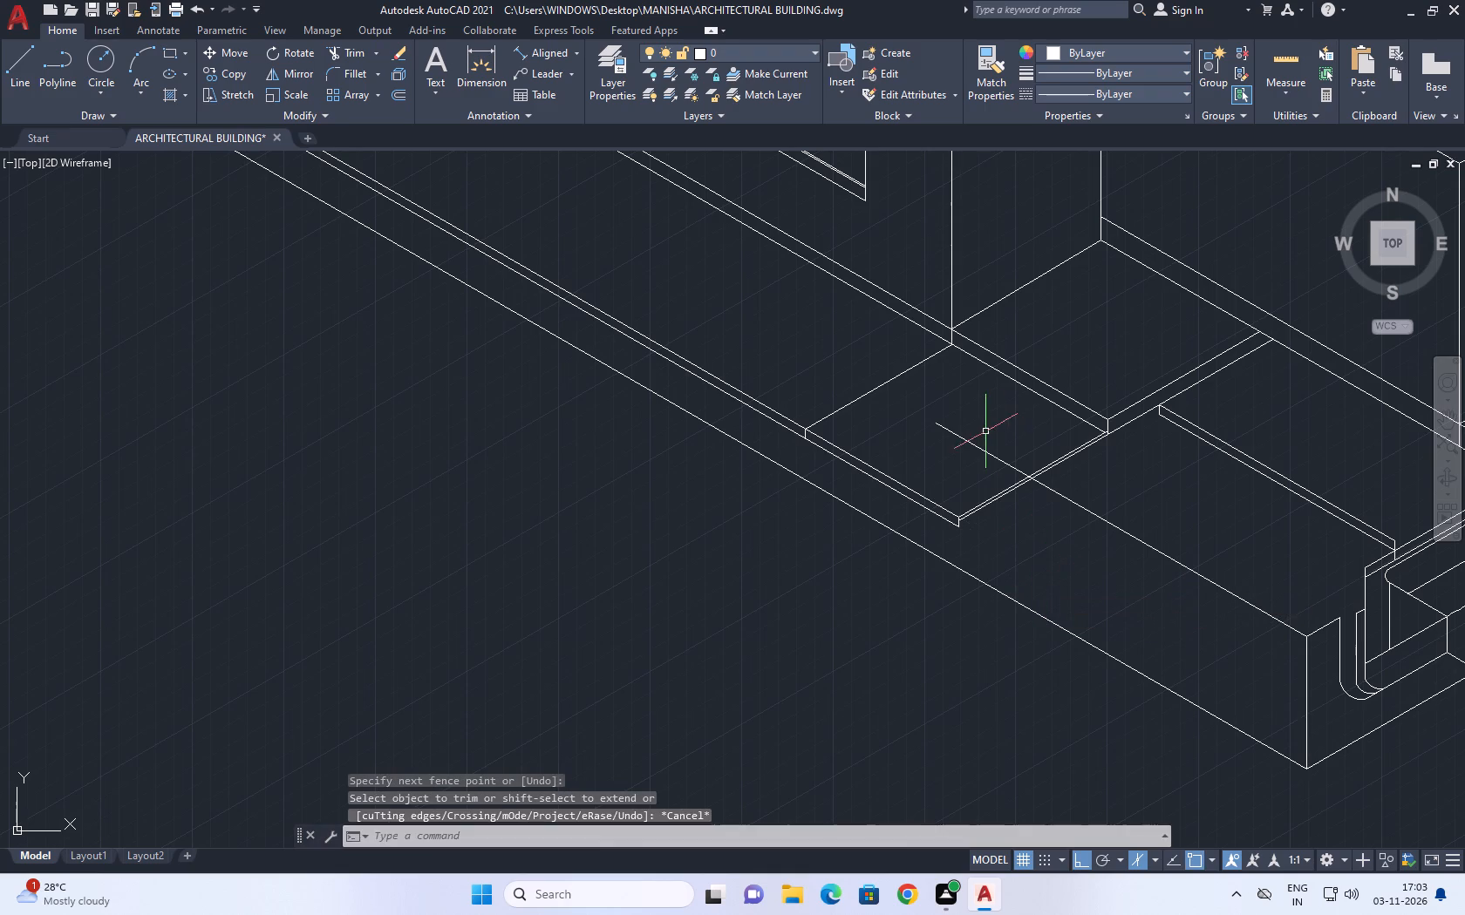
# Trim the end of the base's inner edge line that projects past the two parallel isometric lines.
pyautogui.press('space')
pyautogui.click(980, 425)
pyautogui.click(953, 451)
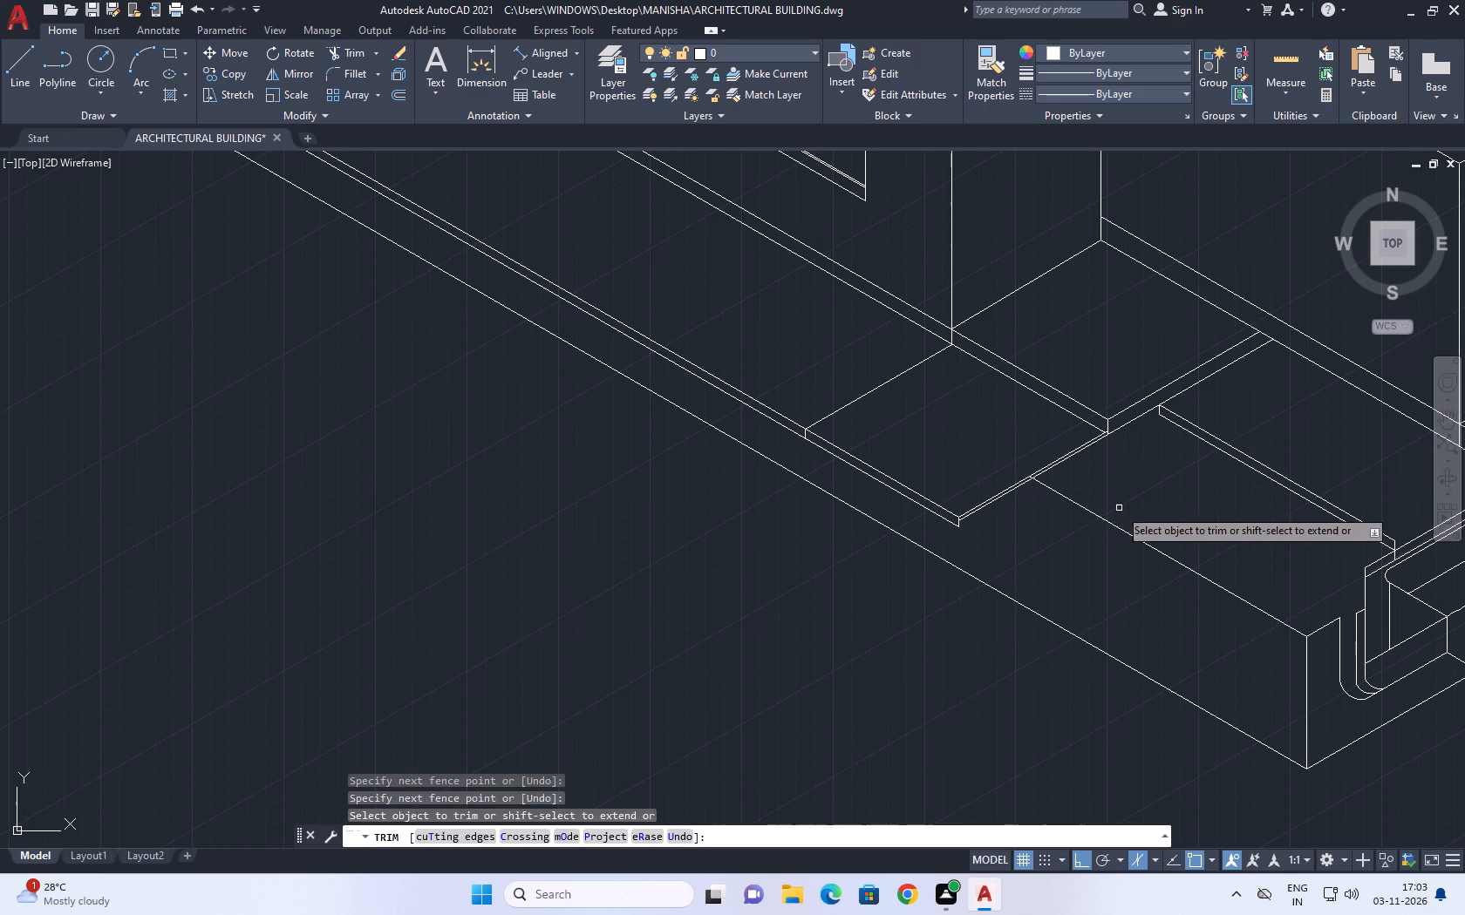
pyautogui.moveTo(1121, 510); pyautogui.dragTo(1011, 506, button='middle')
pyautogui.press('Escape')
# Erase the isometric line running from the ground base's front upper corner back to the floor step edge.
pyautogui.click(1068, 505)
pyautogui.click(1023, 580)
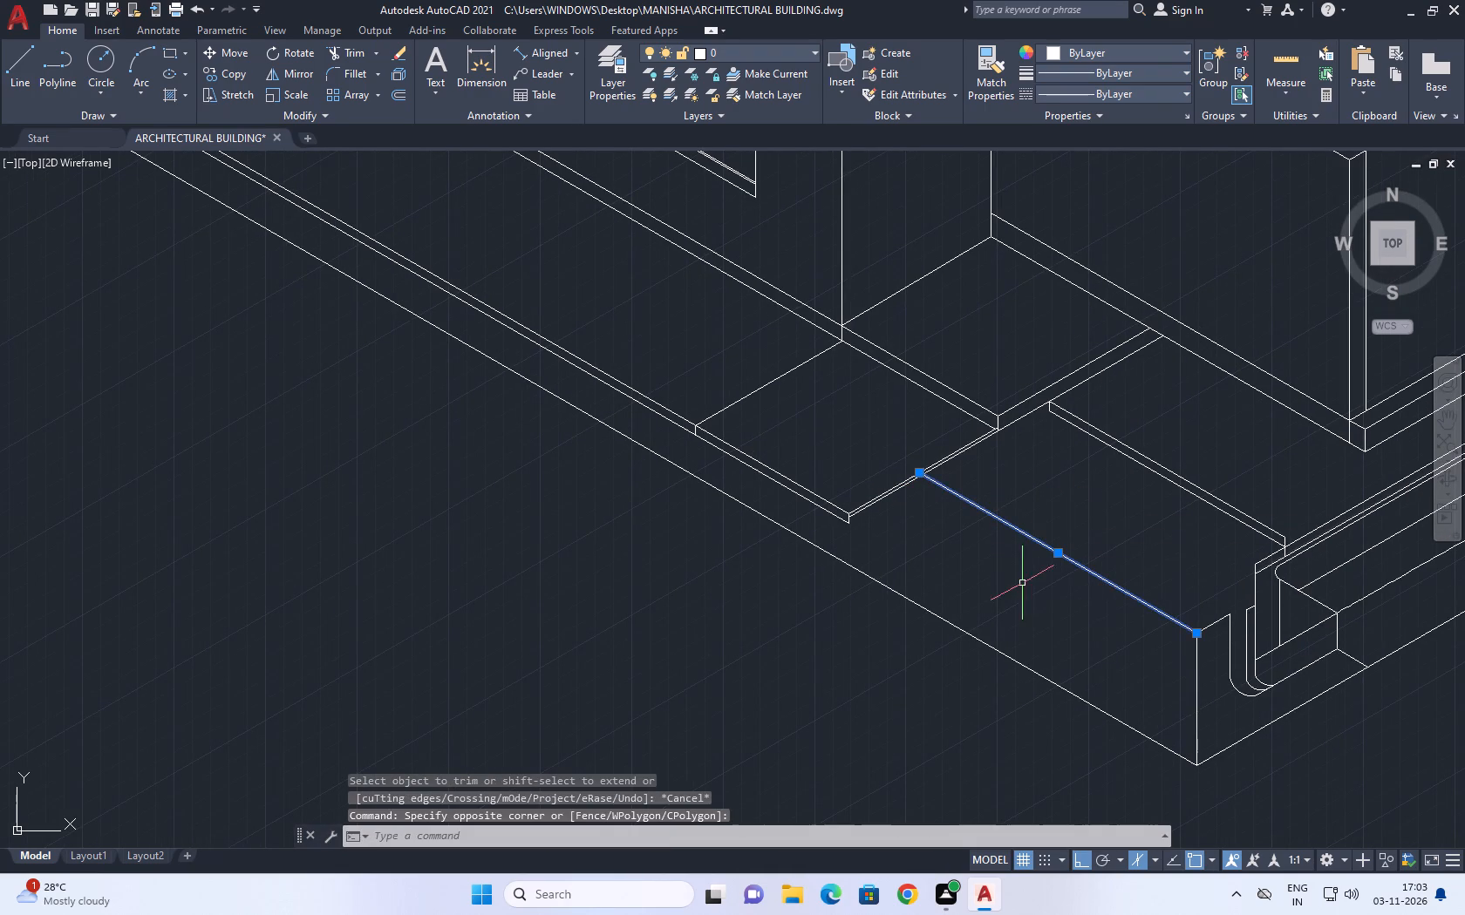
pyautogui.press('Delete')
# Draw a line about 2866 long at 150° on the left isoplane from the top of the channel's outer vertical.
pyautogui.moveTo(1074, 591); pyautogui.dragTo(1005, 558, button='middle')
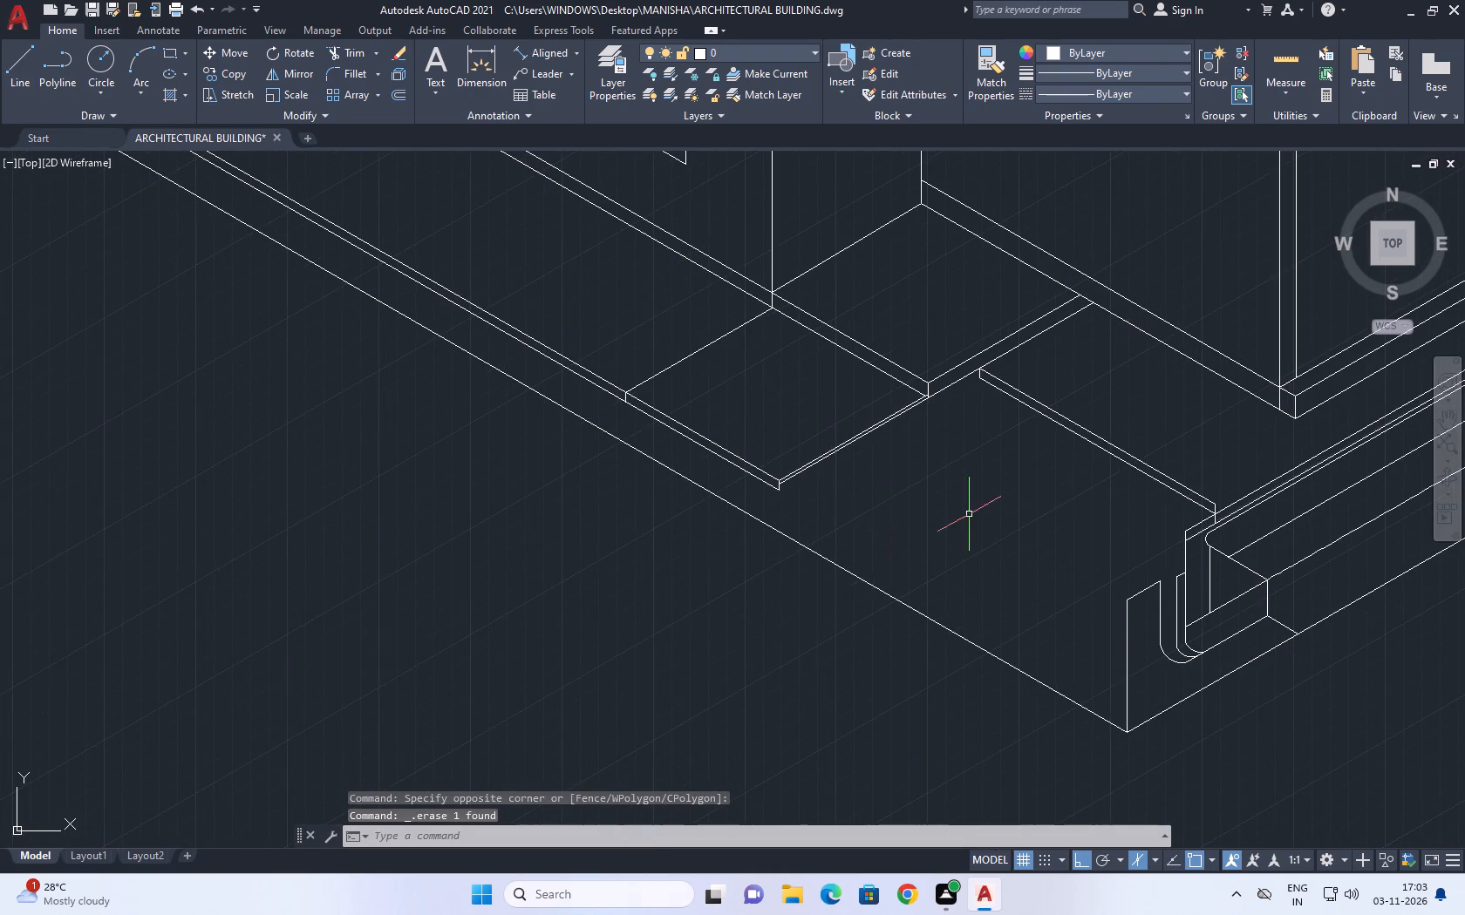
pyautogui.moveTo(971, 514); pyautogui.dragTo(934, 502, button='middle')
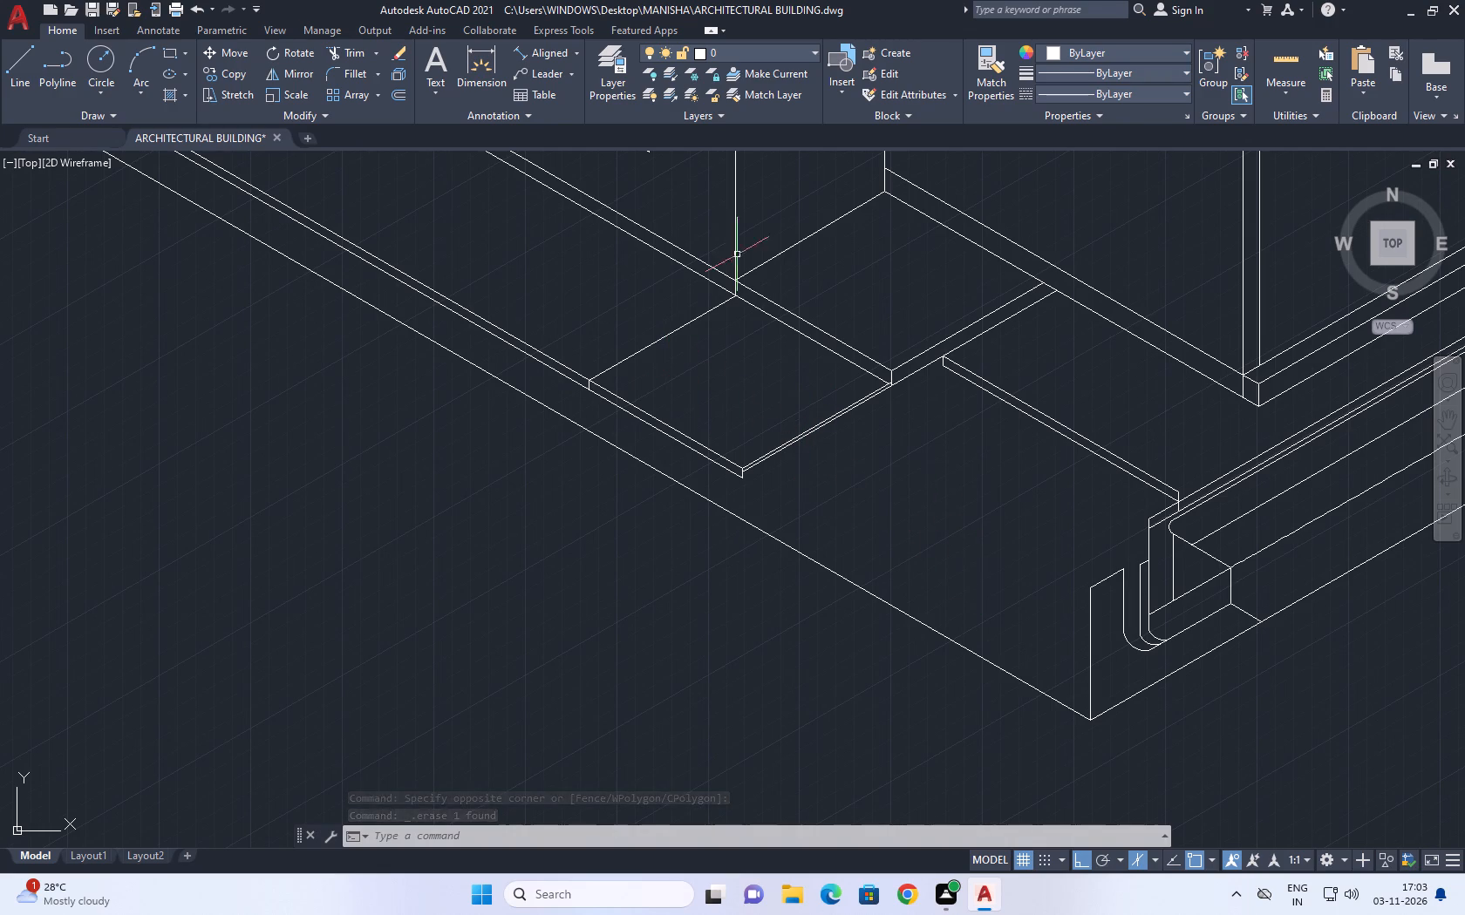
pyautogui.click(26, 64)
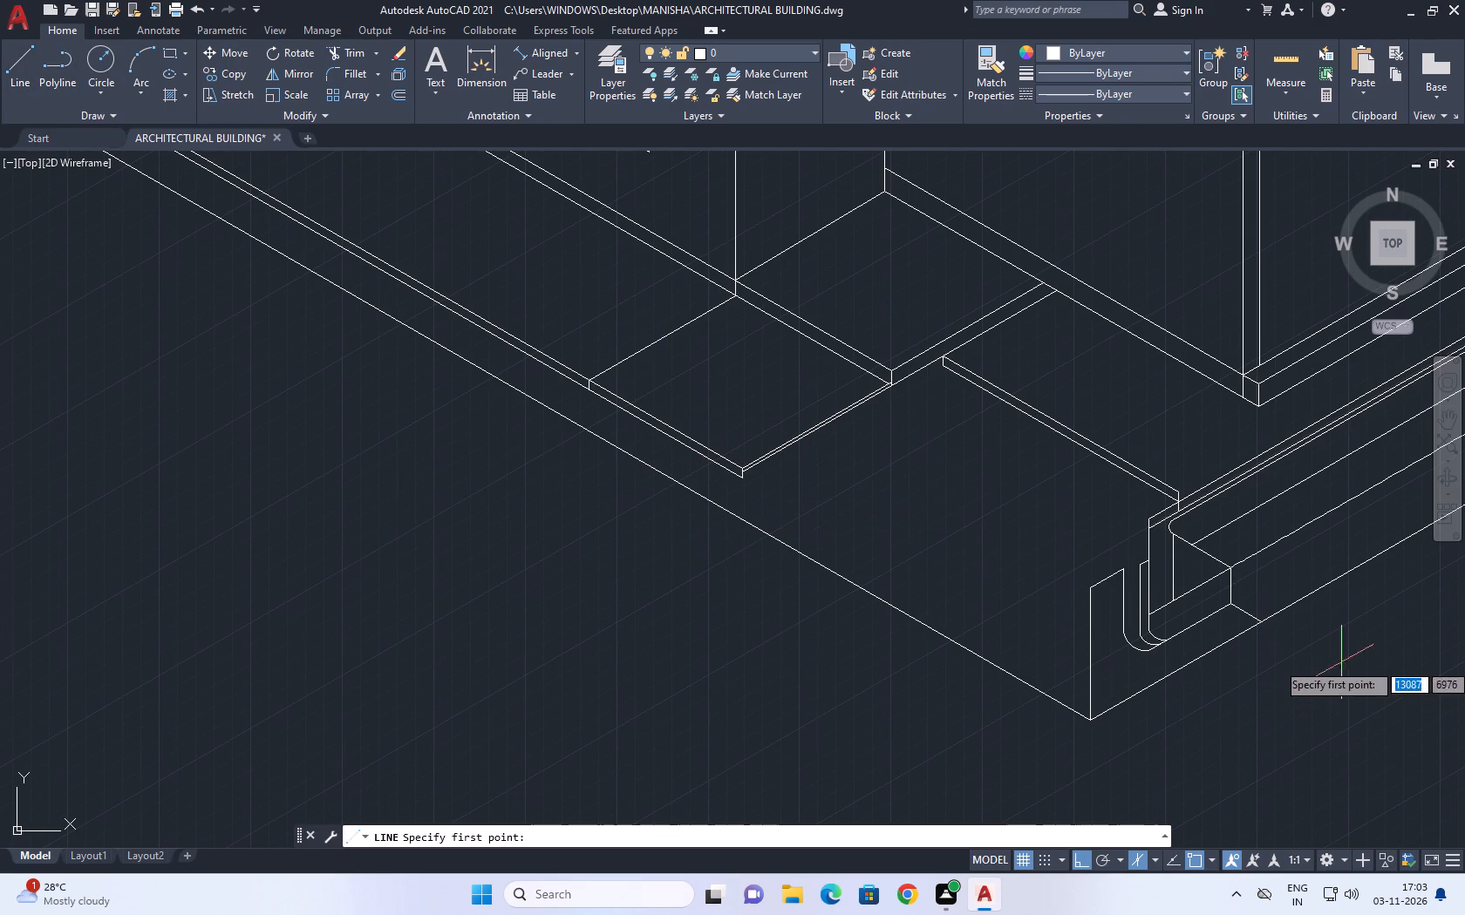
pyautogui.scroll(2, 1099, 529)
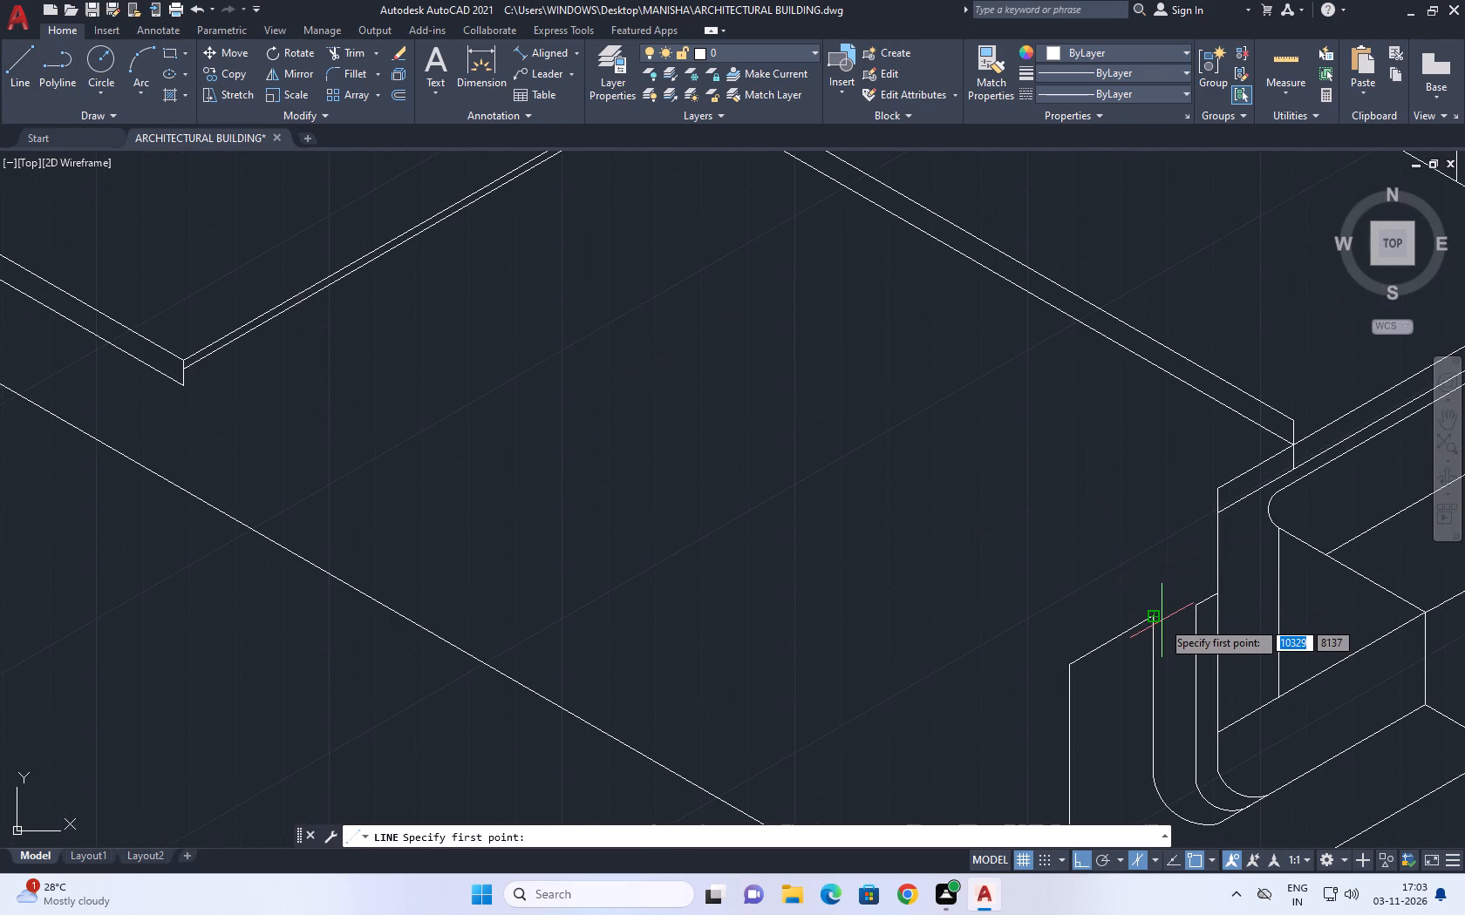
pyautogui.click(1161, 620)
pyautogui.moveTo(674, 389); pyautogui.dragTo(769, 537, button='middle')
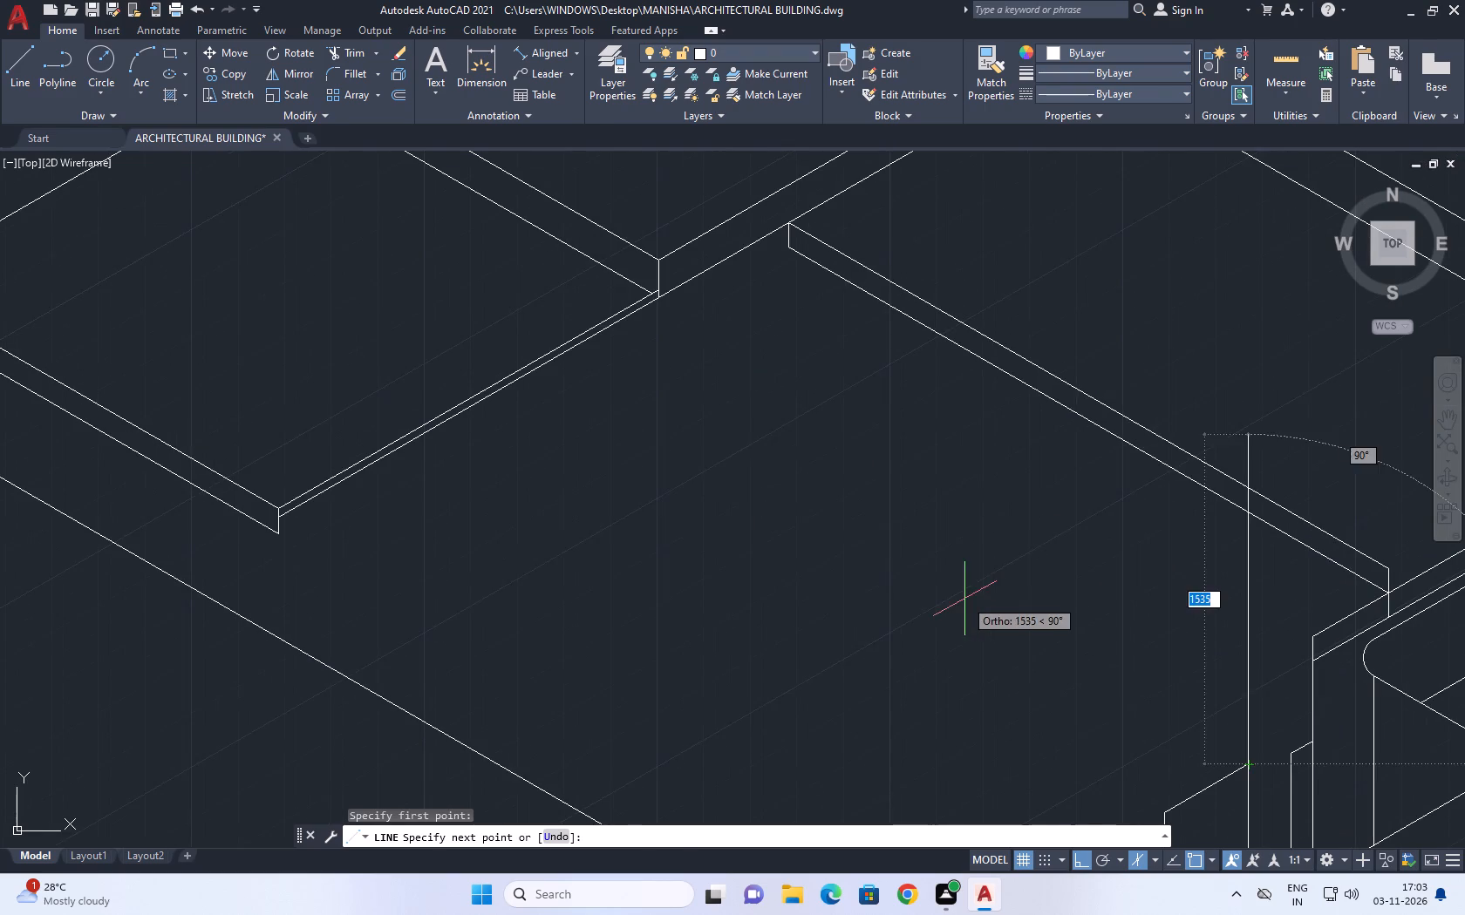
pyautogui.press('F5')
pyautogui.moveTo(670, 404); pyautogui.dragTo(750, 449, button='middle')
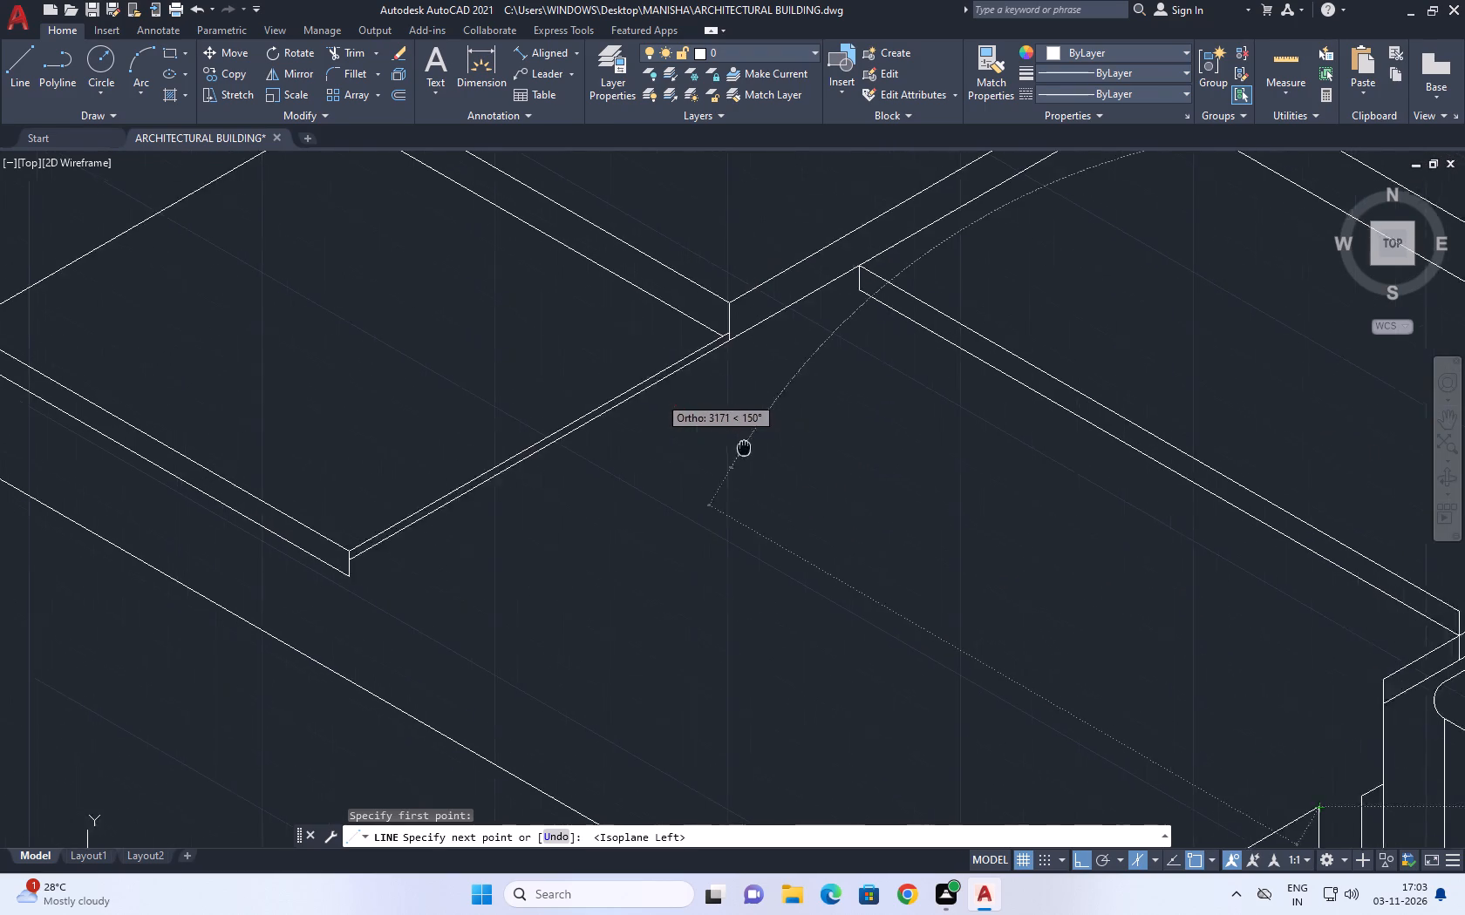
pyautogui.moveTo(750, 449); pyautogui.dragTo(803, 451, button='middle')
pyautogui.scroll(-3, 825, 451)
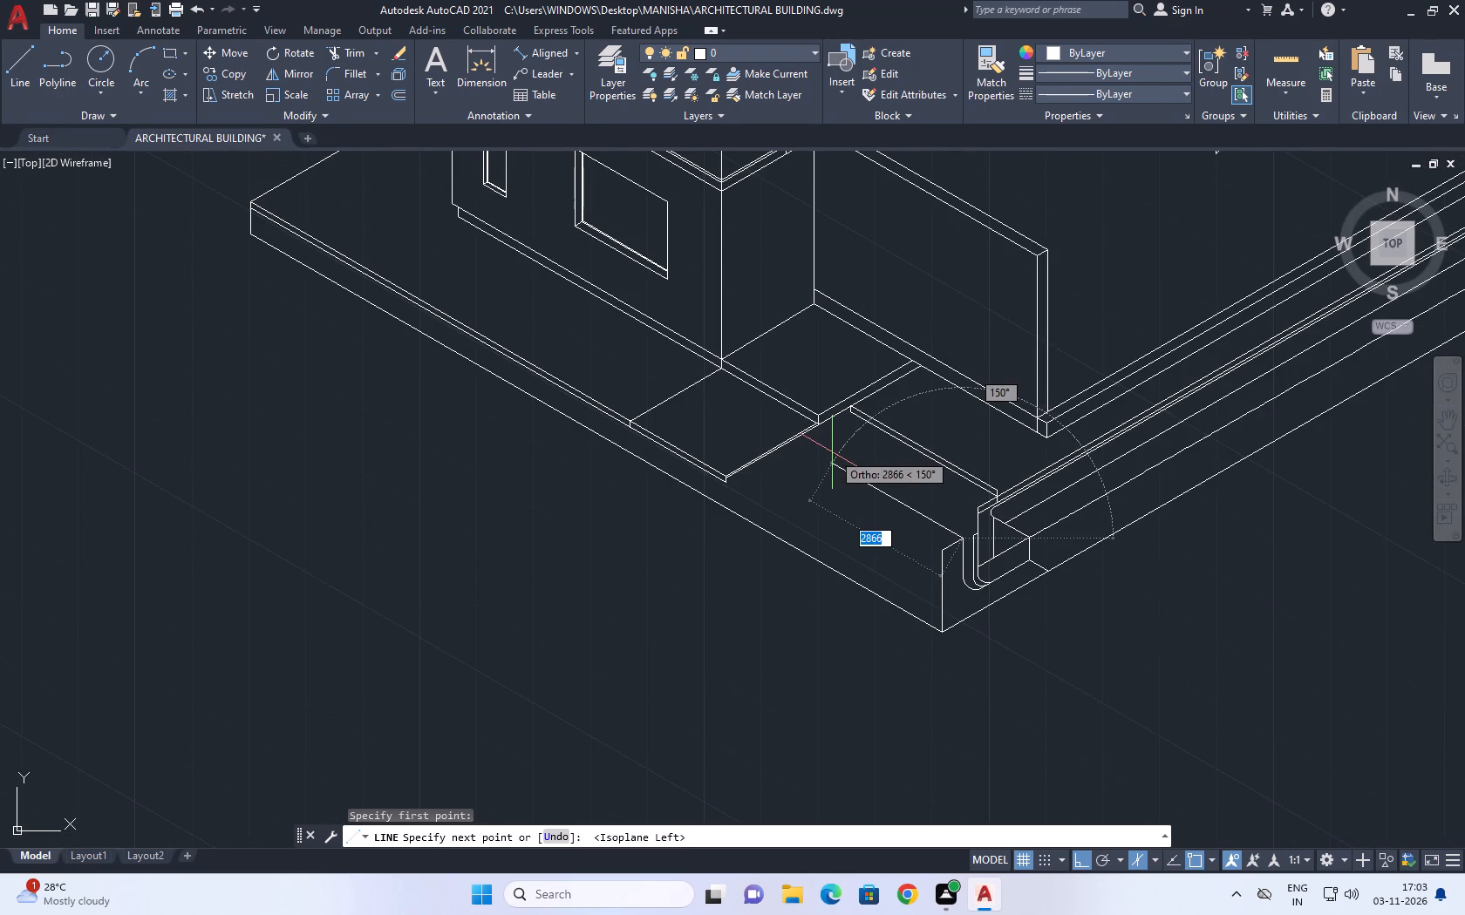
pyautogui.click(832, 452)
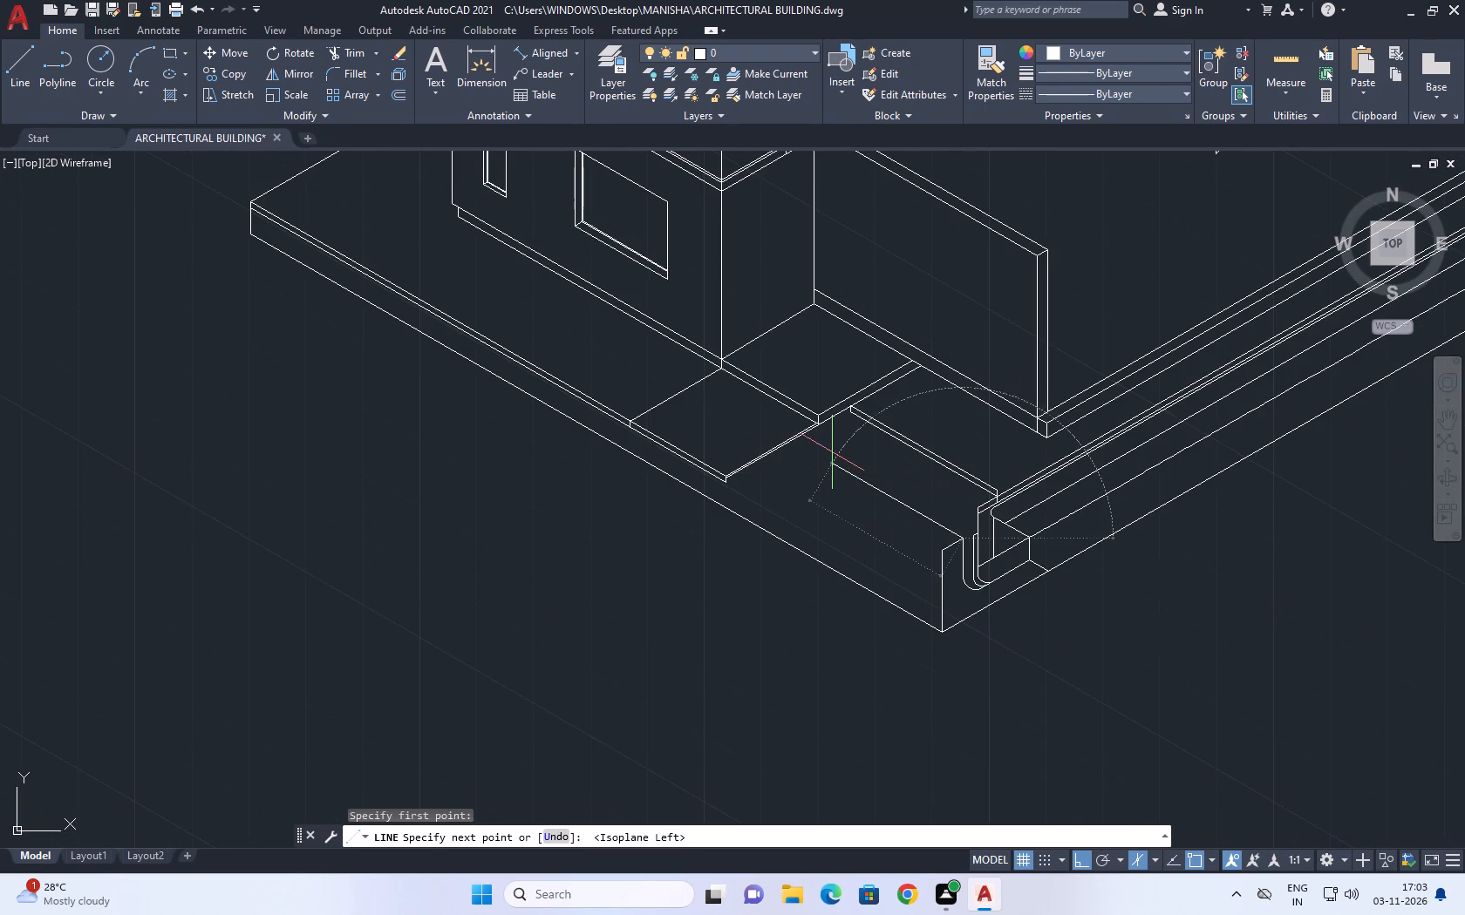
pyautogui.press('space')
# Draw a parallel line at 150° from the ground base's front upper corner, ending slightly beyond the previous line.
pyautogui.press('space')
pyautogui.scroll(2, 931, 559)
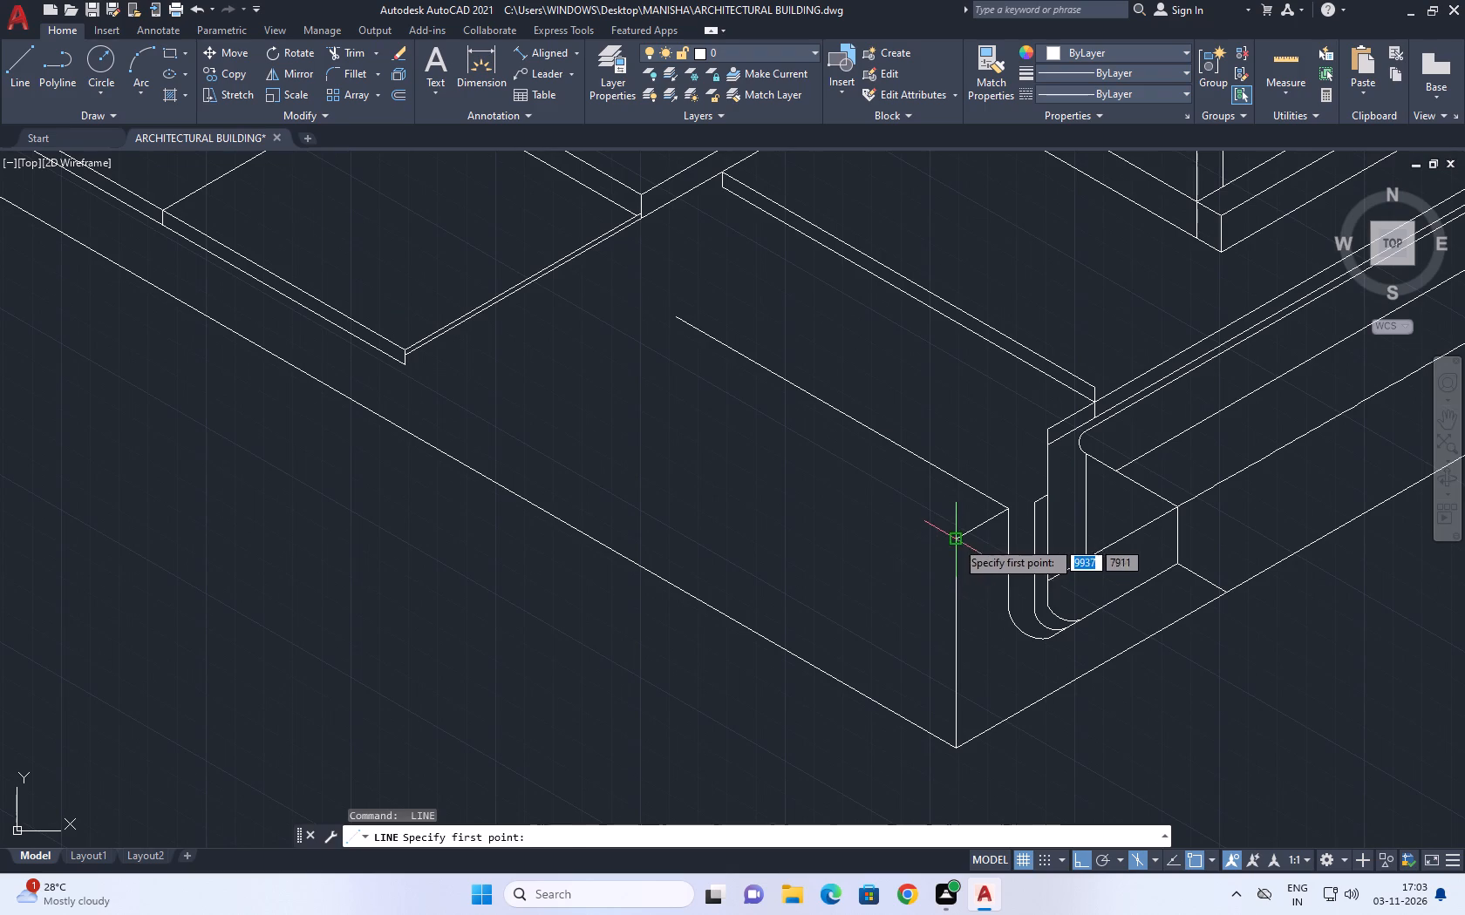
pyautogui.click(956, 540)
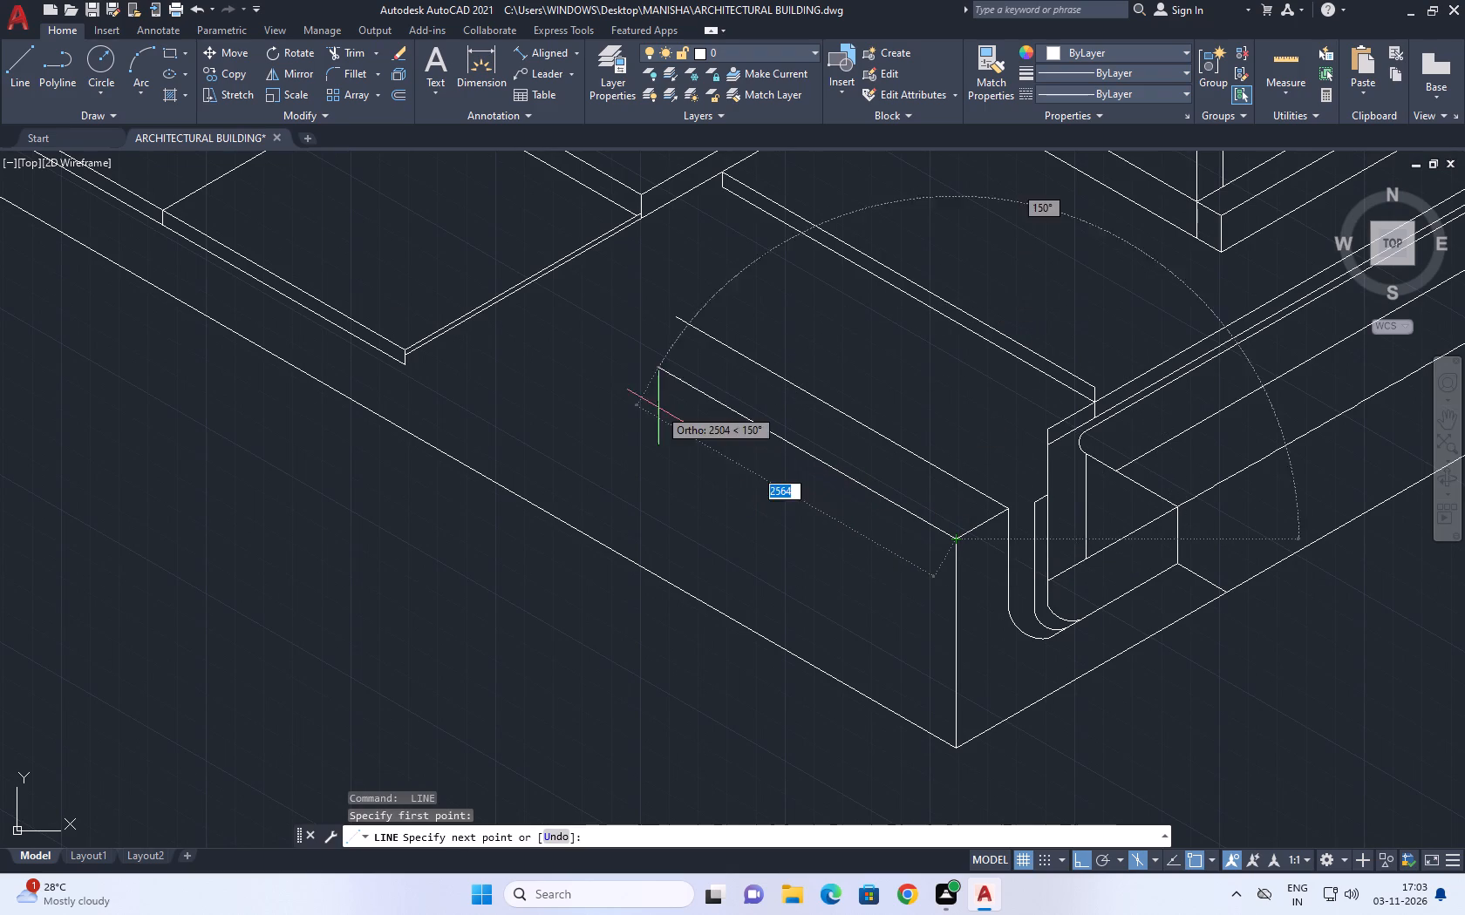
pyautogui.moveTo(594, 357); pyautogui.dragTo(776, 402, button='middle')
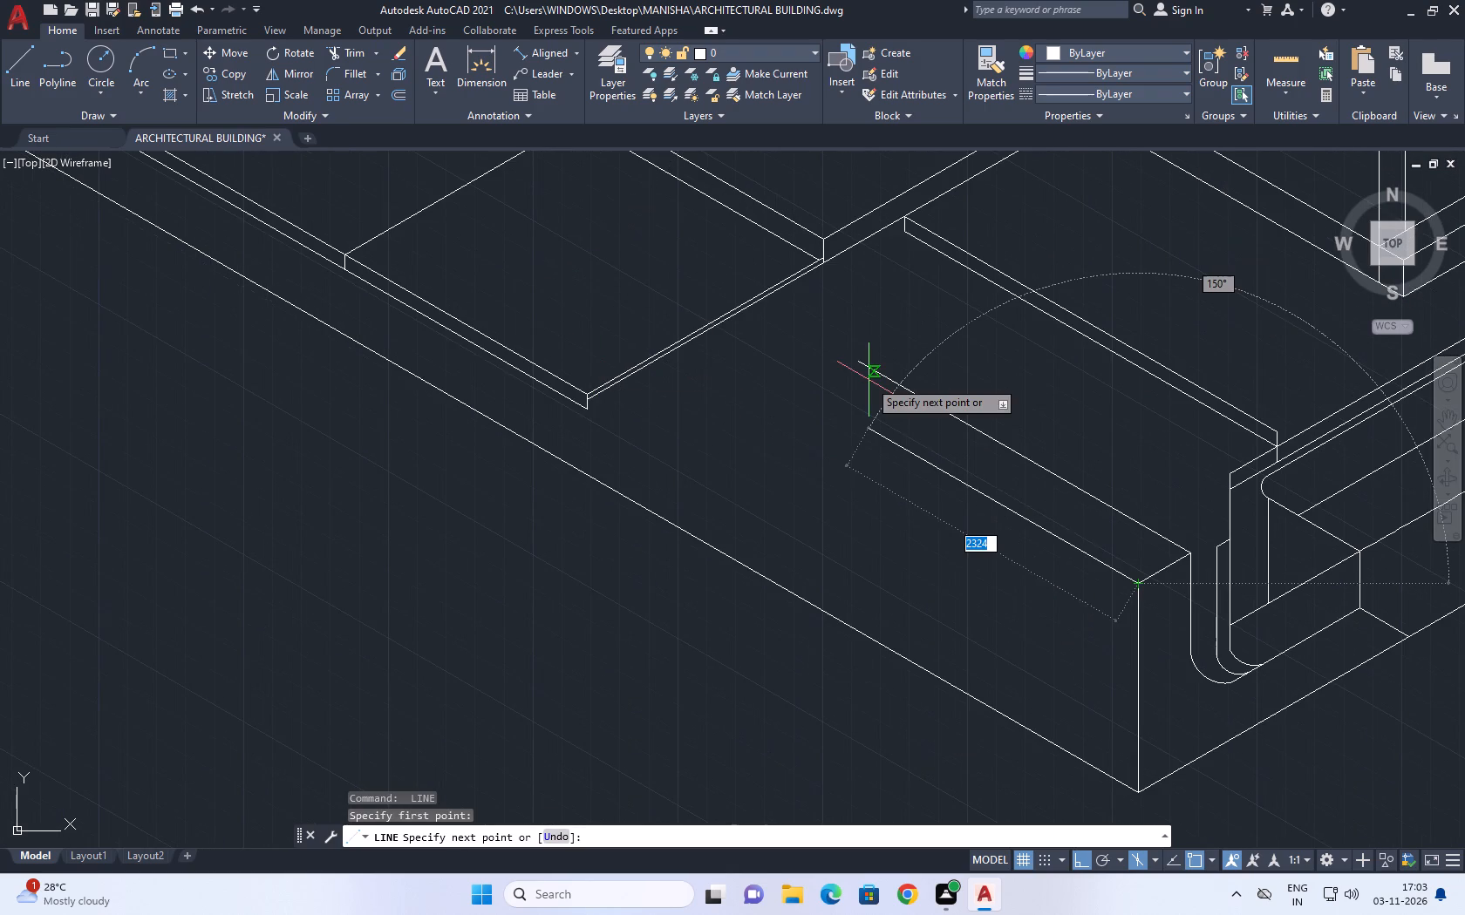
pyautogui.click(772, 376)
pyautogui.press('Escape')
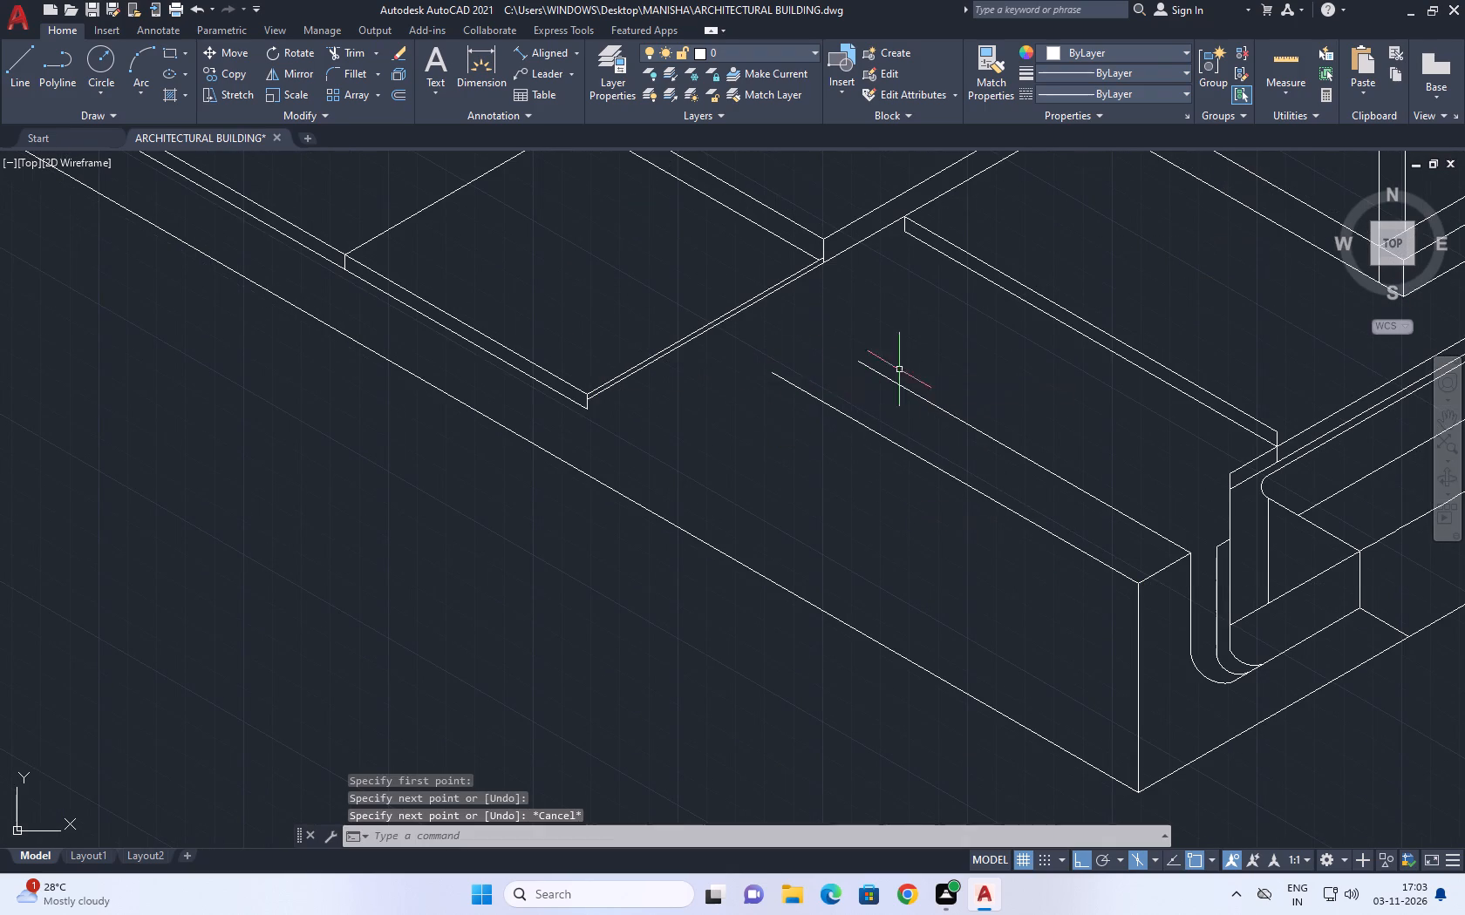
# Extend the line from the channel's outer vertical across the channel opening to the tall inner wall edge.
pyautogui.moveTo(1001, 392); pyautogui.dragTo(998, 458, button='middle')
pyautogui.moveTo(1208, 555); pyautogui.dragTo(969, 552, button='middle')
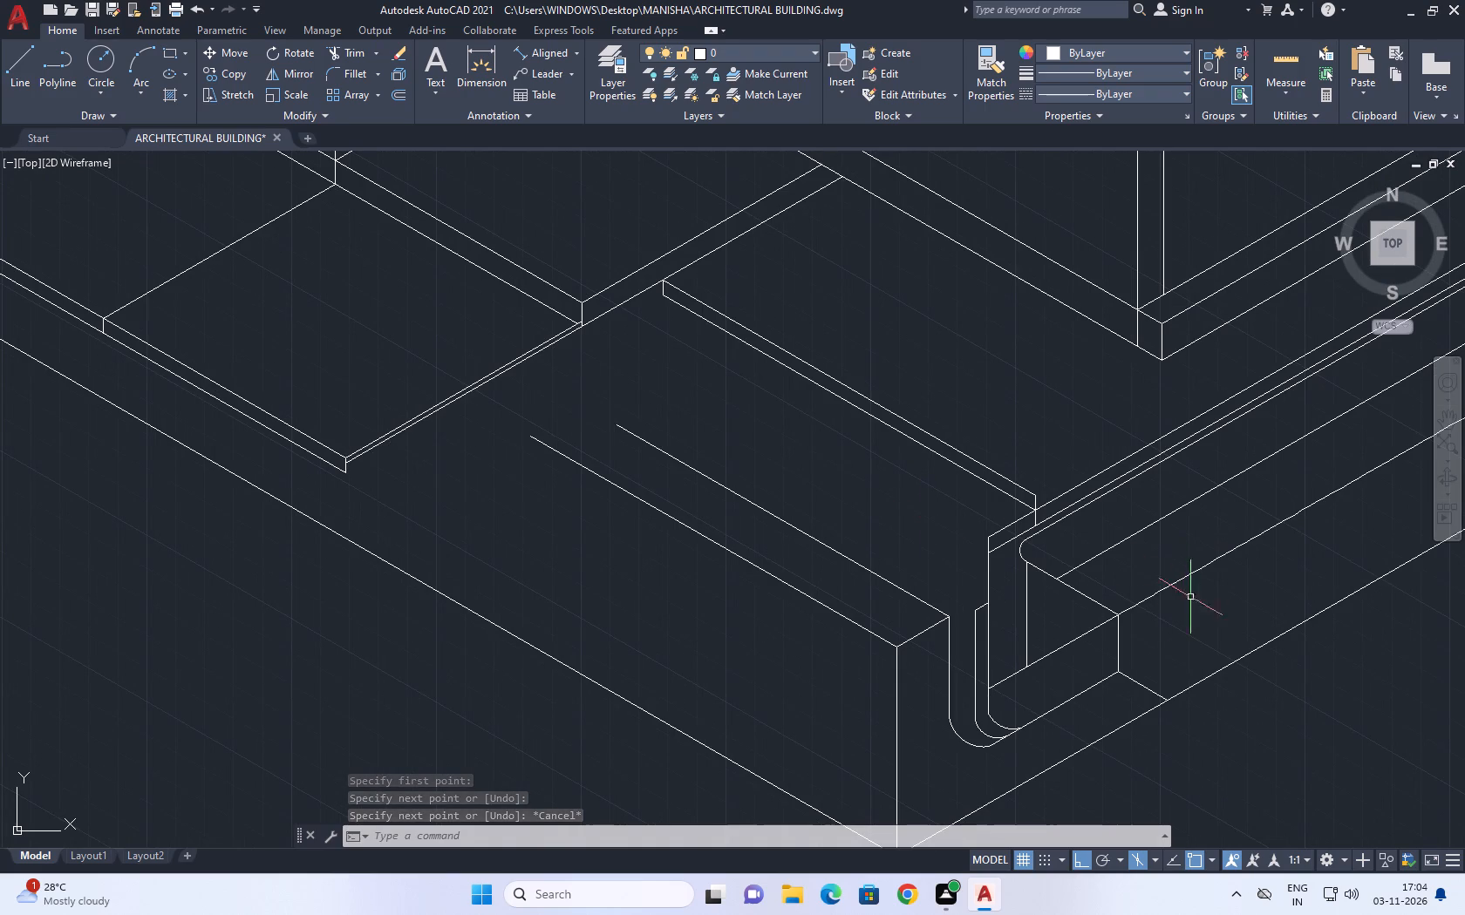
pyautogui.moveTo(964, 588); pyautogui.dragTo(987, 615, button='middle')
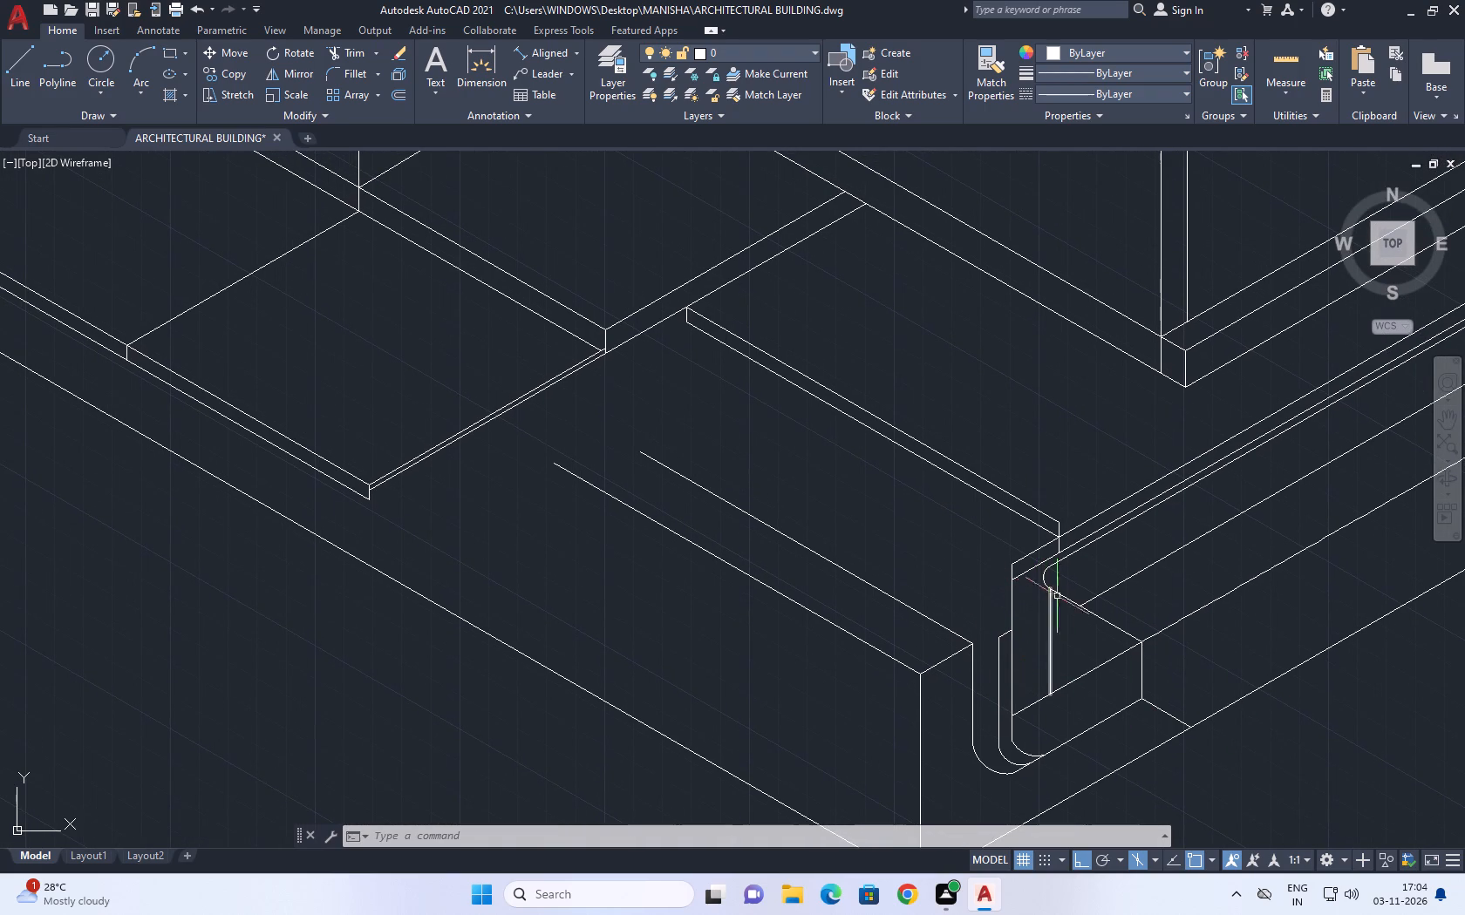
pyautogui.moveTo(916, 623); pyautogui.dragTo(924, 616, button='middle')
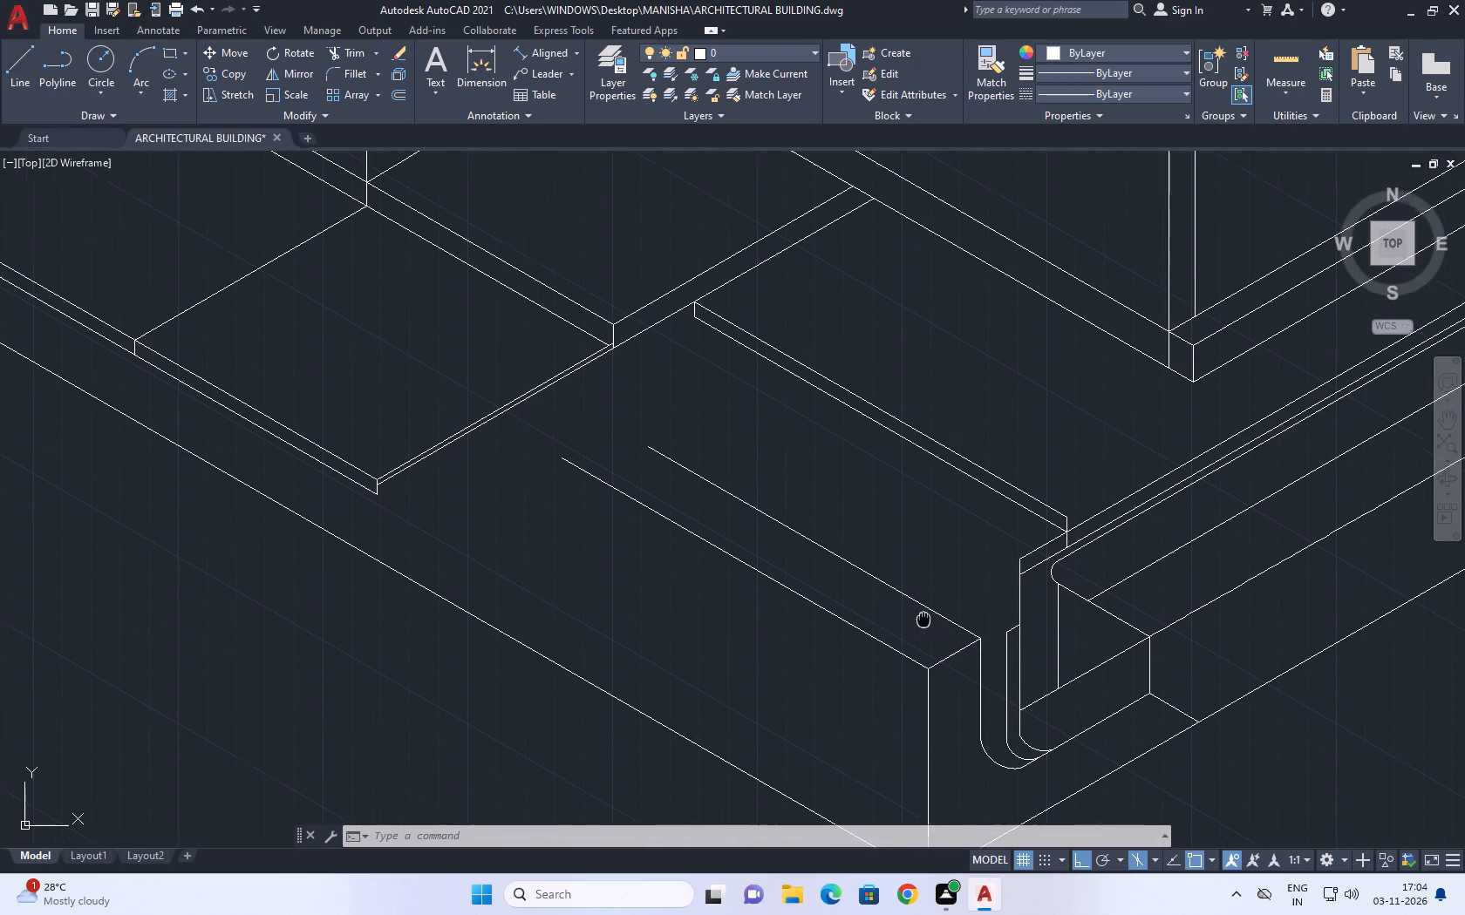
pyautogui.moveTo(924, 616); pyautogui.dragTo(944, 590, button='middle')
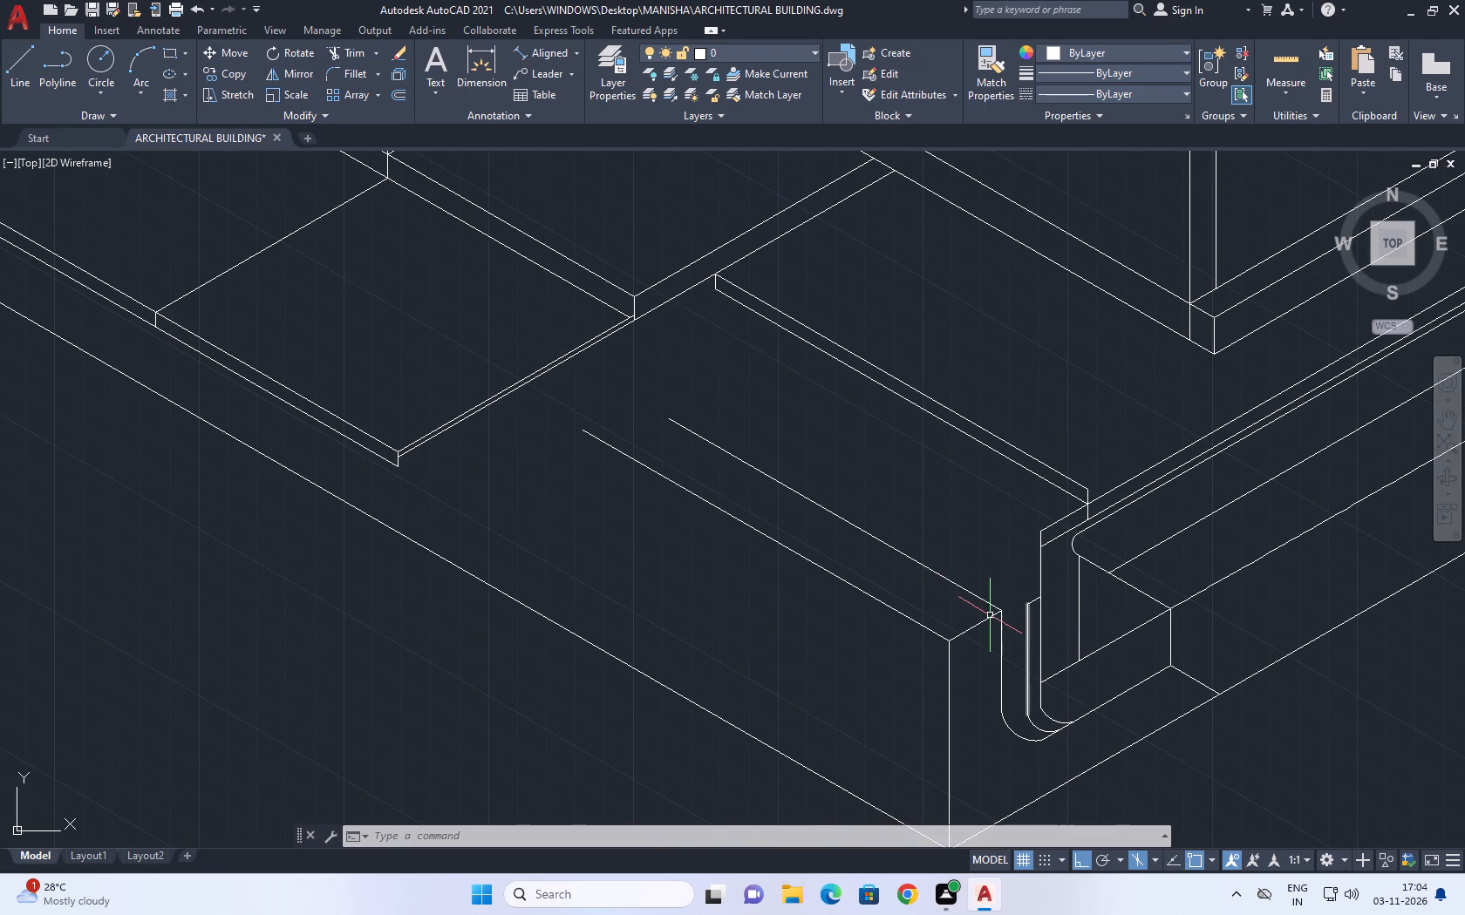
pyautogui.write('ex')
pyautogui.press('space')
pyautogui.click(976, 589)
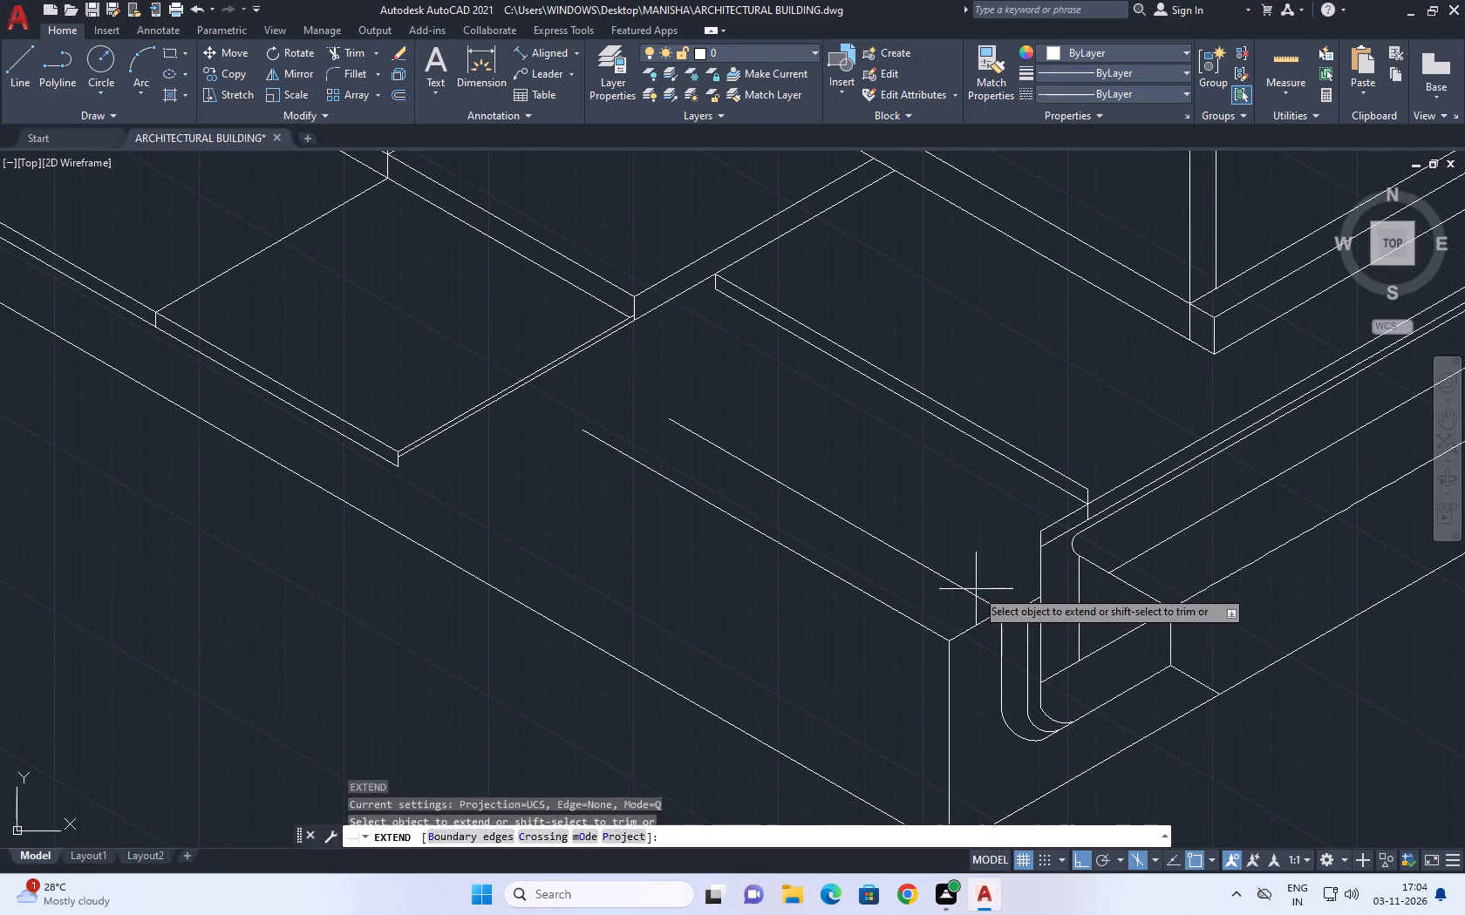
pyautogui.click(964, 615)
pyautogui.scroll(2, 1022, 620)
pyautogui.click(1021, 619)
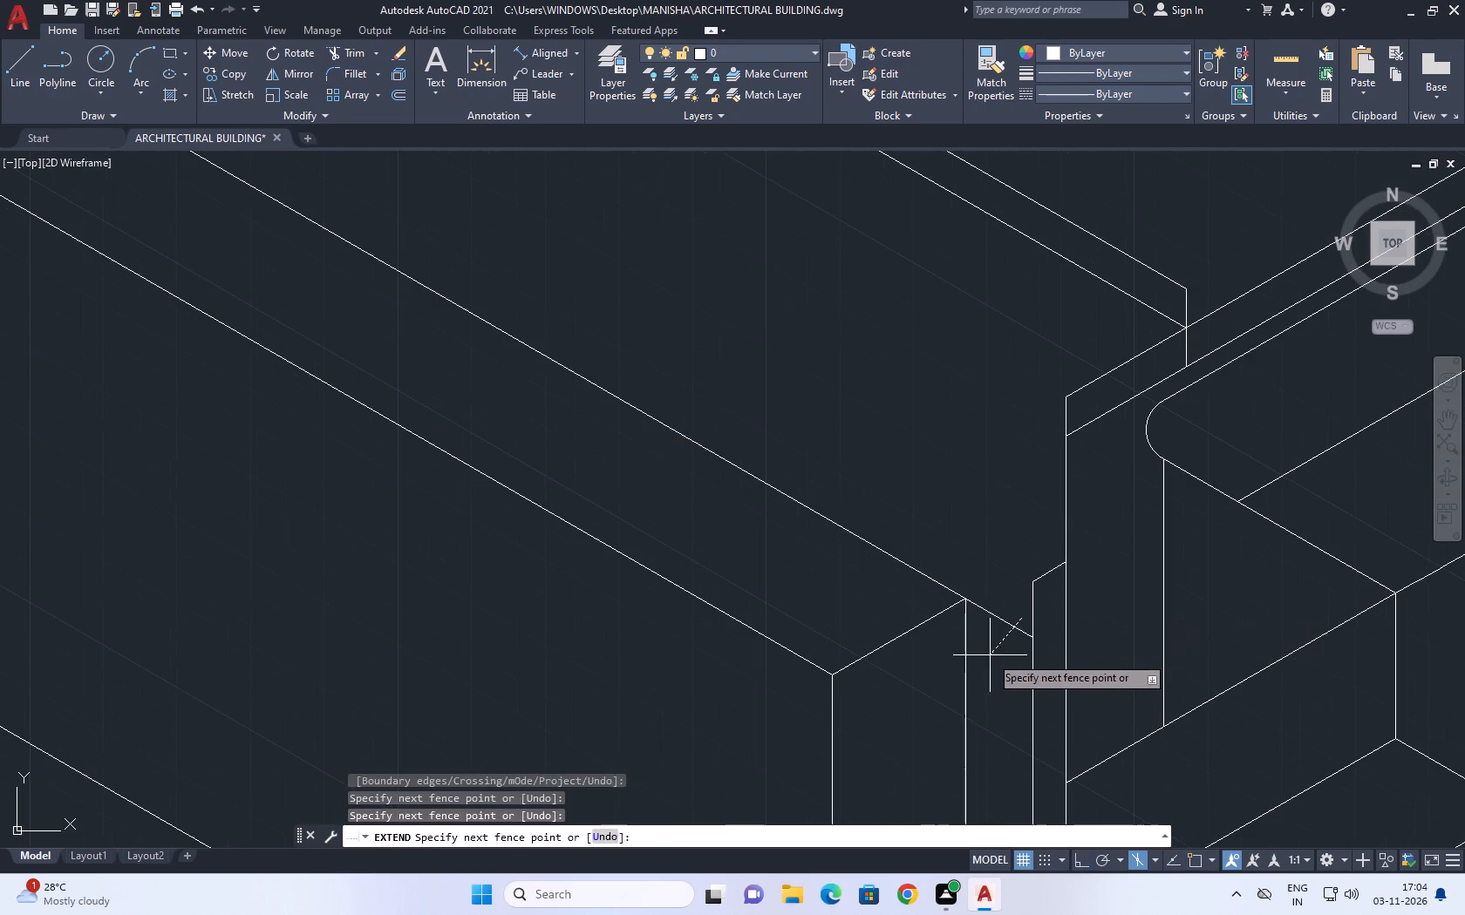
pyautogui.click(991, 659)
pyautogui.scroll(-3, 1076, 617)
pyautogui.press('Escape')
# Trim the short vertical and its slanted top edge above the extended line at the channel wall.
pyautogui.scroll(4, 1060, 620)
pyautogui.moveTo(1087, 581); pyautogui.dragTo(1107, 589, button='middle')
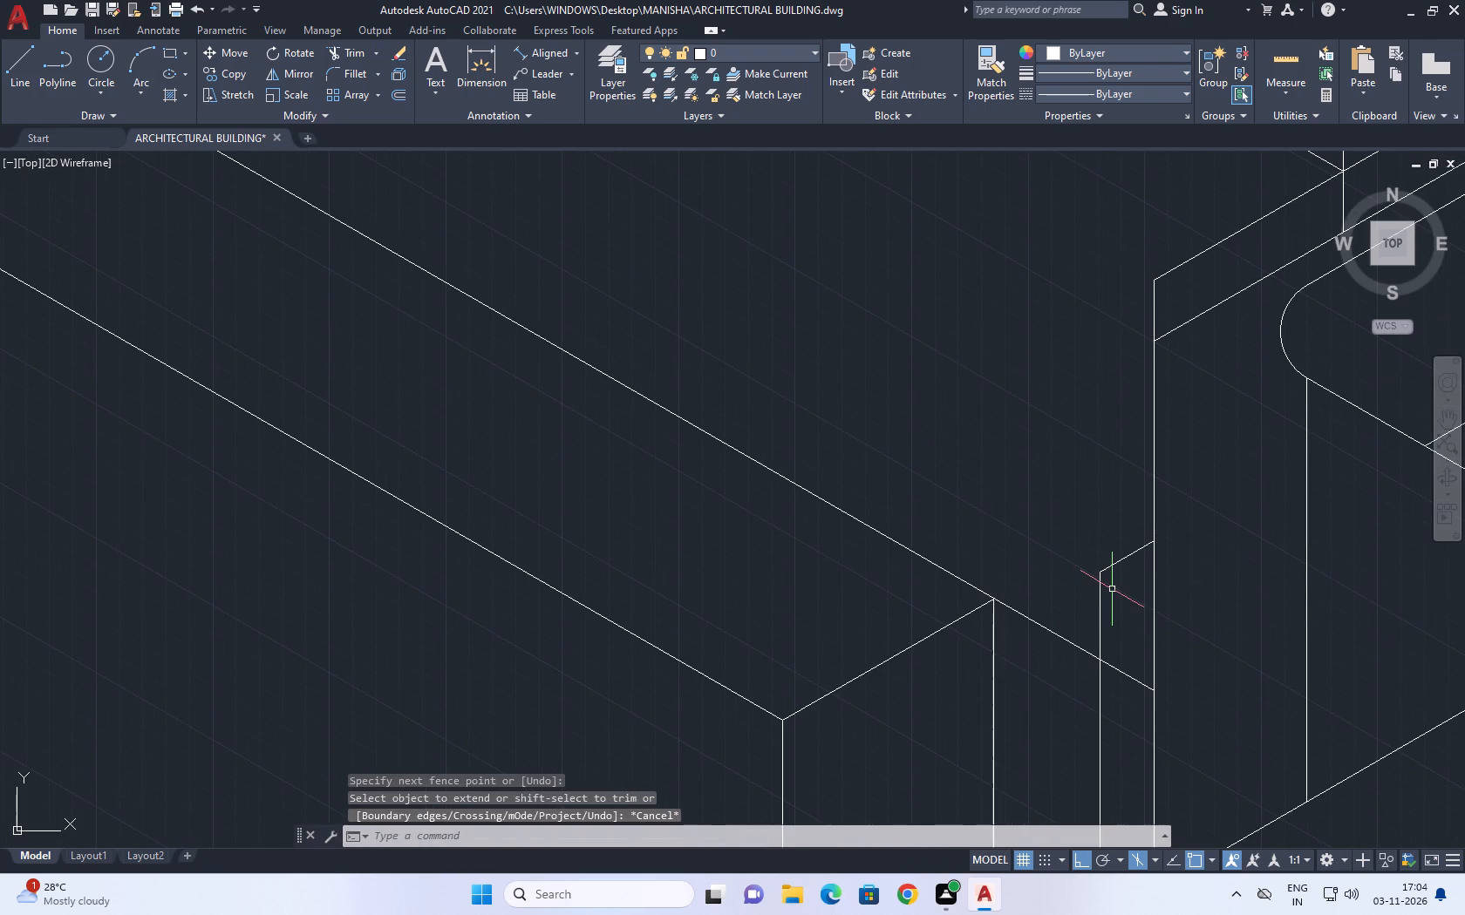
pyautogui.press('t')
pyautogui.press('r')
pyautogui.press('space')
pyautogui.click(1093, 607)
pyautogui.doubleClick(1127, 554)
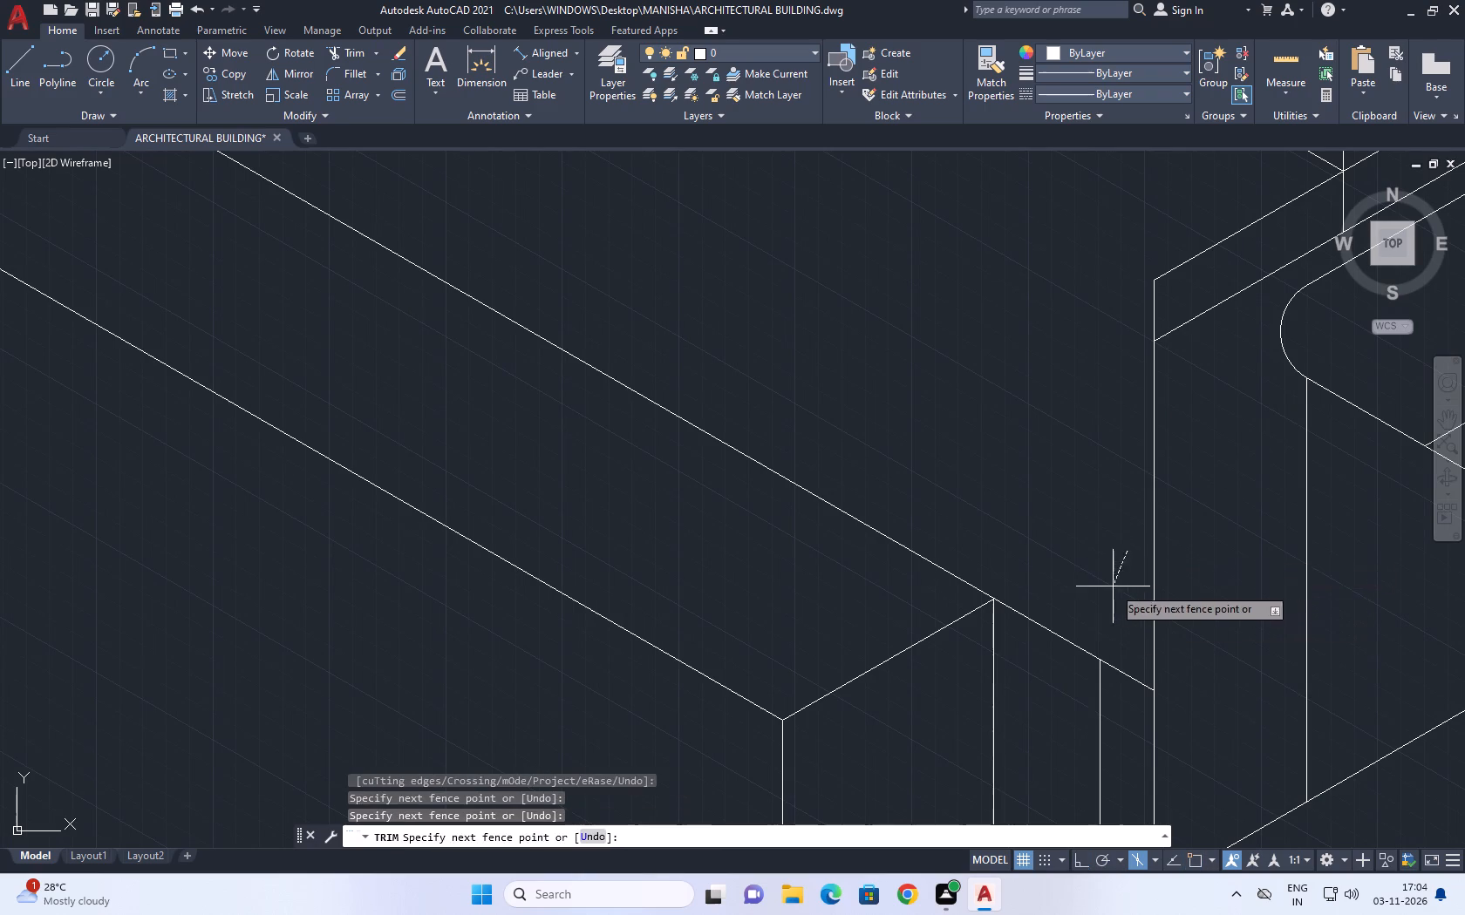
pyautogui.scroll(-2, 1107, 582)
pyautogui.click(1103, 567)
pyautogui.scroll(-3, 1105, 546)
pyautogui.press('Escape')
# Copy the extended line 228.6 vertically upward from its end on the channel wall edge.
pyautogui.moveTo(950, 528); pyautogui.dragTo(966, 559, button='middle')
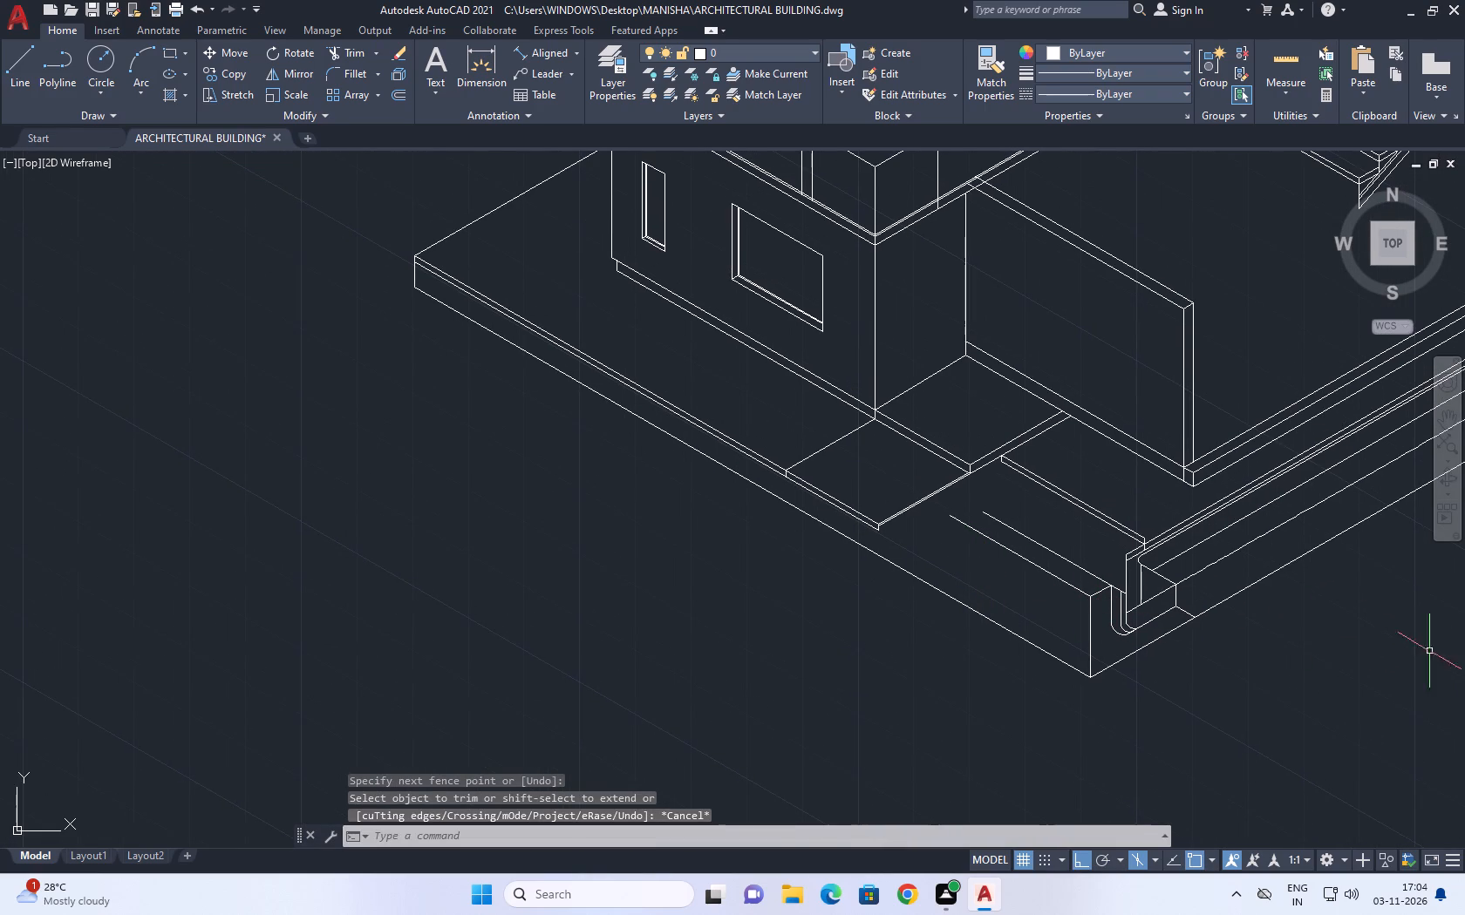
pyautogui.scroll(3, 1116, 586)
pyautogui.click(1116, 600)
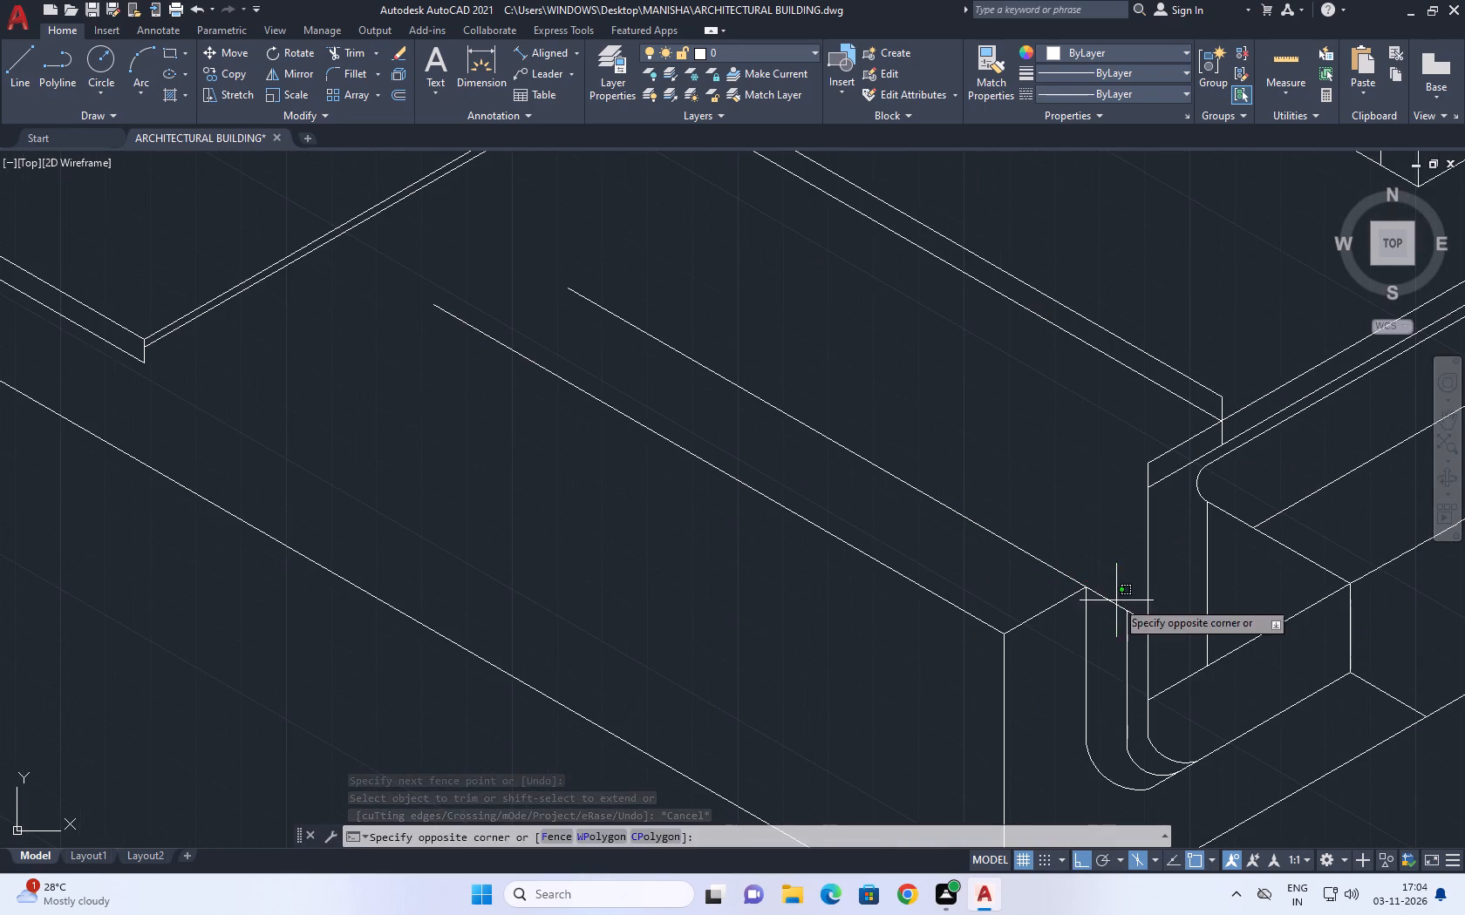
pyautogui.click(1113, 608)
pyautogui.moveTo(1109, 569); pyautogui.dragTo(1111, 592, button='middle')
pyautogui.press('c')
pyautogui.press('o')
pyautogui.press('space')
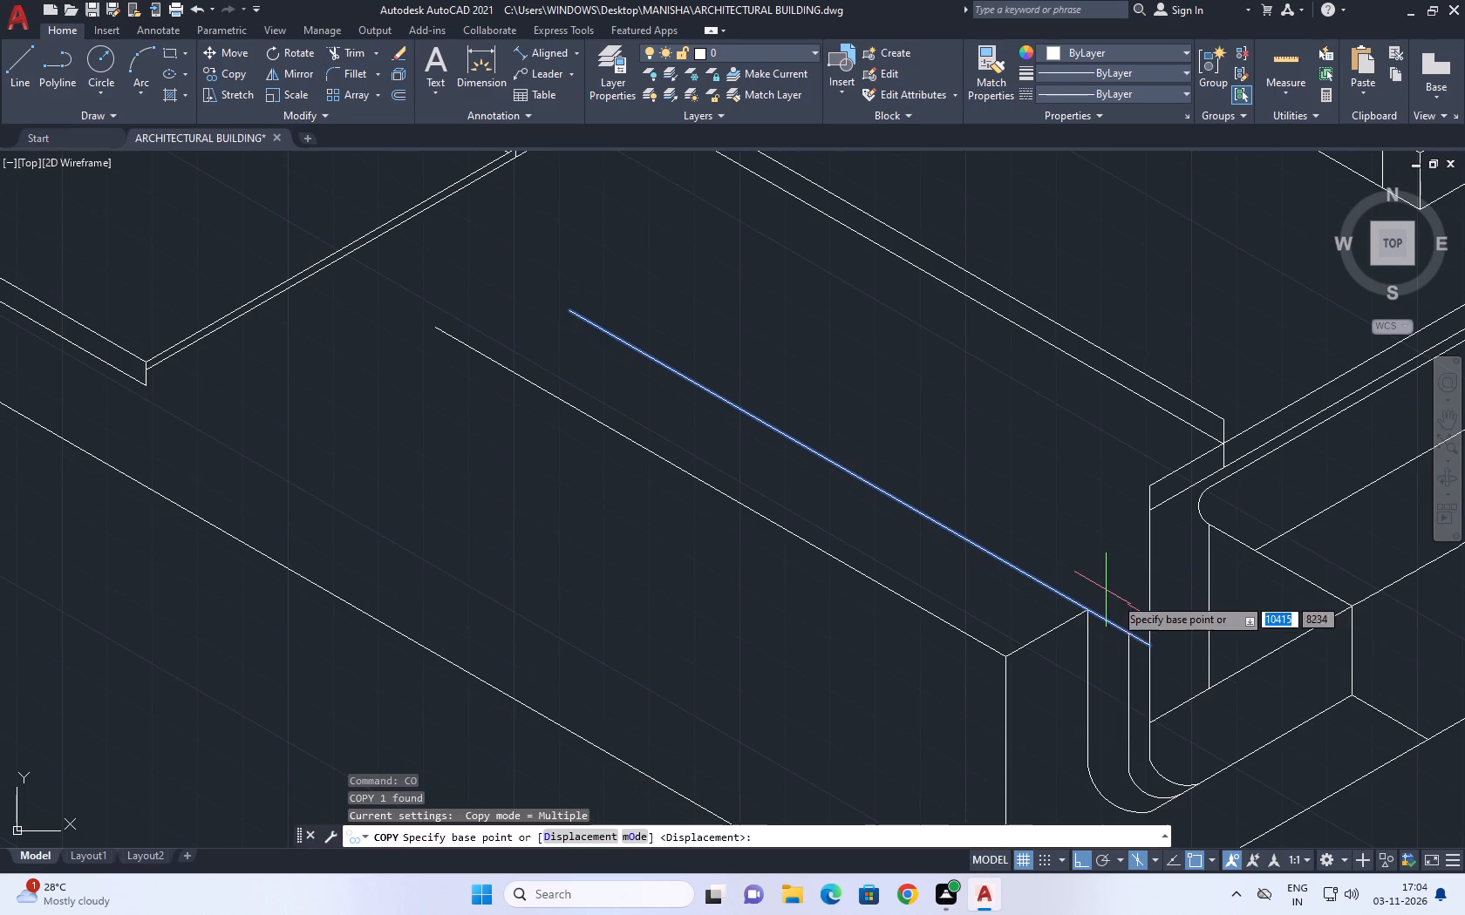
pyautogui.scroll(1, 1141, 613)
pyautogui.click(1149, 672)
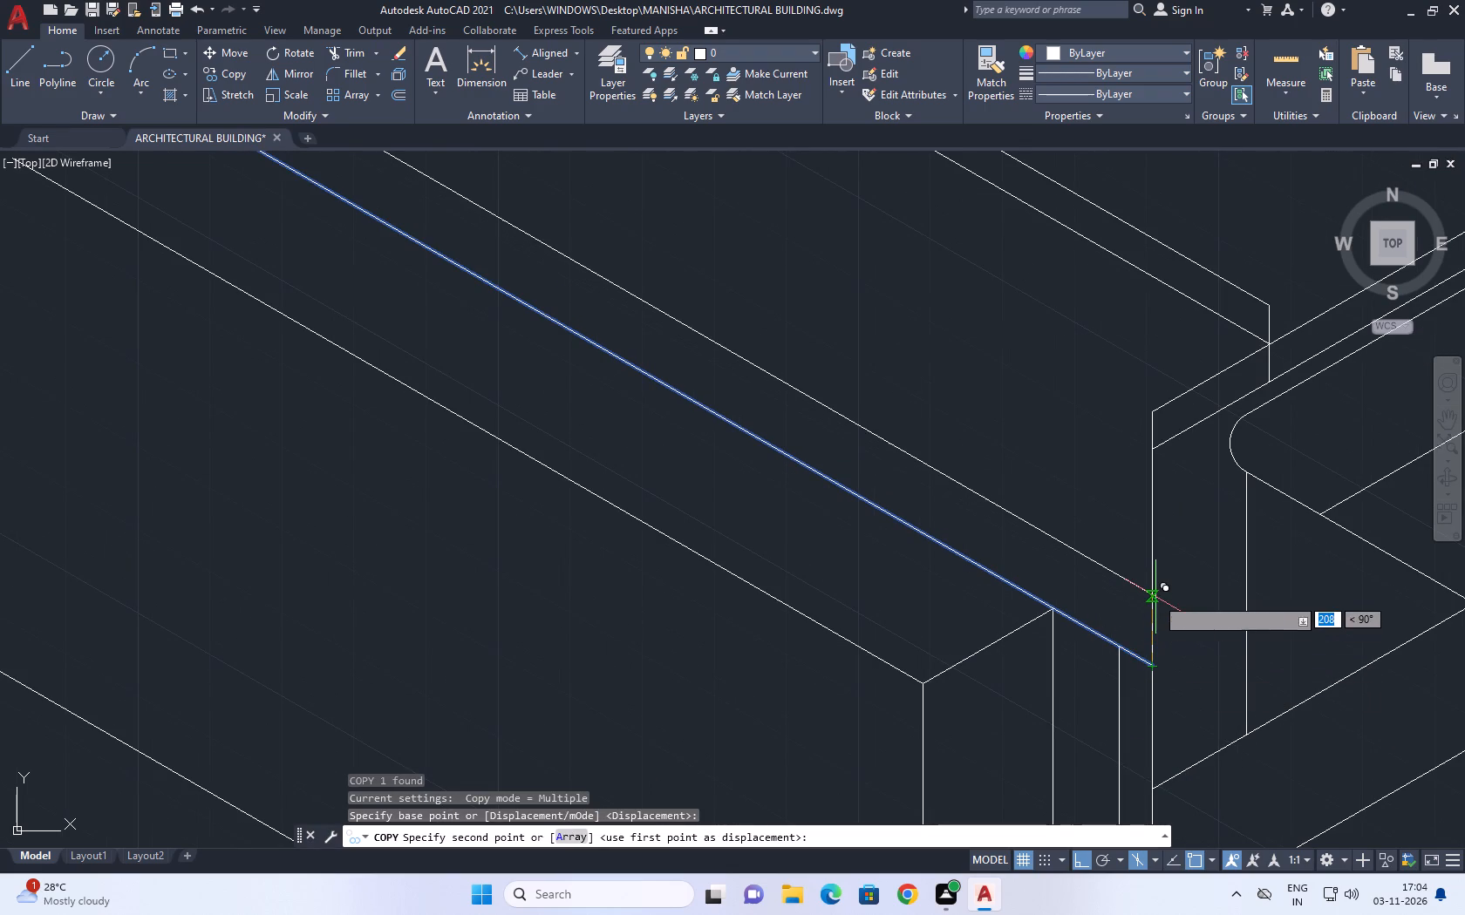
pyautogui.press('2')
pyautogui.press('2')
pyautogui.press('.')
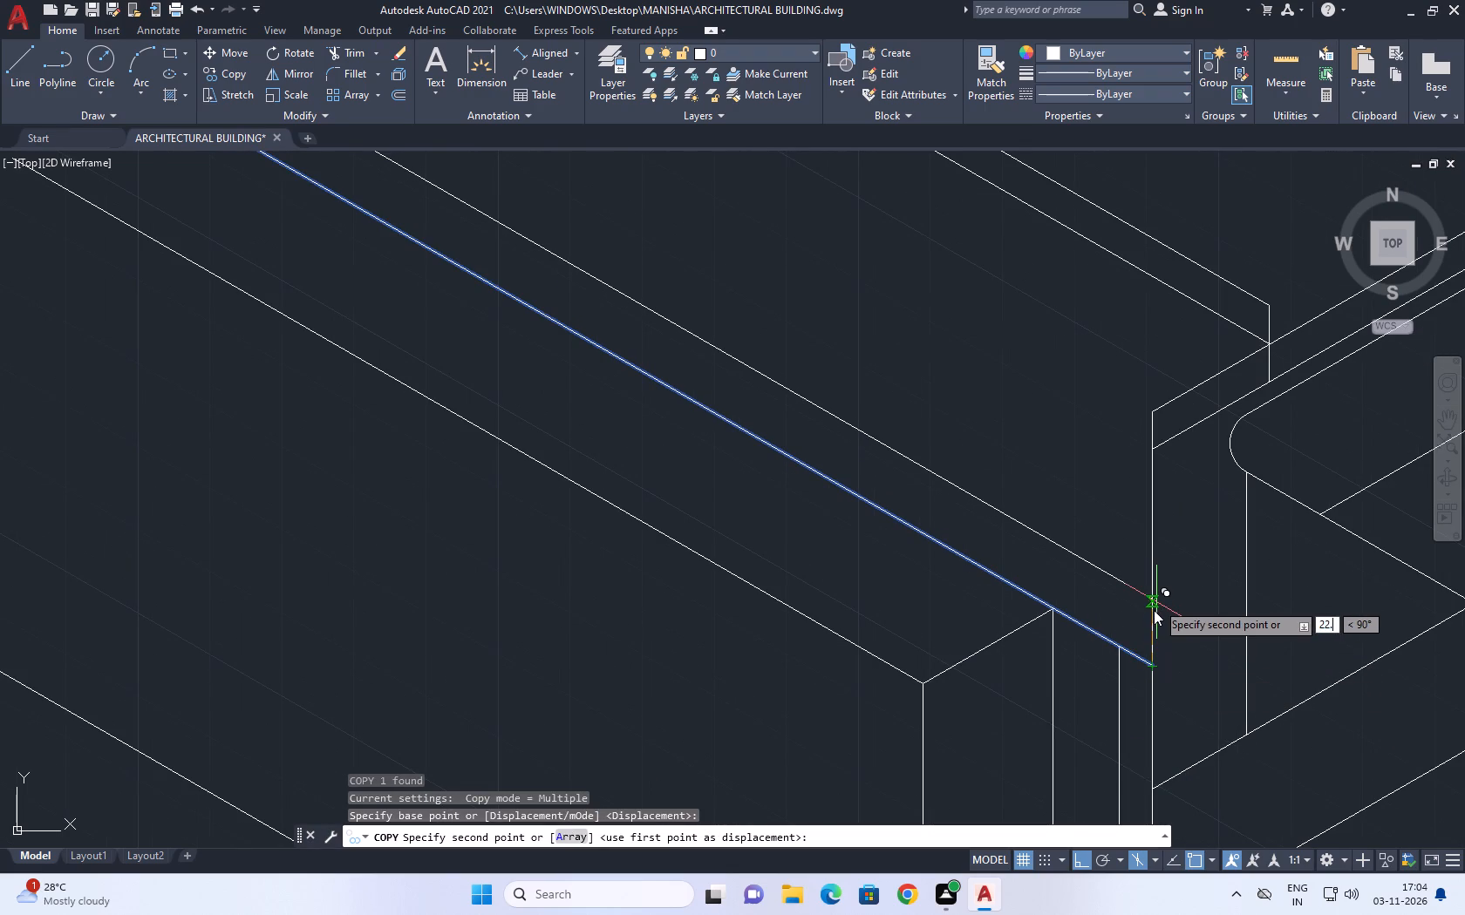
pyautogui.press('BackSpace')
pyautogui.press('8')
pyautogui.press('.')
pyautogui.press('6')
pyautogui.press('Return')
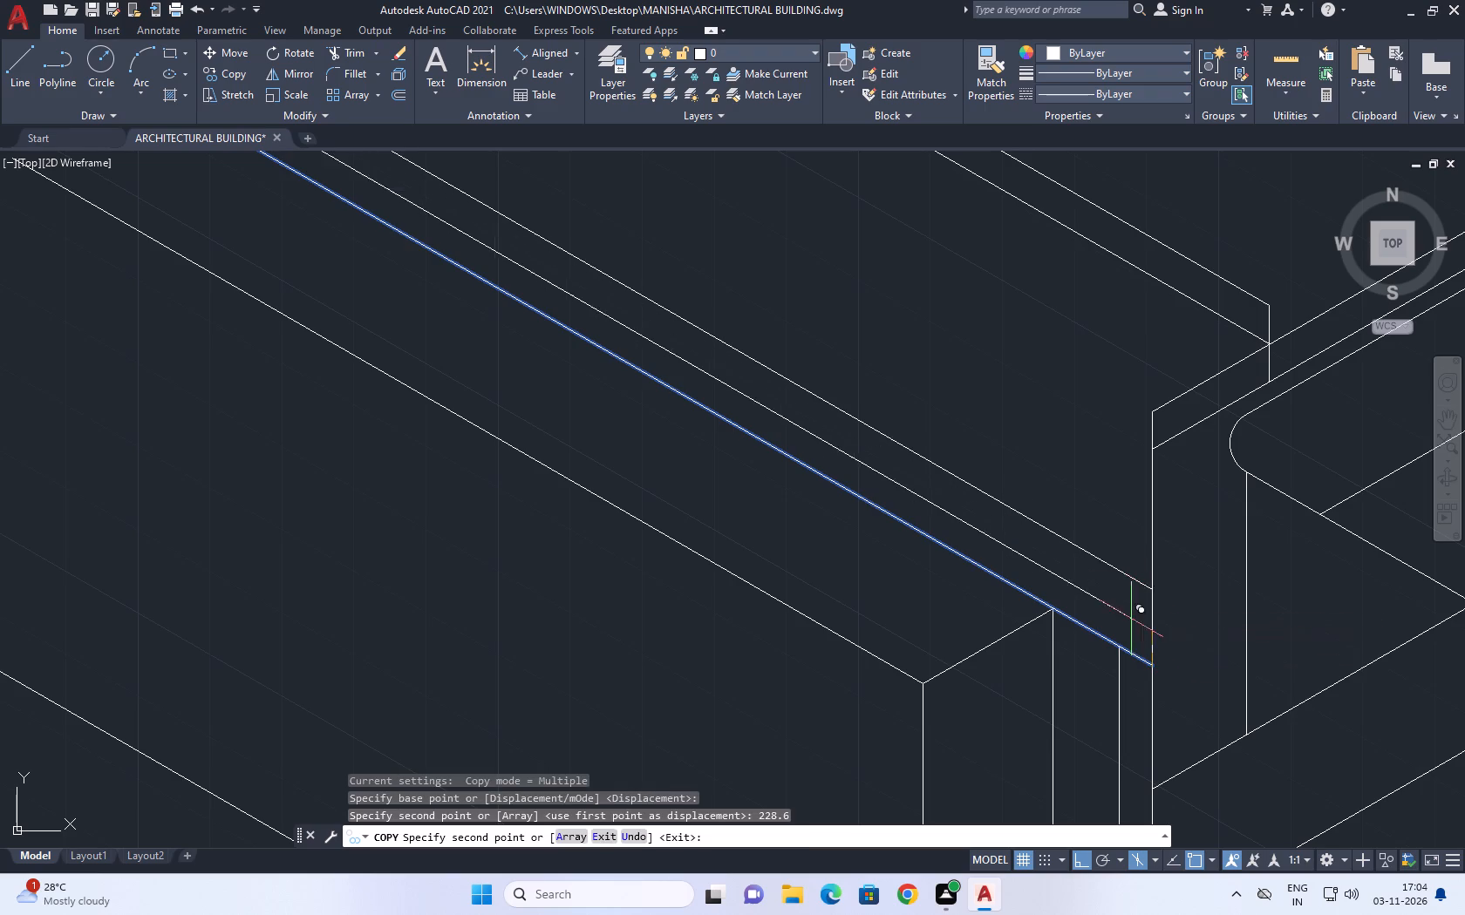
pyautogui.scroll(-2, 1113, 534)
pyautogui.press('Escape')
# Draw a 50-long line at 330° from the bottom of the front floor slab's corner vertical.
pyautogui.moveTo(781, 349); pyautogui.dragTo(912, 465, button='middle')
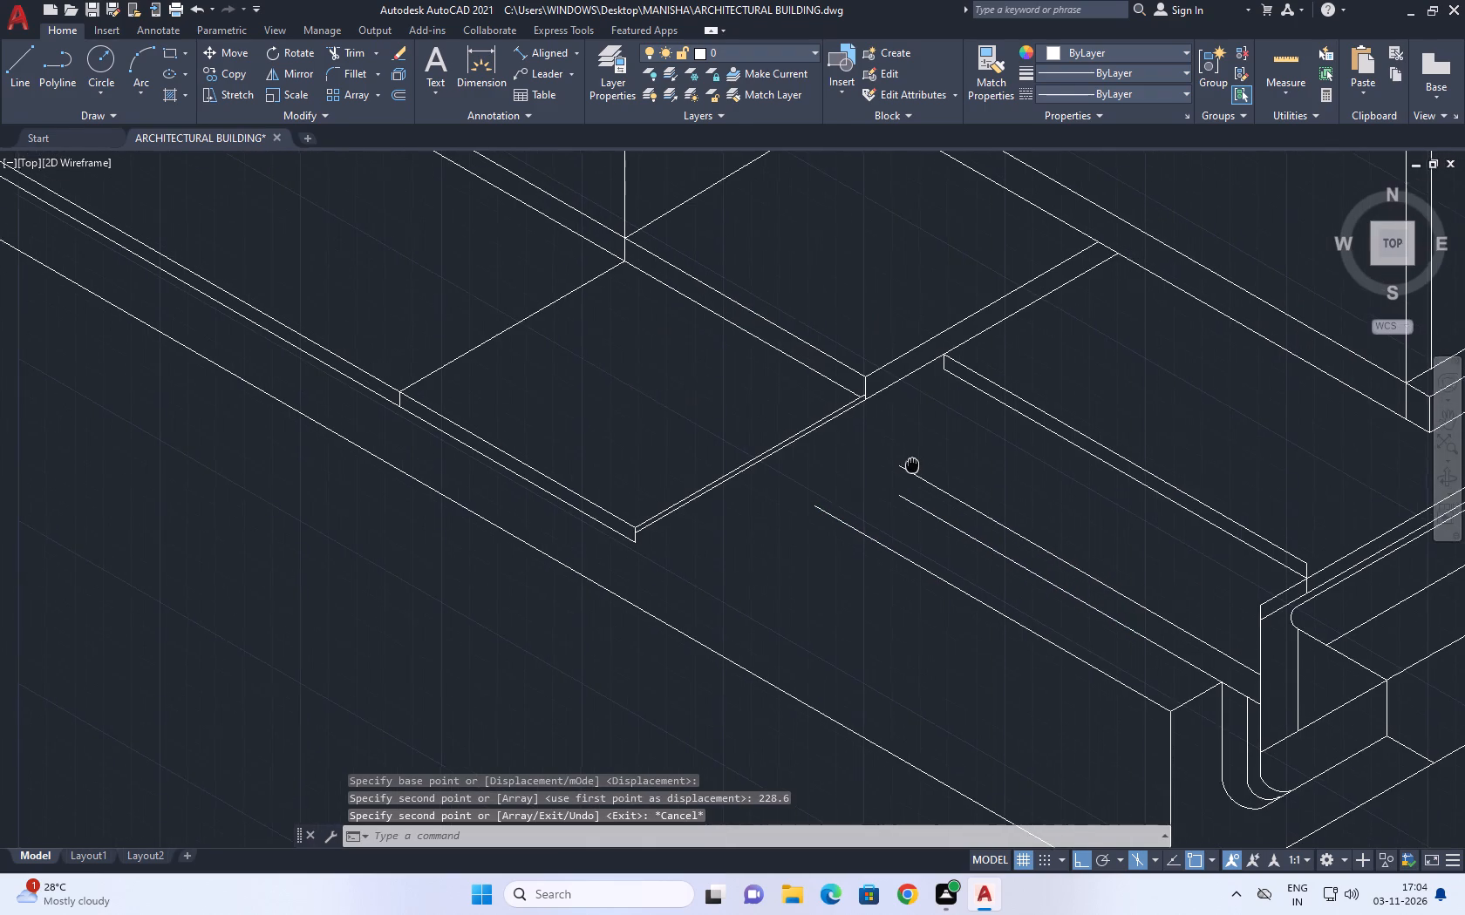
pyautogui.moveTo(912, 465); pyautogui.dragTo(903, 432, button='middle')
pyautogui.scroll(-2, 910, 430)
pyautogui.scroll(2, 842, 452)
pyautogui.moveTo(737, 478); pyautogui.dragTo(744, 491, button='middle')
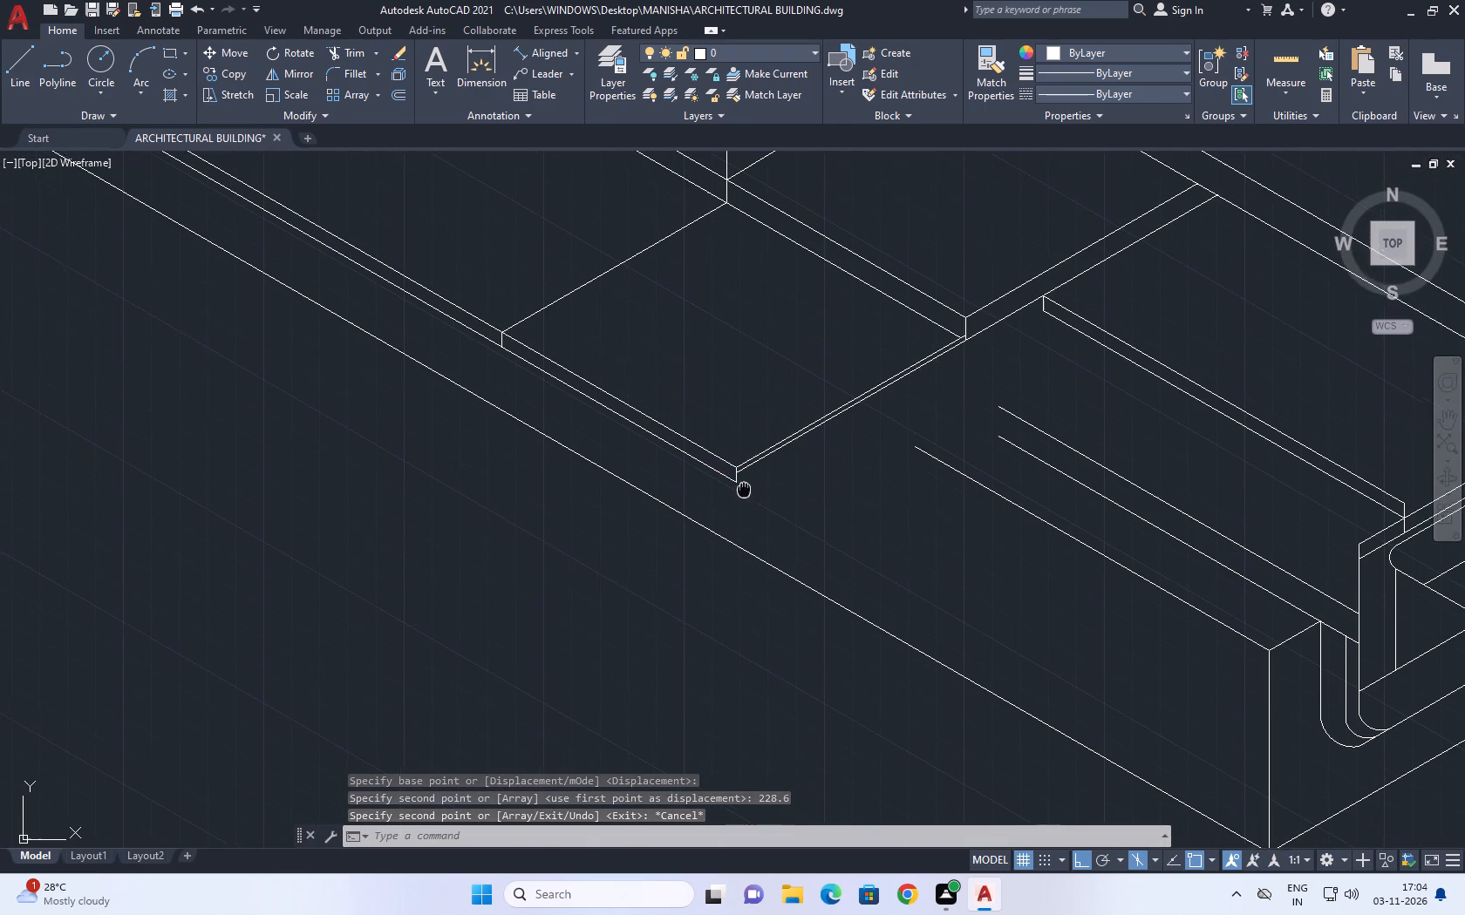
pyautogui.moveTo(744, 491); pyautogui.dragTo(744, 499, button='middle')
pyautogui.moveTo(823, 464); pyautogui.dragTo(818, 492, button='middle')
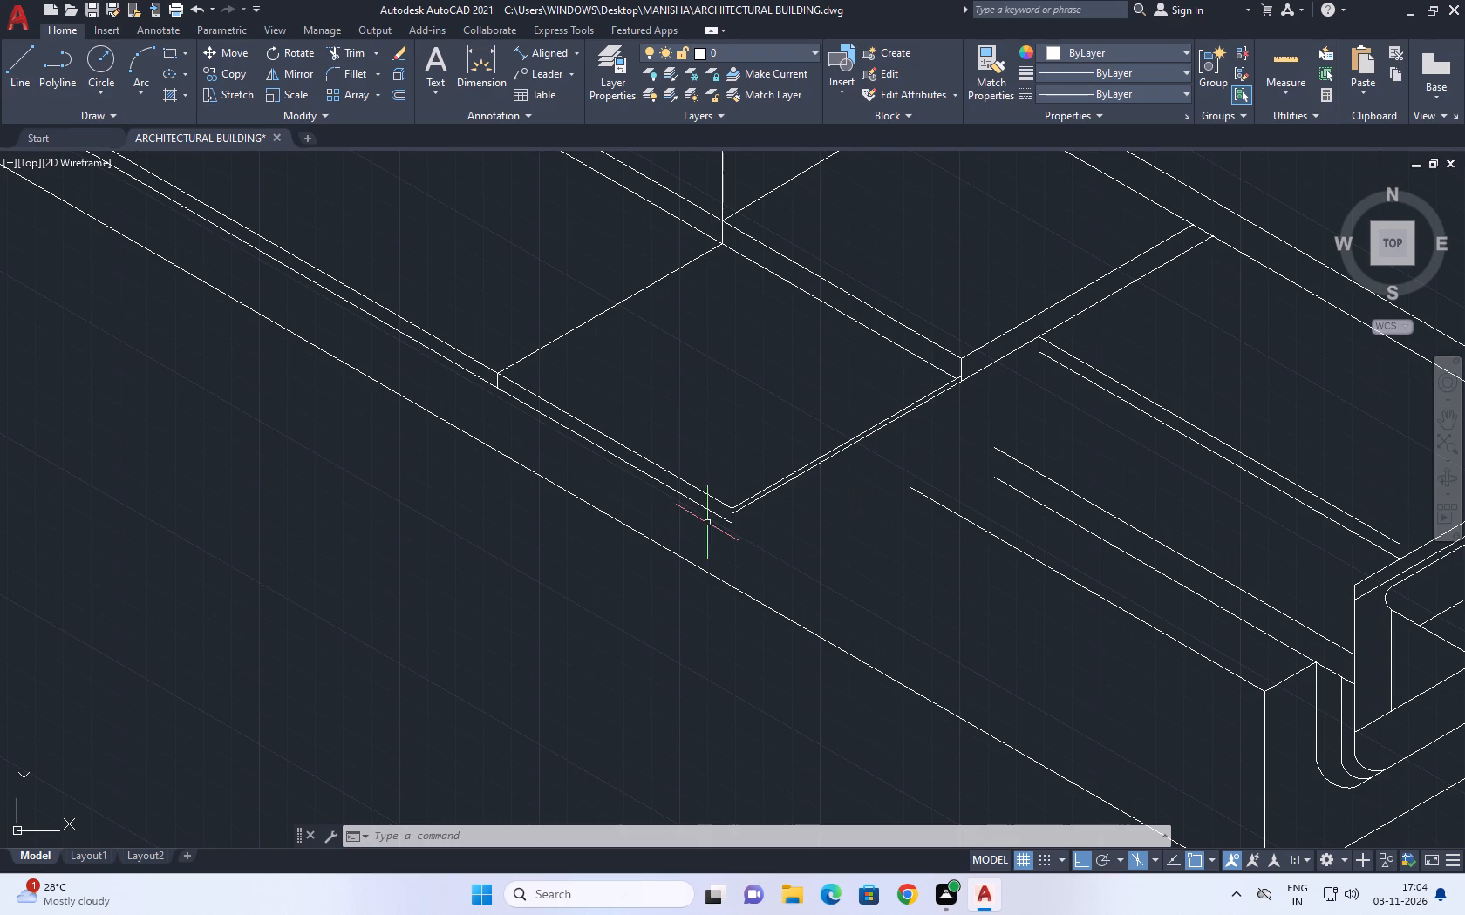
pyautogui.moveTo(812, 513); pyautogui.dragTo(802, 510, button='middle')
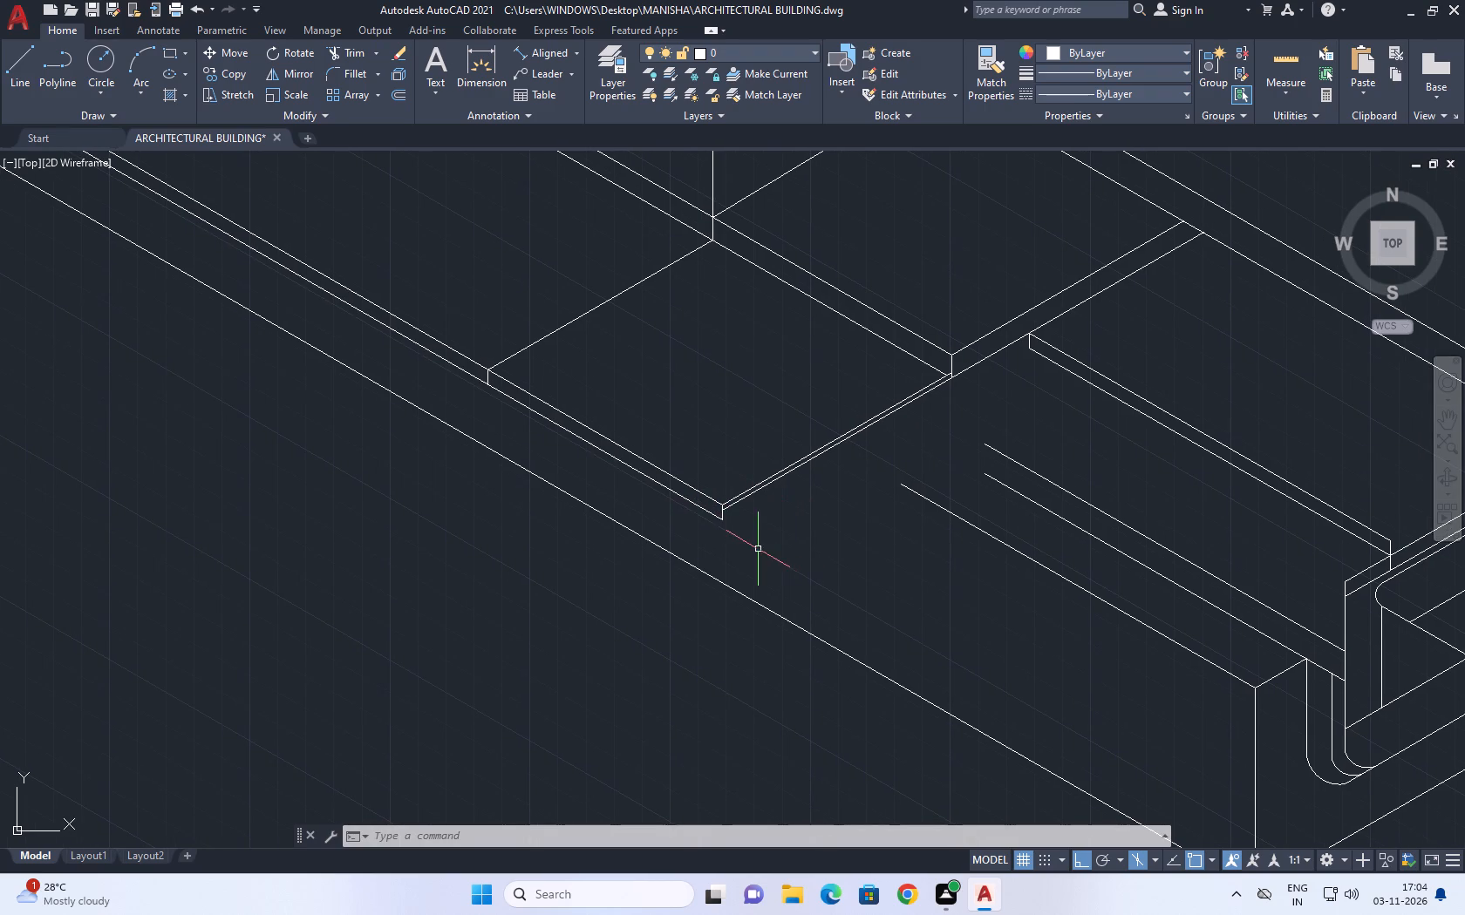
pyautogui.write('l')
pyautogui.press('space')
pyautogui.scroll(3, 710, 517)
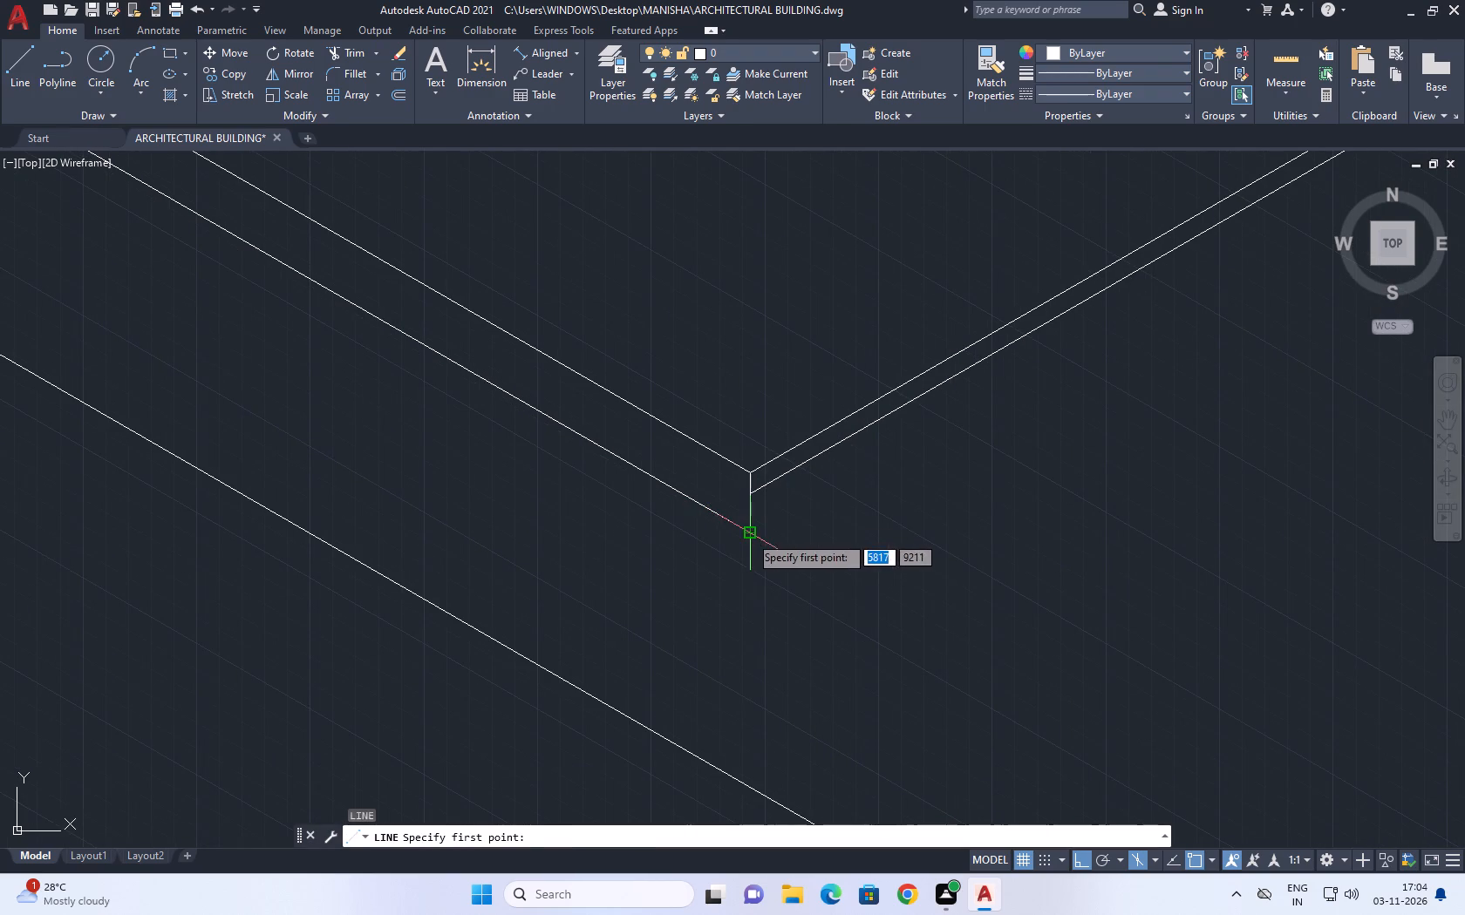
pyautogui.click(749, 535)
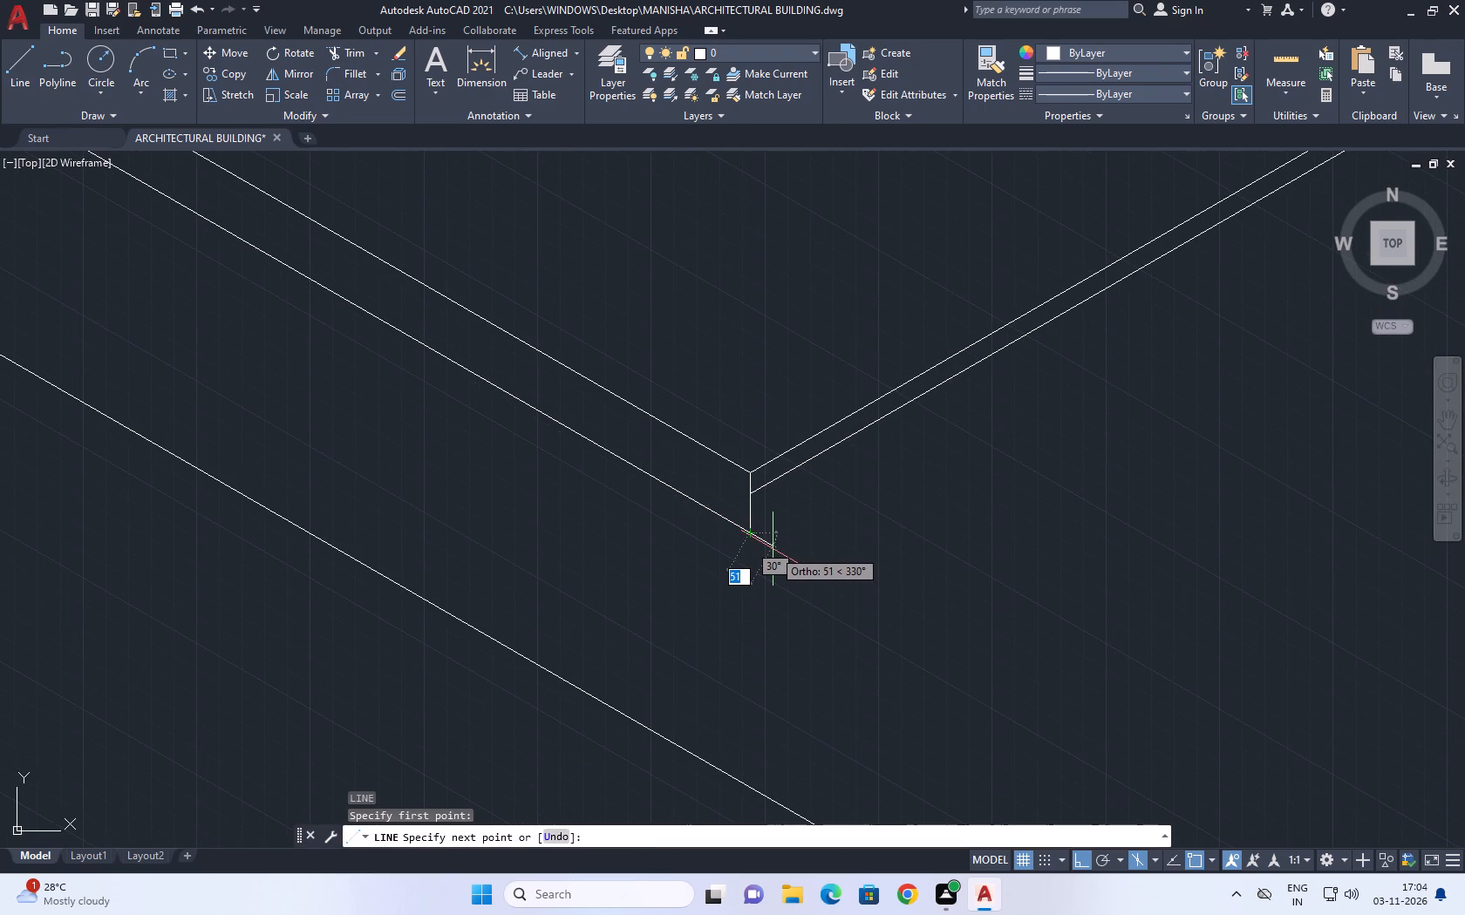
pyautogui.press('5')
pyautogui.press('0')
pyautogui.press('space')
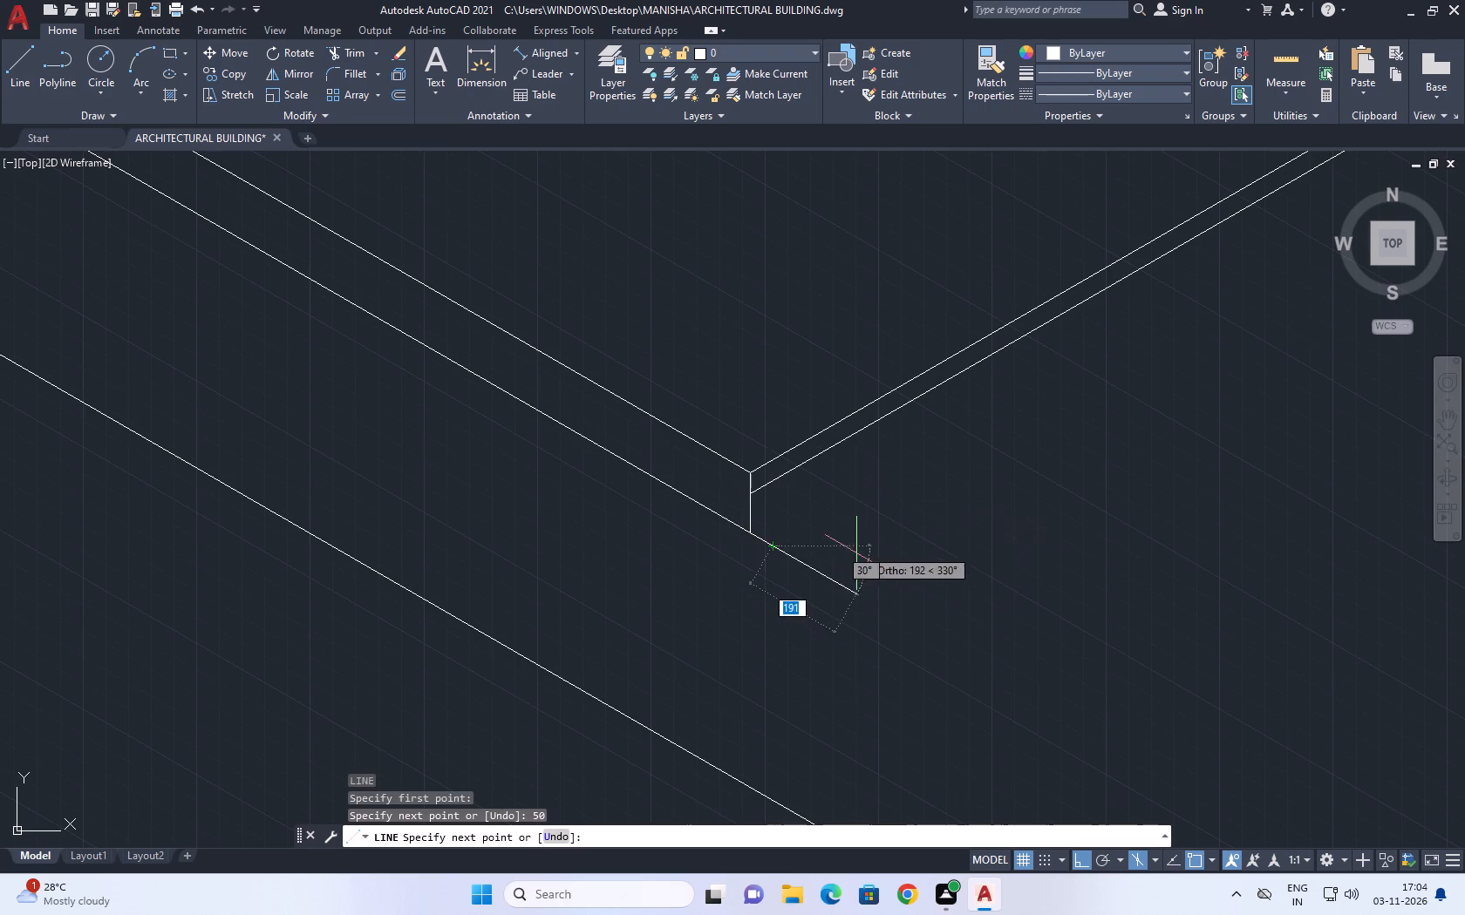
pyautogui.moveTo(825, 617); pyautogui.dragTo(877, 533, button='middle')
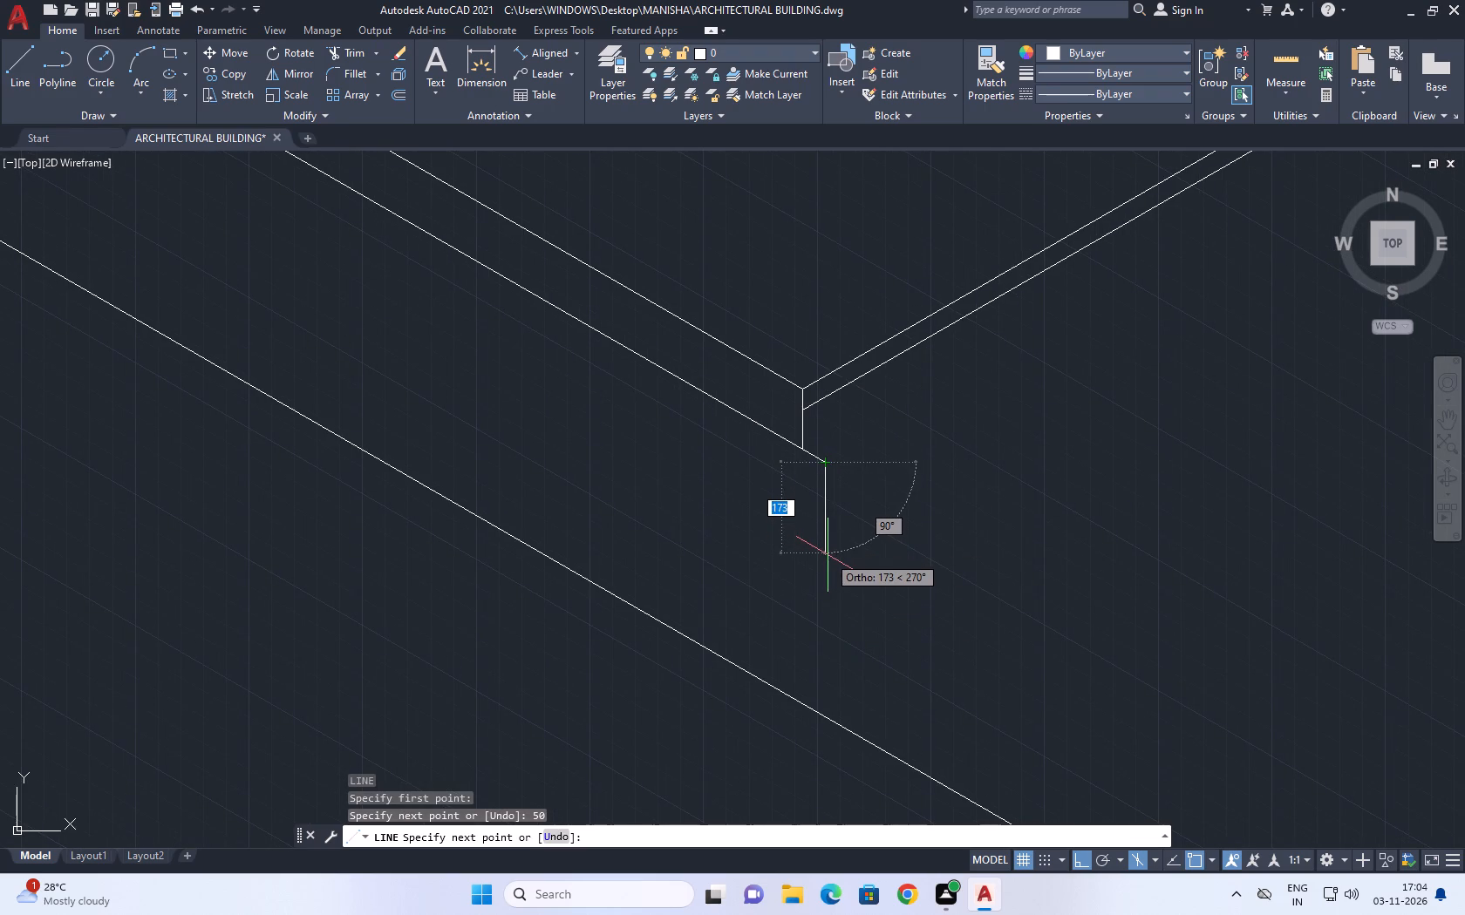
pyautogui.scroll(-1, 828, 555)
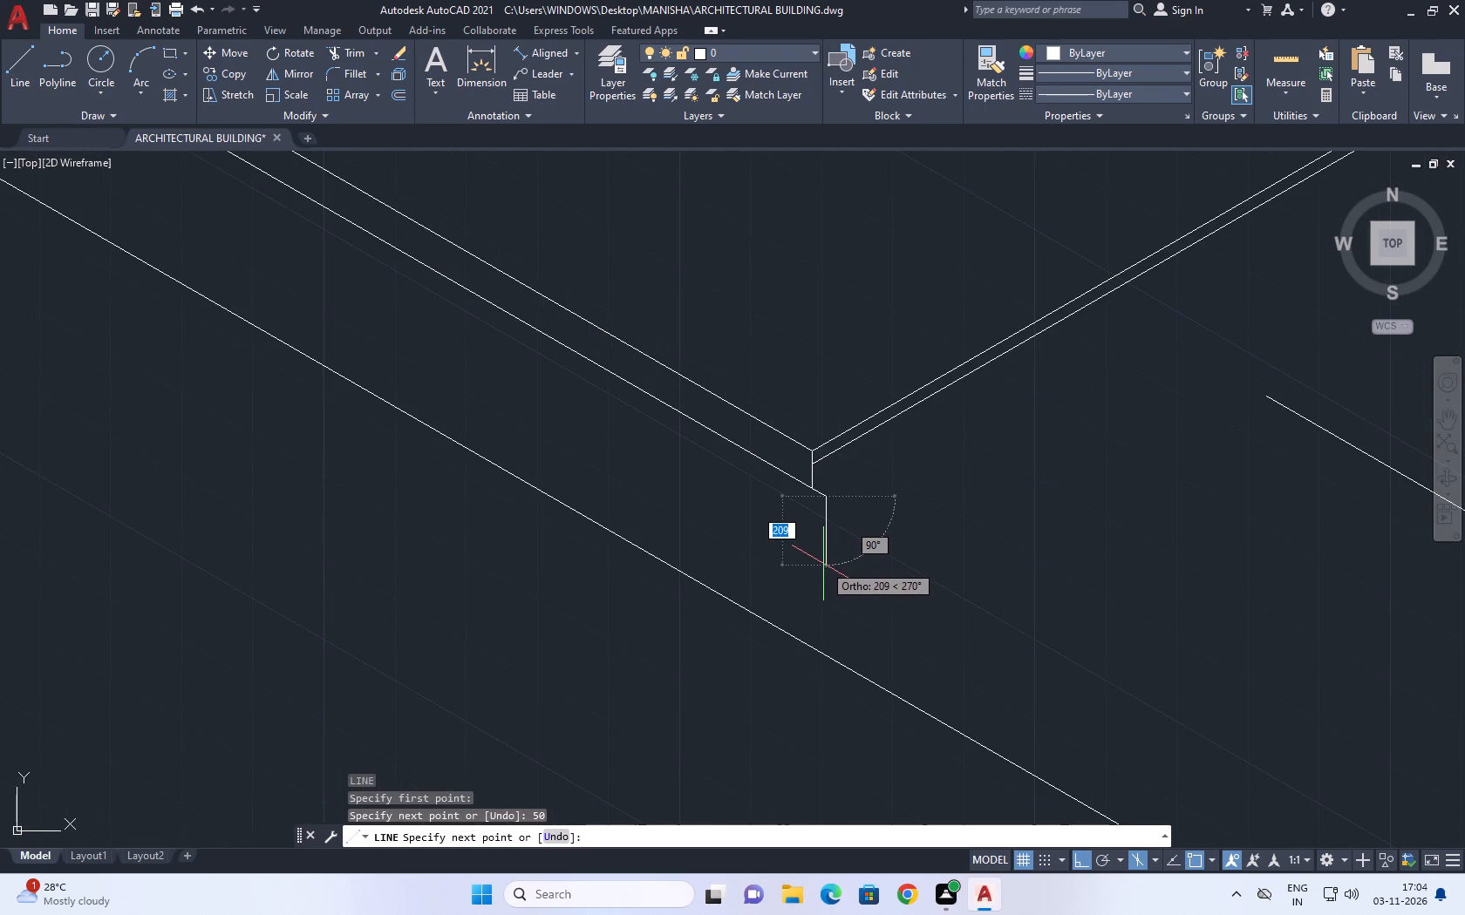
pyautogui.scroll(-2, 823, 565)
pyautogui.press('Escape')
# Copy the ground base's long front edge 228.6 vertically upward.
pyautogui.click(835, 595)
pyautogui.moveTo(825, 623); pyautogui.dragTo(825, 631)
pyautogui.write('co')
pyautogui.press('space')
pyautogui.click(848, 615)
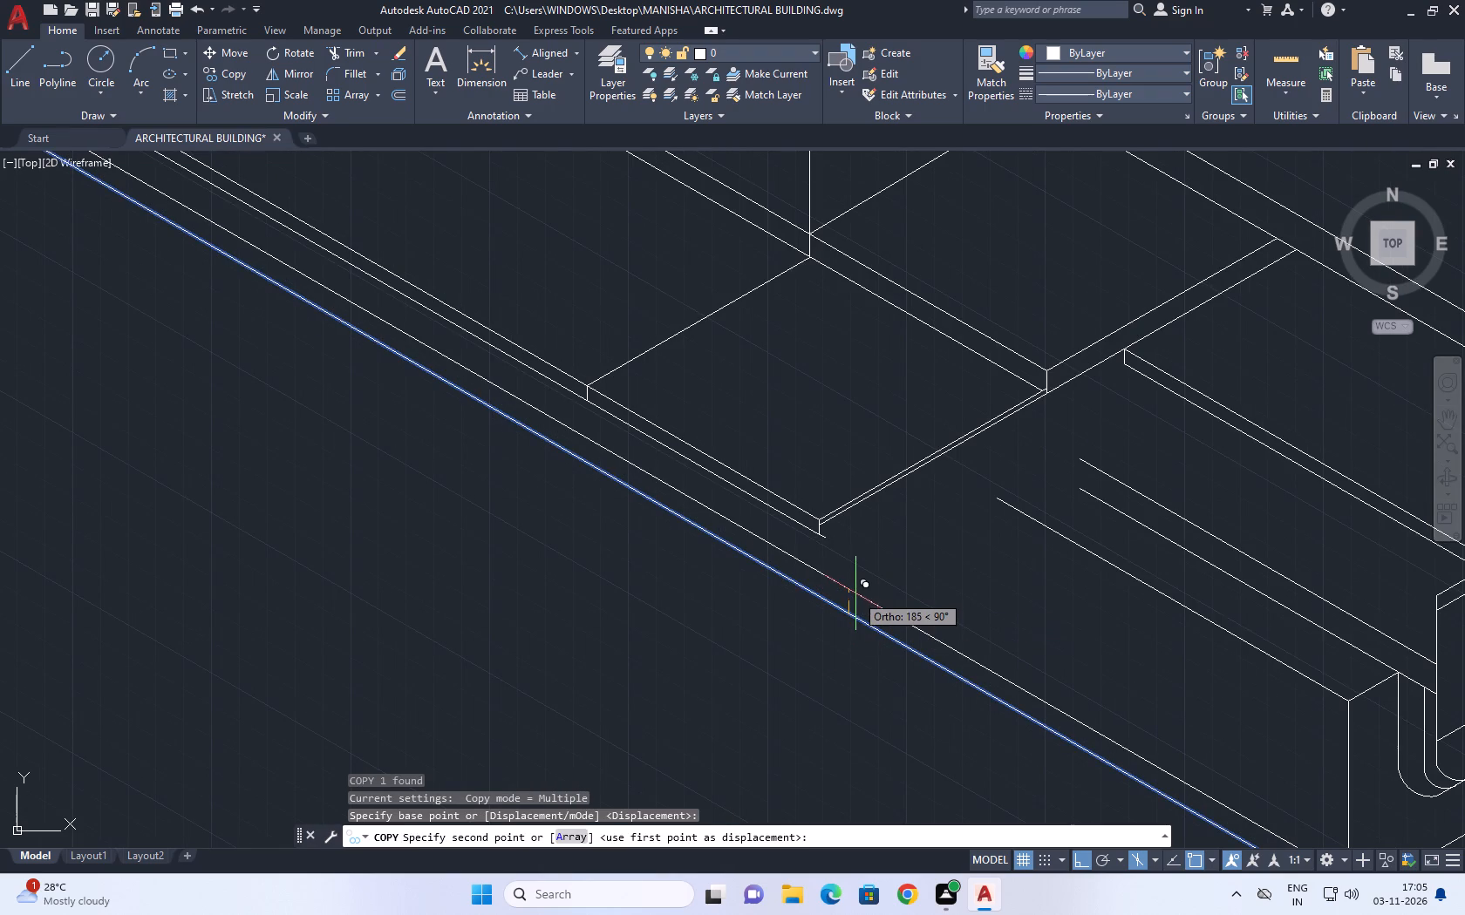
pyautogui.press('2')
pyautogui.press('2')
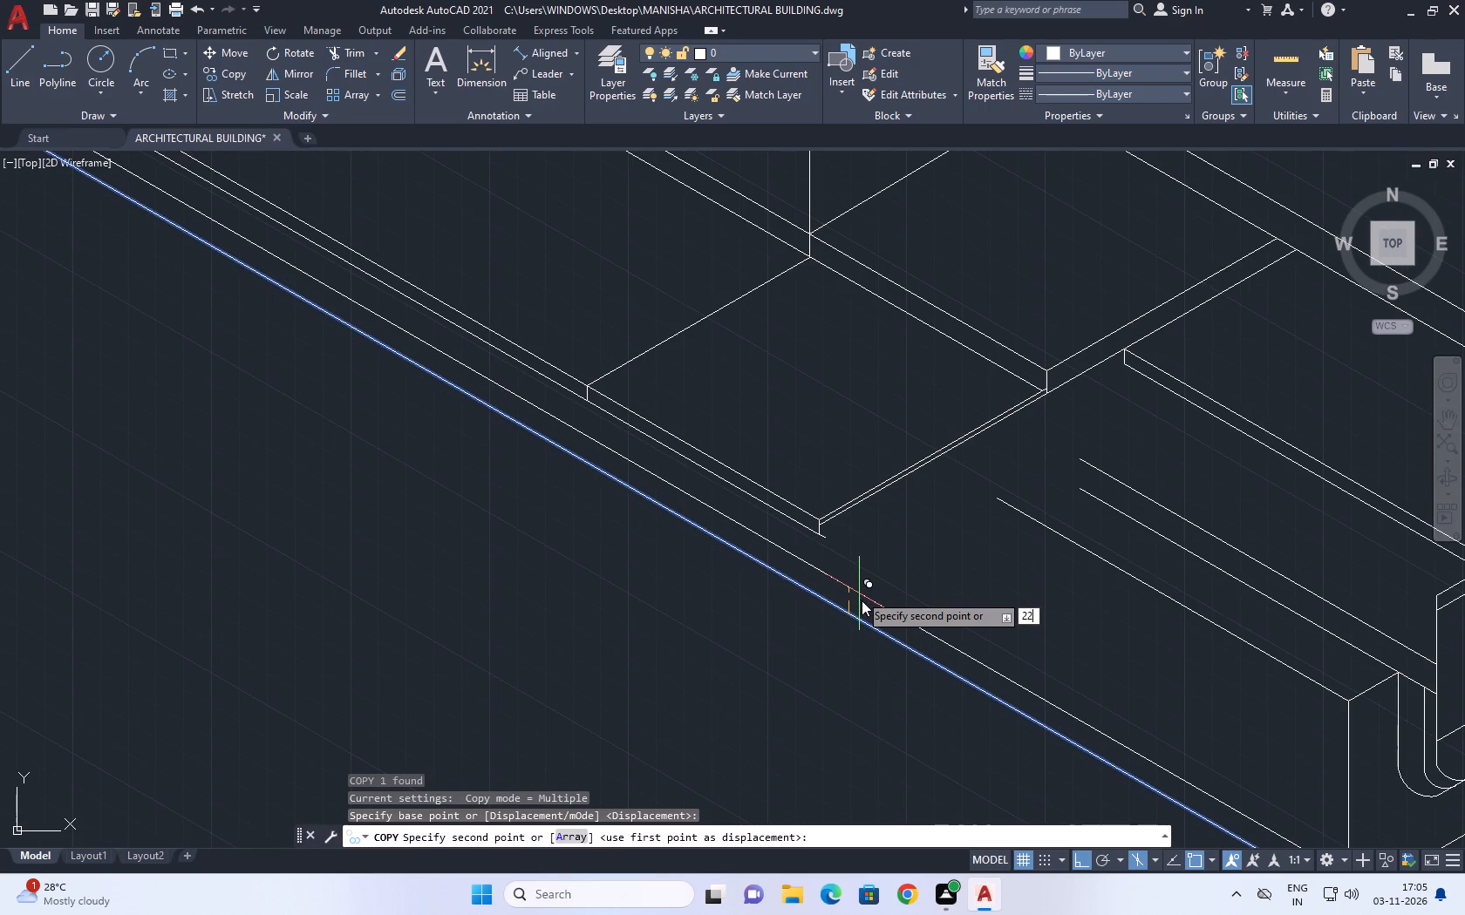
pyautogui.write('8.6')
pyautogui.press('Return')
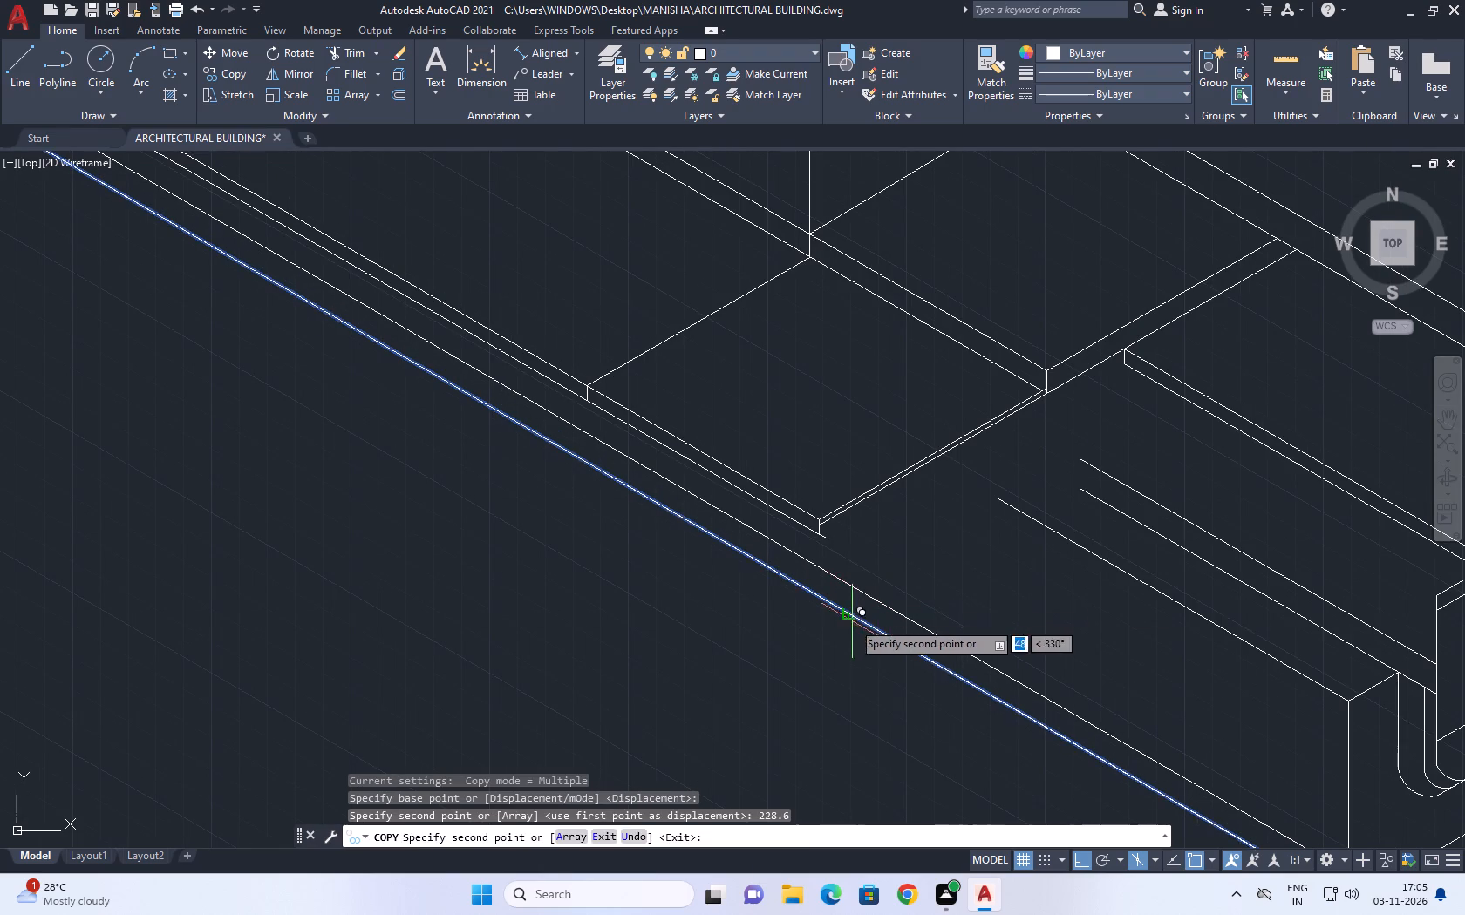
pyautogui.press('Escape')
# Draw a vertical line down from the 50-long line's free end to just past the copied front edge.
pyautogui.press('l')
pyautogui.press('space')
pyautogui.scroll(4, 844, 543)
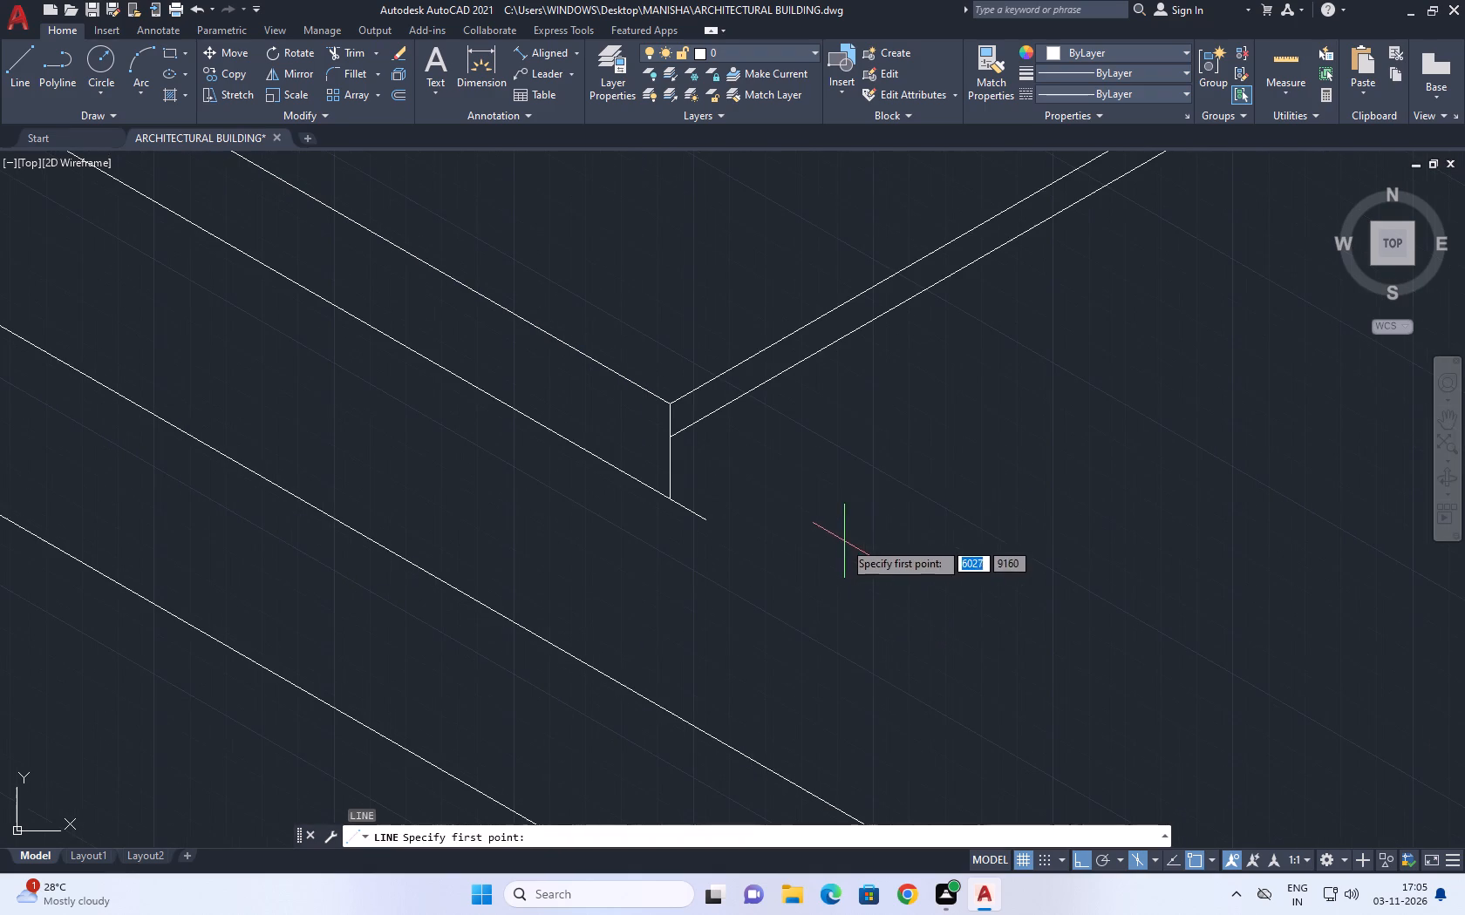
pyautogui.click(703, 519)
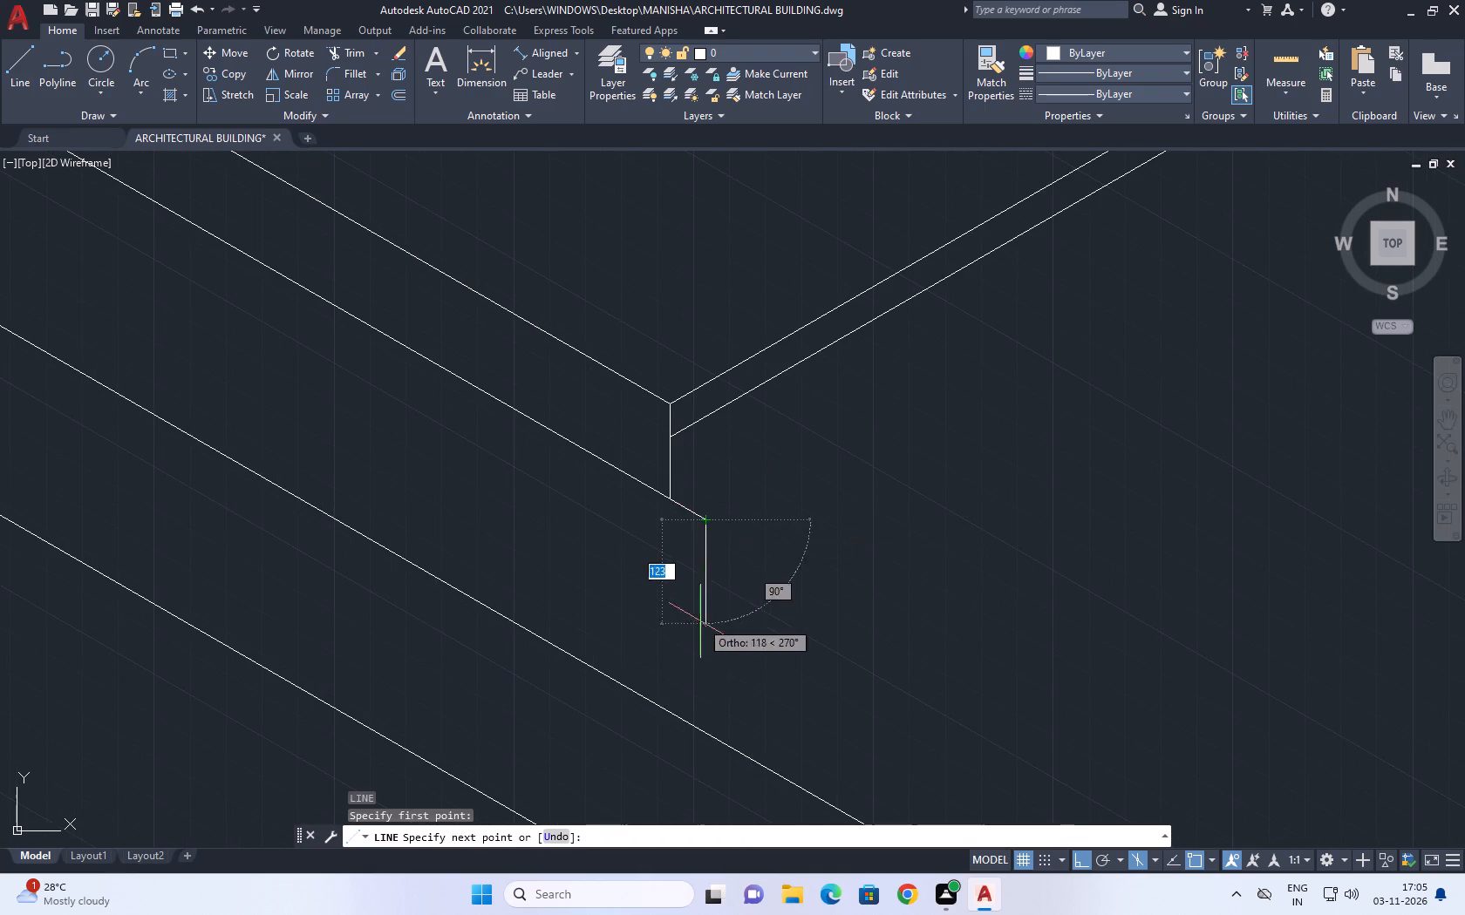
pyautogui.moveTo(695, 638); pyautogui.dragTo(775, 450, button='middle')
pyautogui.click(726, 570)
pyautogui.press('Escape')
# Trim the vertical's overshoot below the copied front edge.
pyautogui.press('t')
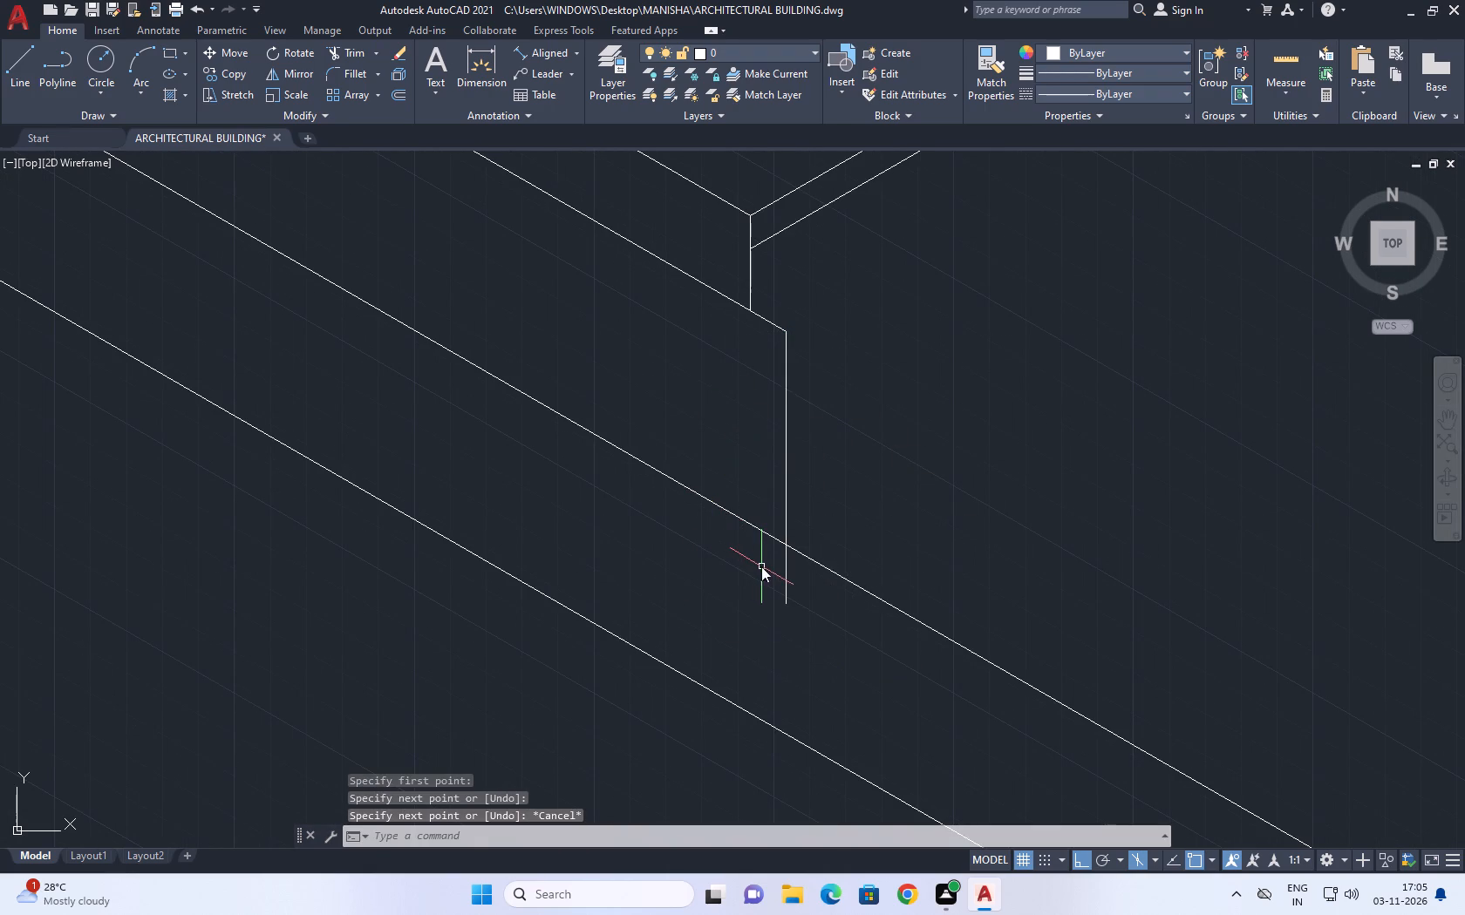
pyautogui.press('r')
pyautogui.press('space')
pyautogui.click(782, 573)
pyautogui.click(819, 588)
pyautogui.press('Escape')
pyautogui.scroll(-3, 757, 552)
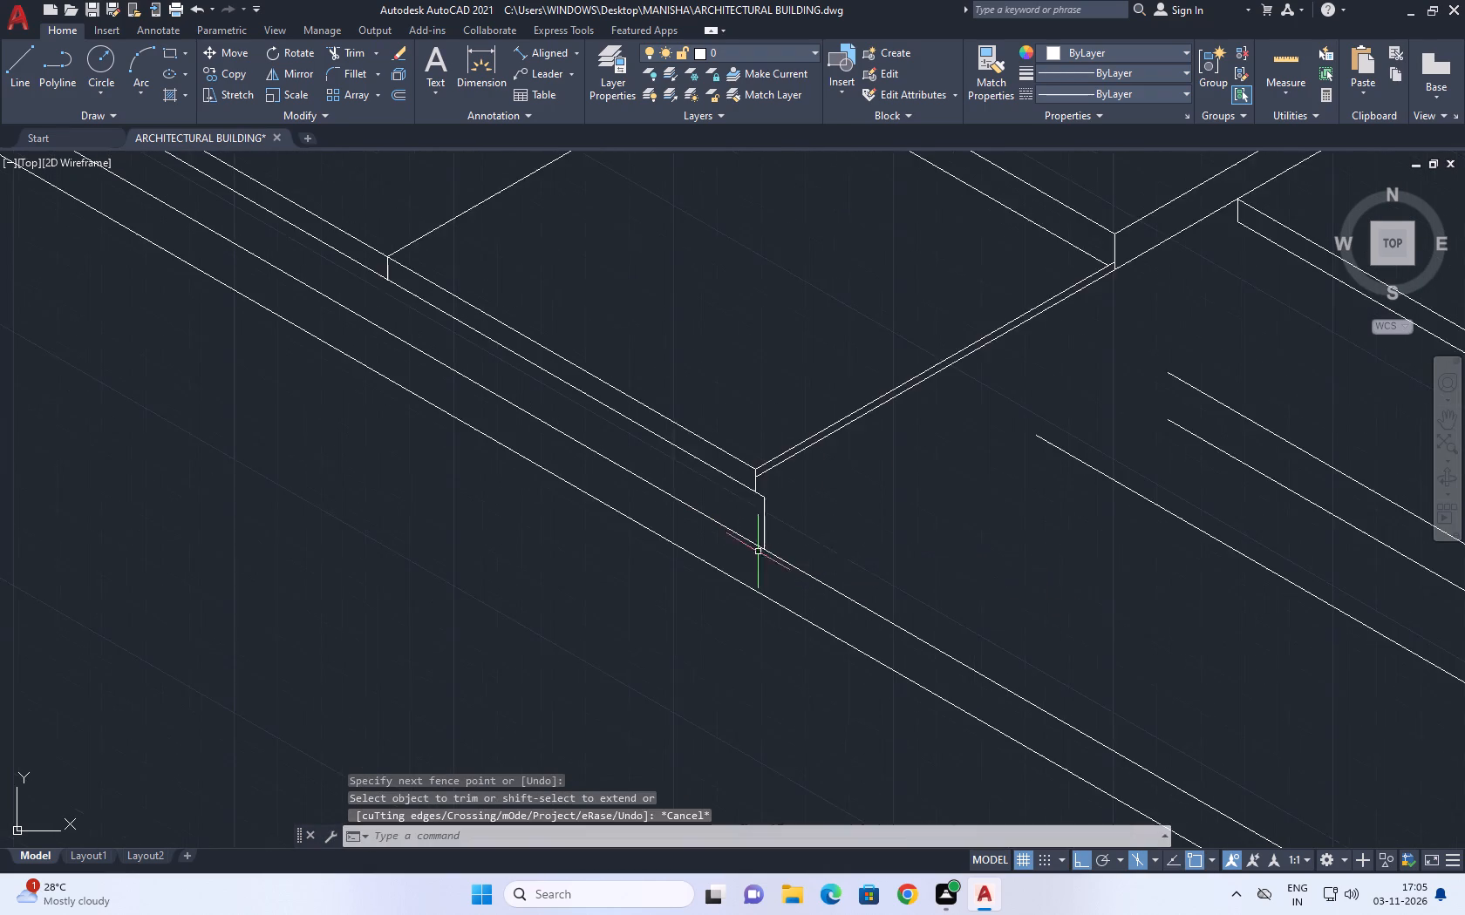
# Draw a line about 407 along the copied edge from the short vertical's foot, continuing about 340 vertically upward.
pyautogui.moveTo(837, 565); pyautogui.dragTo(729, 498, button='middle')
pyautogui.write('l')
pyautogui.press('space')
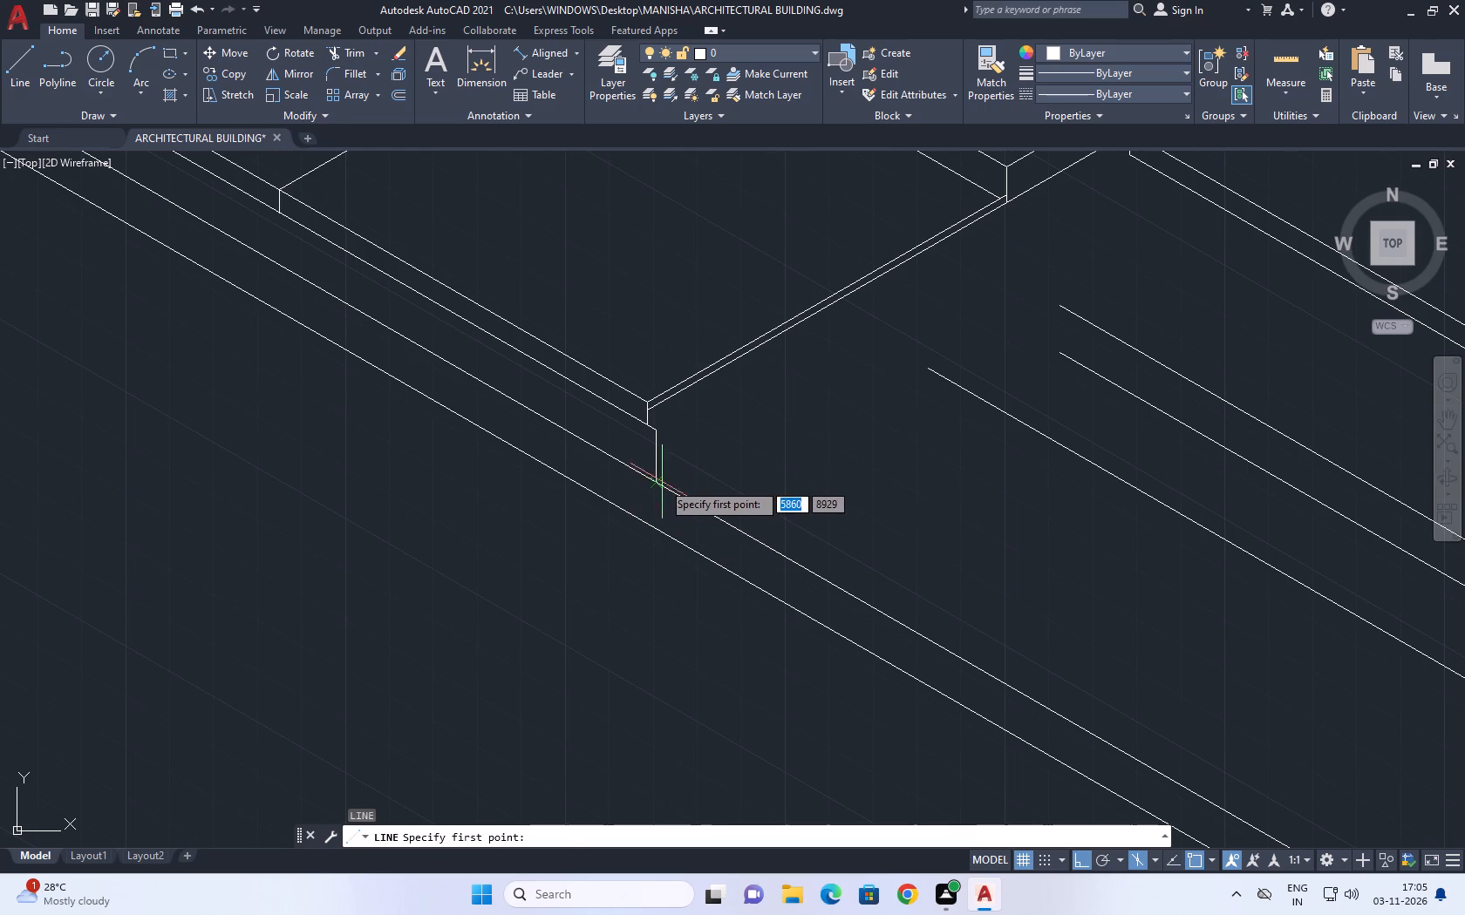
pyautogui.click(656, 480)
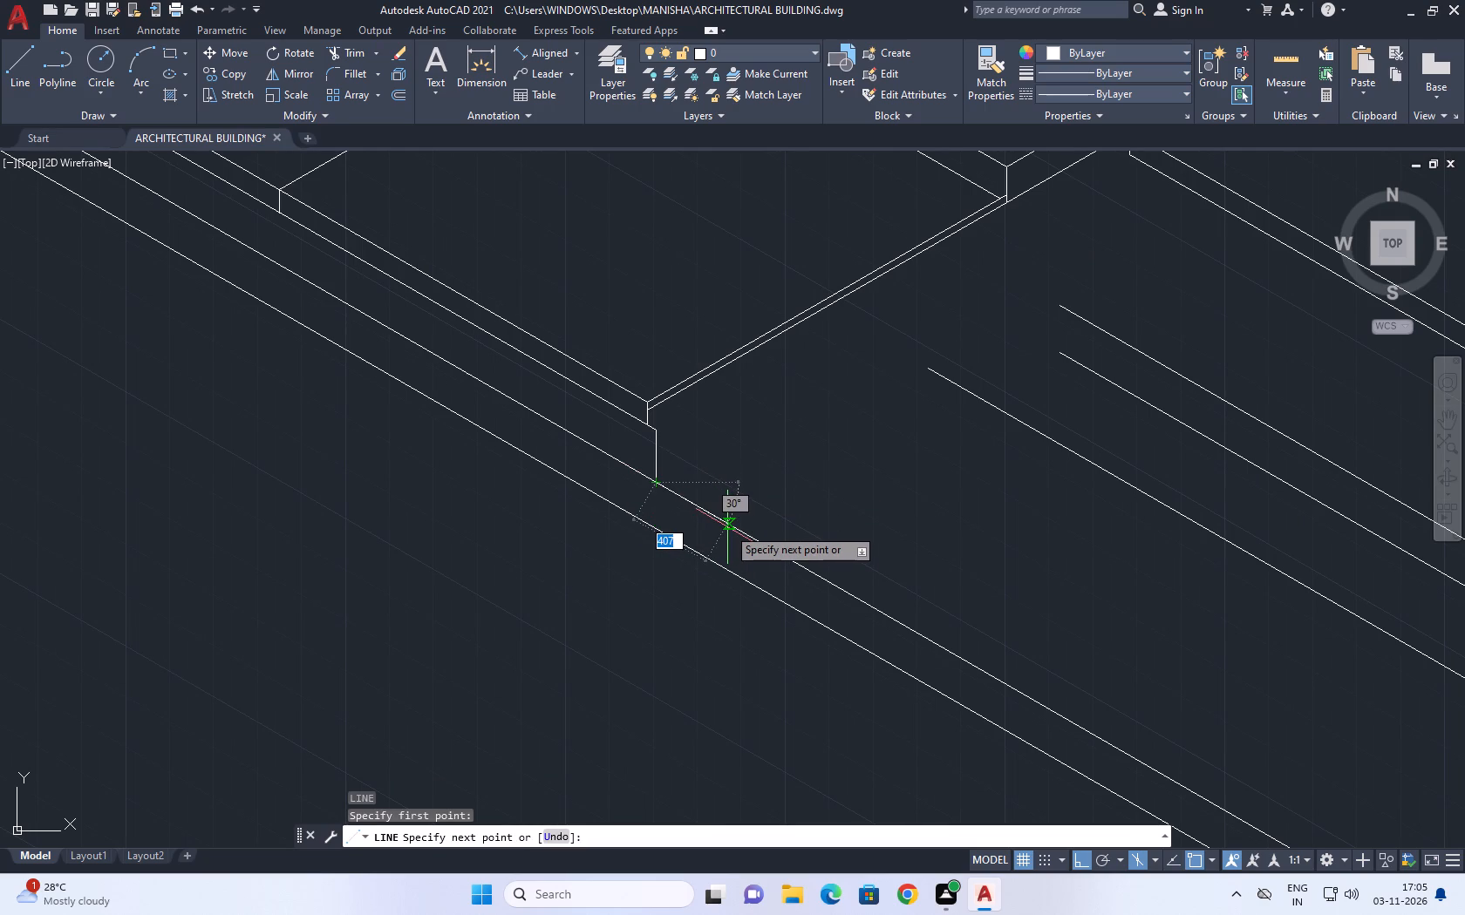
pyautogui.click(726, 526)
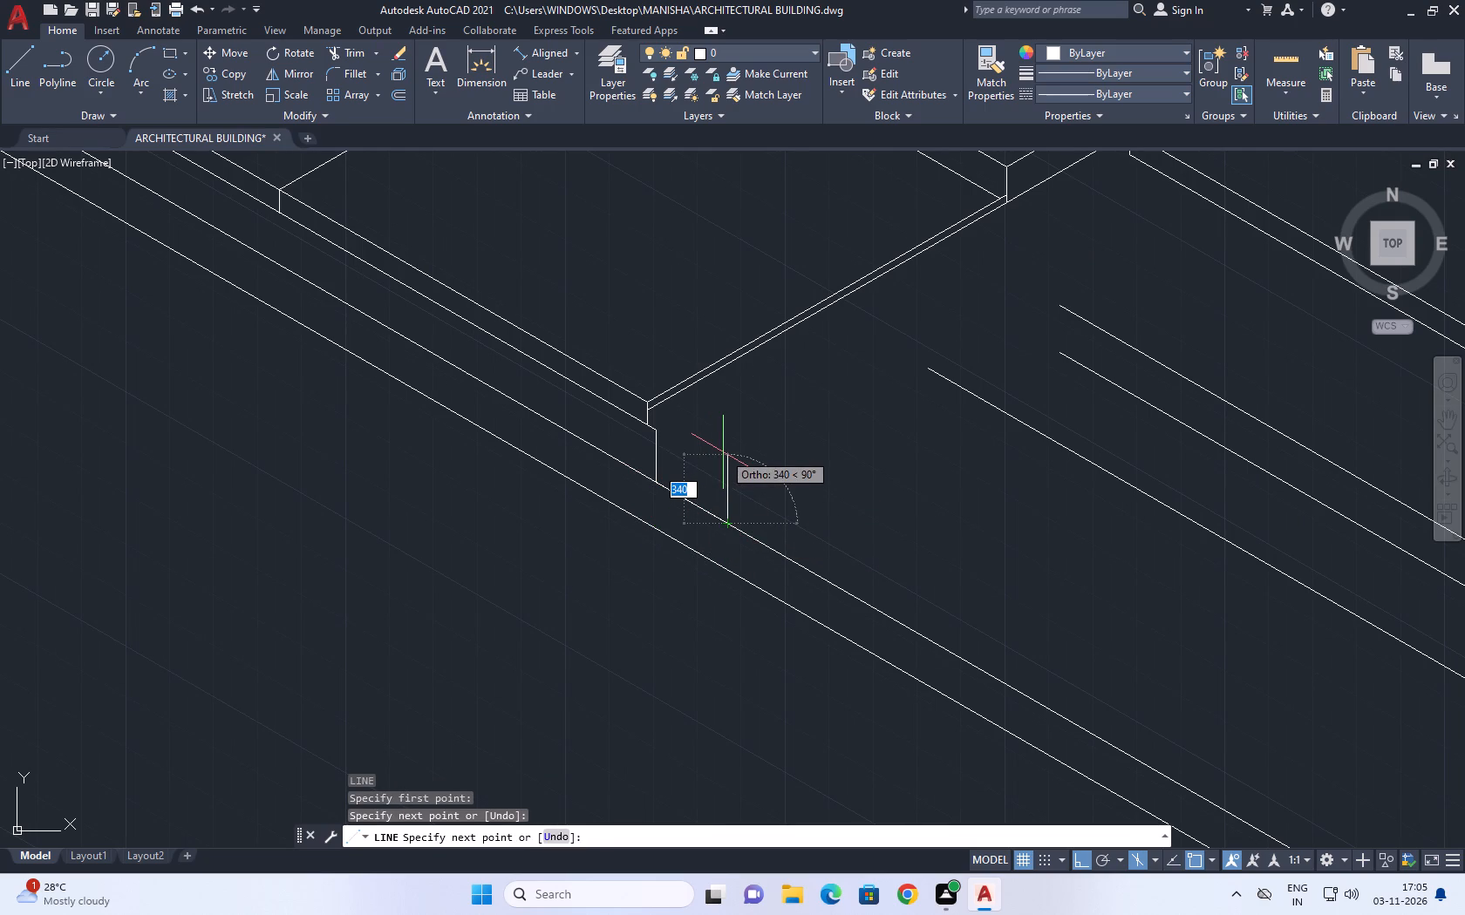
pyautogui.click(723, 452)
pyautogui.scroll(2, 670, 426)
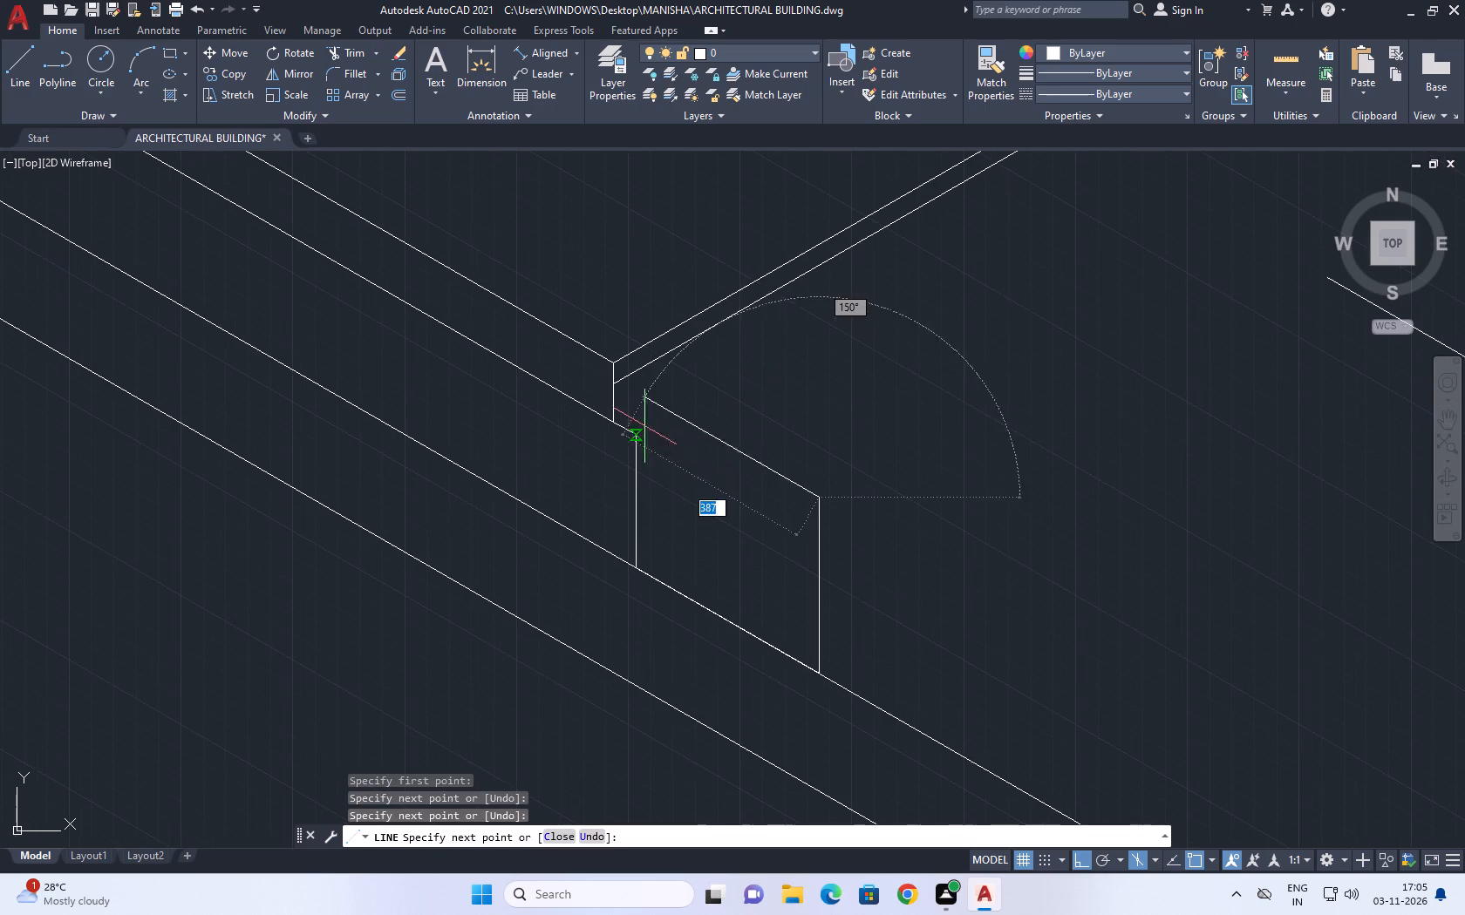
pyautogui.press('Escape')
# Draw a line at 330° from the lower part of the slab's corner vertical to beyond the new upright.
pyautogui.press('space')
pyautogui.click(613, 406)
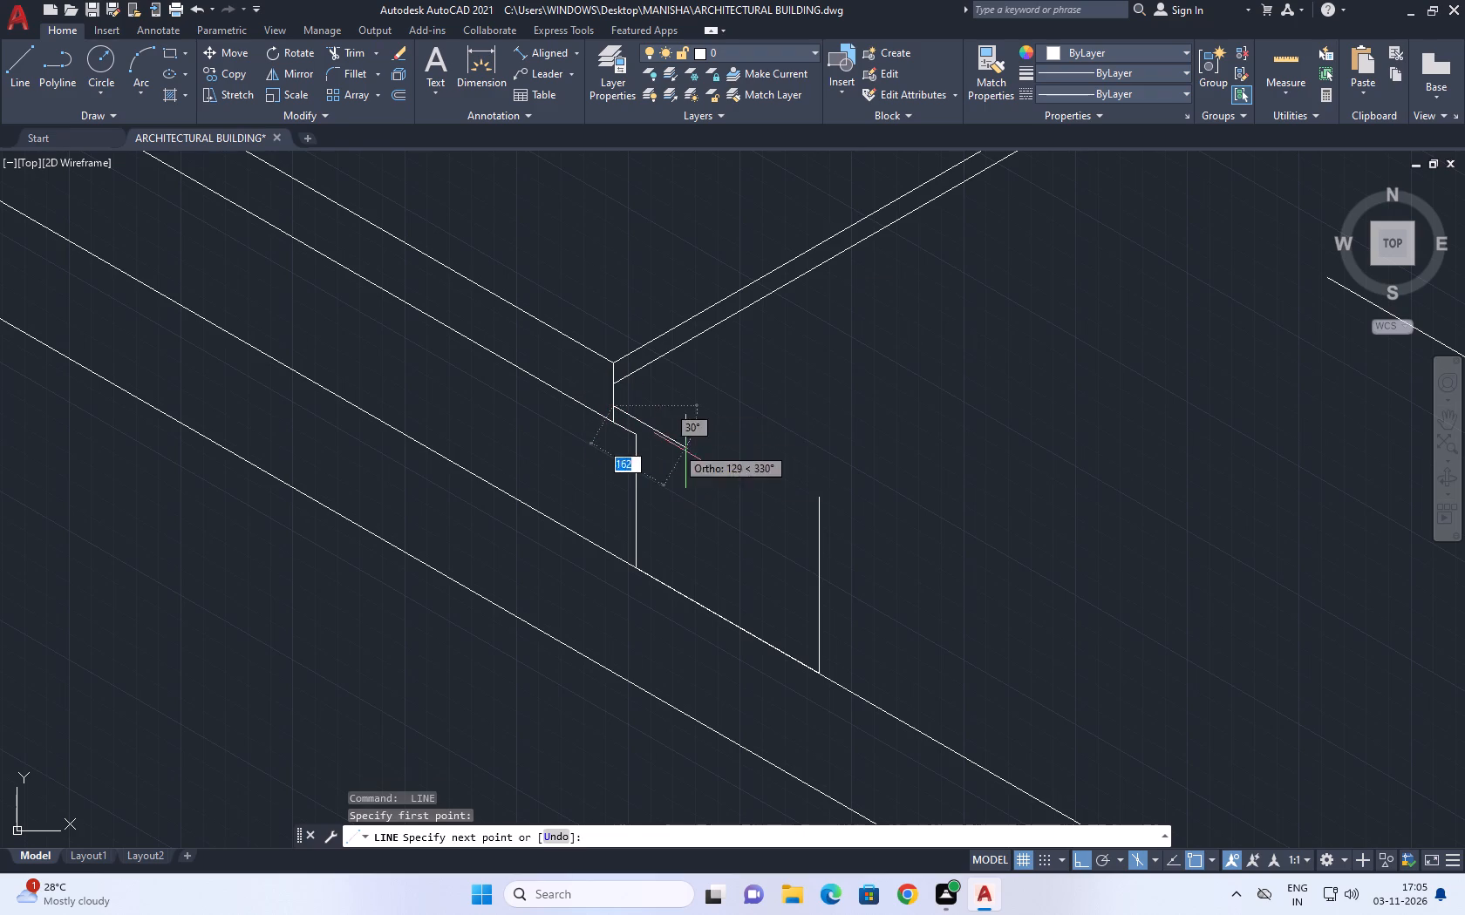
pyautogui.click(876, 567)
pyautogui.press('Escape')
# Trim the upright's top and the 330° line's end where they cross, forming the step's corner.
pyautogui.press('t')
pyautogui.press('r')
pyautogui.press('space')
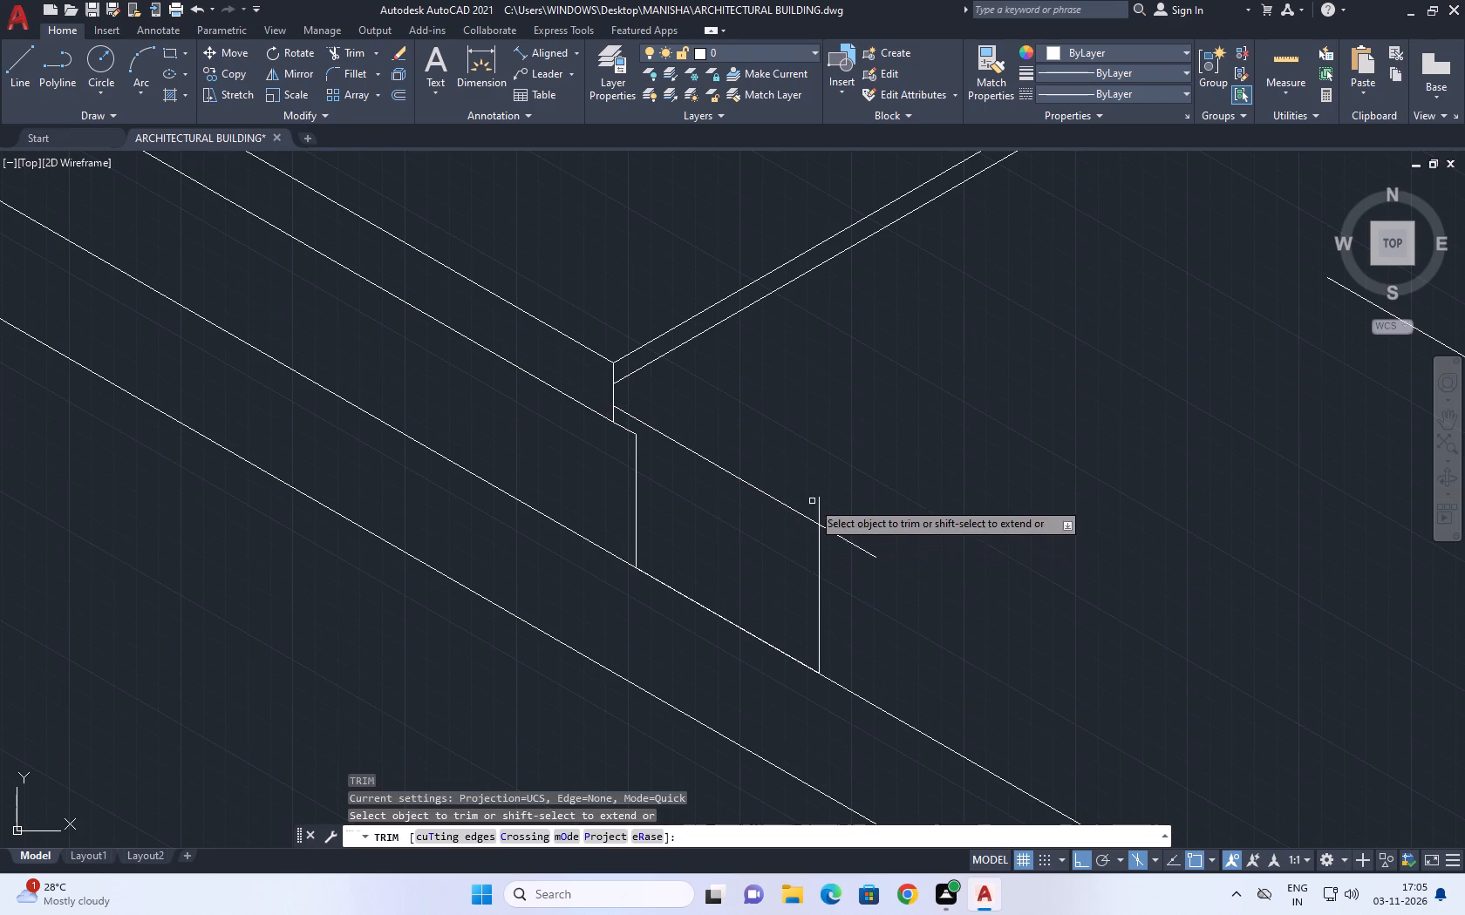
pyautogui.click(812, 499)
pyautogui.moveTo(842, 566); pyautogui.dragTo(846, 579)
pyautogui.scroll(-2, 874, 545)
pyautogui.press('F1')
pyautogui.moveTo(914, 447); pyautogui.dragTo(901, 462, button='middle')
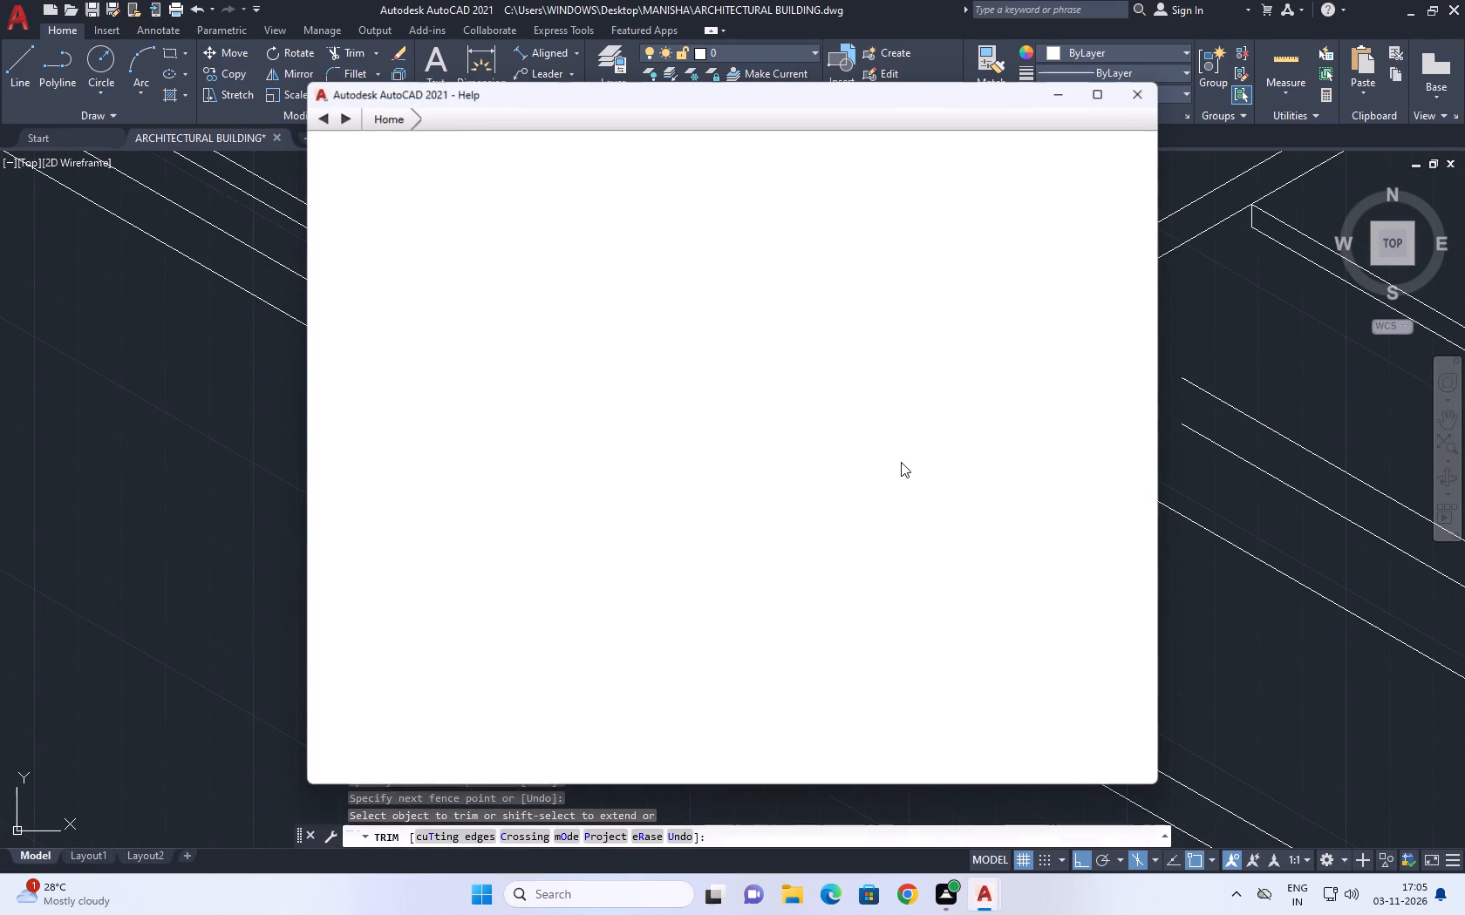
pyautogui.moveTo(901, 462); pyautogui.dragTo(900, 464, button='middle')
pyautogui.click(1131, 89)
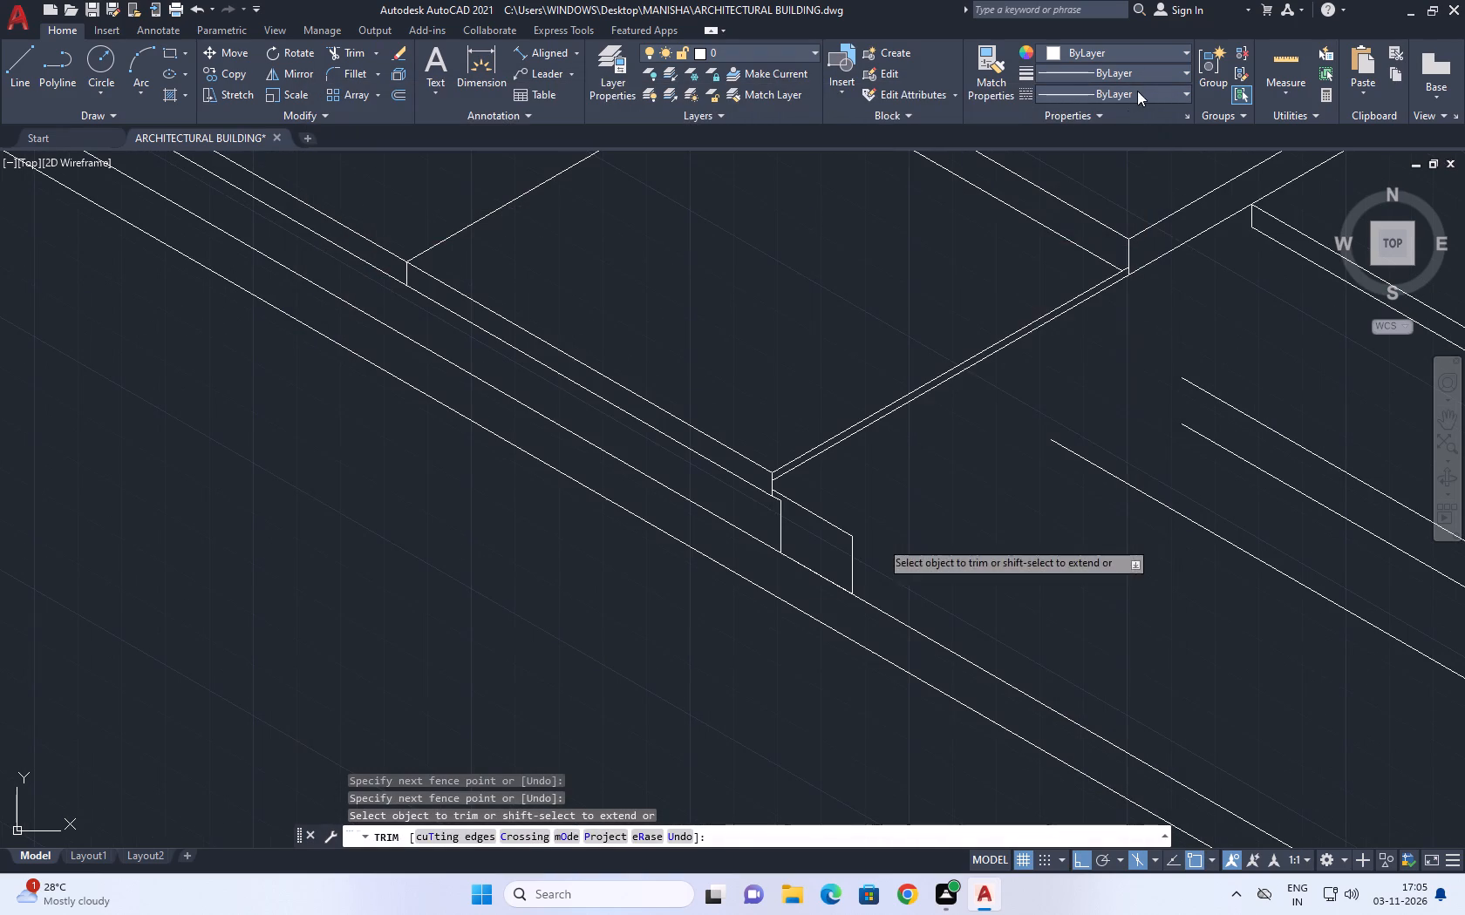
pyautogui.press('Escape')
# On the top isoplane, draw a 30° line from the step's top corner to beyond the upper channel-side line's end.
pyautogui.moveTo(956, 512); pyautogui.dragTo(888, 540, button='middle')
pyautogui.press('l')
pyautogui.press('space')
pyautogui.moveTo(841, 595); pyautogui.dragTo(804, 619, button='middle')
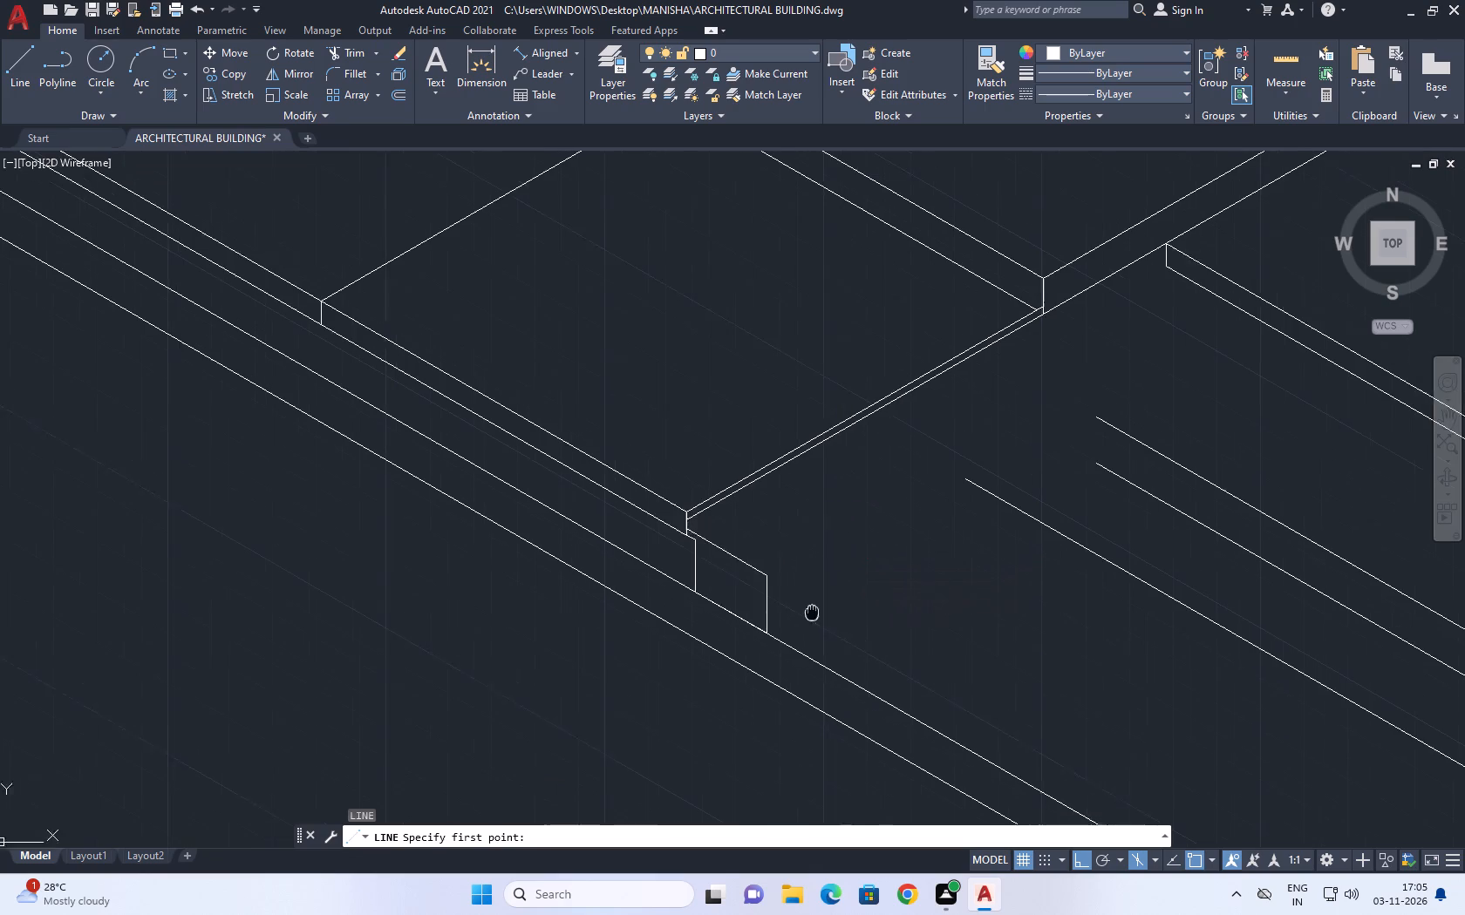
pyautogui.moveTo(804, 619); pyautogui.dragTo(795, 626, button='middle')
pyautogui.click(743, 597)
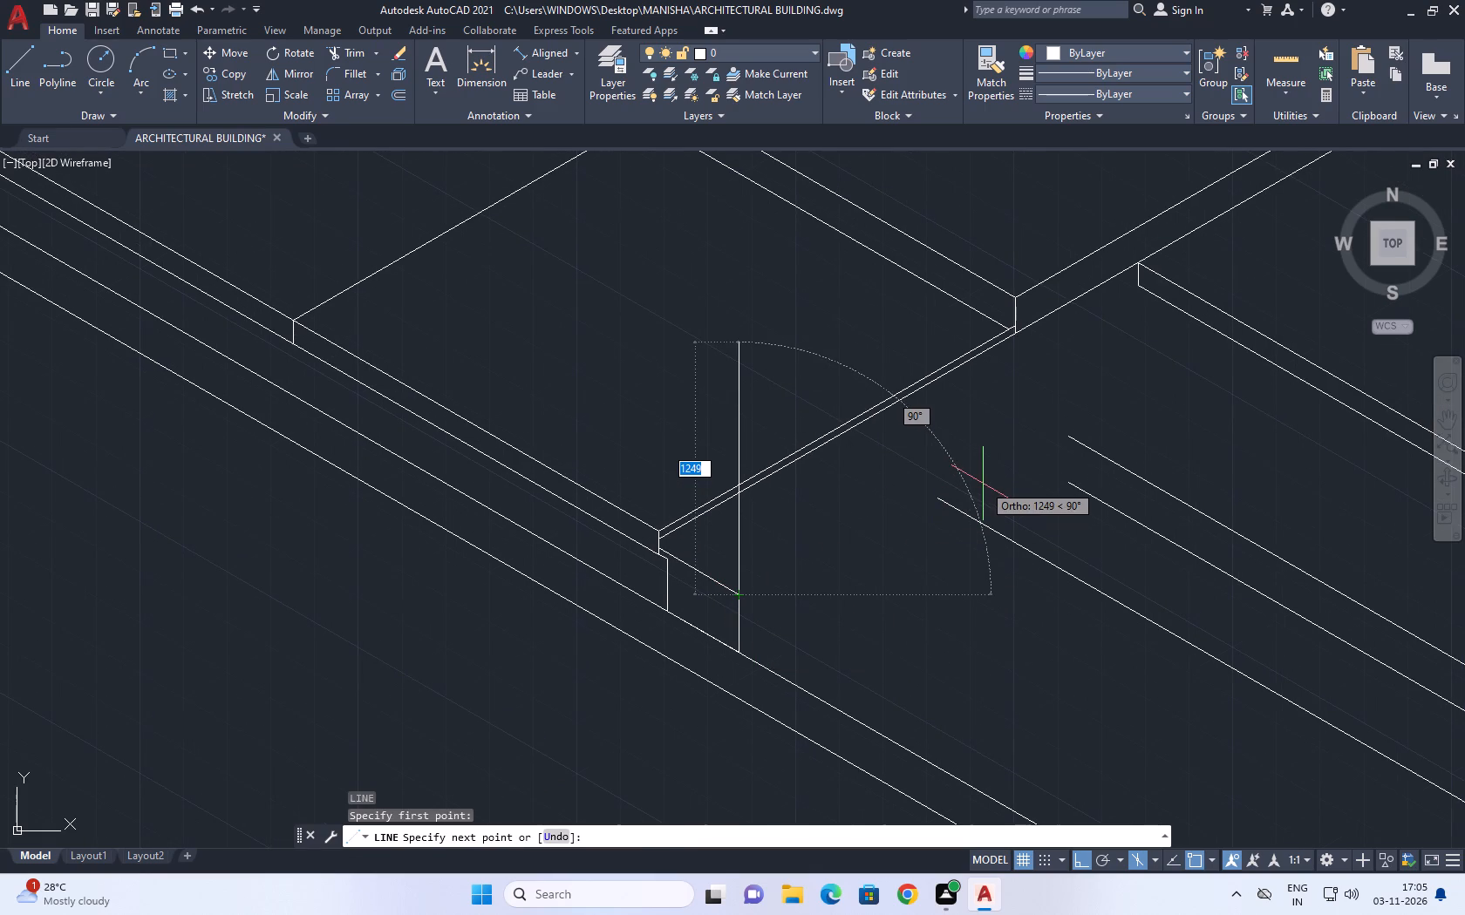
pyautogui.press('F5')
pyautogui.scroll(2, 1084, 427)
pyautogui.click(1095, 419)
pyautogui.press('Escape')
# Fillet the upper channel-side line and the 30° step line into a sharp corner.
pyautogui.scroll(-2, 1075, 411)
pyautogui.moveTo(1083, 435); pyautogui.dragTo(1081, 458, button='middle')
pyautogui.scroll(-2, 1084, 446)
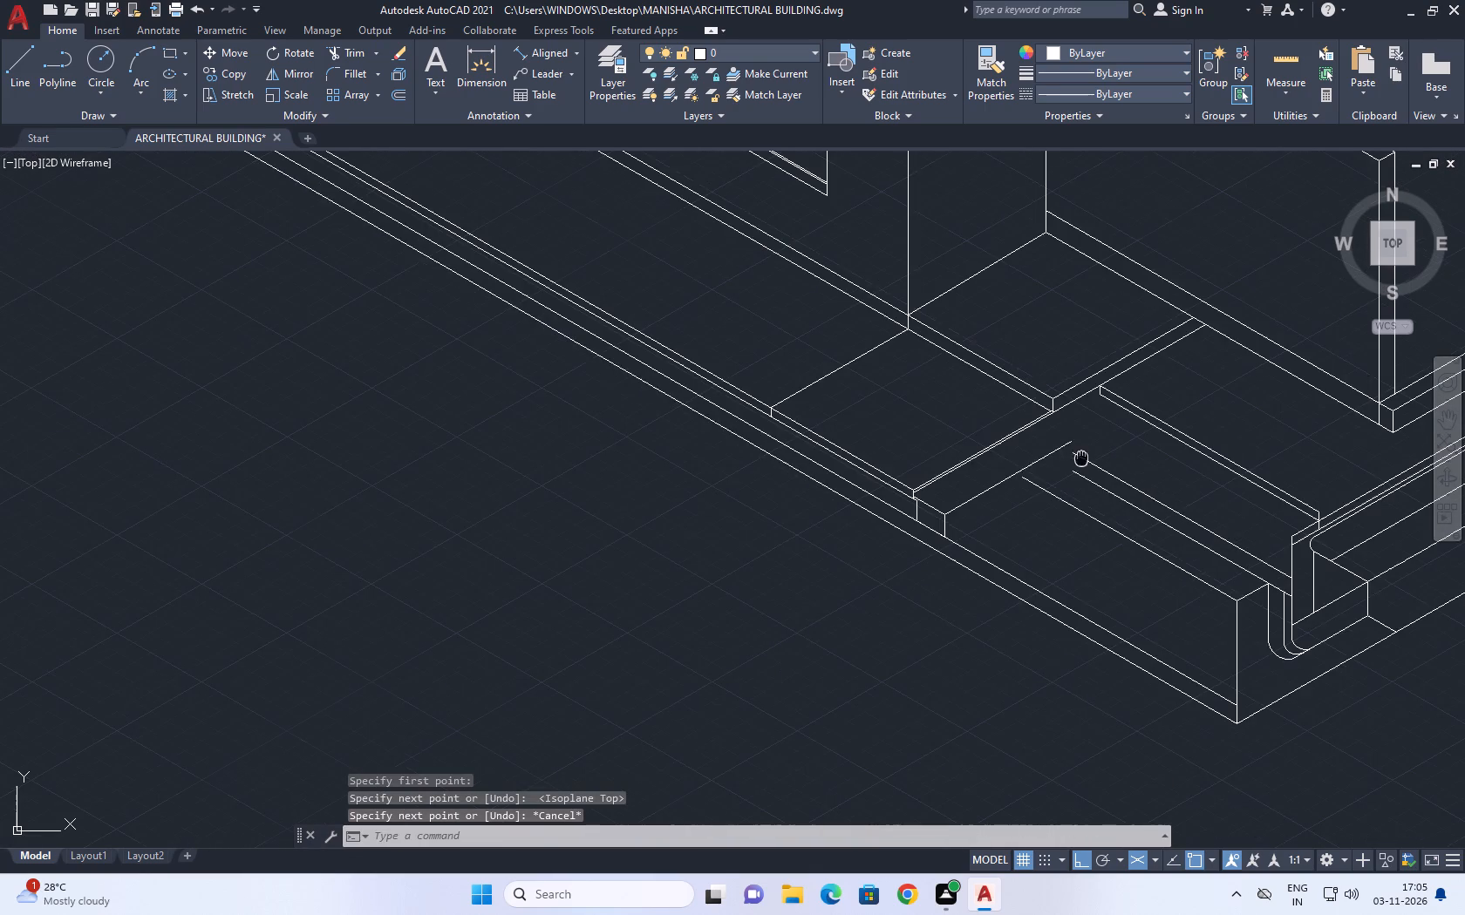
pyautogui.write('f')
pyautogui.press('space')
pyautogui.scroll(2, 1073, 452)
pyautogui.click(1073, 457)
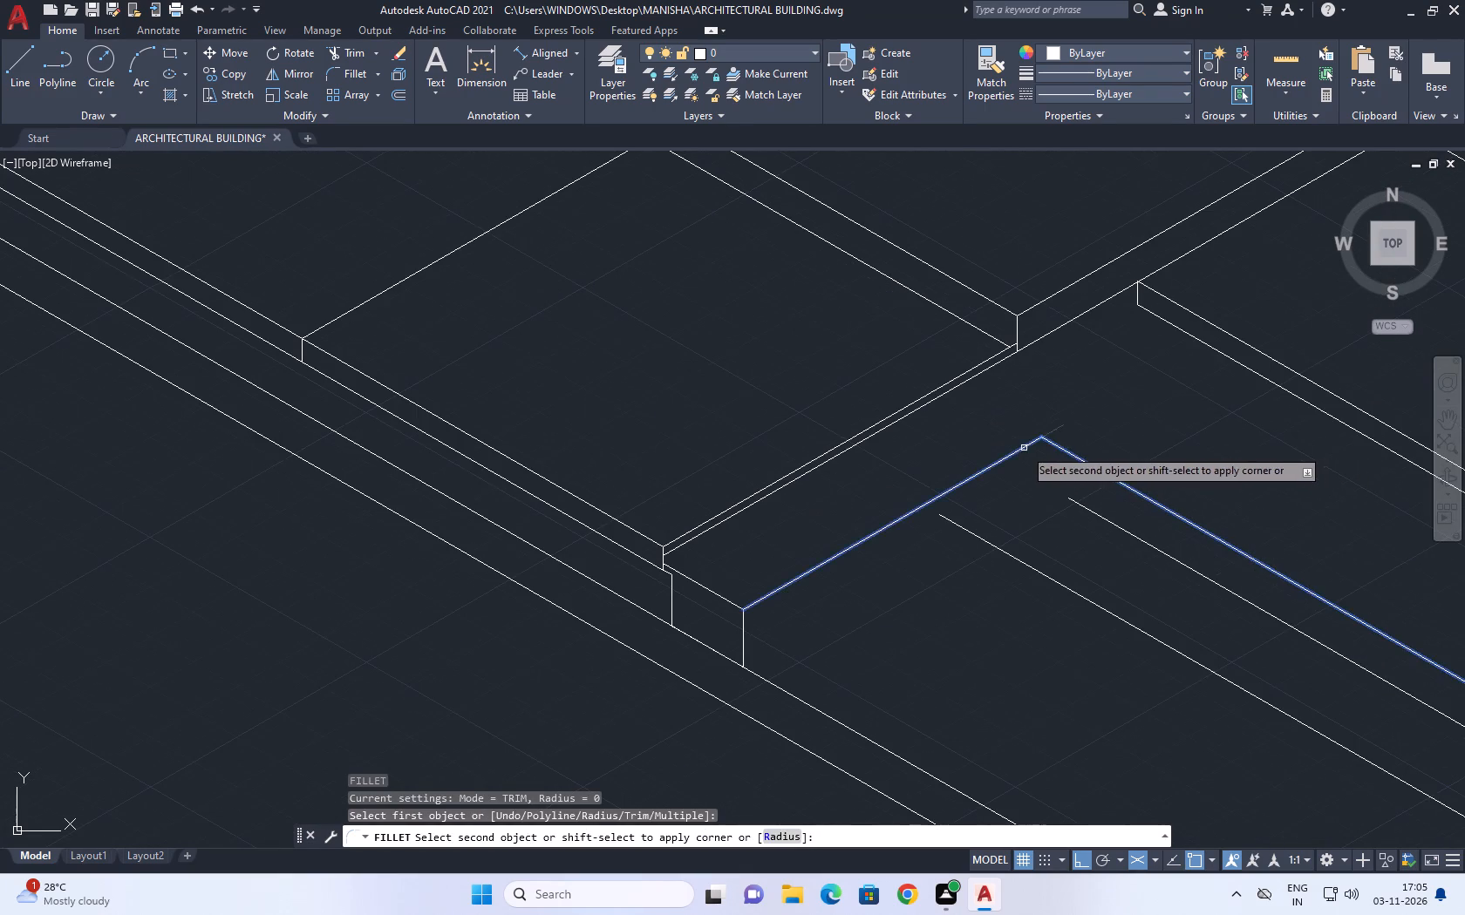
pyautogui.click(1021, 448)
# Extend the lower of the two parallel channel-side lines to the 30° step line.
pyautogui.scroll(-2, 1067, 430)
pyautogui.scroll(2, 1080, 462)
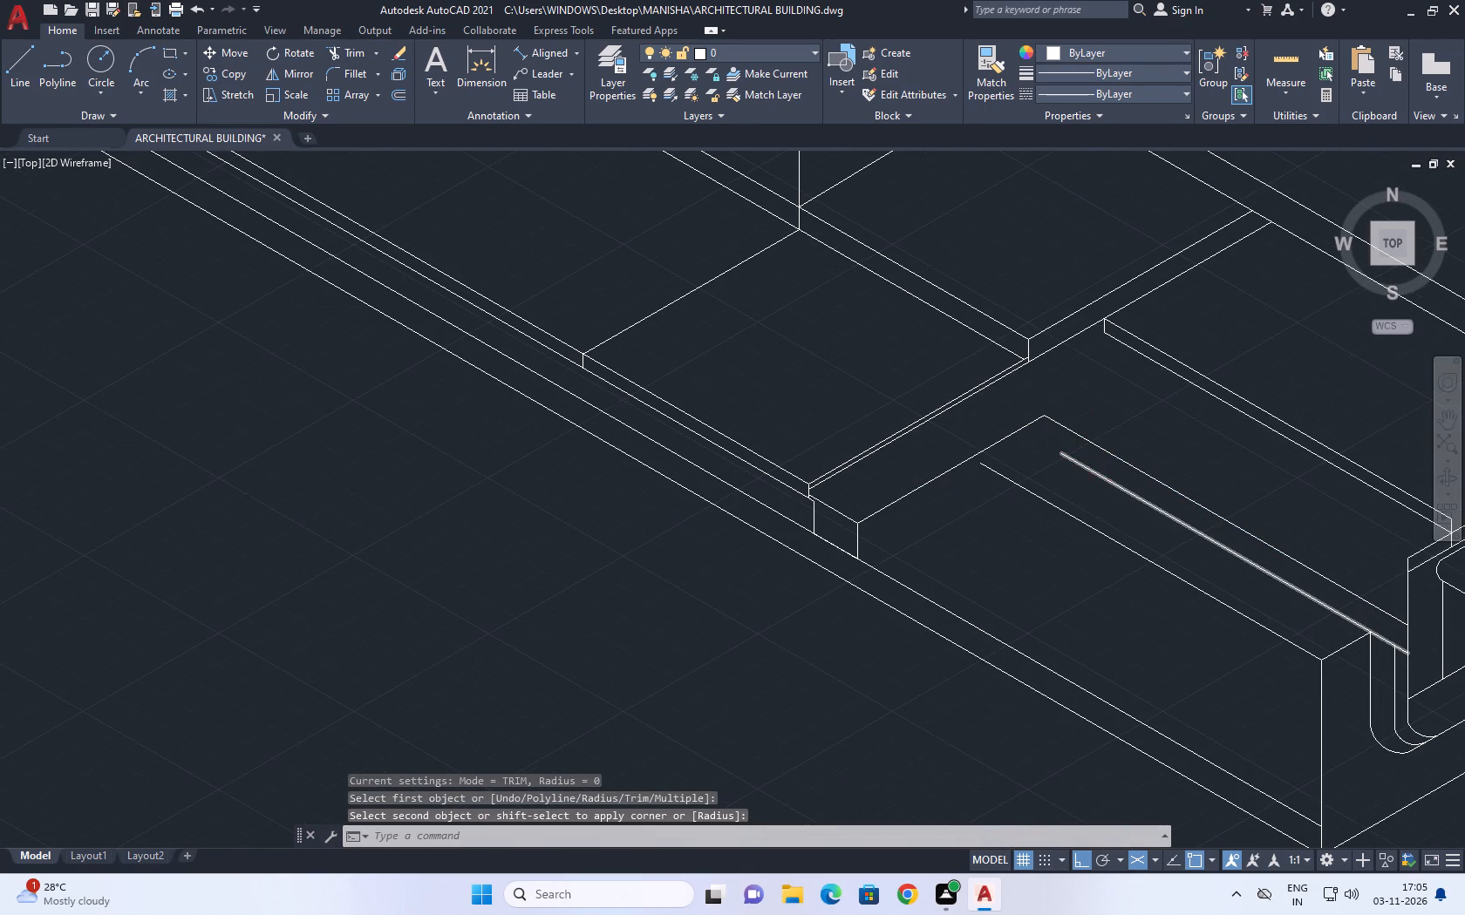
pyautogui.press('e')
pyautogui.press('x')
pyautogui.press('space')
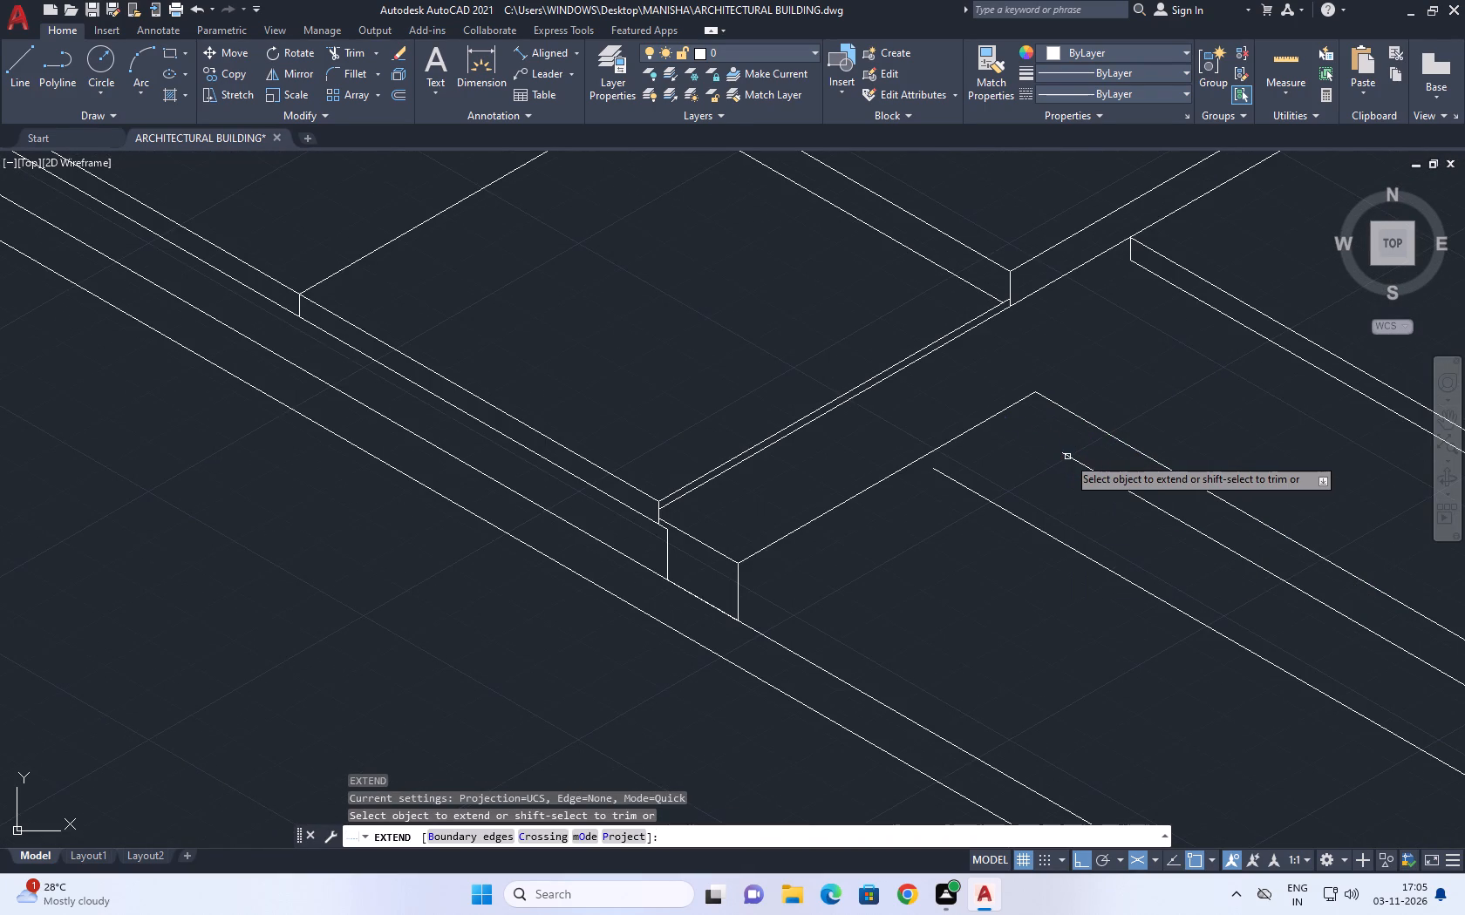
pyautogui.click(1067, 457)
pyautogui.moveTo(1061, 463); pyautogui.dragTo(1050, 443, button='middle')
pyautogui.press('Escape')
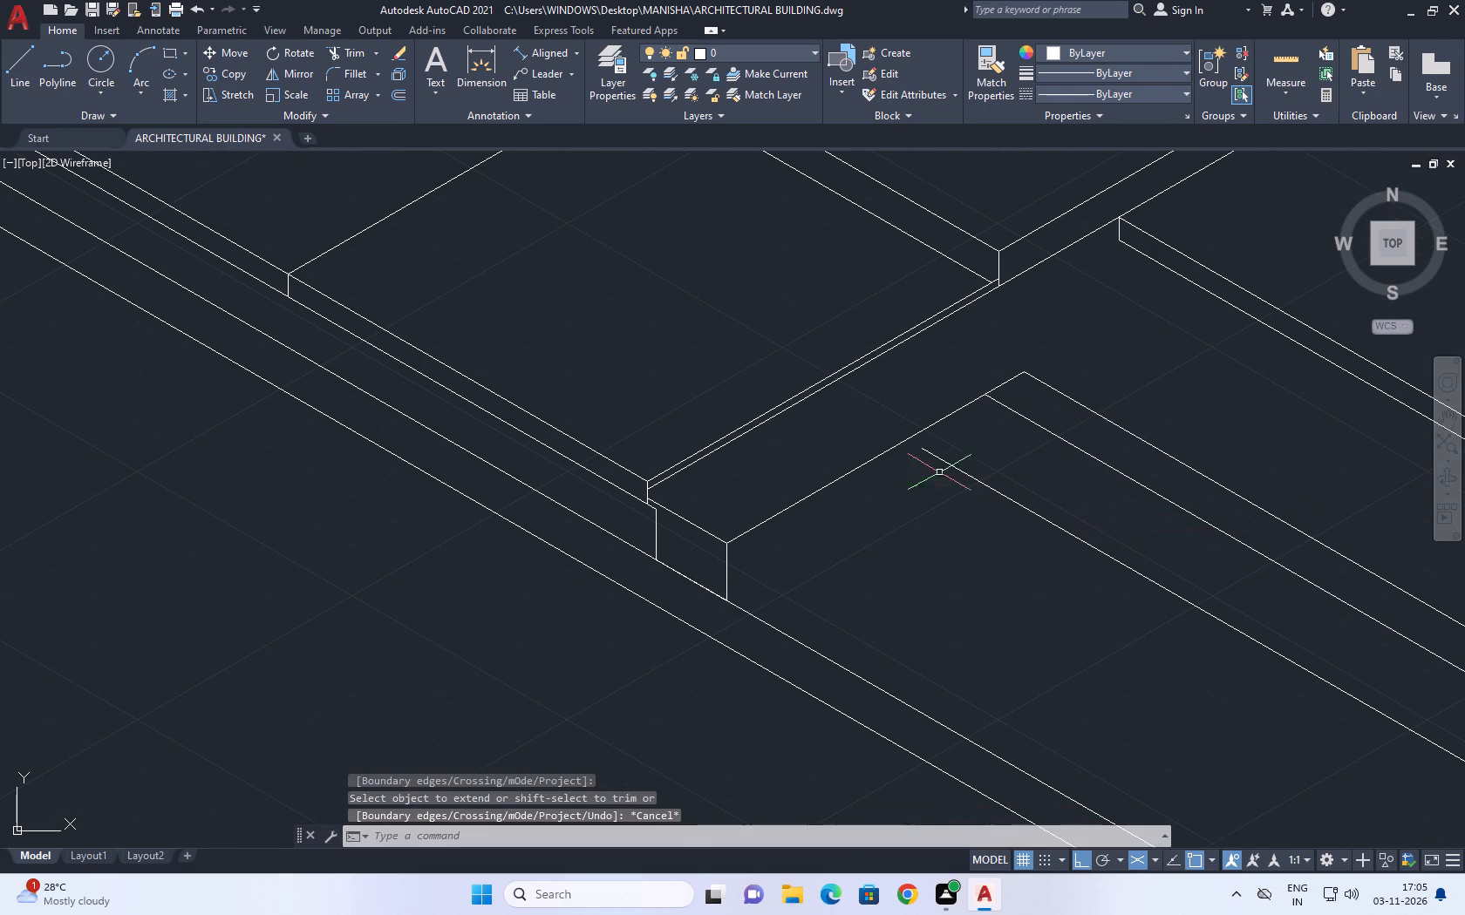
# Copy the 30° step line 228.6 straight down on the right isoplane, from its near end at the upright.
pyautogui.click(878, 469)
pyautogui.click(830, 437)
pyautogui.moveTo(947, 502); pyautogui.dragTo(943, 525, button='middle')
pyautogui.press('c')
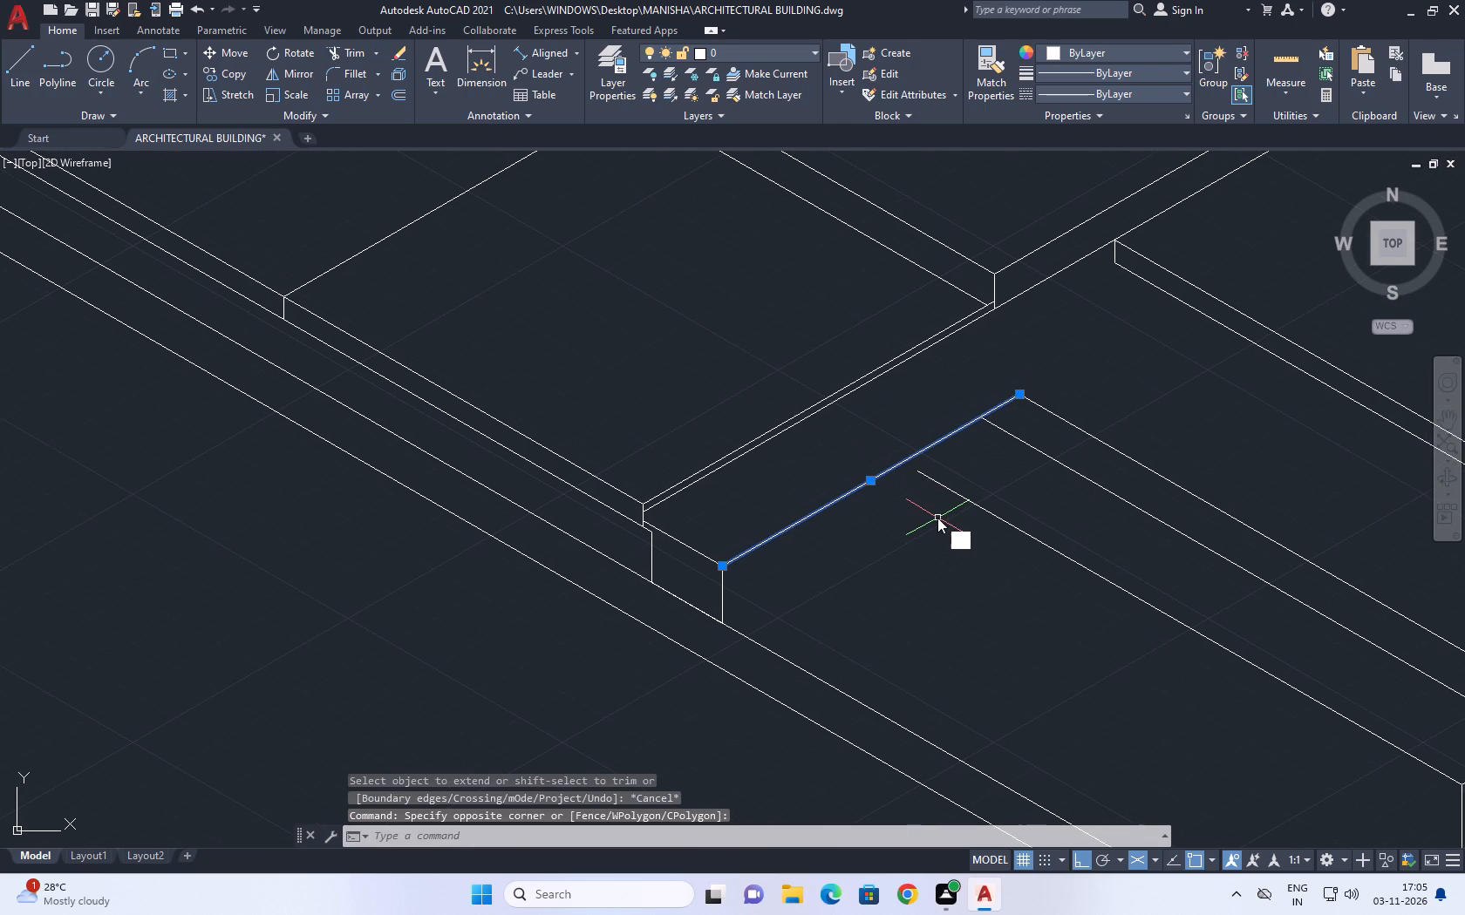
pyautogui.press('o')
pyautogui.press('space')
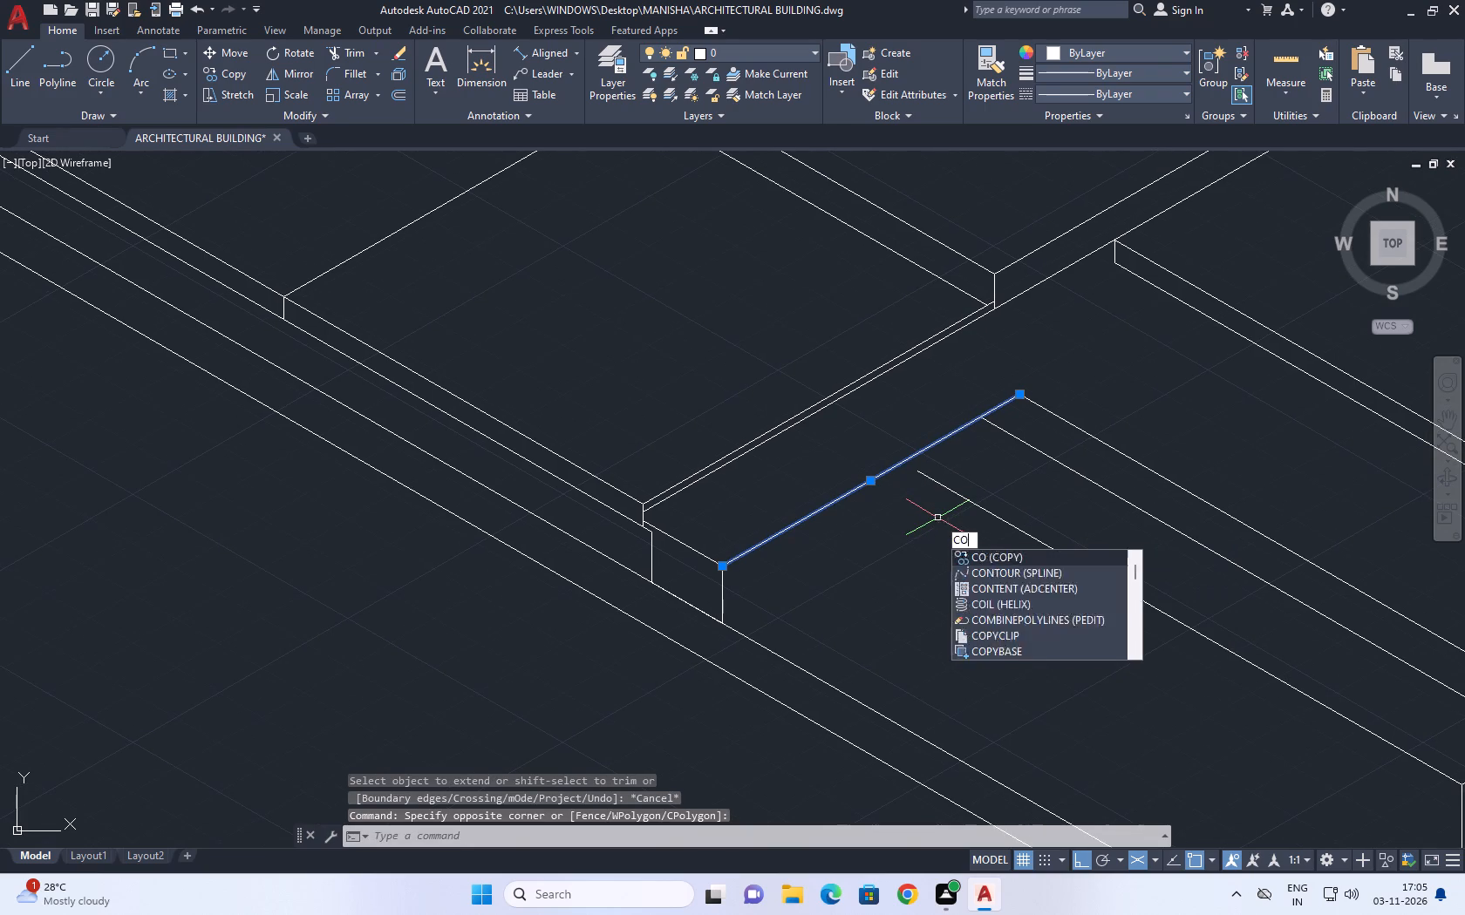
pyautogui.moveTo(730, 568); pyautogui.dragTo(751, 435, button='middle')
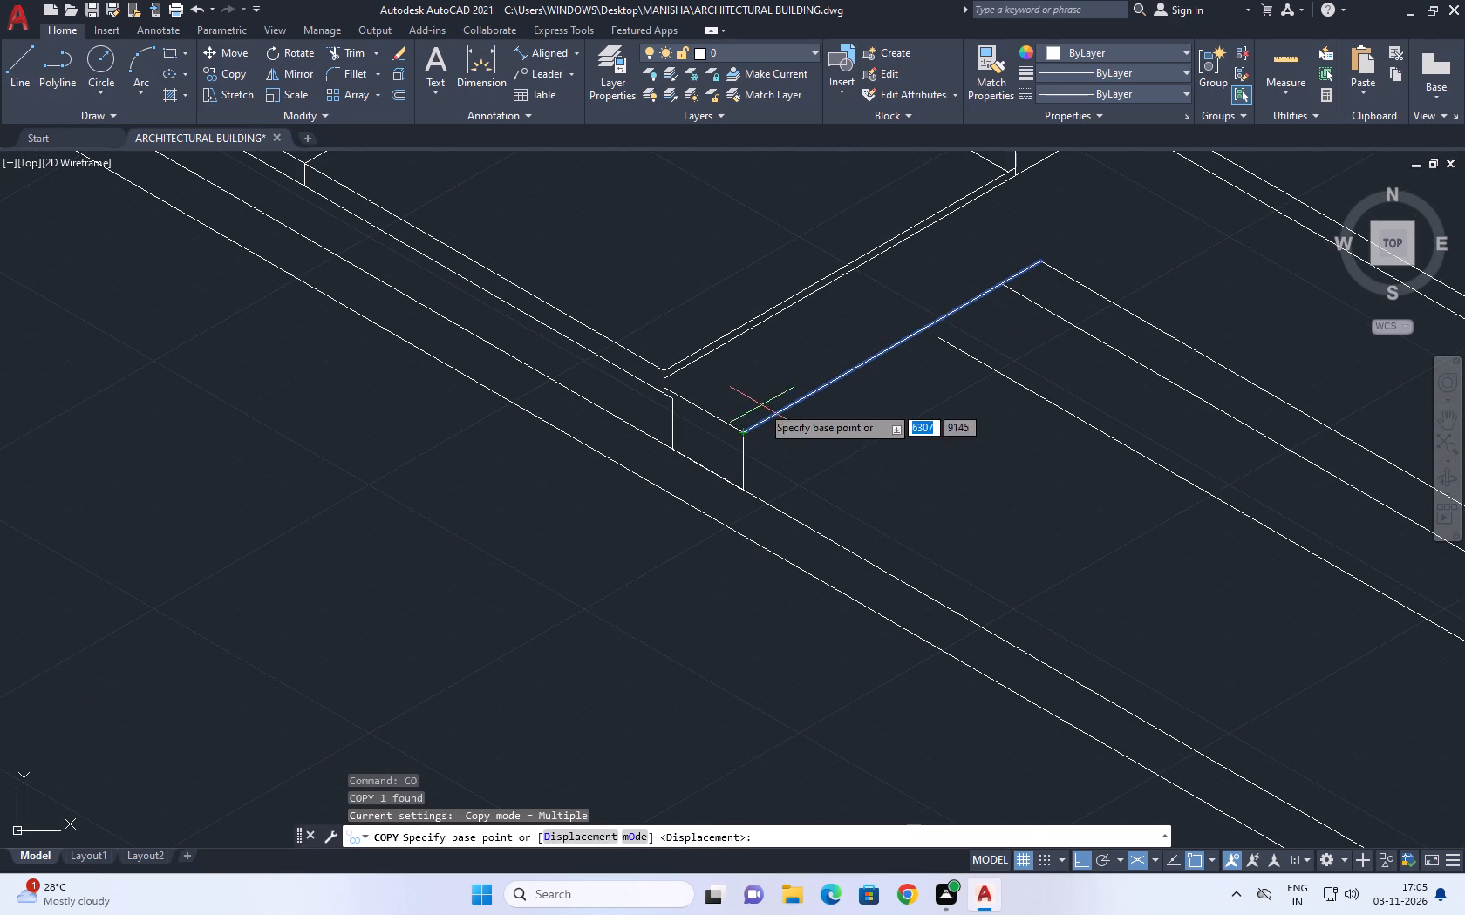
pyautogui.click(742, 433)
pyautogui.scroll(1, 762, 488)
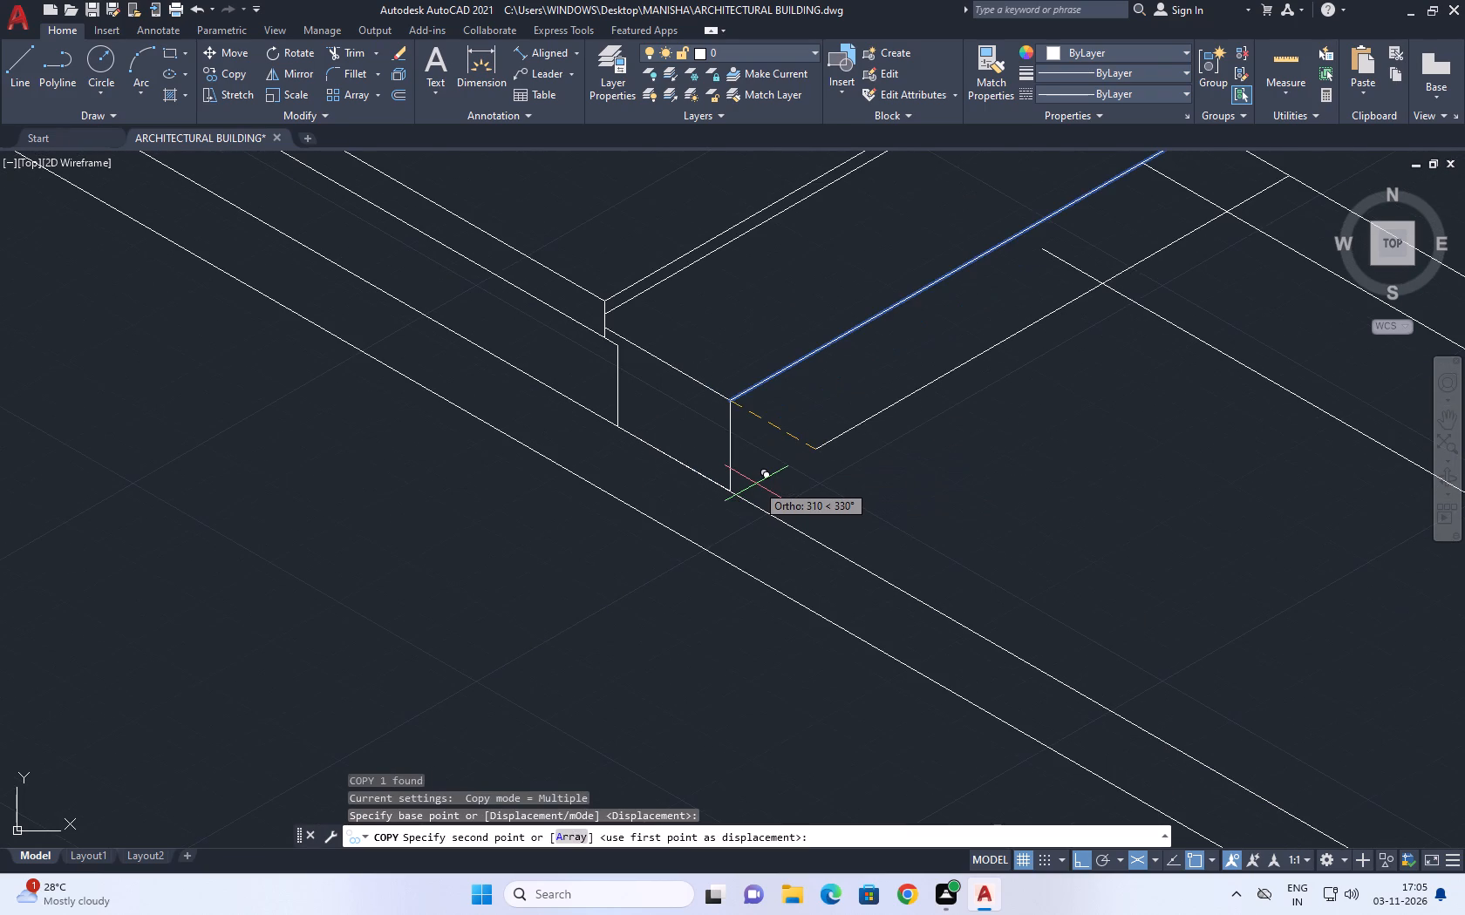
pyautogui.press('F5')
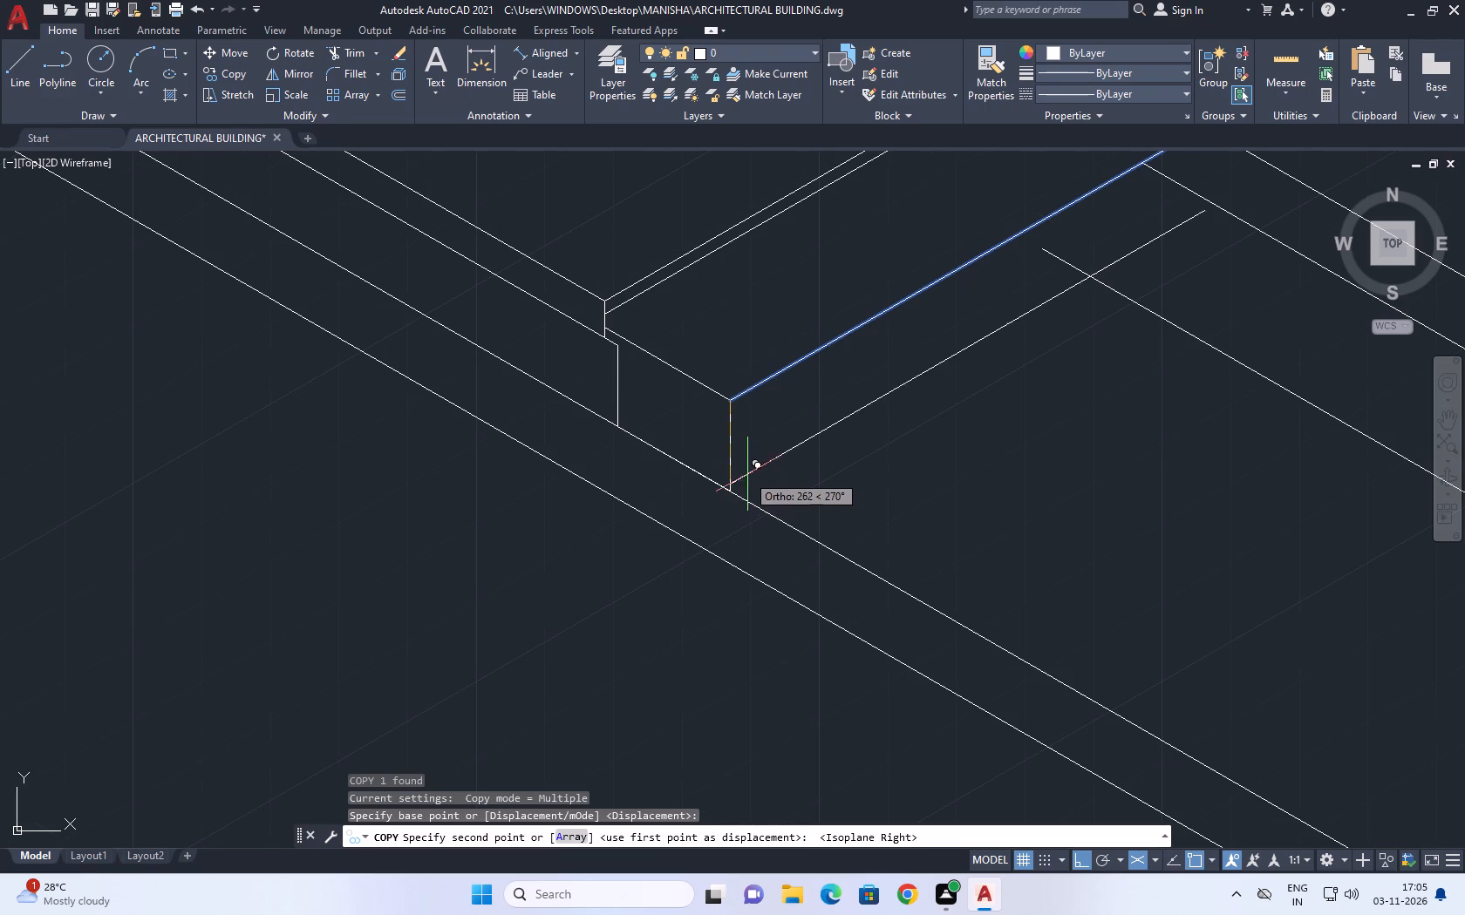
pyautogui.press('2')
pyautogui.press('2')
pyautogui.press('8')
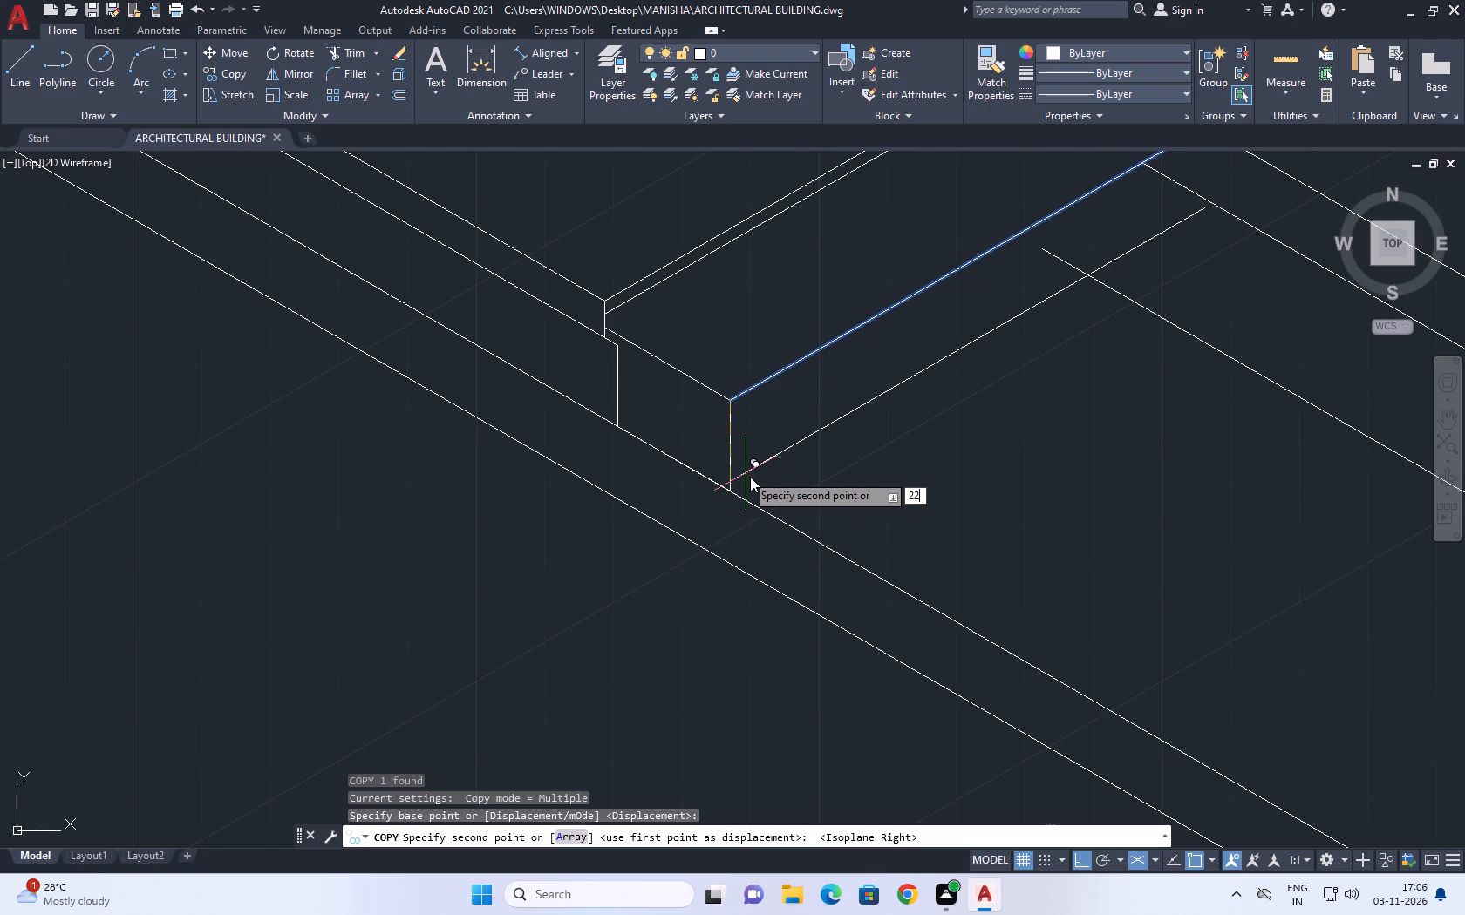
pyautogui.press('.')
pyautogui.press('6')
pyautogui.press('Return')
pyautogui.press('Escape')
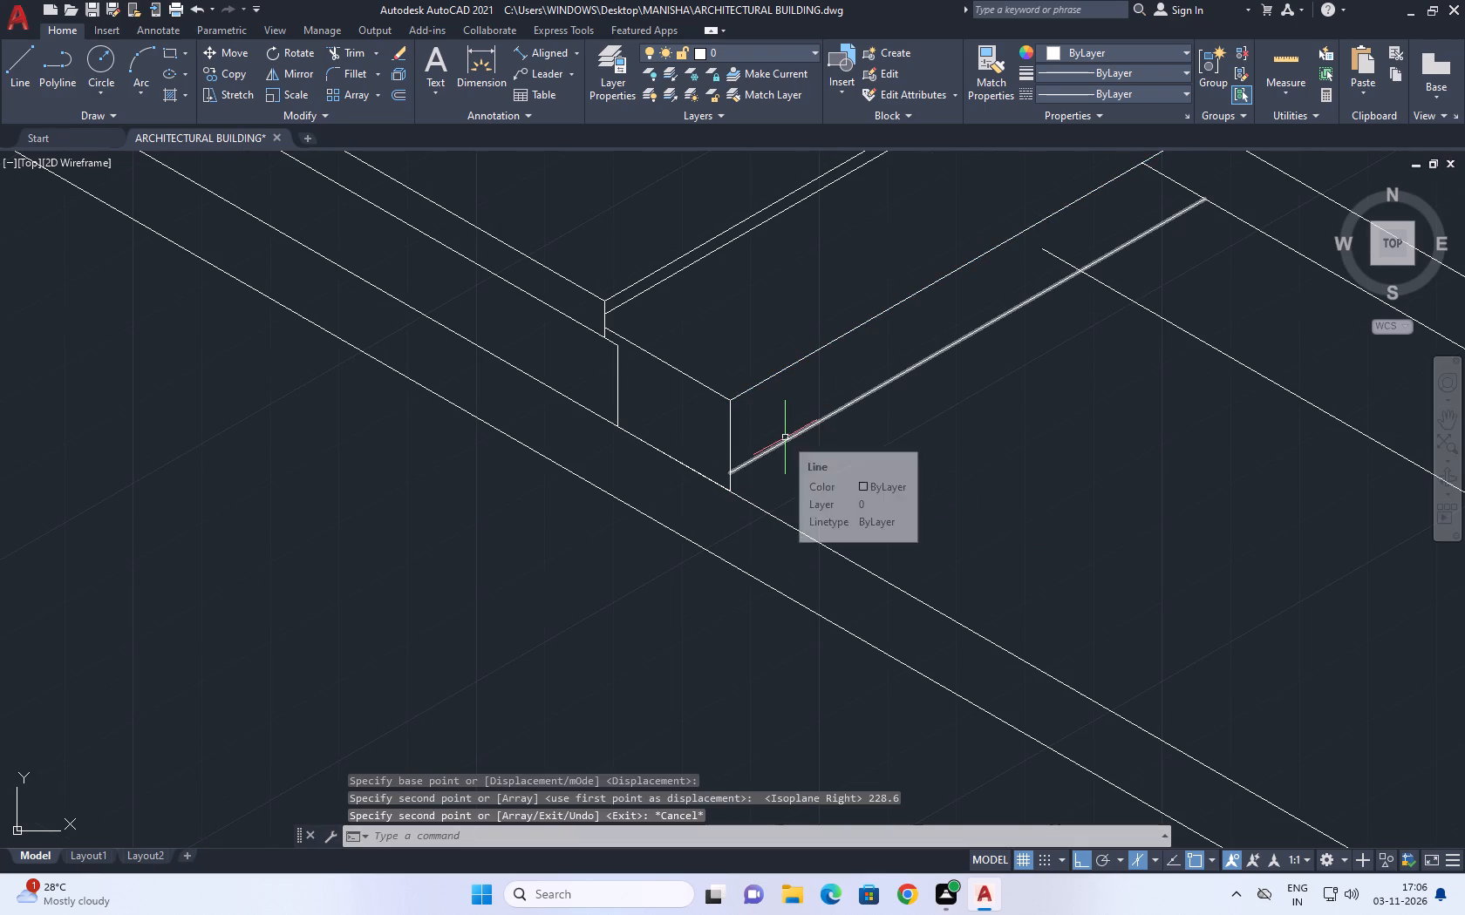
# Draw a 228.6 line at 30° from the upright's bottom corner, continued vertically to above the copied step line.
pyautogui.press('l')
pyautogui.press('space')
pyautogui.scroll(2, 753, 448)
pyautogui.click(695, 563)
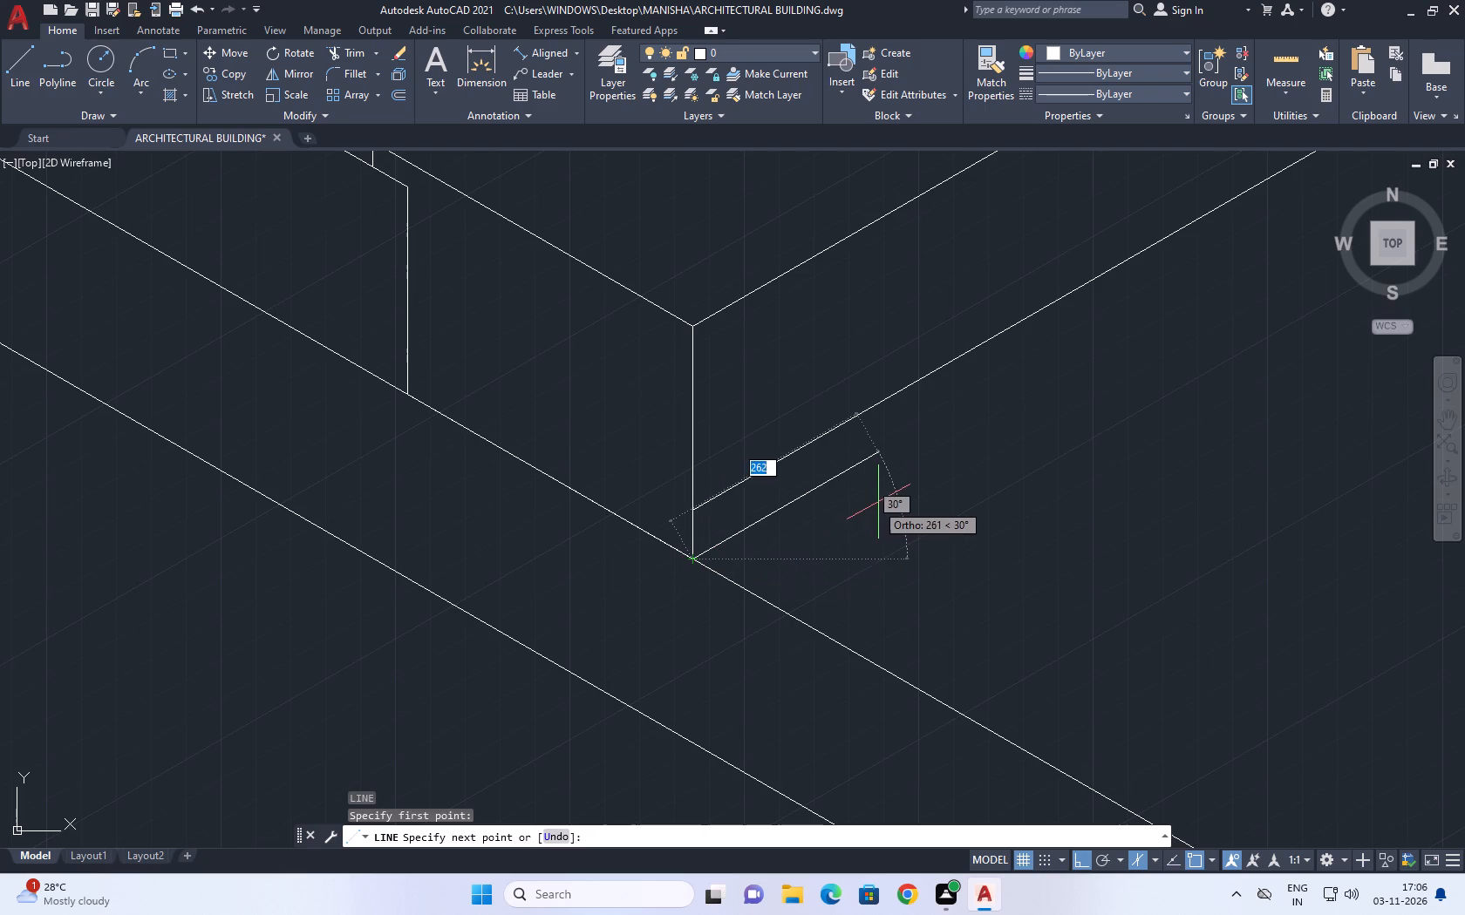
pyautogui.write('22')
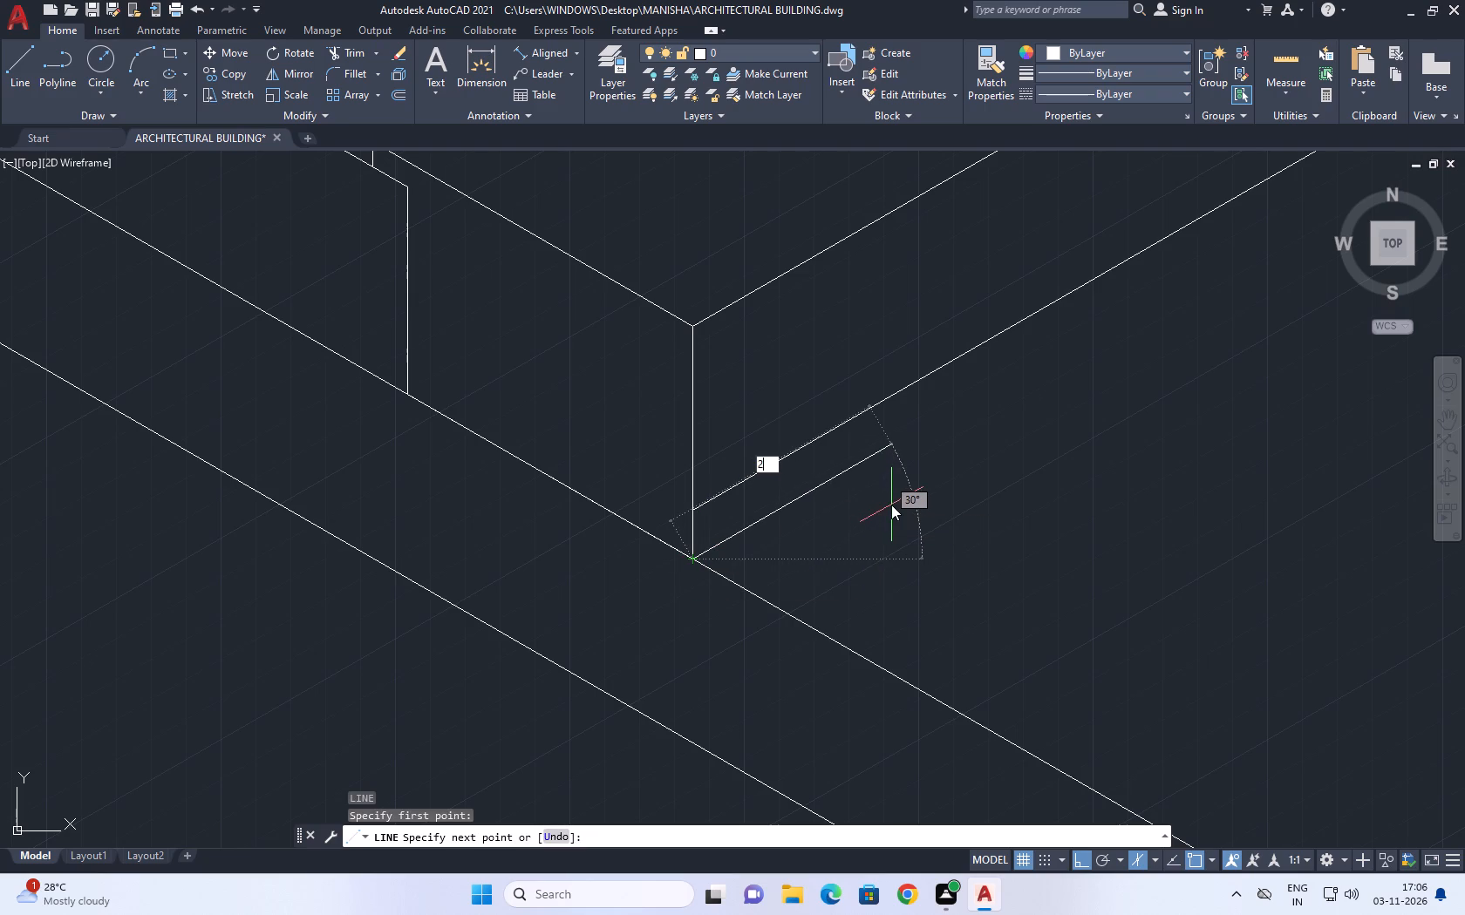
pyautogui.press('8')
pyautogui.write('.6')
pyautogui.press('Return')
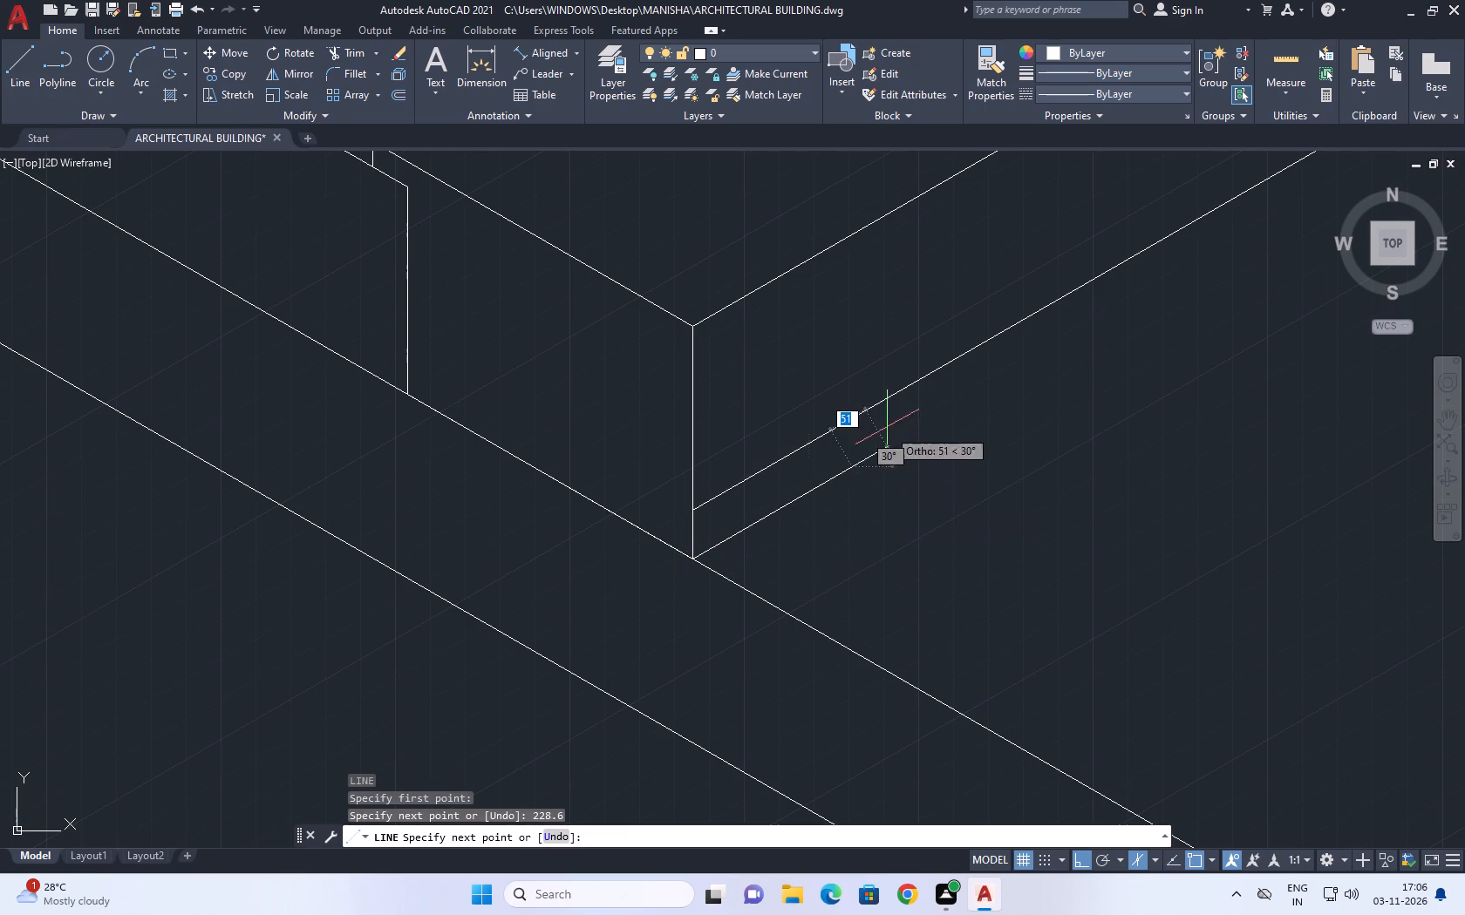
pyautogui.click(866, 368)
pyautogui.press('Escape')
# Trim the short vertical's top and the copied step line's near end where they cross, forming the small notch.
pyautogui.press('r')
pyautogui.press('space')
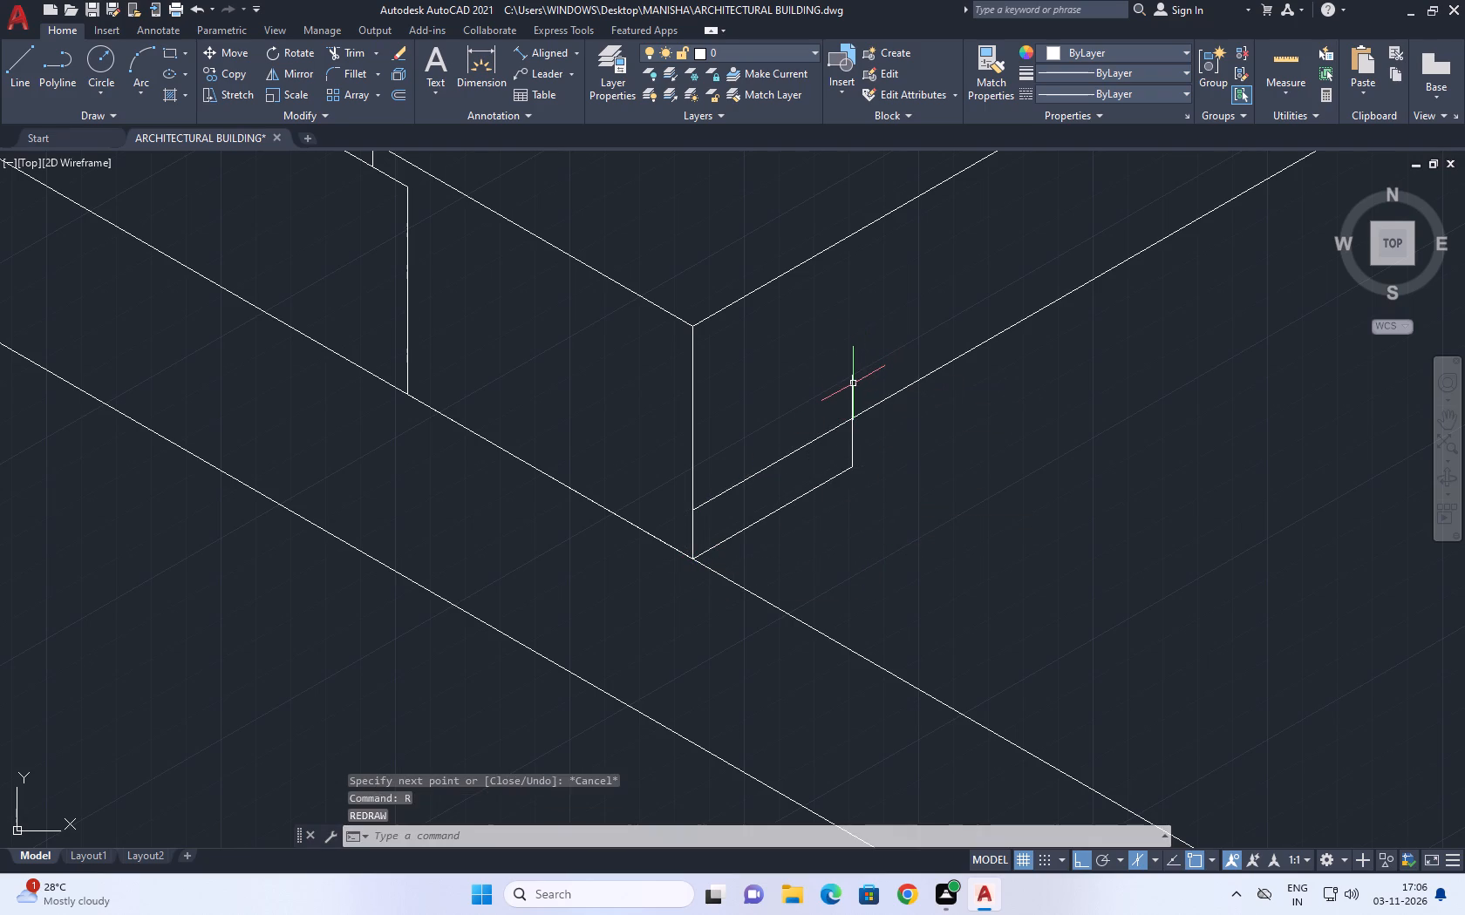
pyautogui.press('Escape')
pyautogui.press('t')
pyautogui.press('r')
pyautogui.press('space')
pyautogui.click(854, 387)
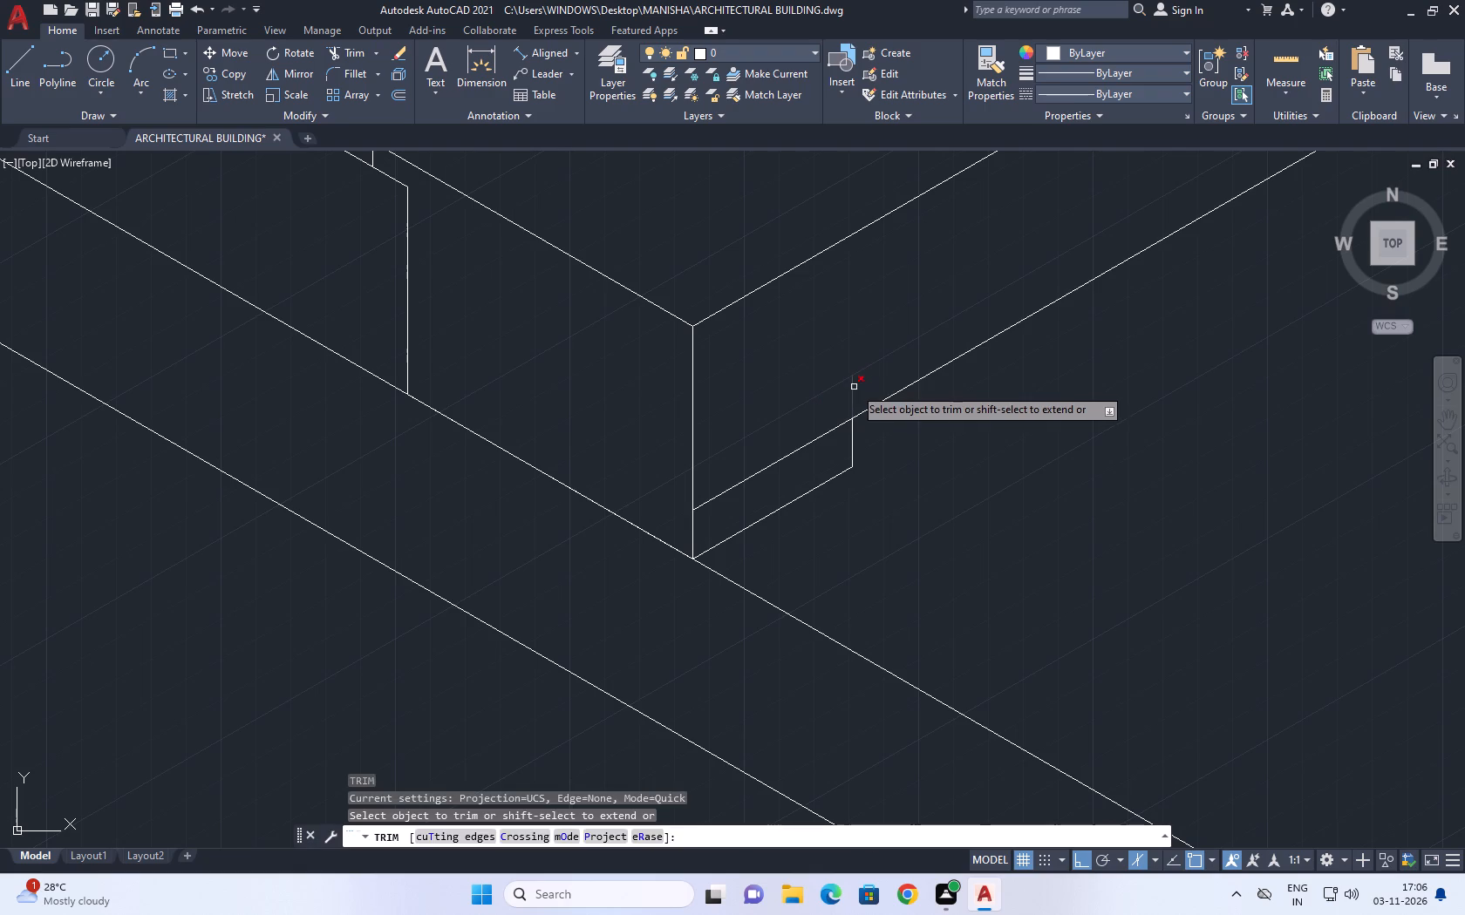
pyautogui.click(834, 432)
pyautogui.scroll(-5, 814, 451)
pyautogui.press('Escape')
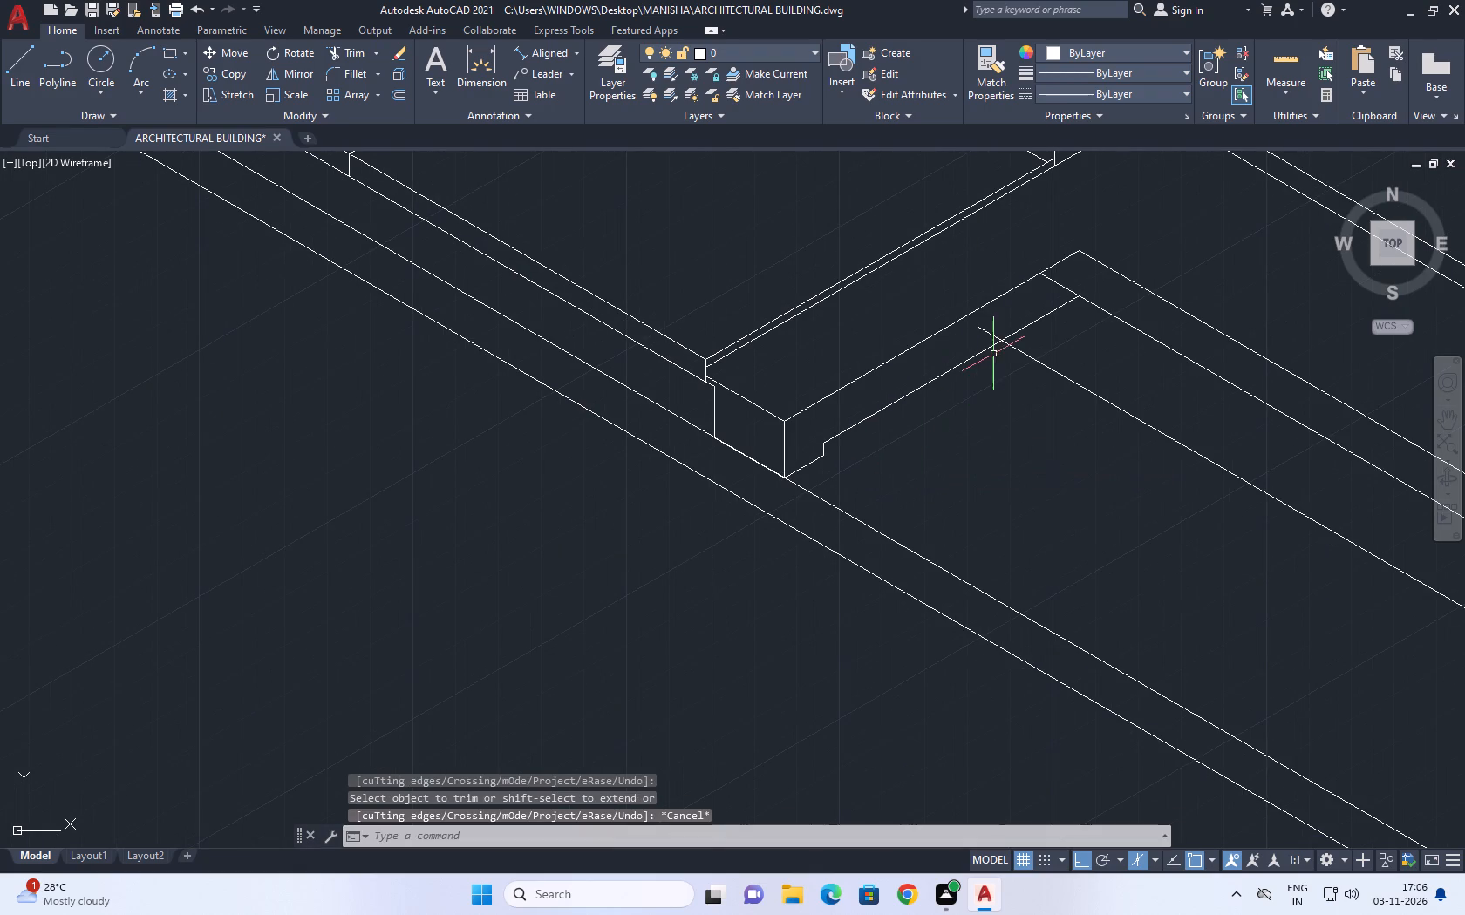
# Trim the end of the front top-edge line that protrudes past the copied 30° step line.
pyautogui.moveTo(993, 354); pyautogui.dragTo(939, 485, button='middle')
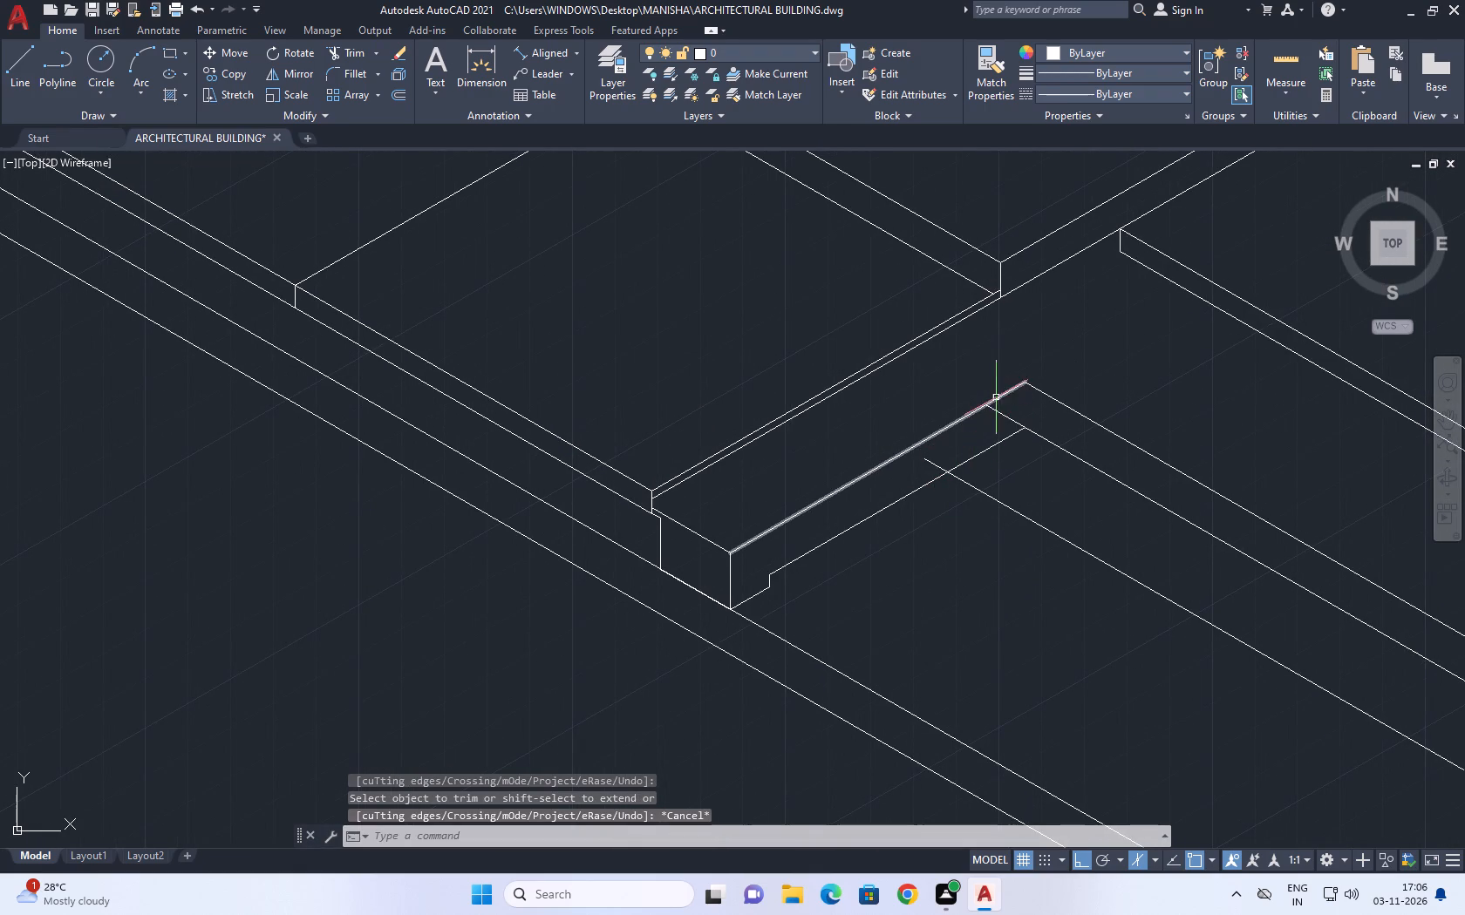
pyautogui.press('t')
pyautogui.write('r')
pyautogui.press('space')
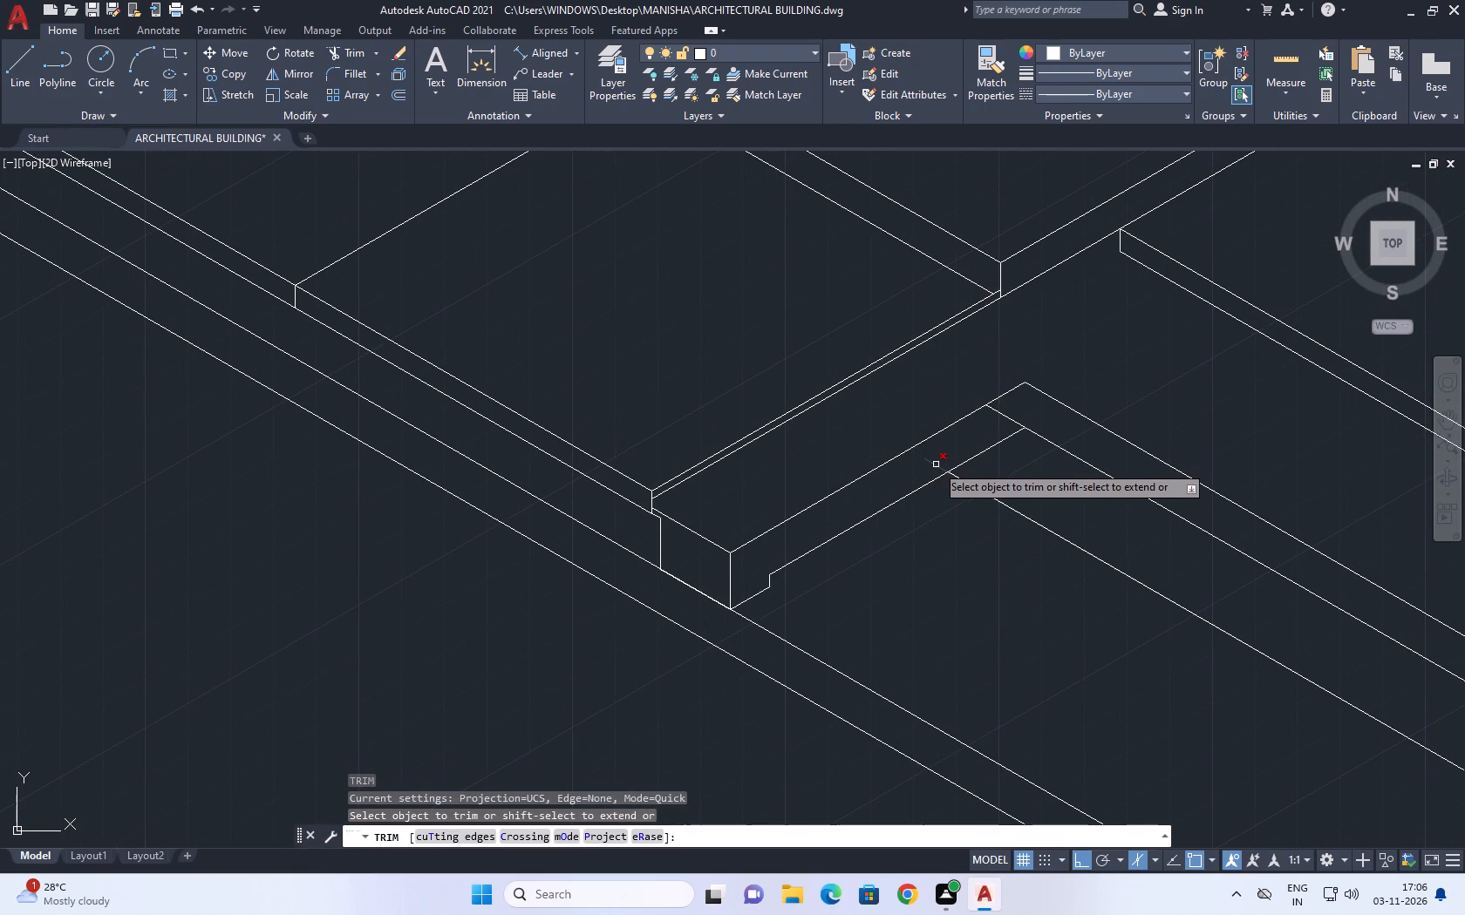
pyautogui.click(936, 464)
pyautogui.scroll(-3, 953, 448)
pyautogui.press('Escape')
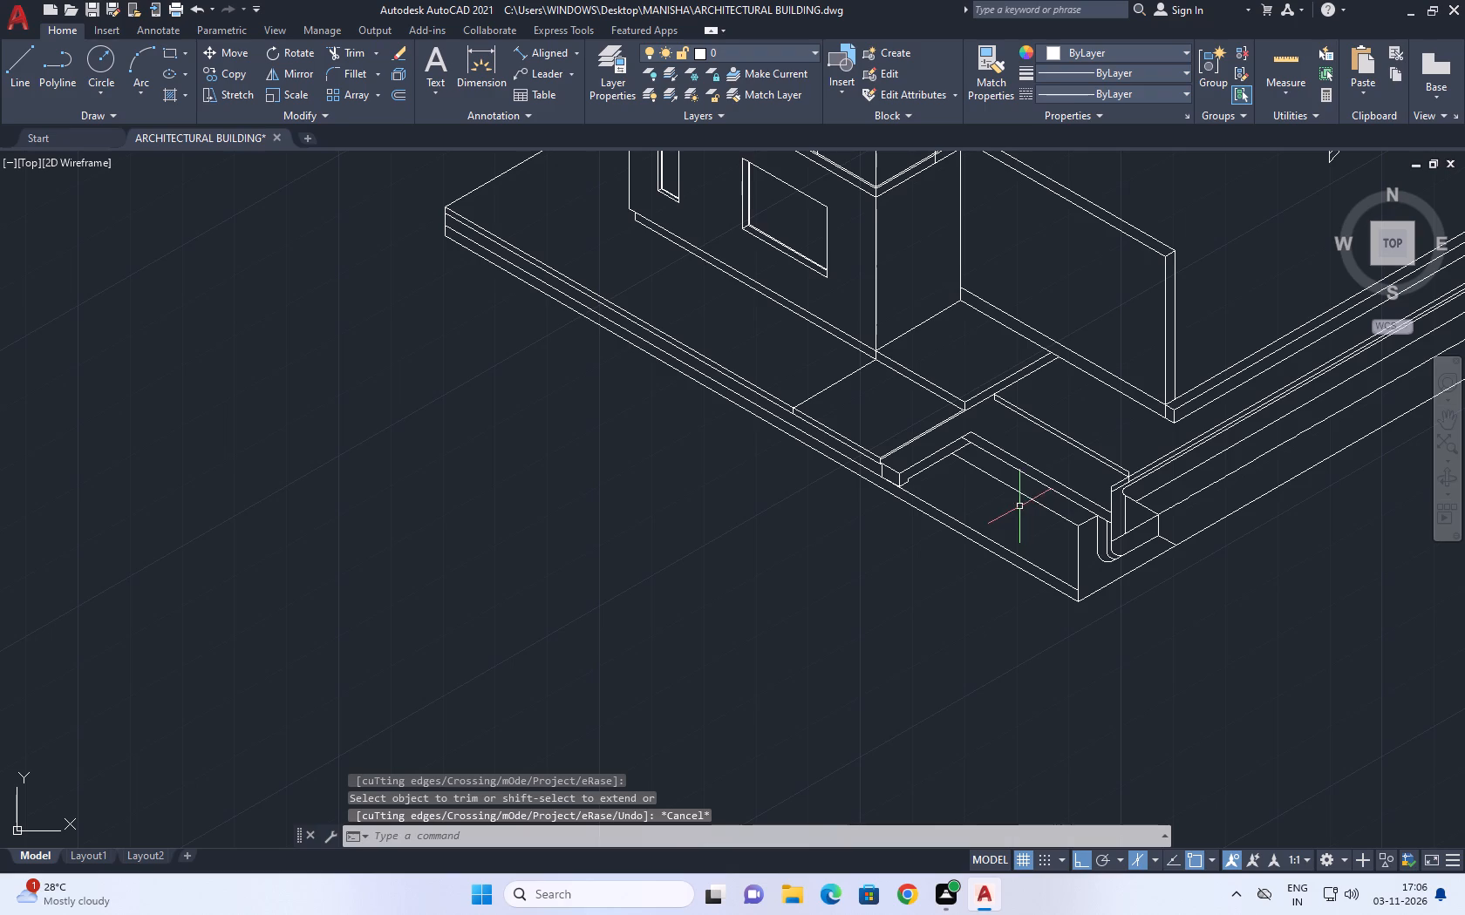
# Draw a vertical line down from the far top corner of the 30° step line to below the copied step line.
pyautogui.middleClick(1007, 501)
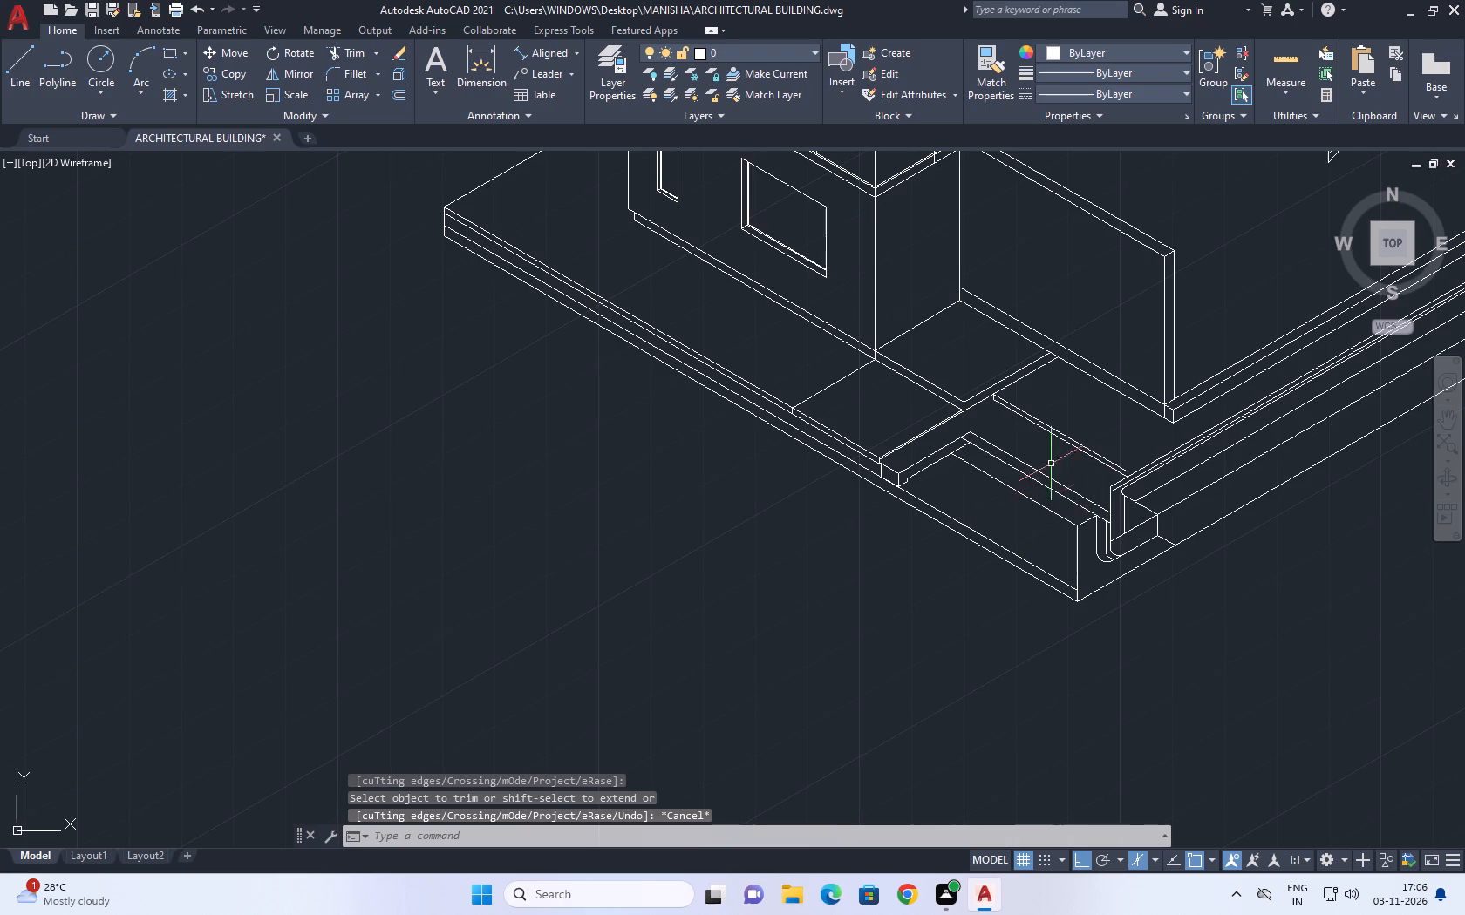
pyautogui.scroll(3, 993, 455)
pyautogui.moveTo(951, 438); pyautogui.dragTo(963, 495, button='middle')
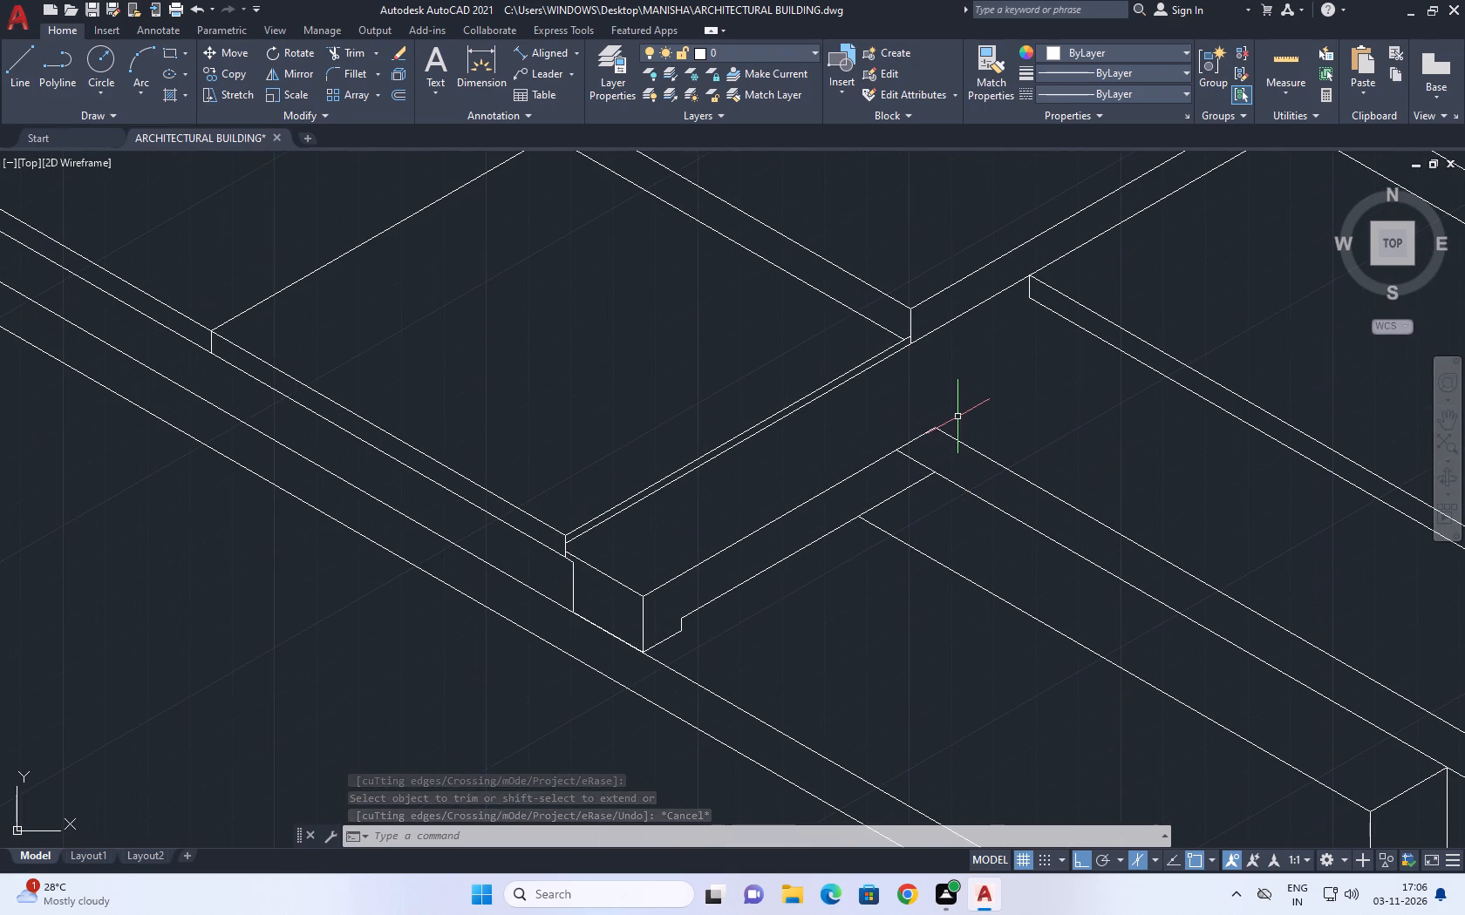
pyautogui.press('l')
pyautogui.press('space')
pyautogui.click(937, 425)
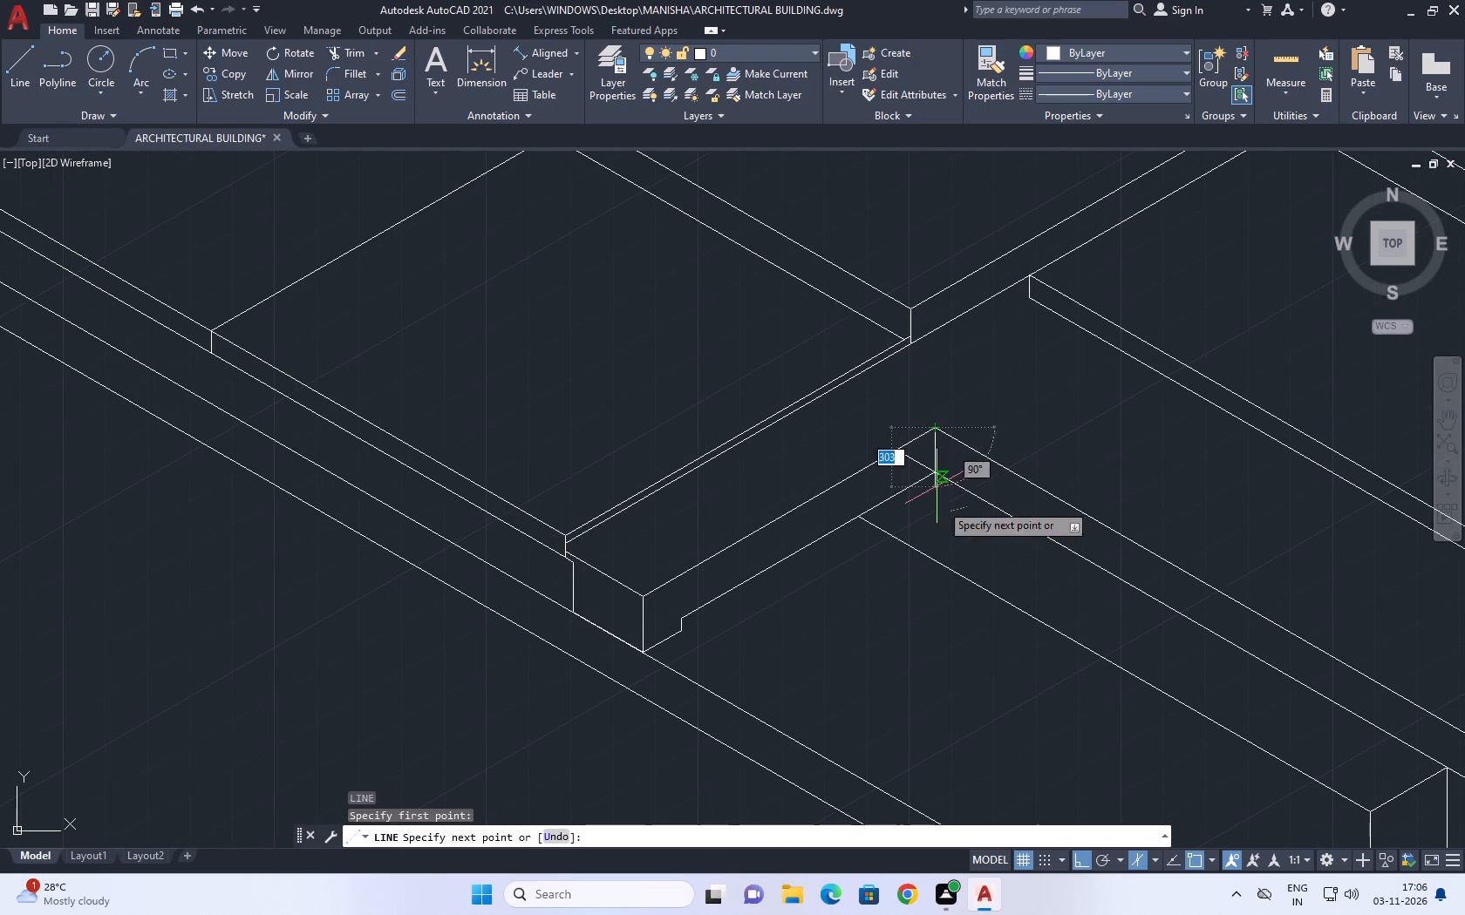
pyautogui.click(946, 521)
pyautogui.press('Escape')
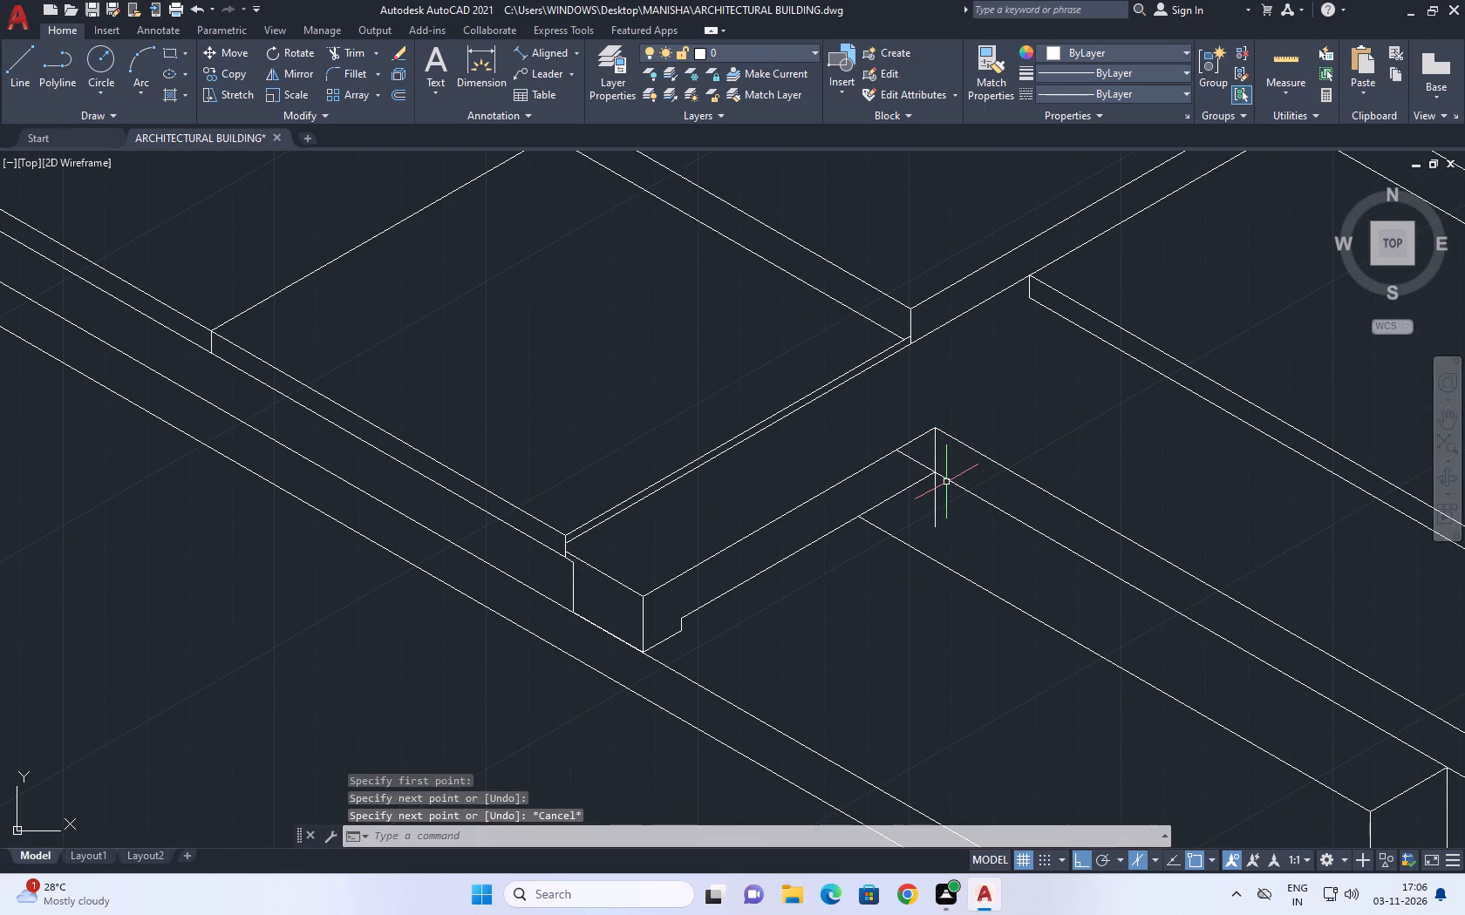
# Trim the lower channel-side line's end beyond the new vertical and the vertical's tail below the lower step line.
pyautogui.write('tr')
pyautogui.press('space')
pyautogui.scroll(2, 941, 480)
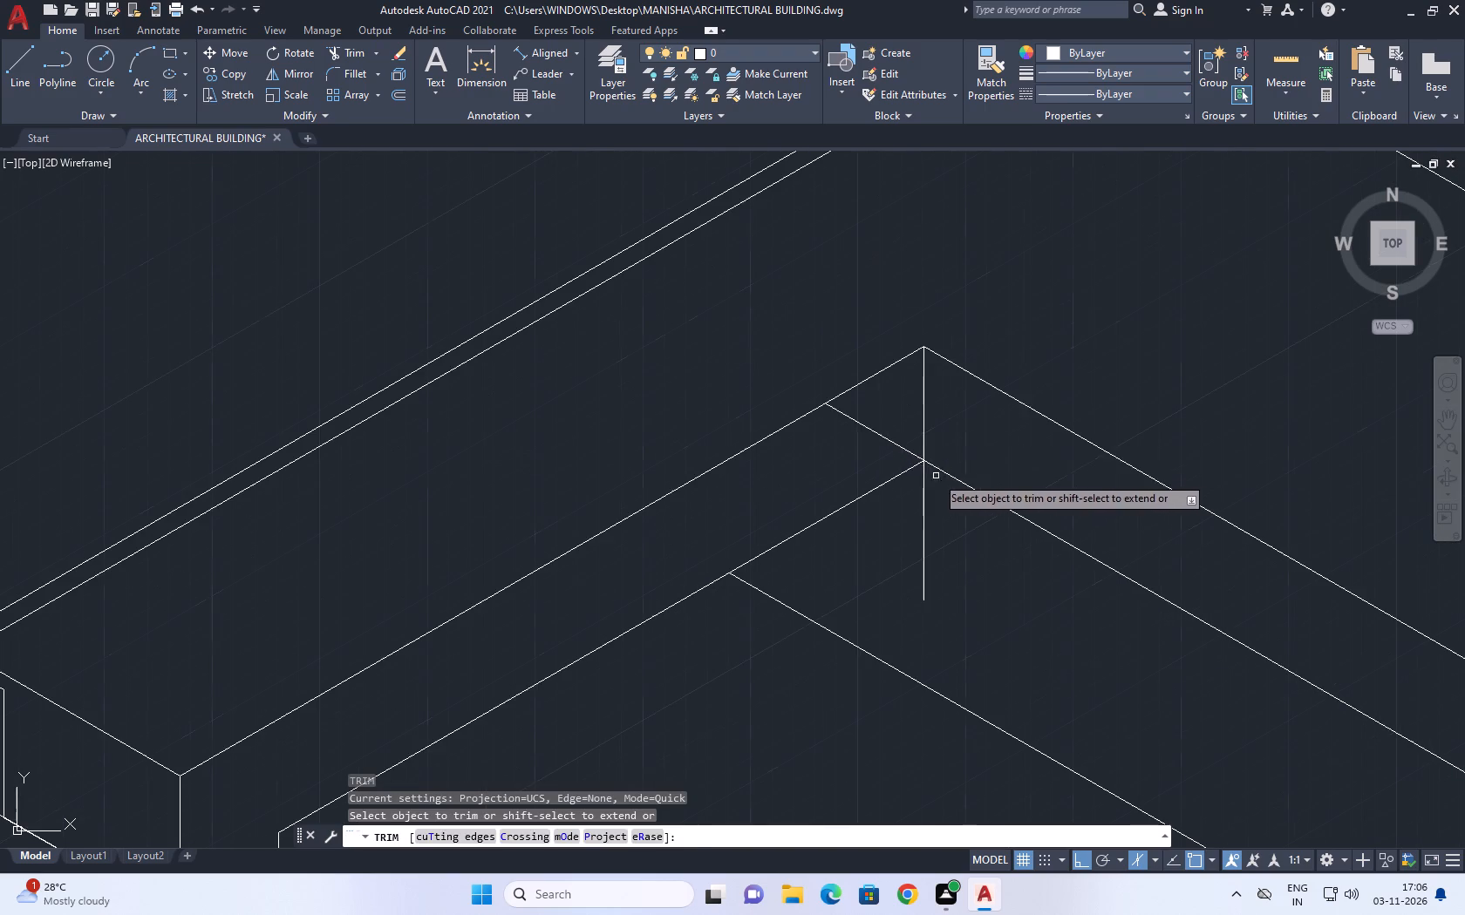
pyautogui.click(900, 444)
pyautogui.click(933, 498)
pyautogui.click(910, 518)
pyautogui.scroll(-3, 963, 486)
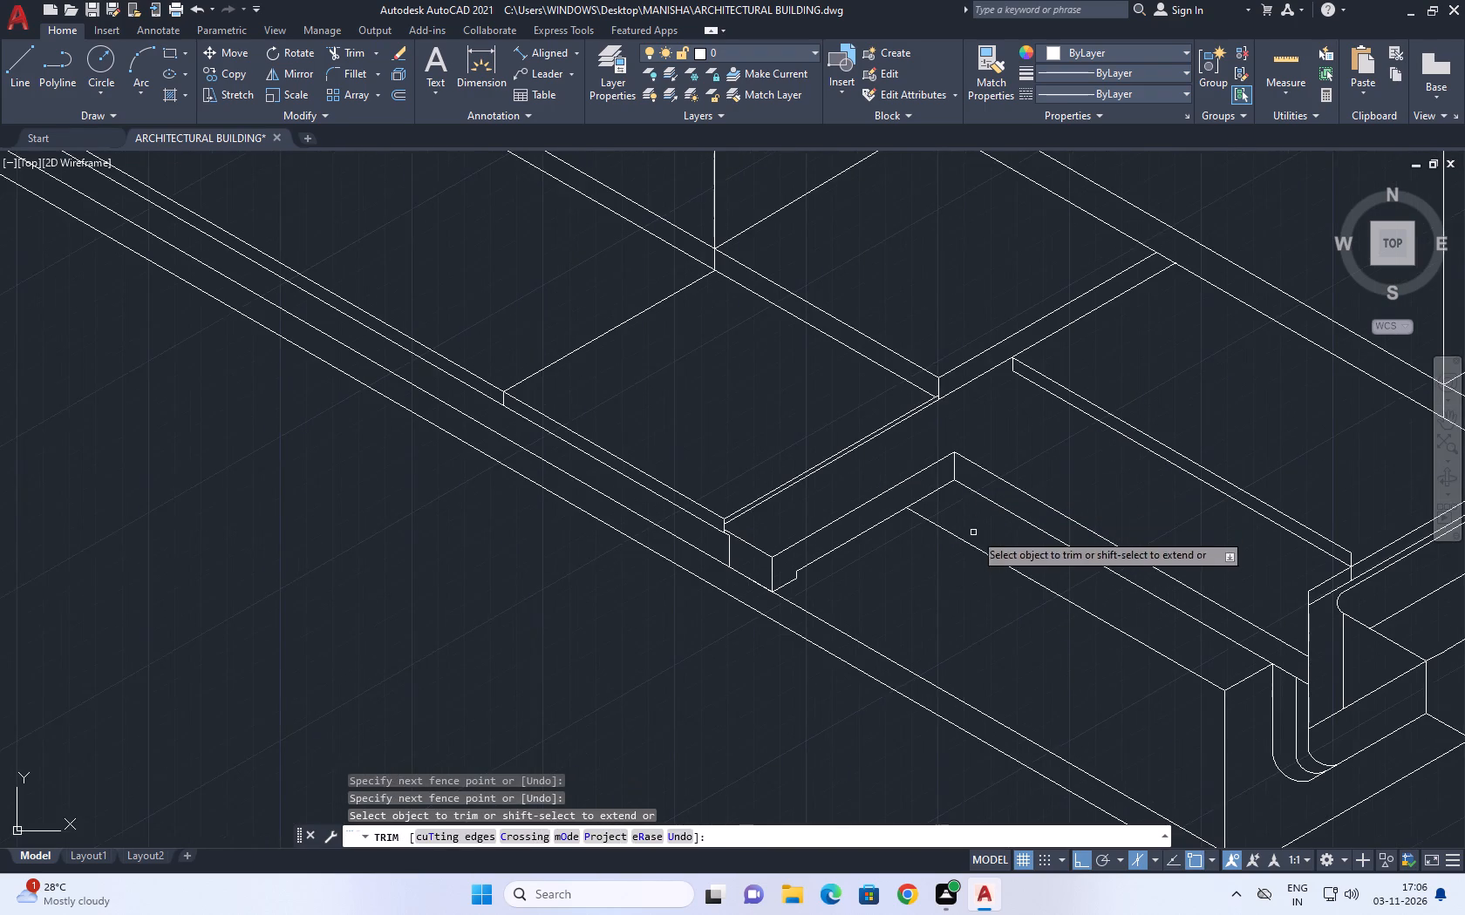
pyautogui.moveTo(977, 544); pyautogui.dragTo(971, 498, button='middle')
pyautogui.press('Escape')
# Copy the front top-edge line 228.6 straight down from its end on the lower 30° step line.
pyautogui.click(972, 480)
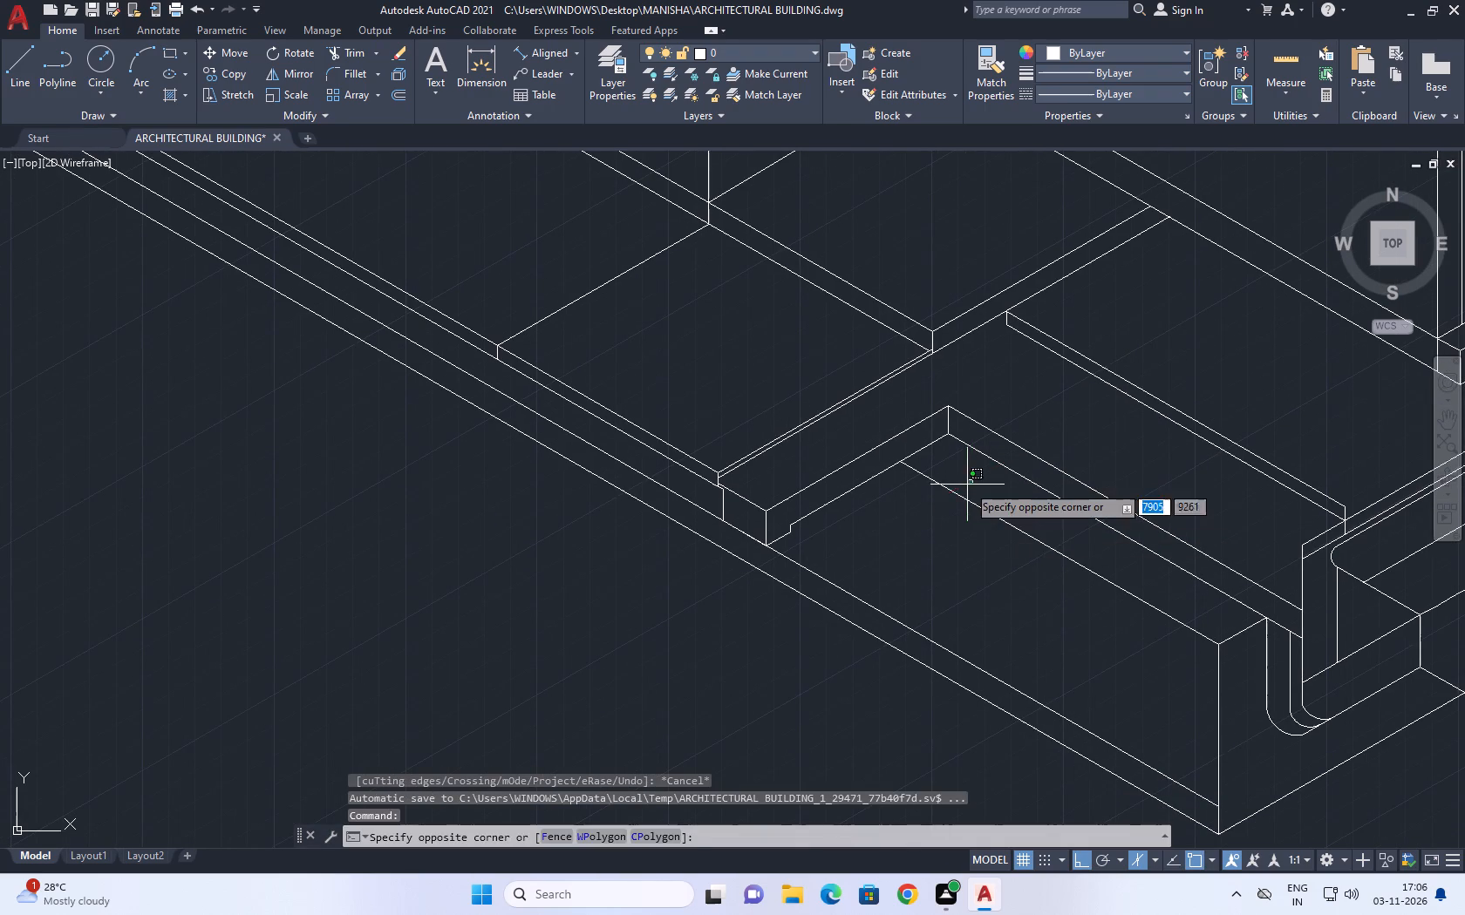
pyautogui.click(954, 510)
pyautogui.moveTo(1011, 543); pyautogui.dragTo(987, 468, button='middle')
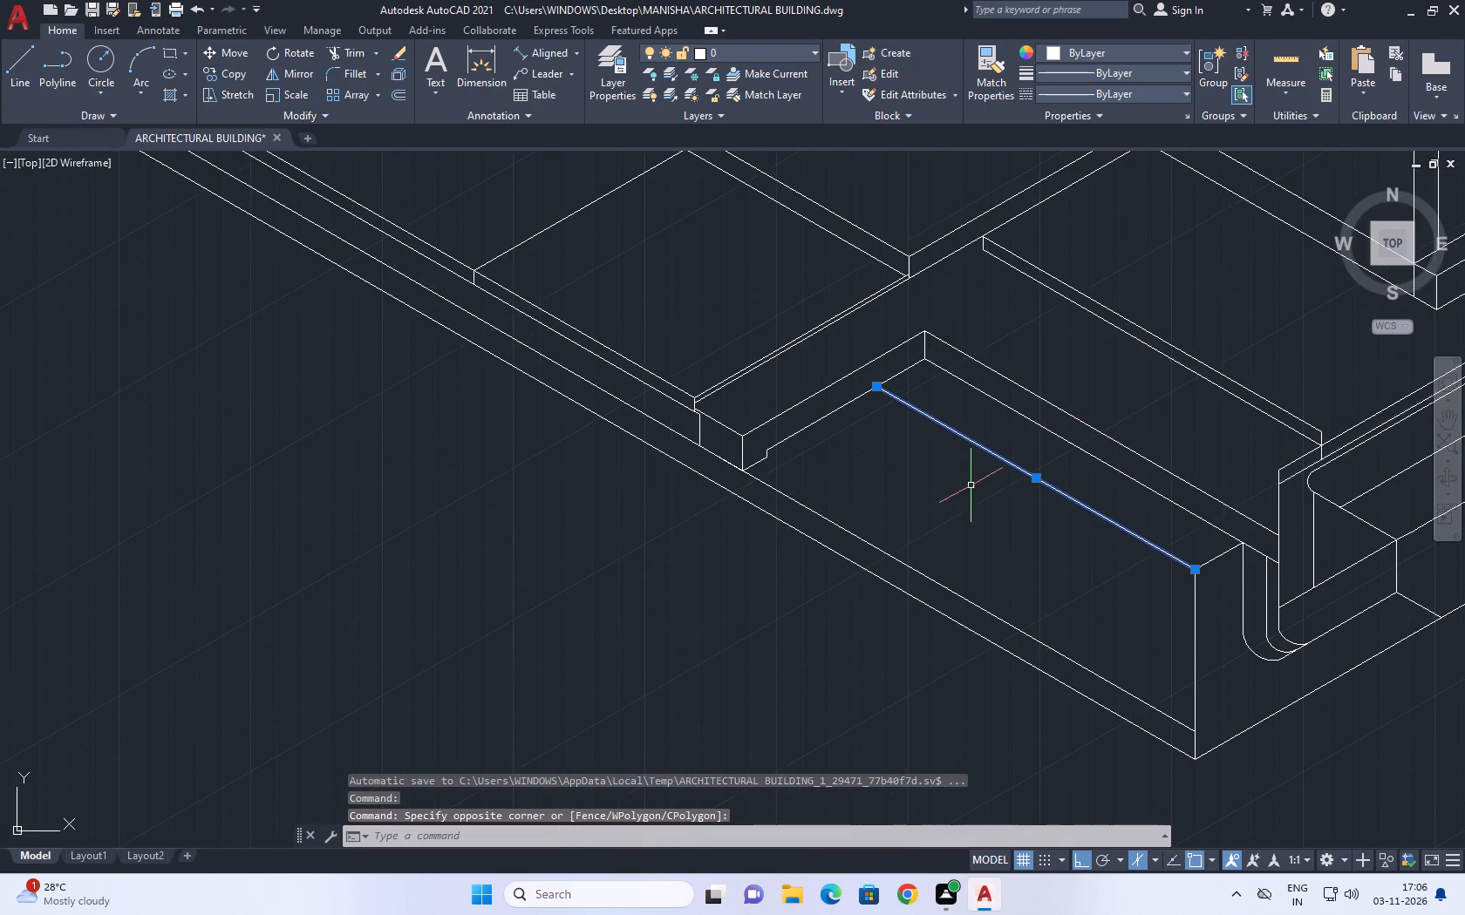
pyautogui.write('co')
pyautogui.press('space')
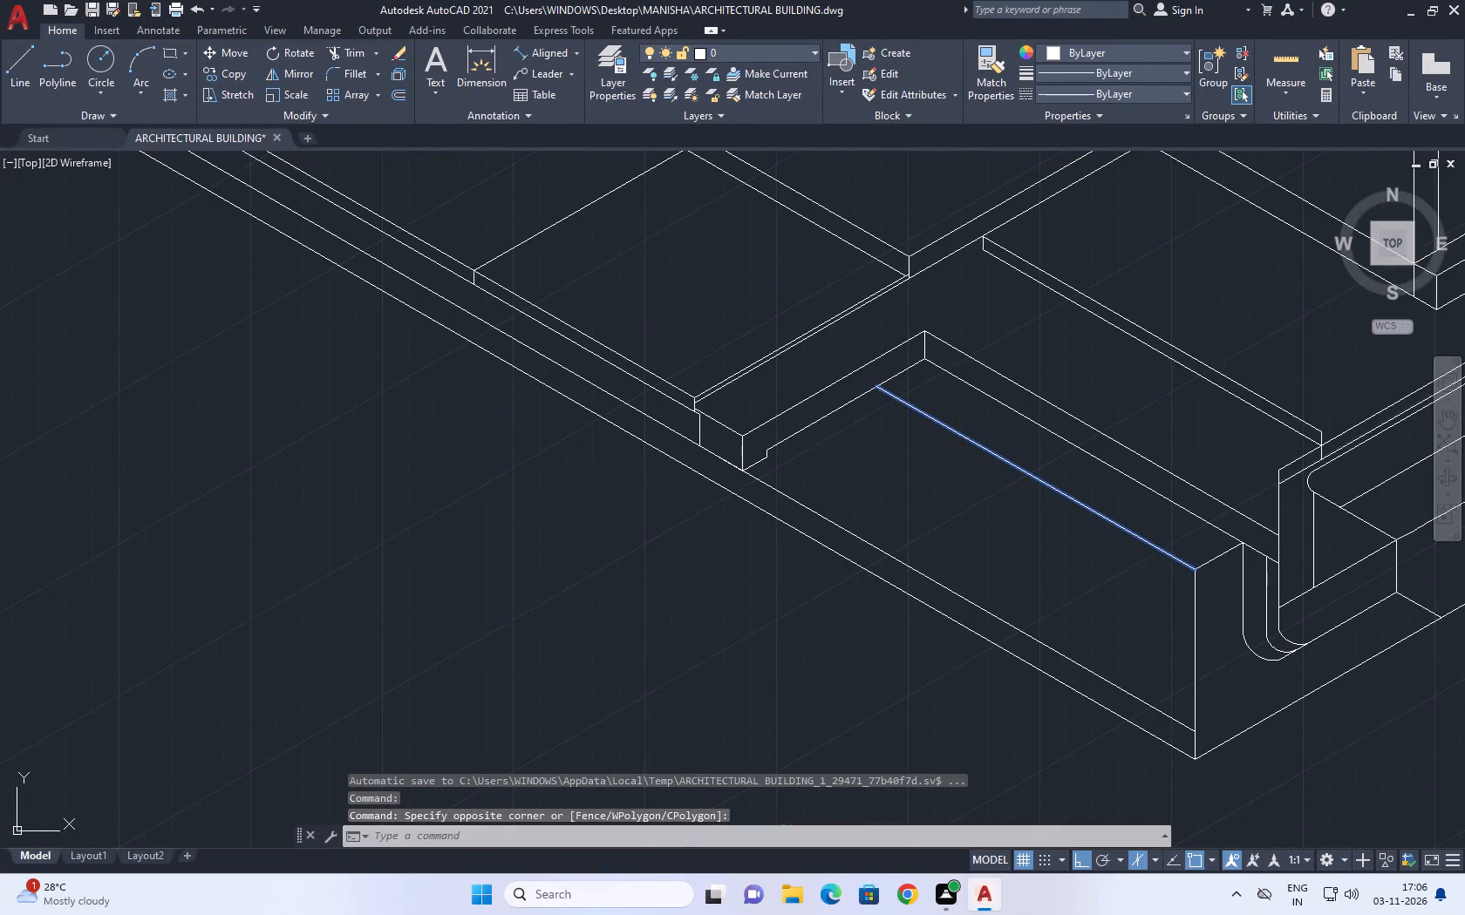
pyautogui.scroll(1, 900, 391)
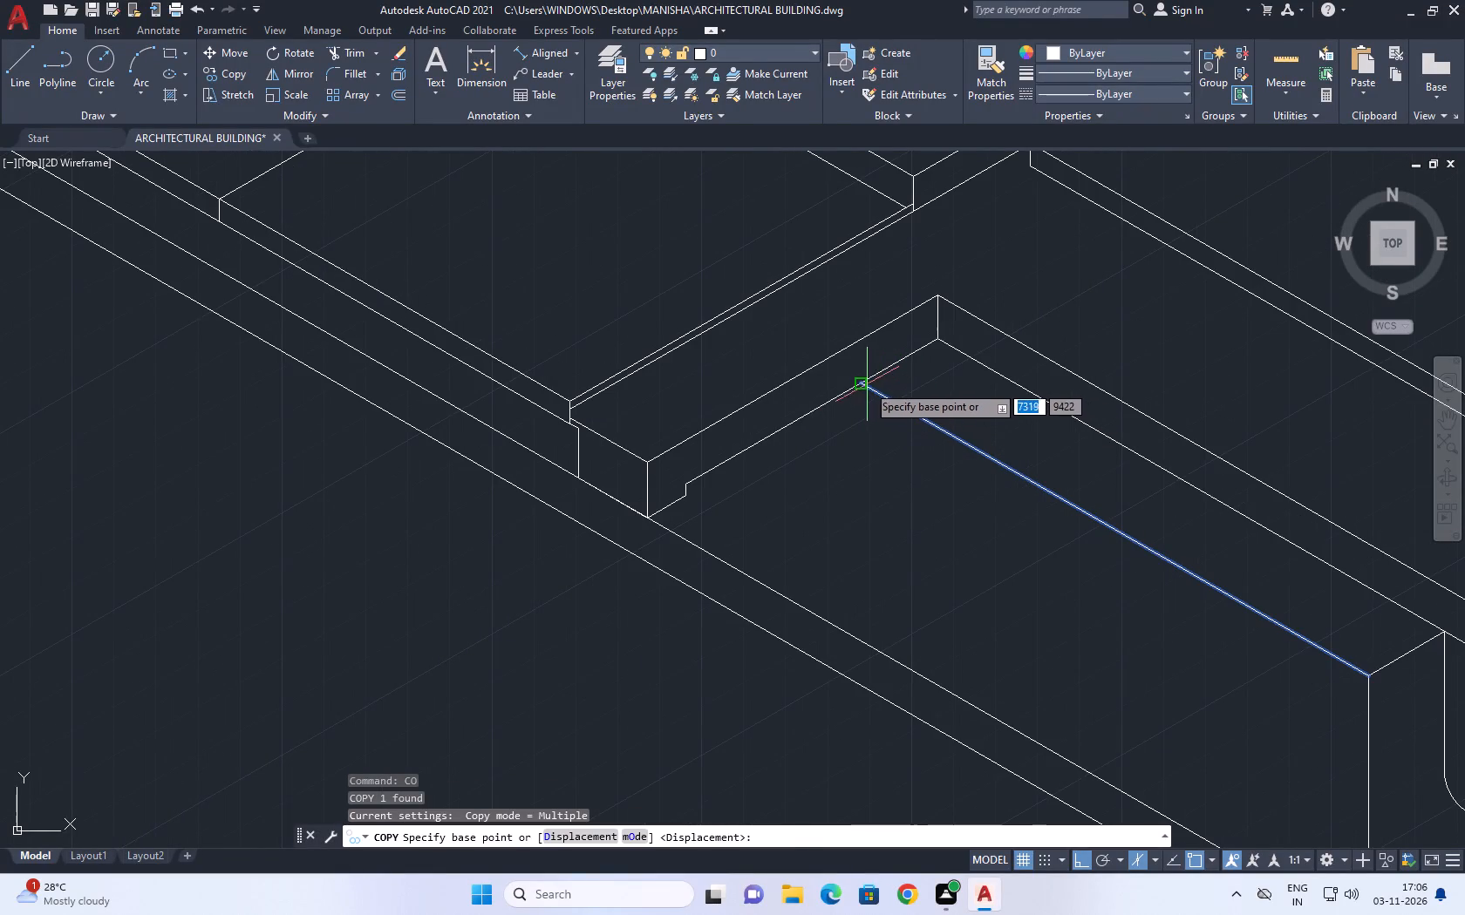
pyautogui.click(866, 383)
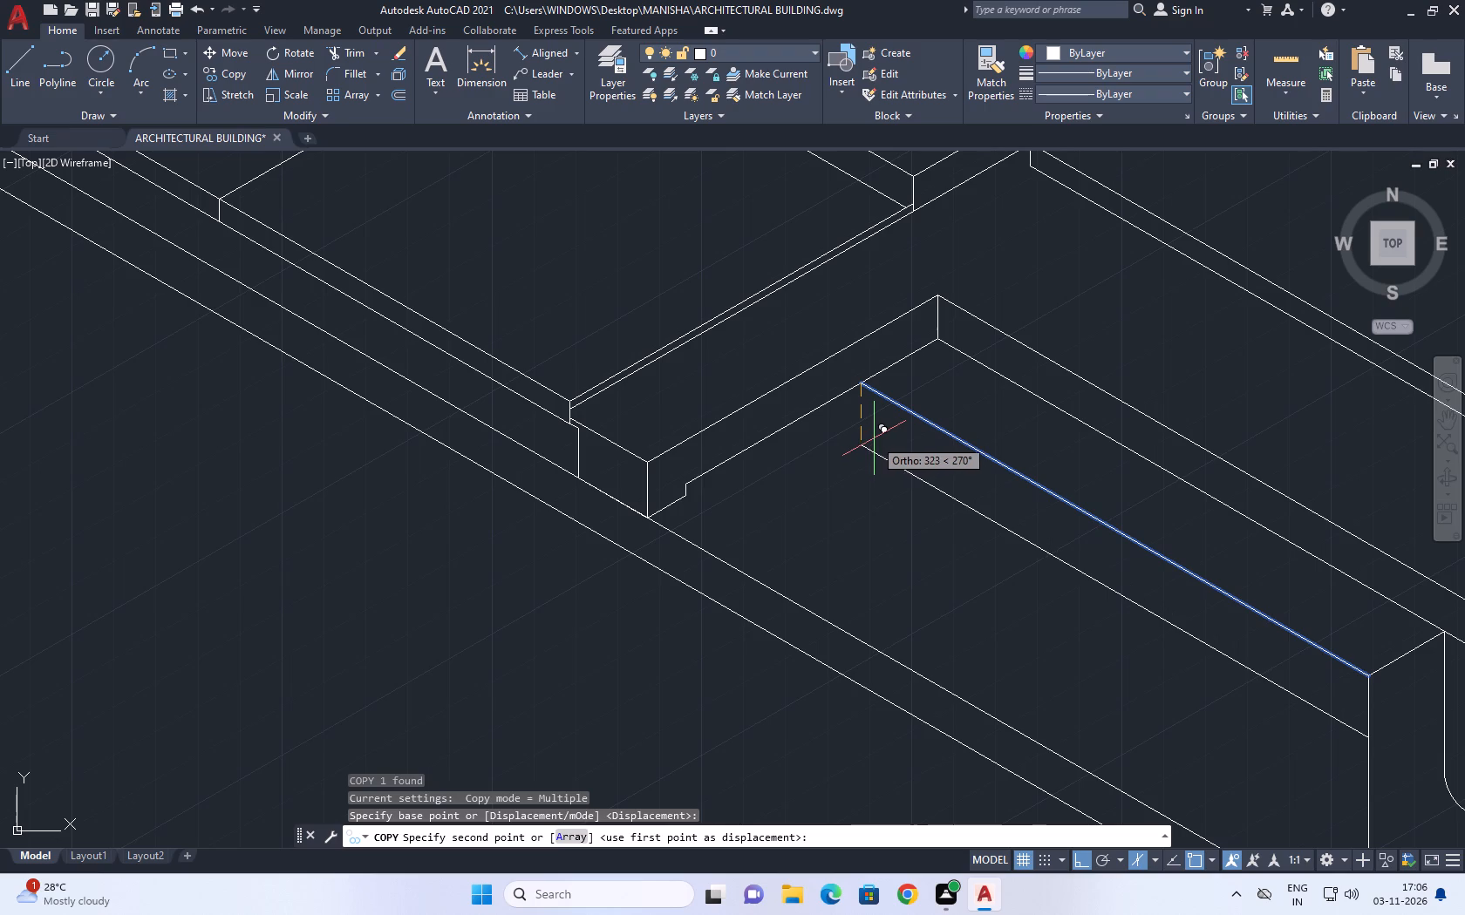
pyautogui.write('22')
pyautogui.press('8')
pyautogui.press('3')
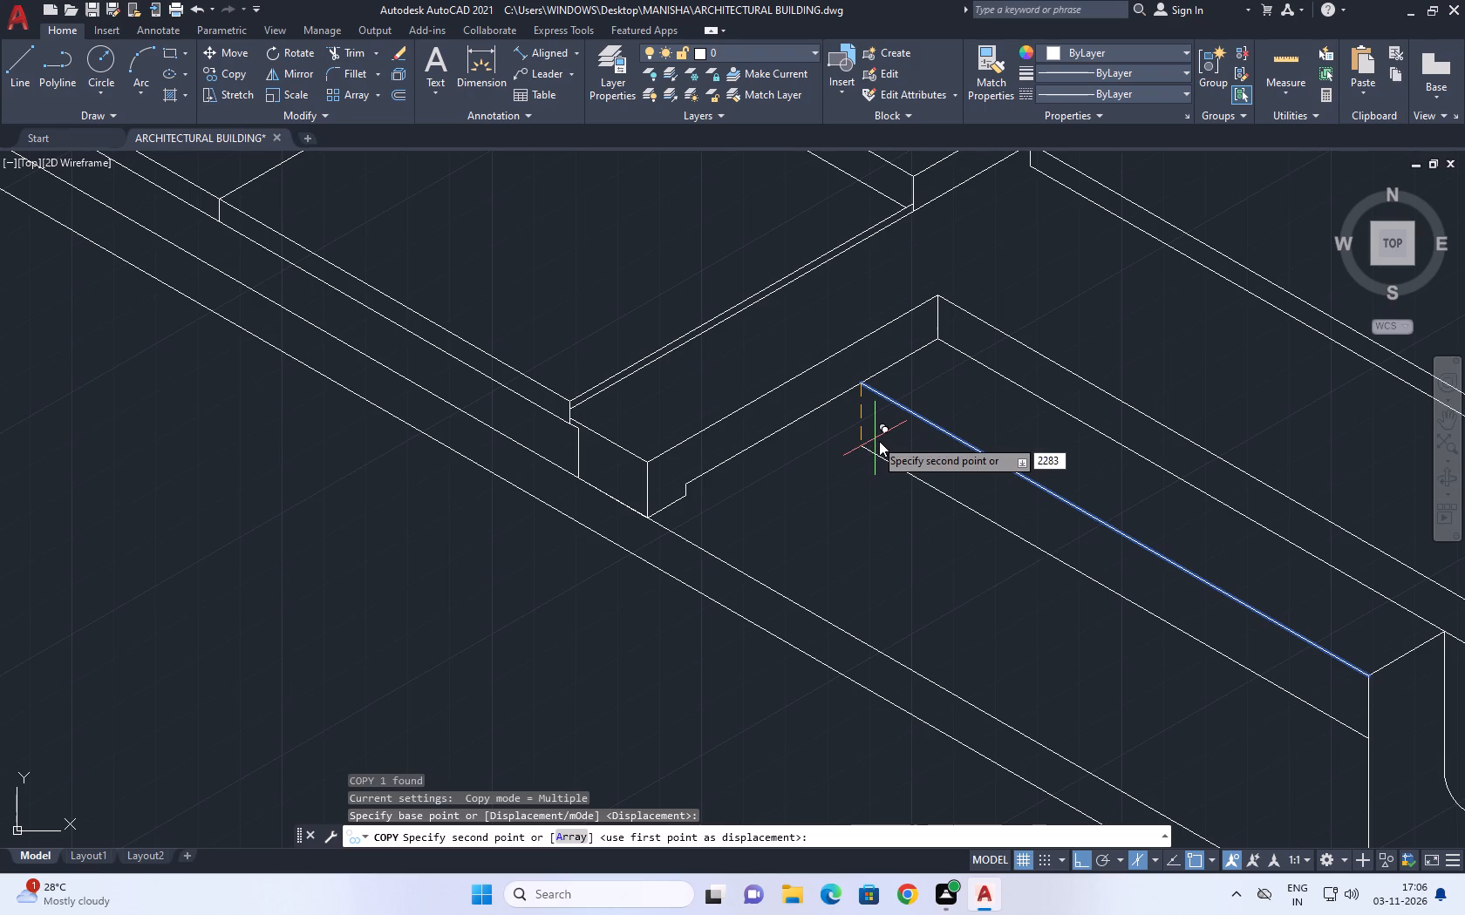
pyautogui.press('BackSpace')
pyautogui.write('.6')
pyautogui.press('Return')
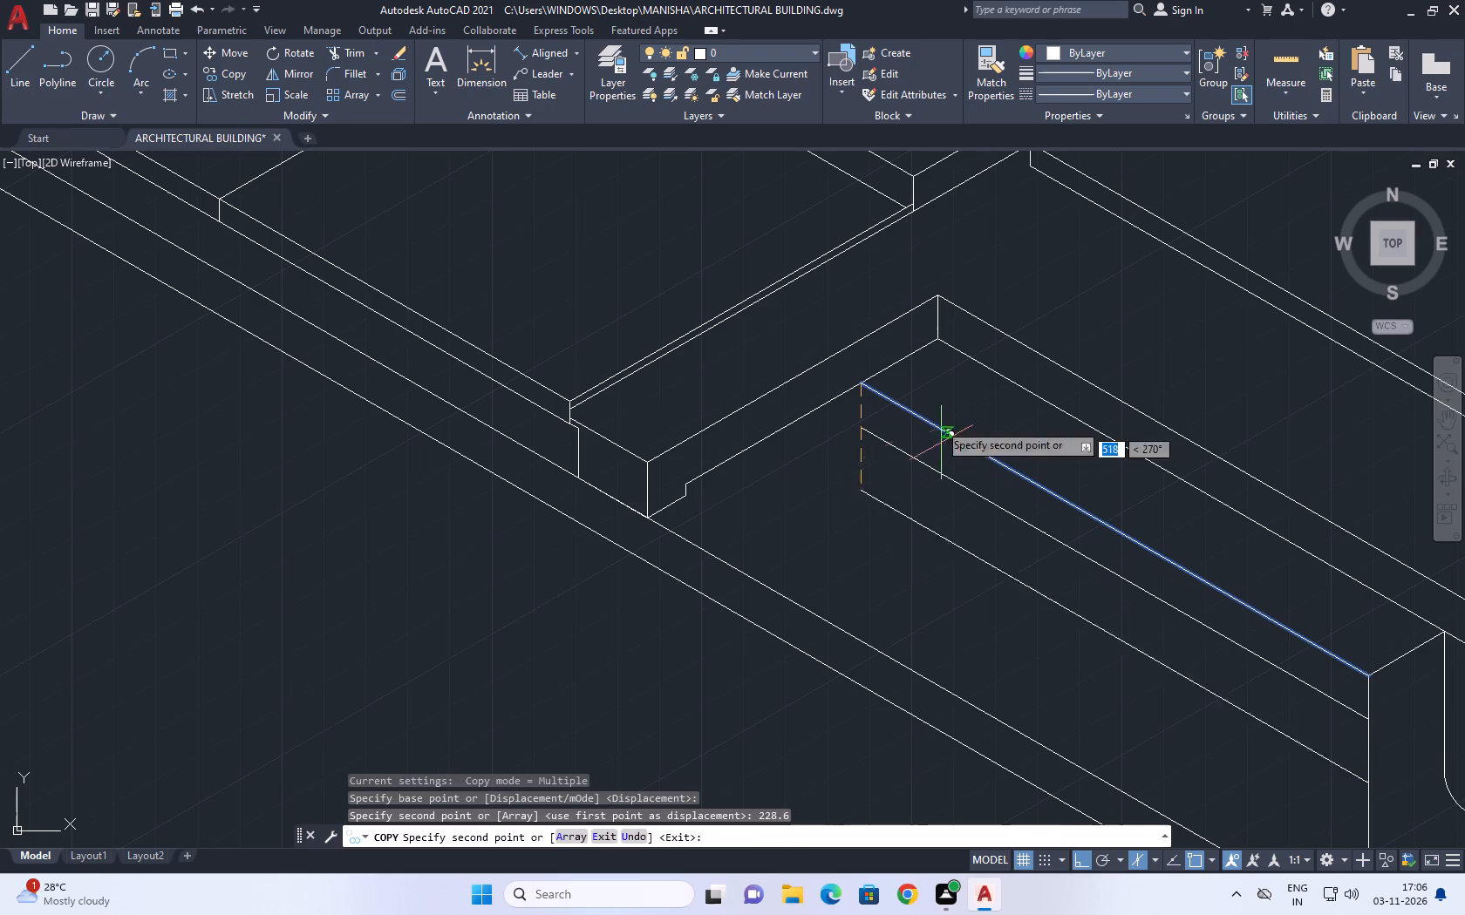
pyautogui.press('Escape')
pyautogui.press('w')
pyautogui.press('Escape')
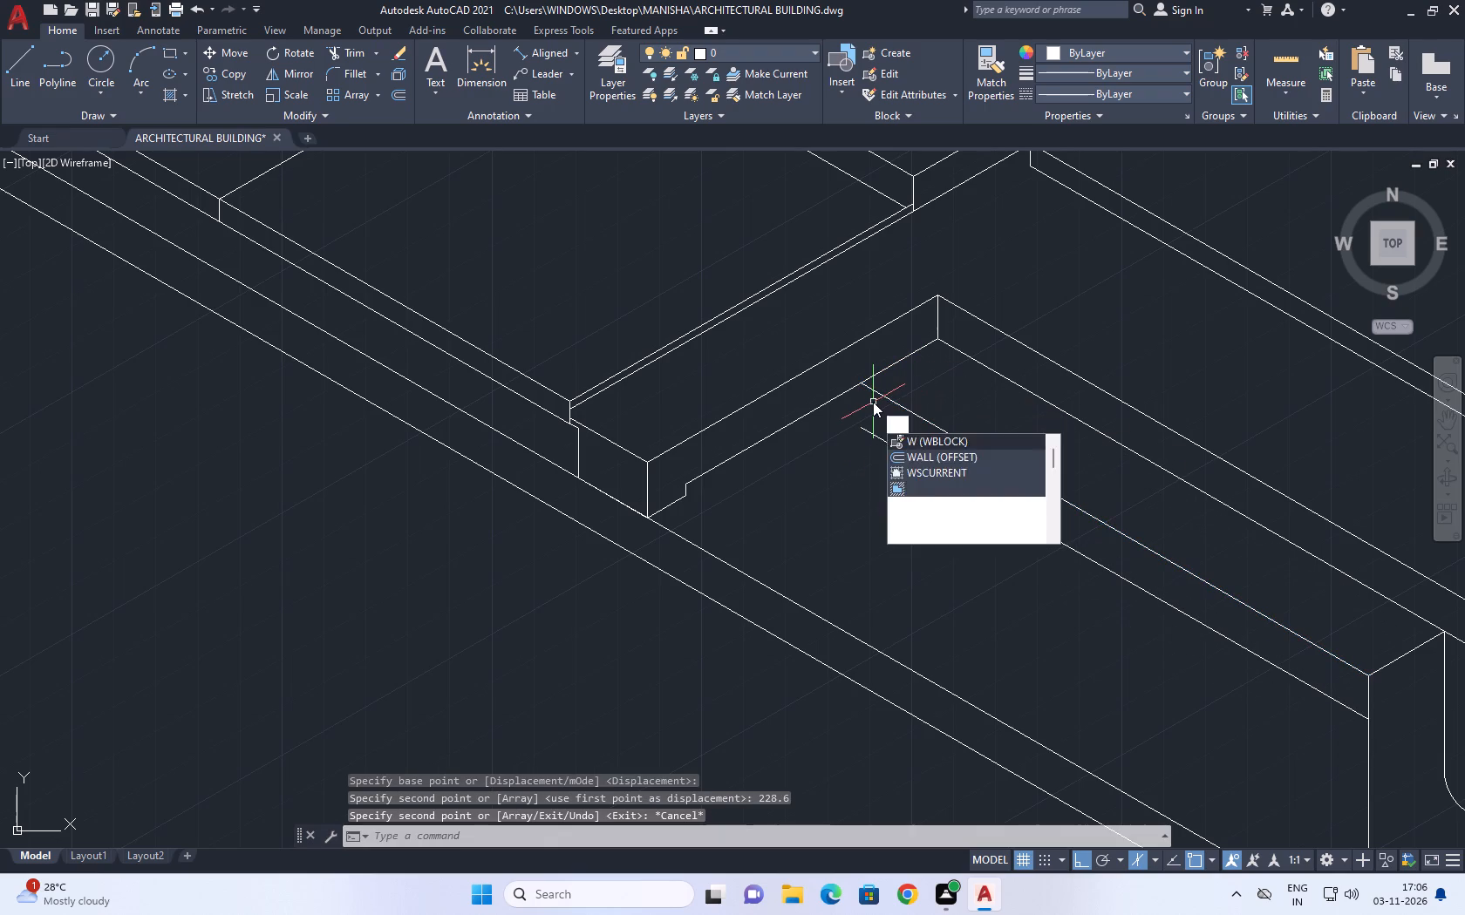
# Extend the copied front edge line to the lower 30° step line.
pyautogui.write('ex')
pyautogui.press('space')
pyautogui.click(888, 424)
pyautogui.click(875, 454)
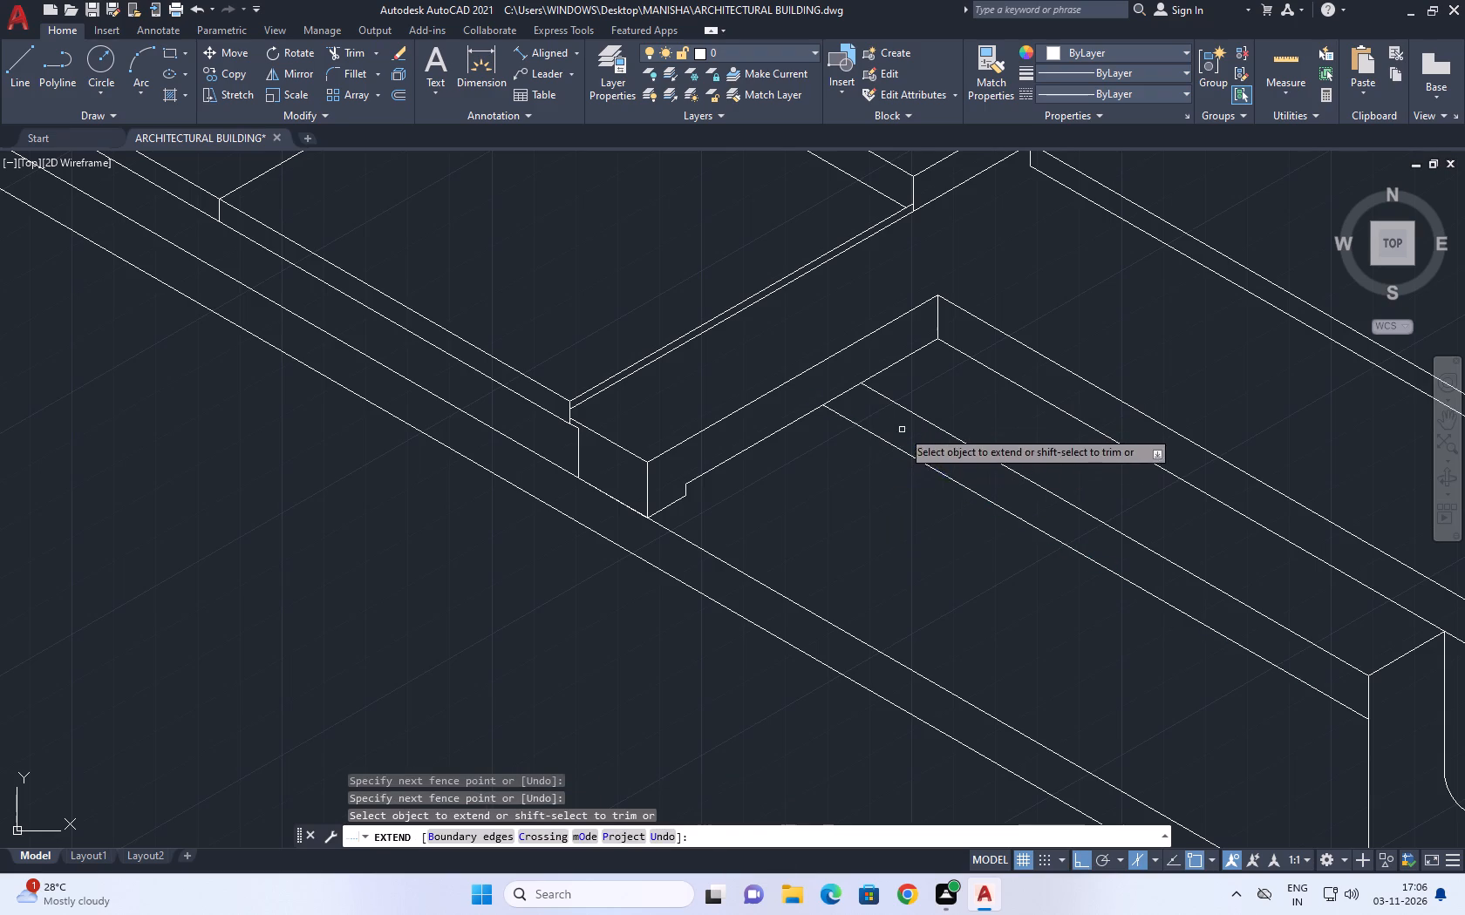
pyautogui.scroll(-2, 902, 430)
pyautogui.press('Escape')
# Draw a vertical line from the front top edge's end on the step line down past the copied edge line.
pyautogui.moveTo(898, 427); pyautogui.dragTo(947, 433, button='middle')
pyautogui.press('l')
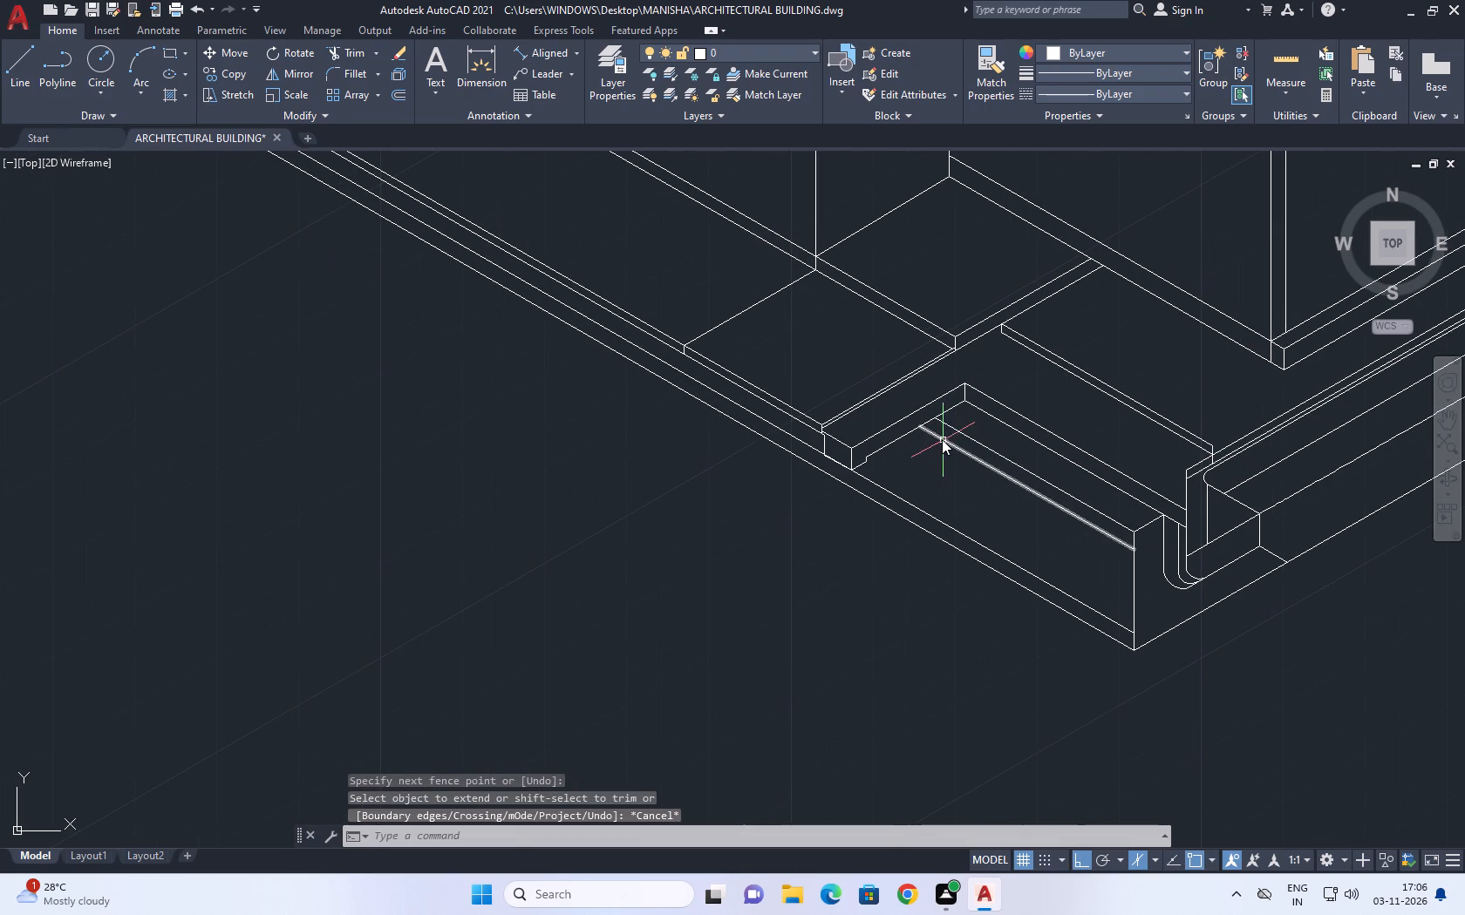
pyautogui.press('space')
pyautogui.scroll(2, 926, 431)
pyautogui.click(942, 403)
pyautogui.moveTo(944, 464); pyautogui.dragTo(946, 474)
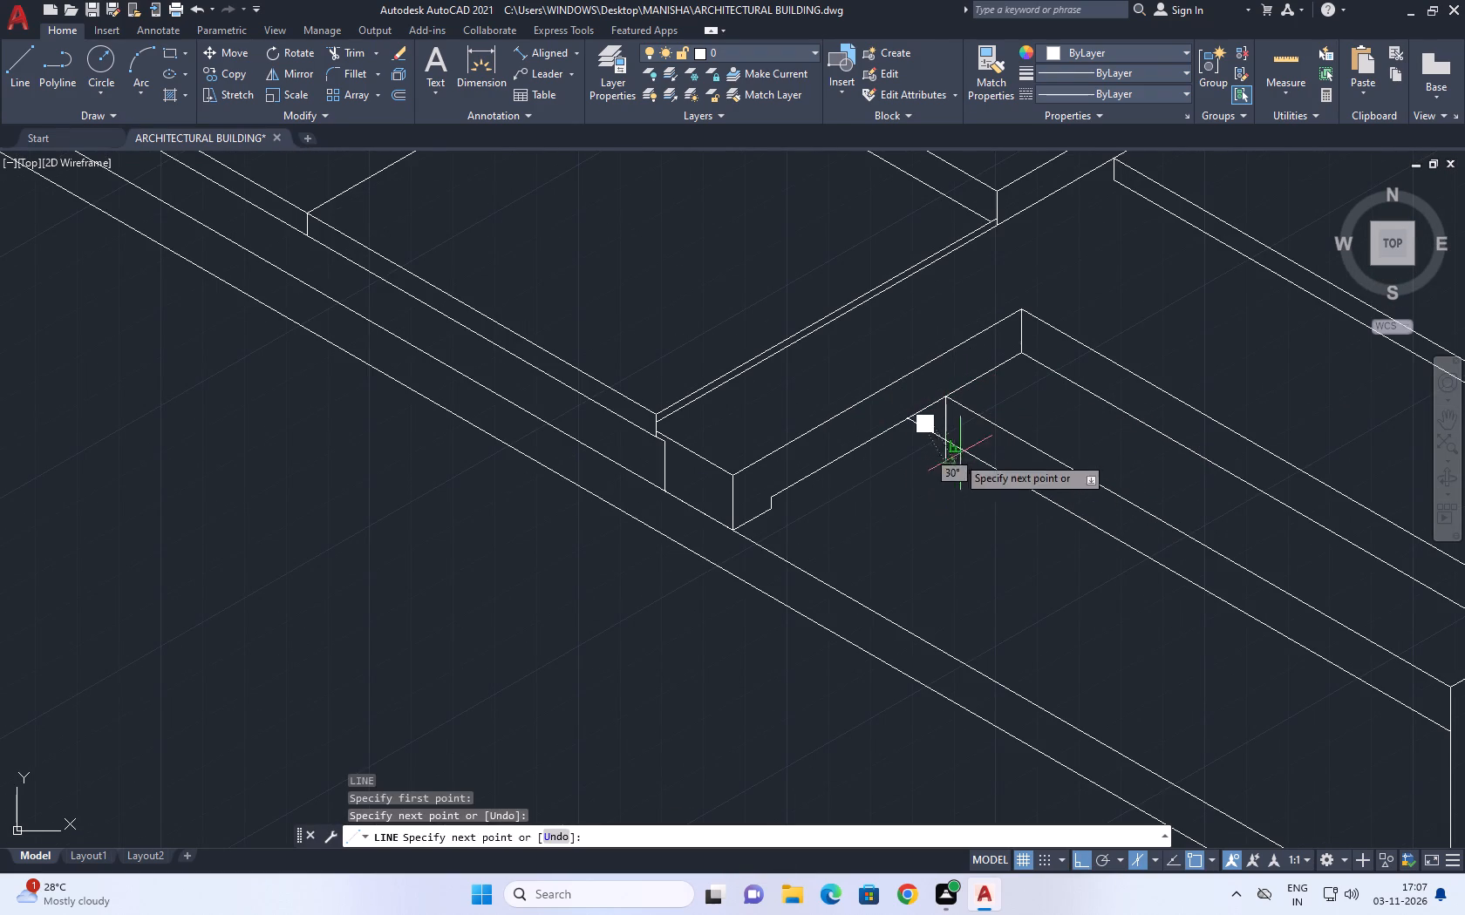
pyautogui.press('Escape')
# Trim the copied edge line's end beyond the new vertical and the vertical's tail below it, forming the corner.
pyautogui.press('t')
pyautogui.press('r')
pyautogui.press('space')
pyautogui.scroll(2, 959, 443)
pyautogui.click(895, 413)
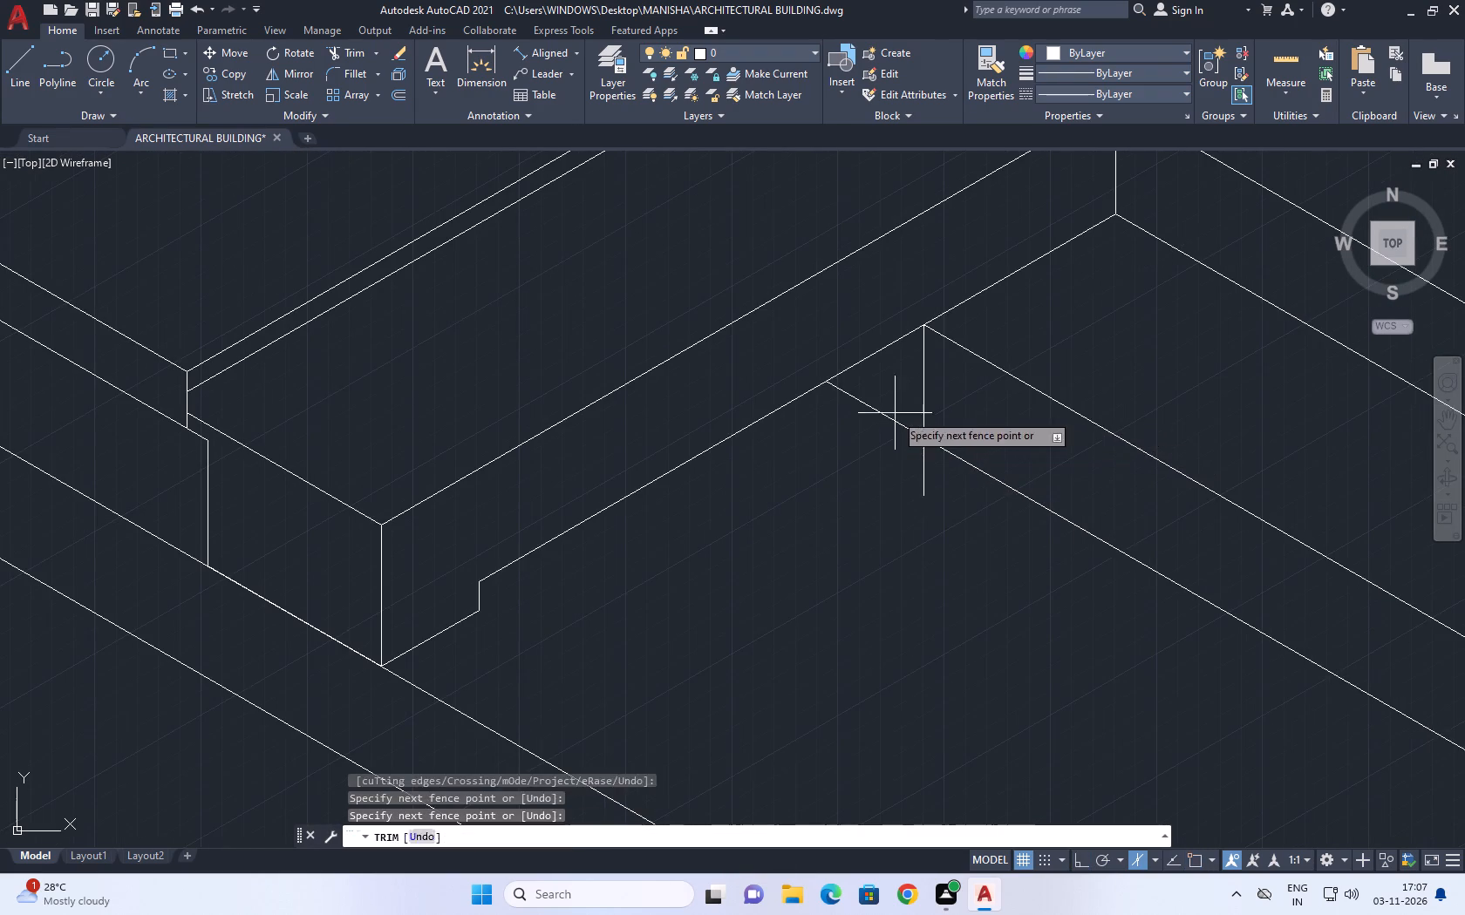
pyautogui.moveTo(928, 488); pyautogui.dragTo(934, 496)
pyautogui.scroll(-4, 903, 457)
pyautogui.press('Escape')
pyautogui.moveTo(1035, 551); pyautogui.dragTo(958, 496, button='middle')
pyautogui.scroll(2, 1032, 490)
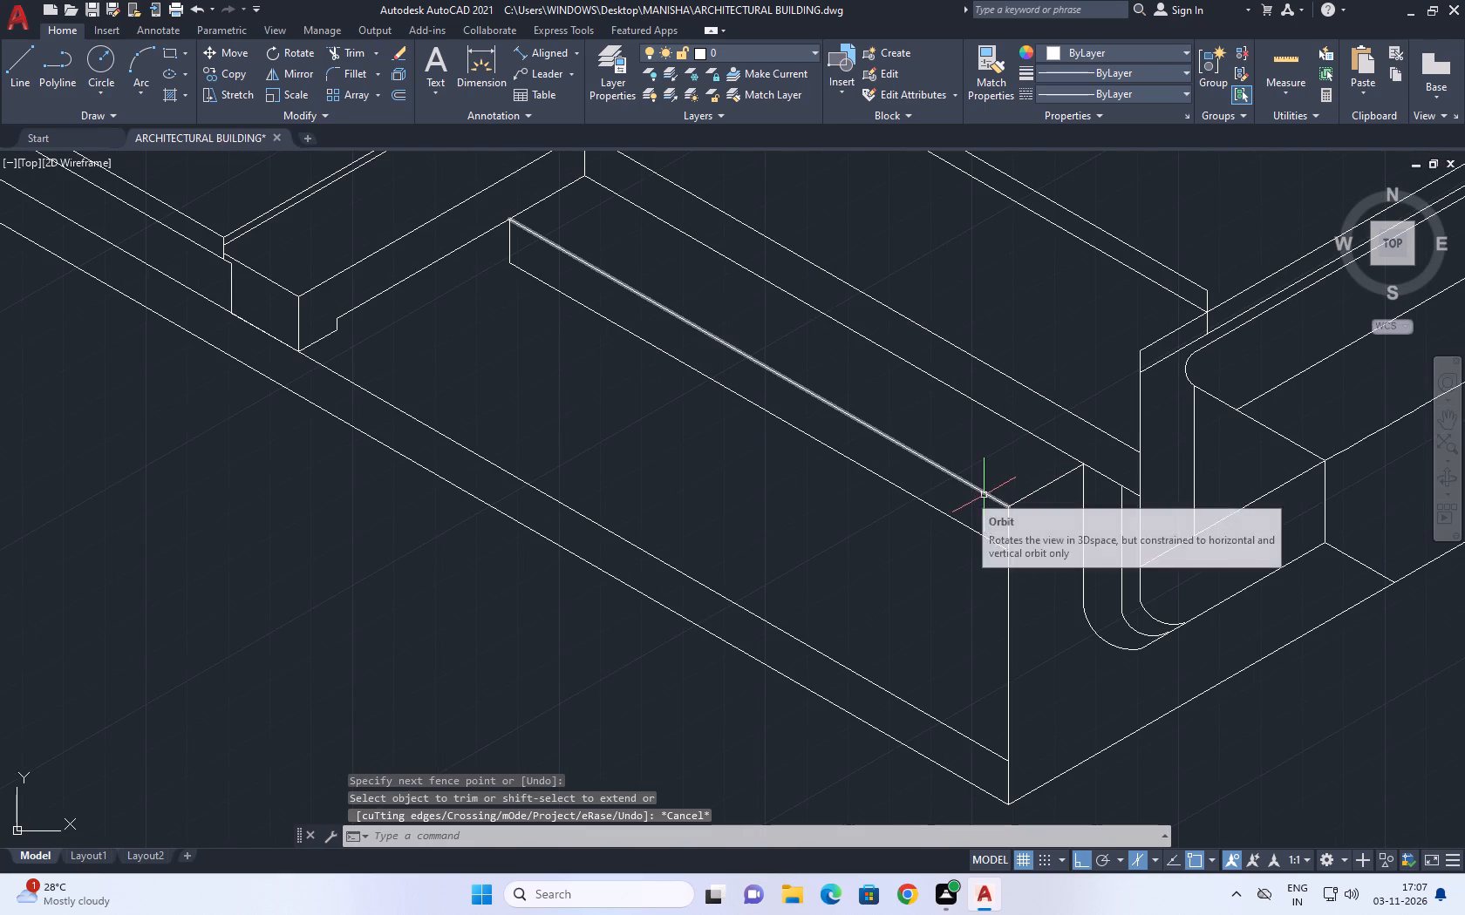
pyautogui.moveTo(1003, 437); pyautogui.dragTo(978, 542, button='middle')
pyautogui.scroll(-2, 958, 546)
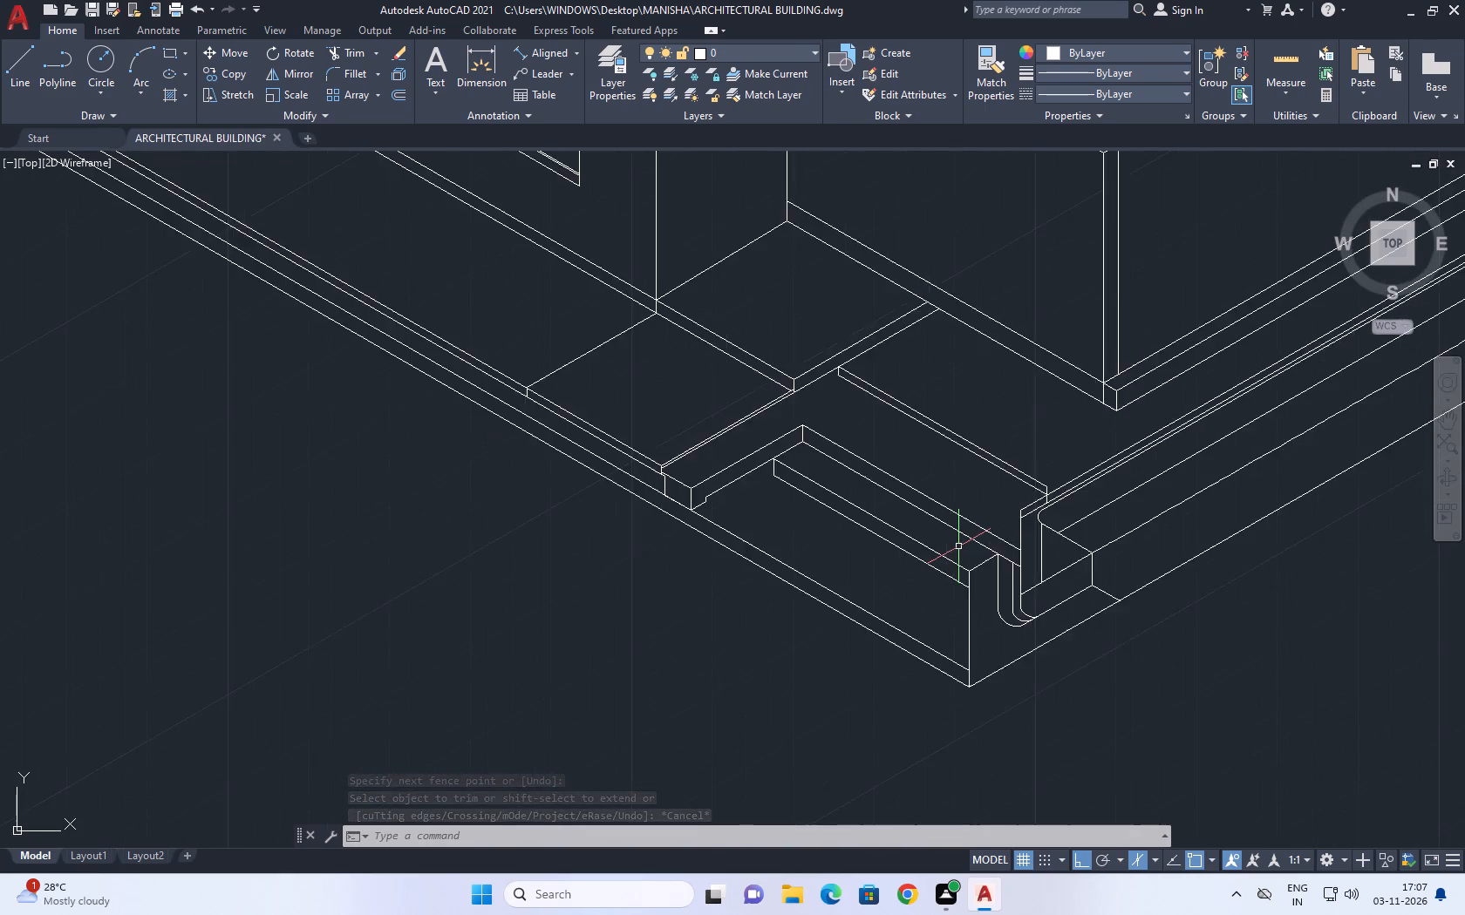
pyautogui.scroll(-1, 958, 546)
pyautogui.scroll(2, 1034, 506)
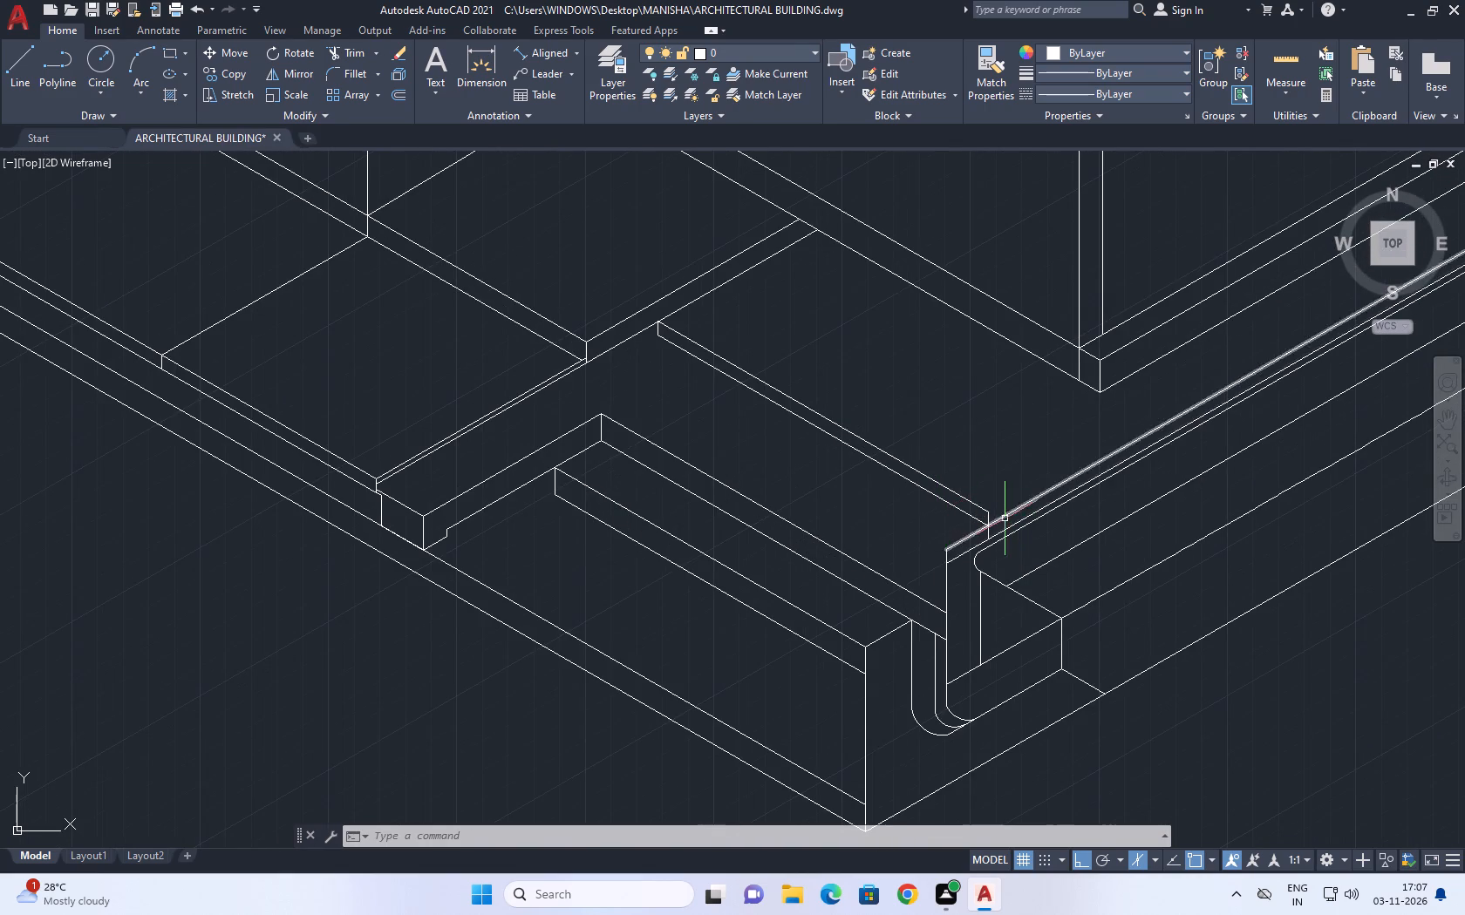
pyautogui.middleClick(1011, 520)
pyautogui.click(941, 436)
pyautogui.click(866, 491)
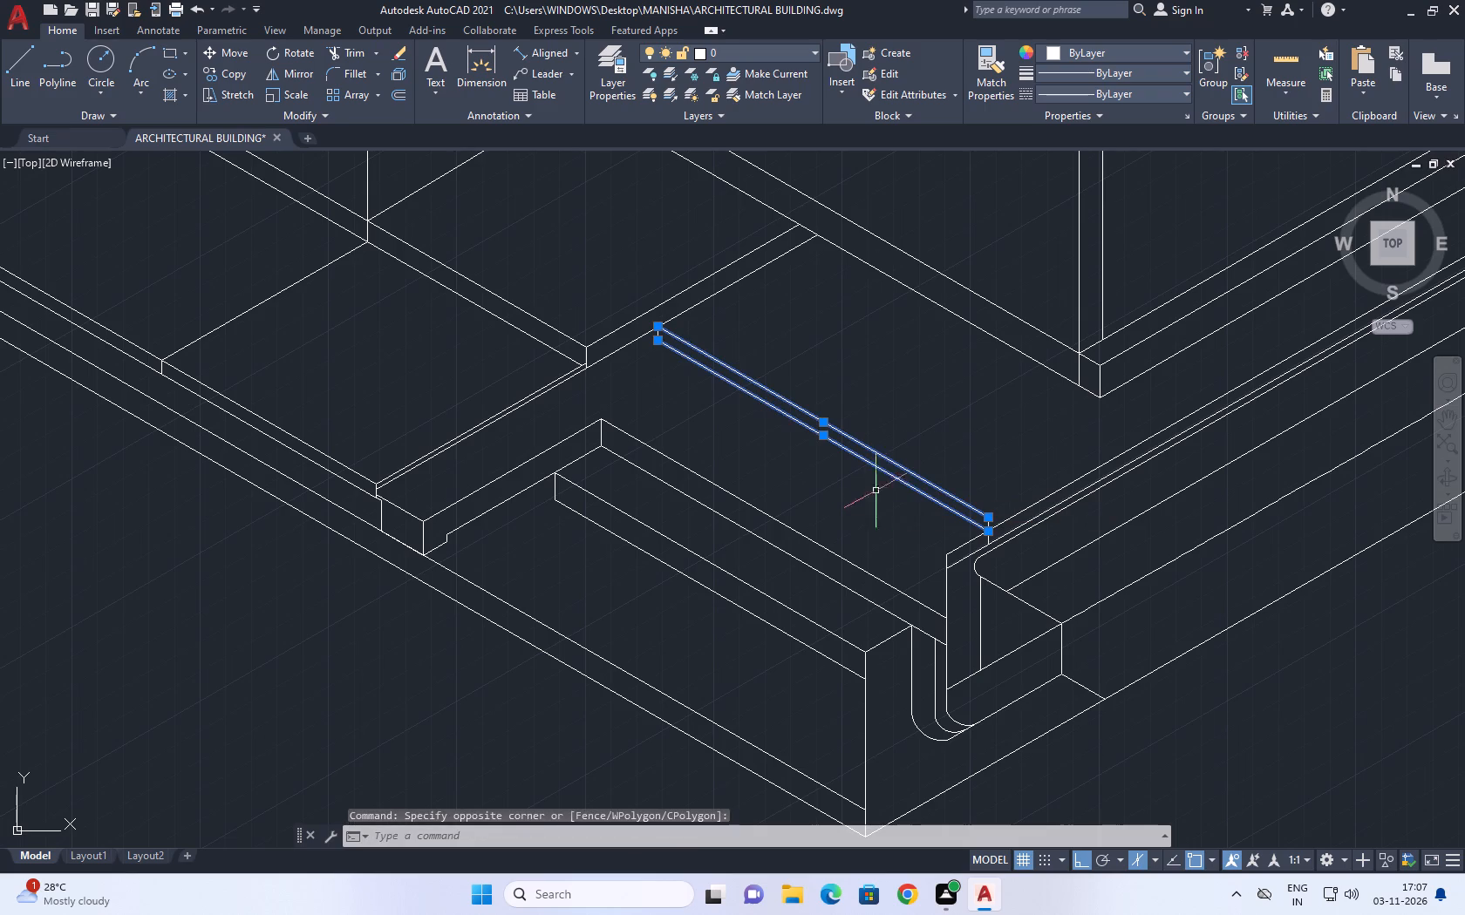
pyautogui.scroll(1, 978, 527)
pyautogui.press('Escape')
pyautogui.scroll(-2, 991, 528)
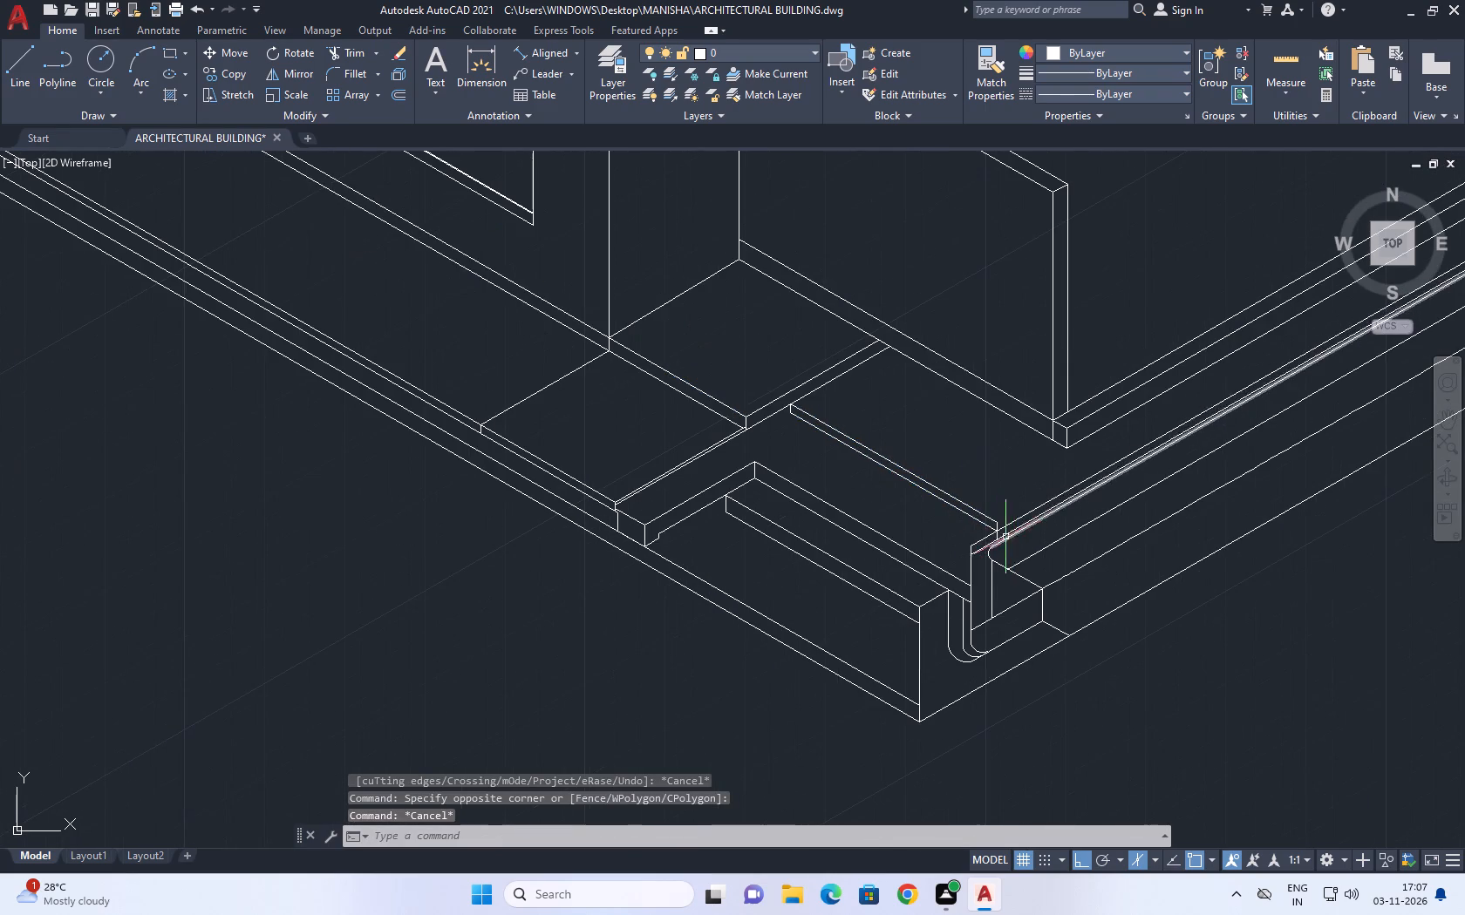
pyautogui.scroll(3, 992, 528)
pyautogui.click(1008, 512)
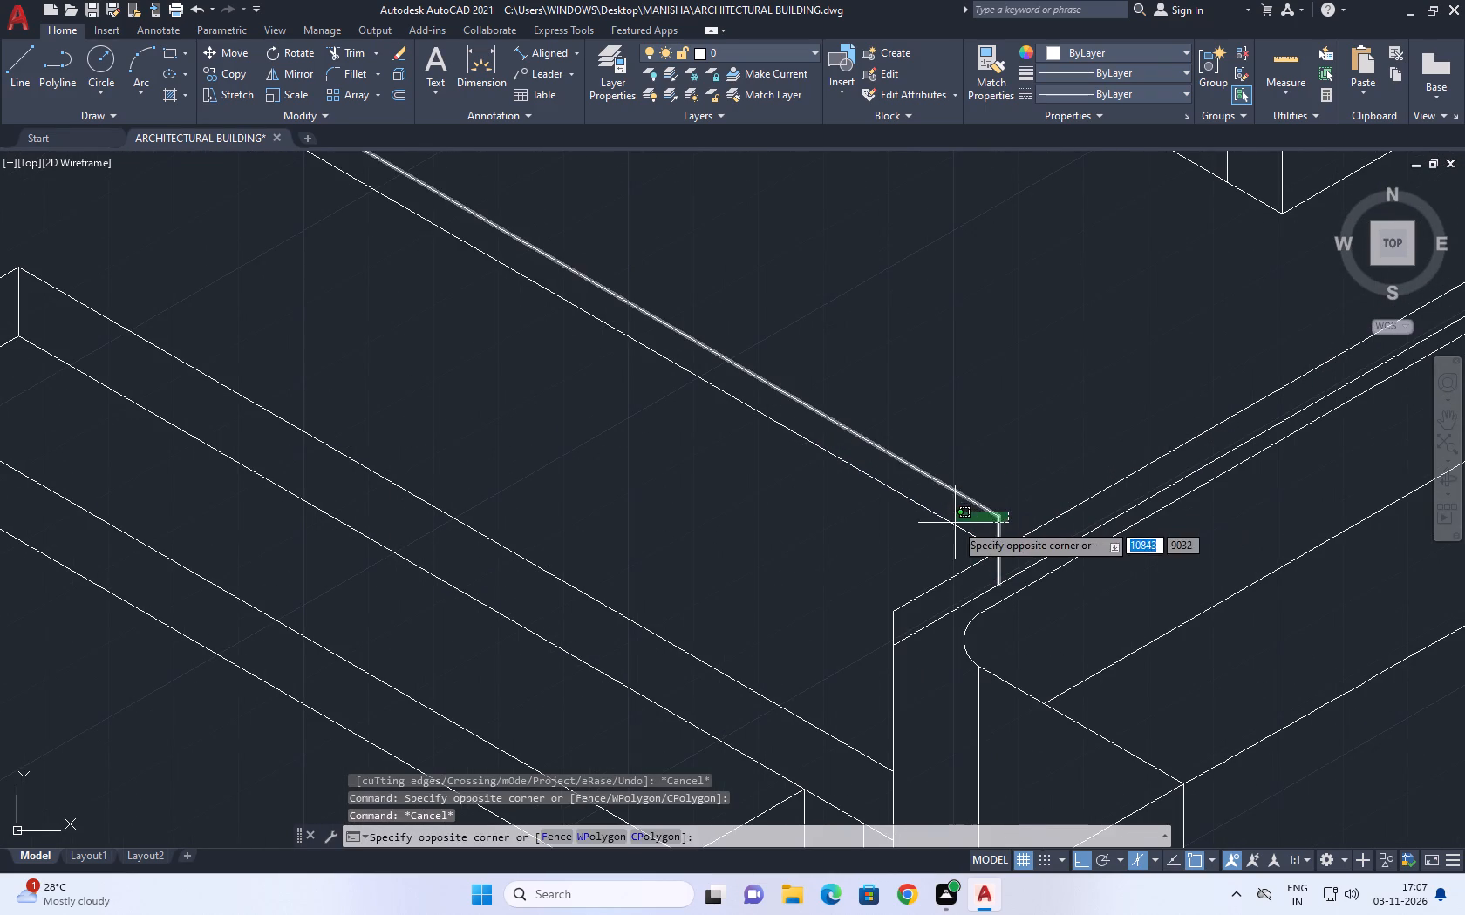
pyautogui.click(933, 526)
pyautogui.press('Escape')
# Move the two parallel floor-step edge lines down their end vertical so the upper line meets the channel's top edge.
pyautogui.click(957, 448)
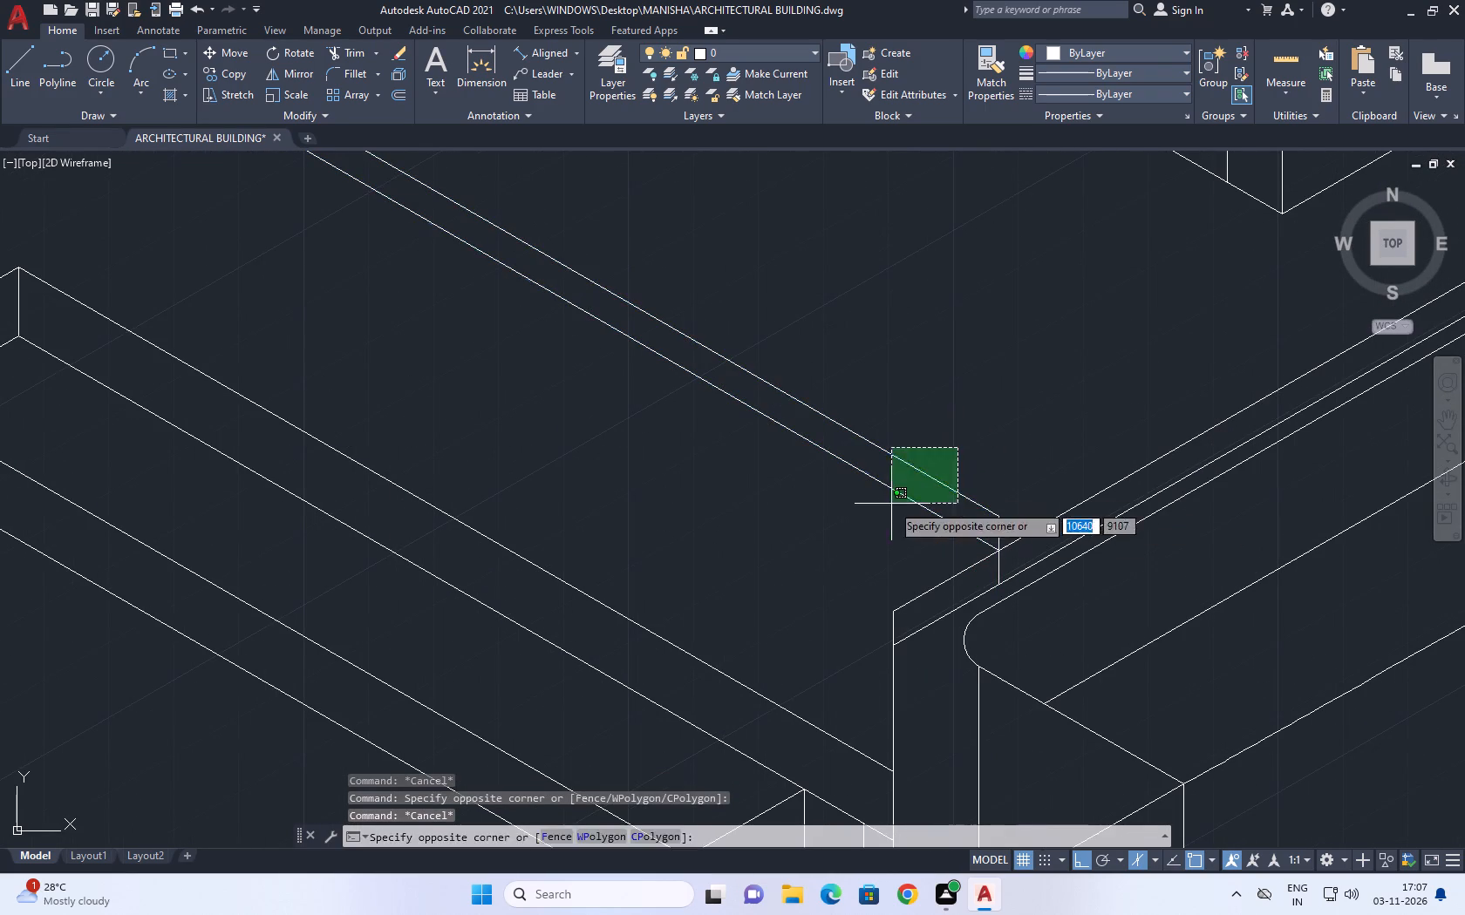
pyautogui.click(890, 504)
pyautogui.press('m')
pyautogui.press('space')
pyautogui.scroll(2, 991, 538)
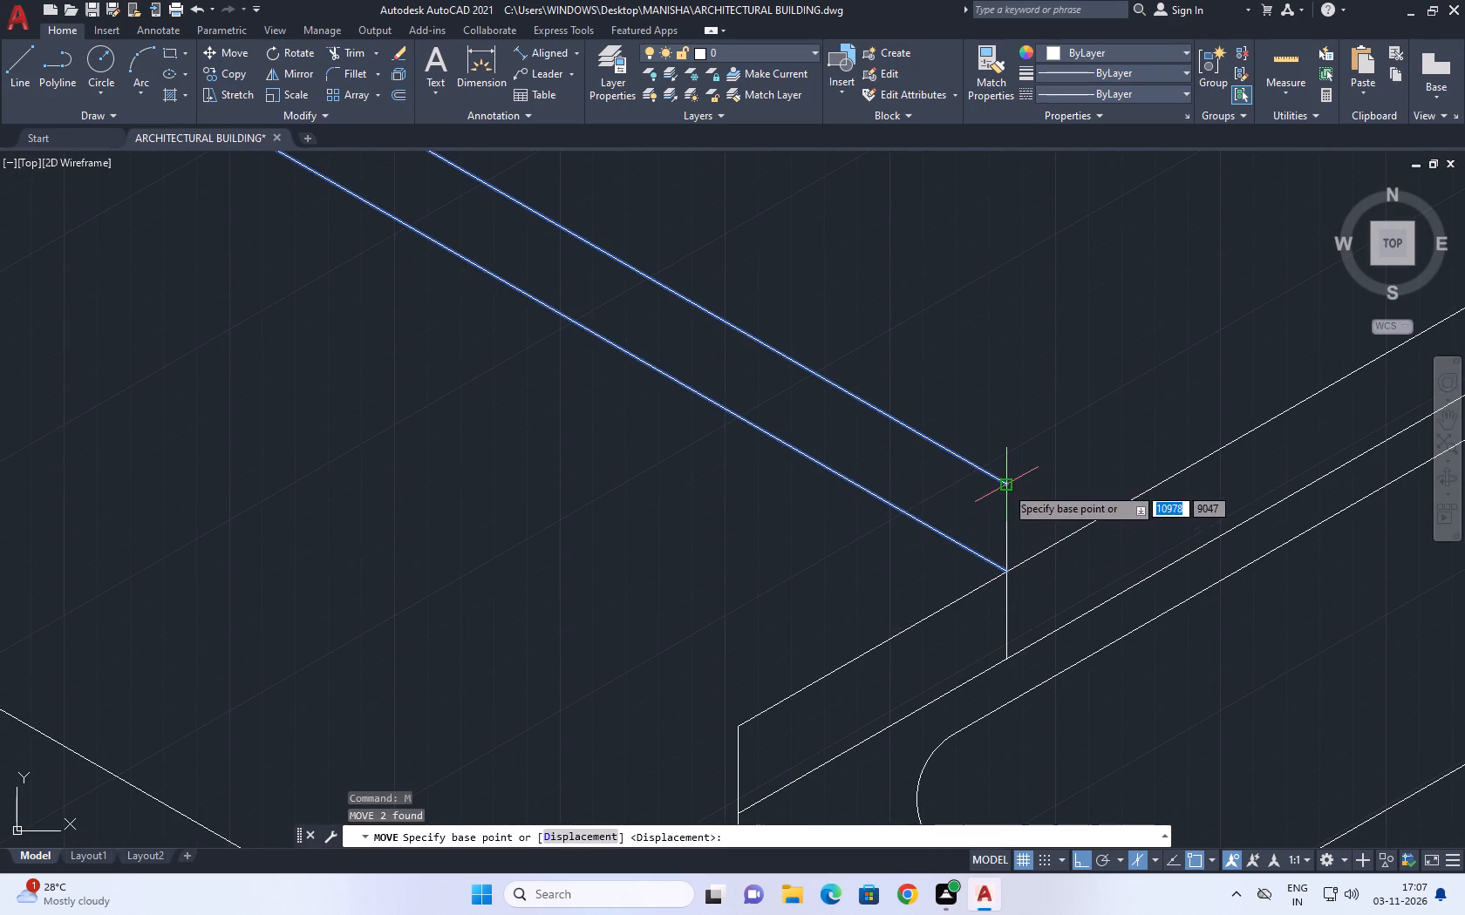
pyautogui.click(1005, 485)
pyautogui.click(997, 578)
pyautogui.scroll(-3, 1021, 583)
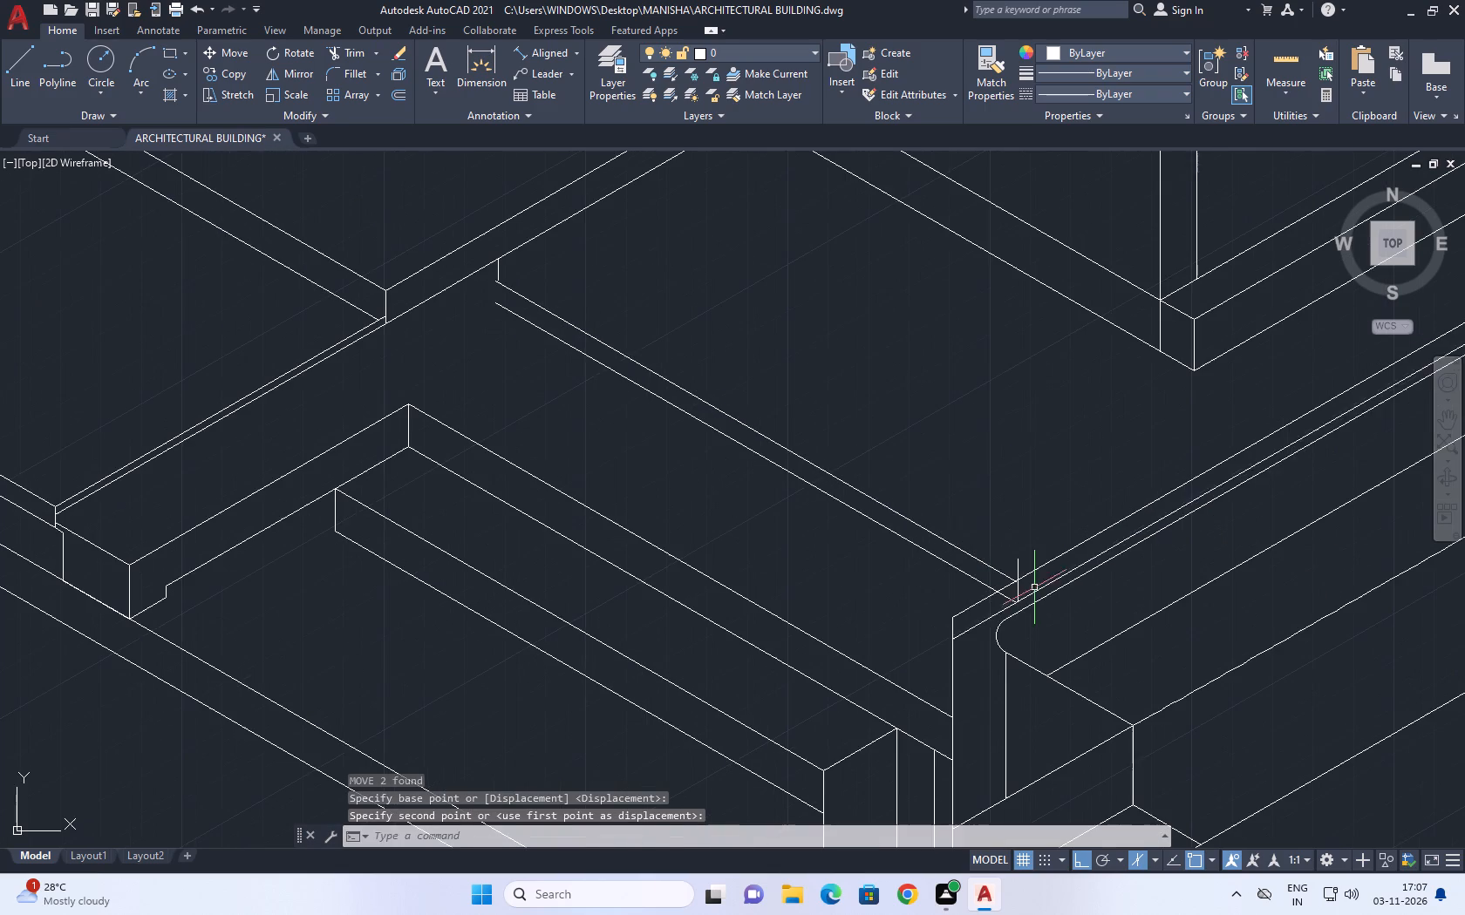
# Move the same two edge lines slightly so the upper one's end sits where the vertical crosses the channel's top edge.
pyautogui.moveTo(943, 463); pyautogui.dragTo(922, 471)
pyautogui.click(845, 536)
pyautogui.moveTo(823, 441); pyautogui.dragTo(829, 455, button='middle')
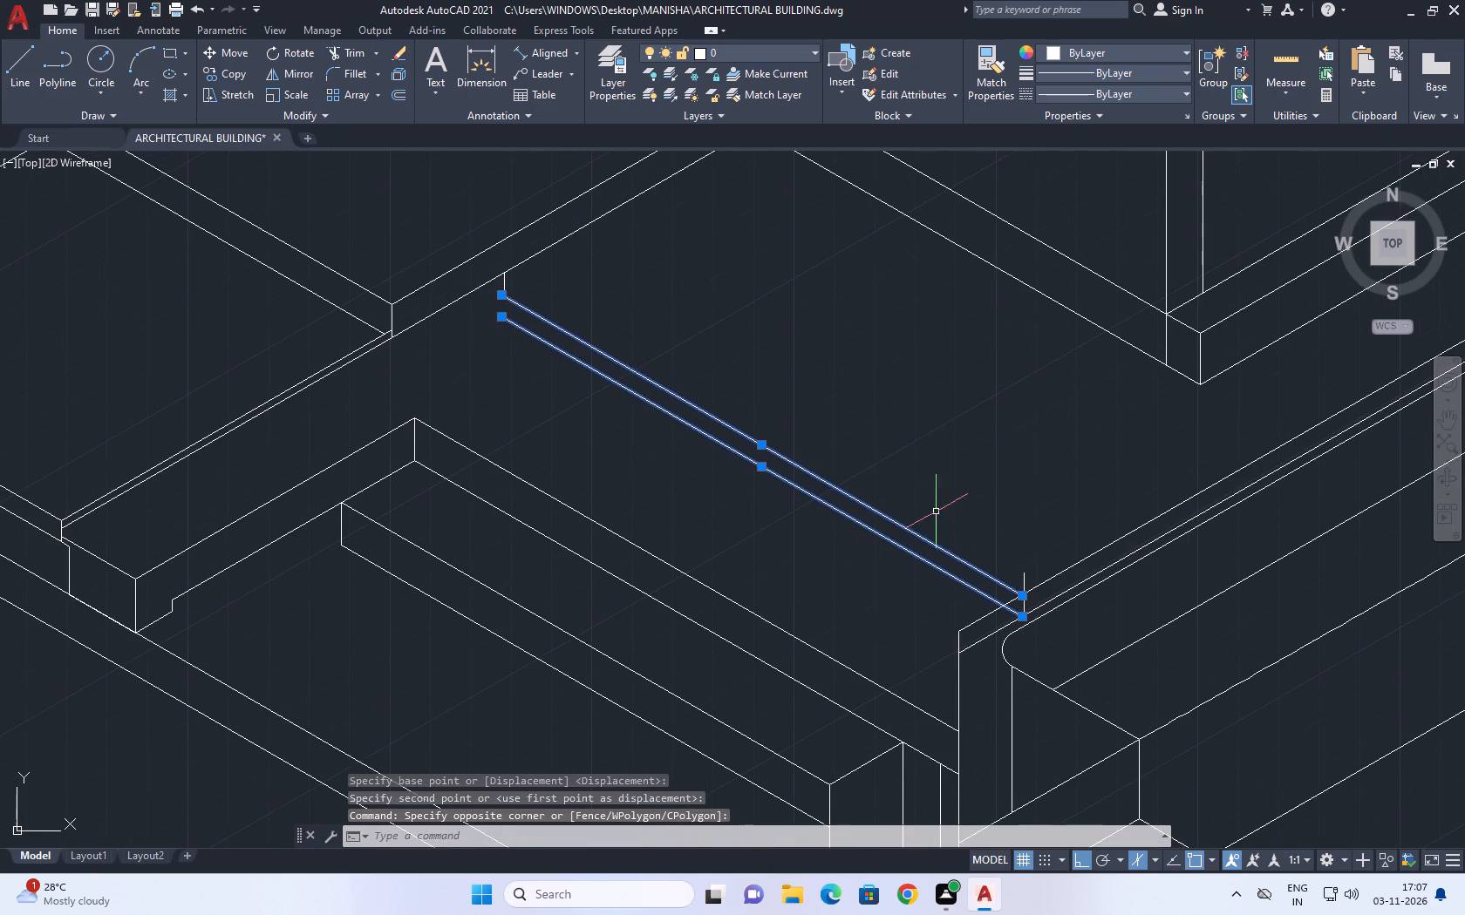
pyautogui.scroll(-1, 951, 518)
pyautogui.moveTo(1032, 541); pyautogui.dragTo(1034, 553, button='middle')
pyautogui.scroll(-1, 1024, 554)
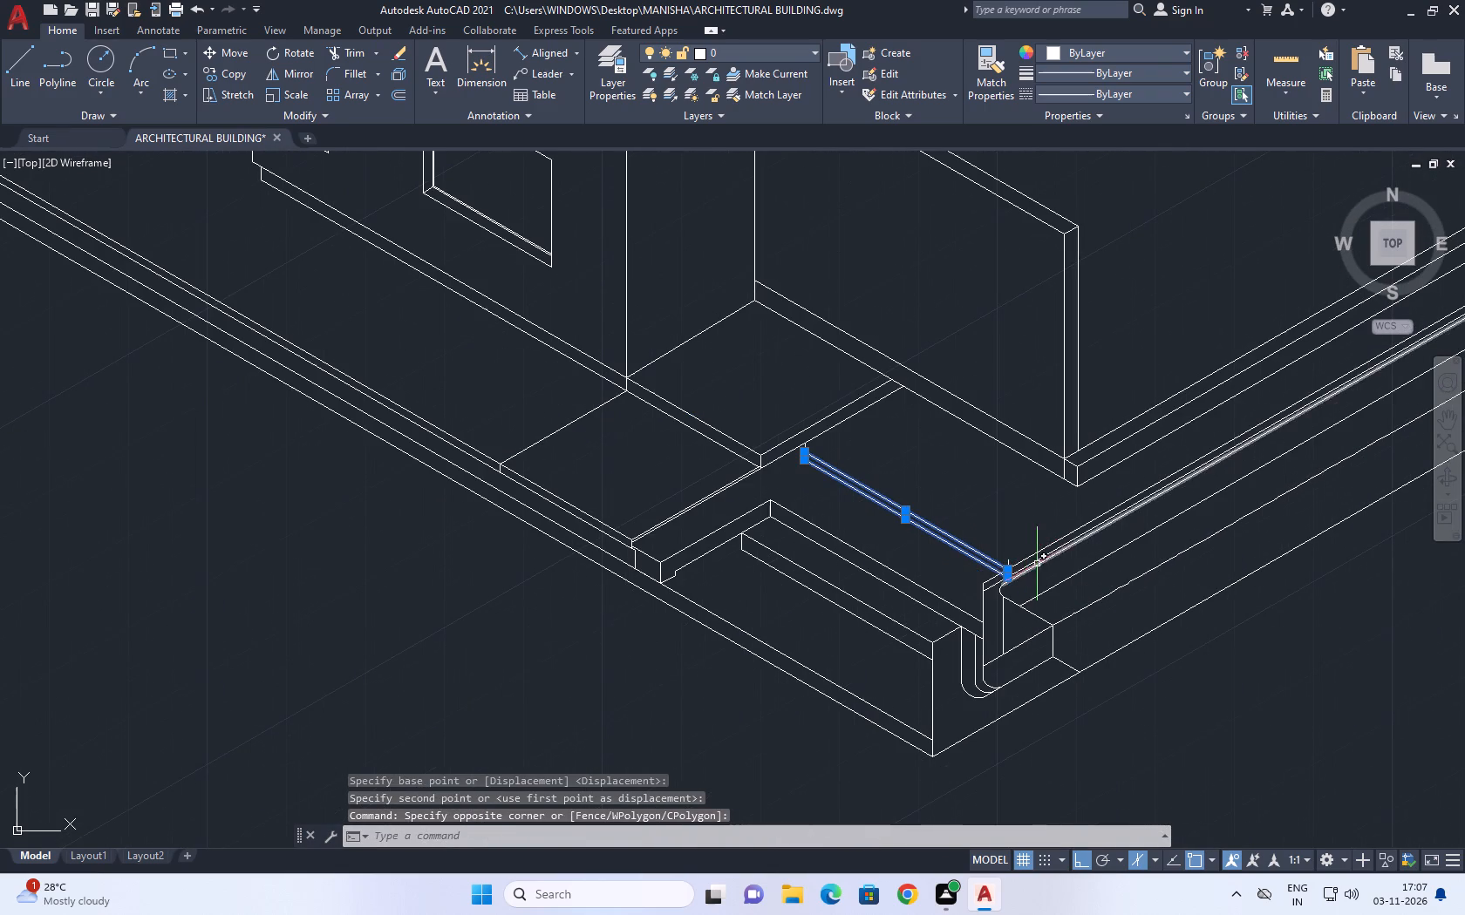
pyautogui.scroll(1, 991, 536)
pyautogui.press('m')
pyautogui.press('space')
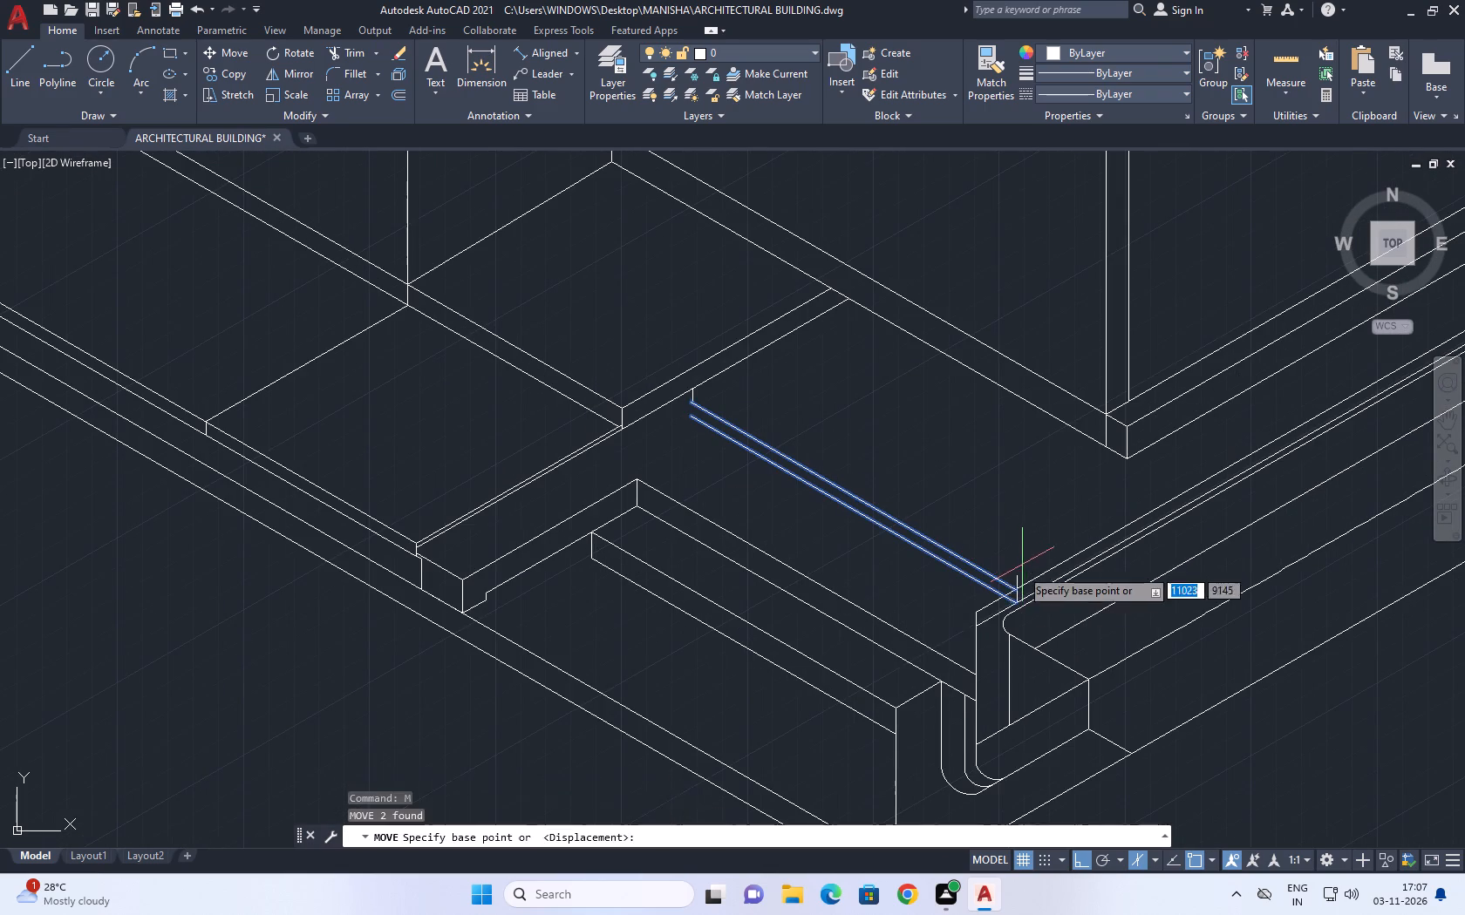
pyautogui.scroll(4, 1016, 585)
pyautogui.click(1000, 606)
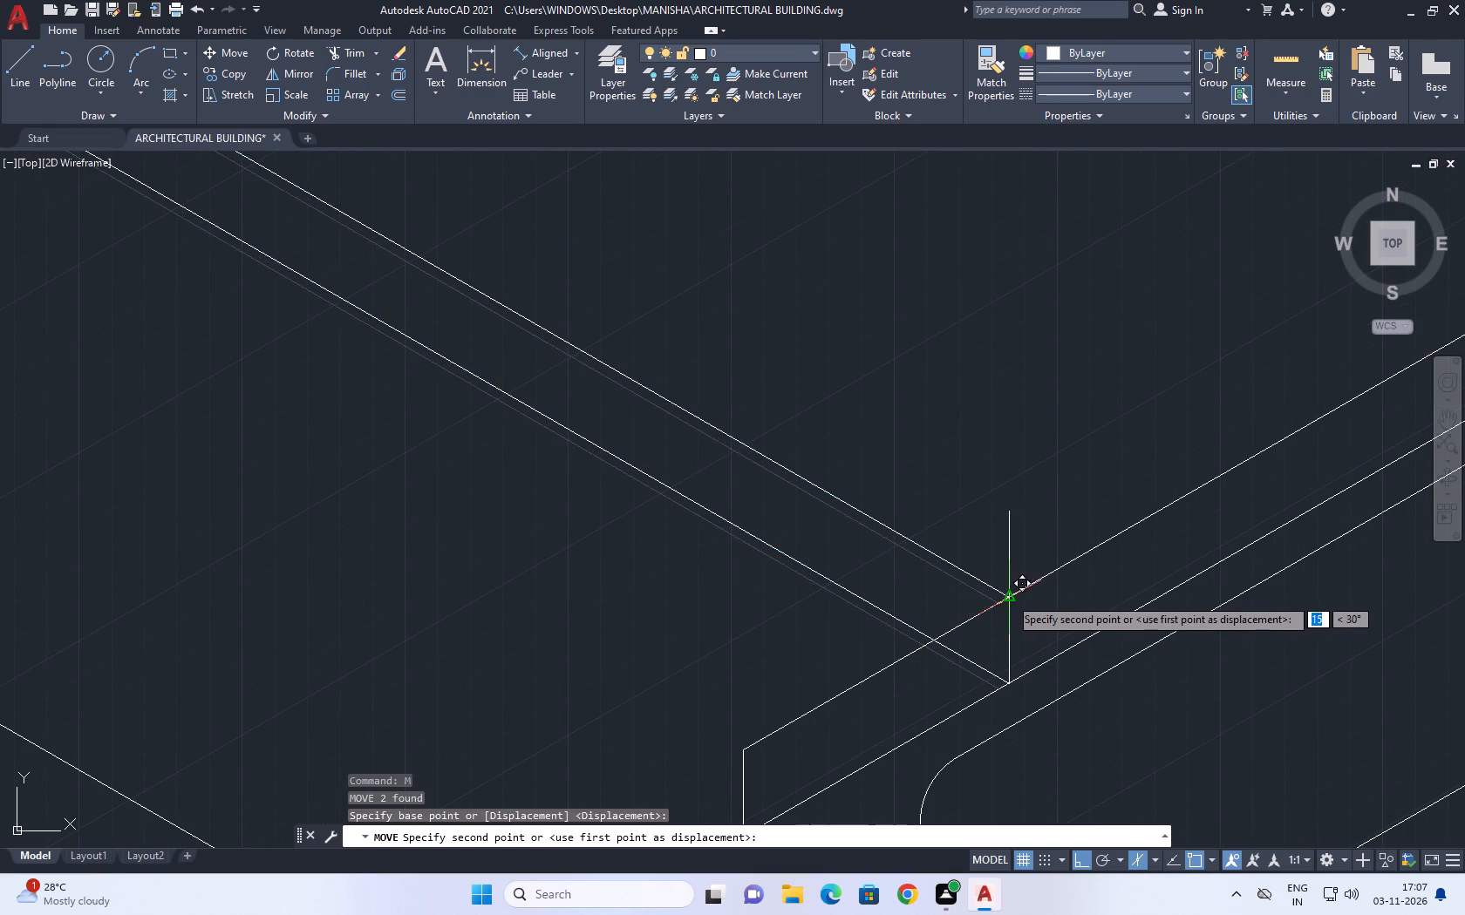
pyautogui.click(1009, 597)
# Extend the inner ends of the two moved edge lines to the 30° step line.
pyautogui.scroll(-5, 1046, 573)
pyautogui.scroll(2, 833, 467)
pyautogui.moveTo(878, 452); pyautogui.dragTo(877, 465, button='middle')
pyautogui.moveTo(820, 481); pyautogui.dragTo(826, 491, button='middle')
pyautogui.scroll(-2, 873, 484)
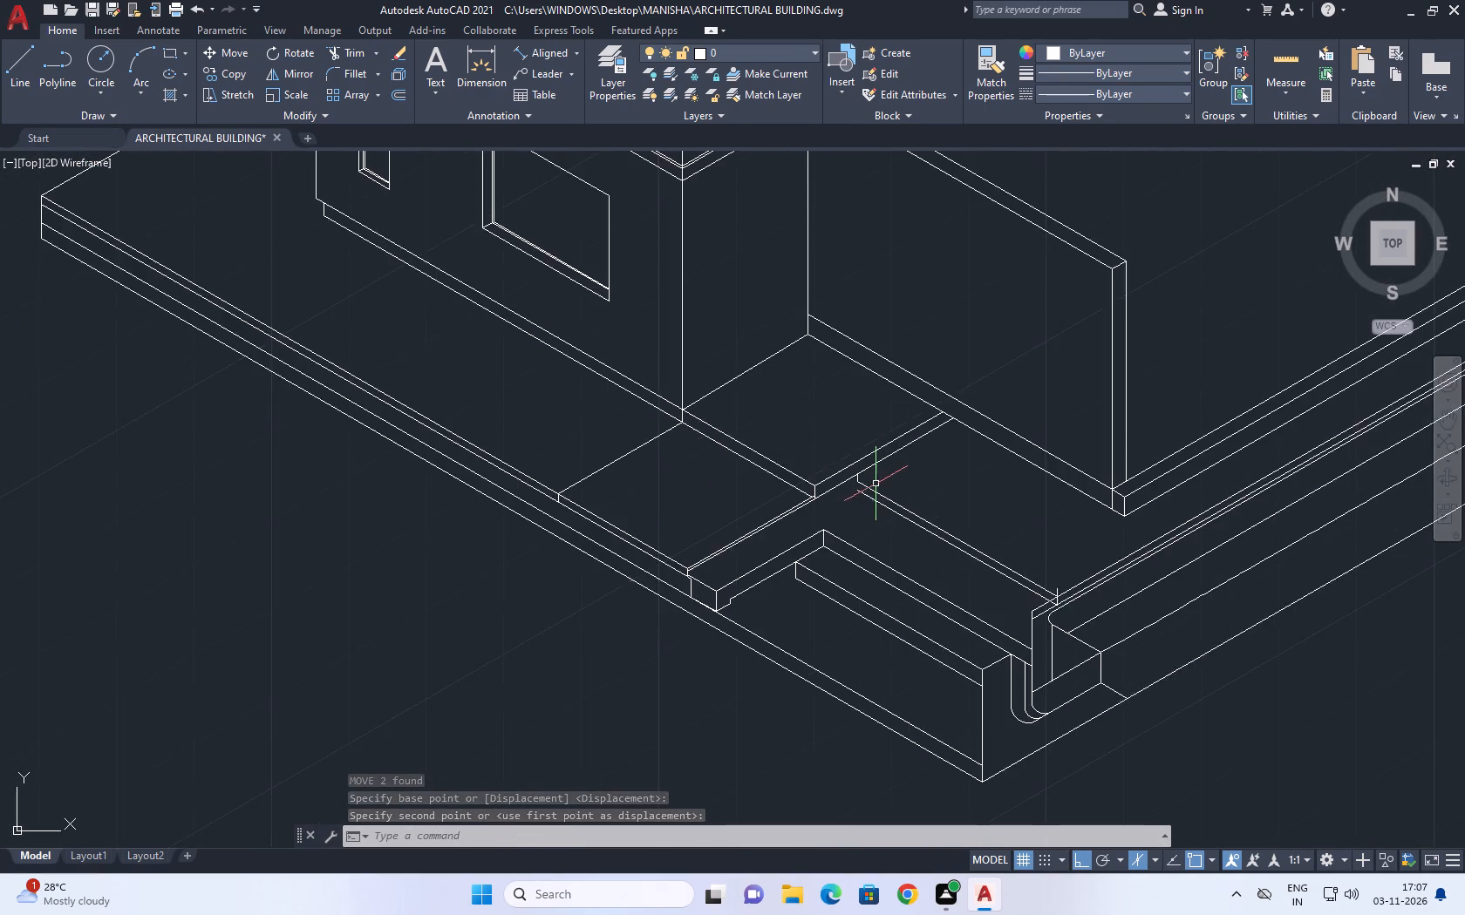
pyautogui.scroll(-1, 876, 485)
pyautogui.moveTo(878, 494); pyautogui.dragTo(880, 505, button='middle')
pyautogui.write('ex')
pyautogui.press('space')
pyautogui.scroll(2, 880, 532)
pyautogui.click(867, 482)
pyautogui.click(894, 449)
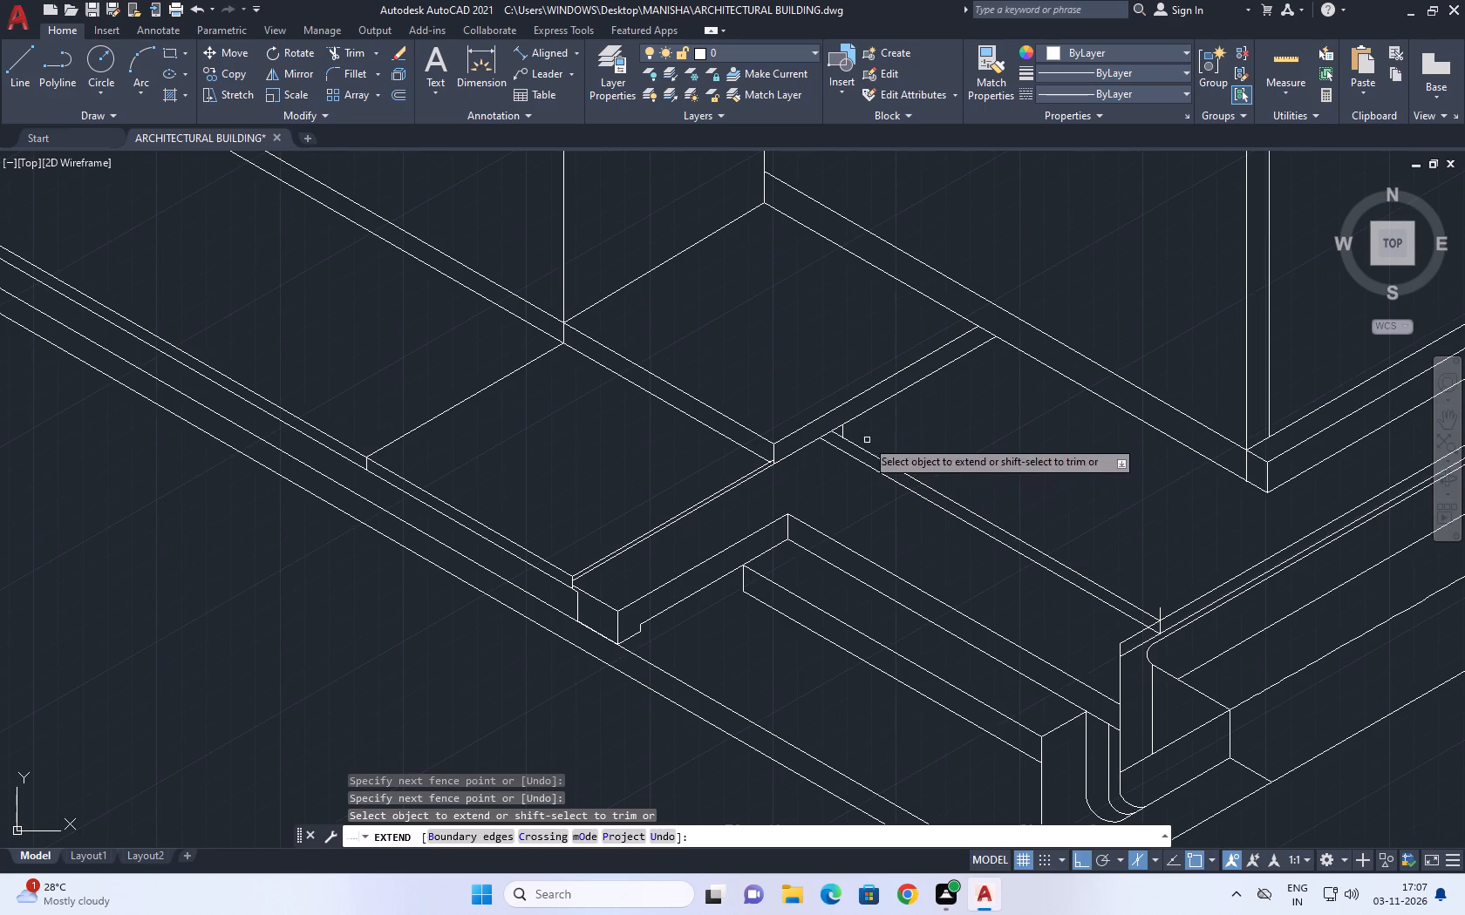
pyautogui.press('Escape')
# Delete the leftover short vertical near the inner ends of the two extended edge lines.
pyautogui.scroll(3, 849, 431)
pyautogui.click(831, 434)
pyautogui.click(805, 422)
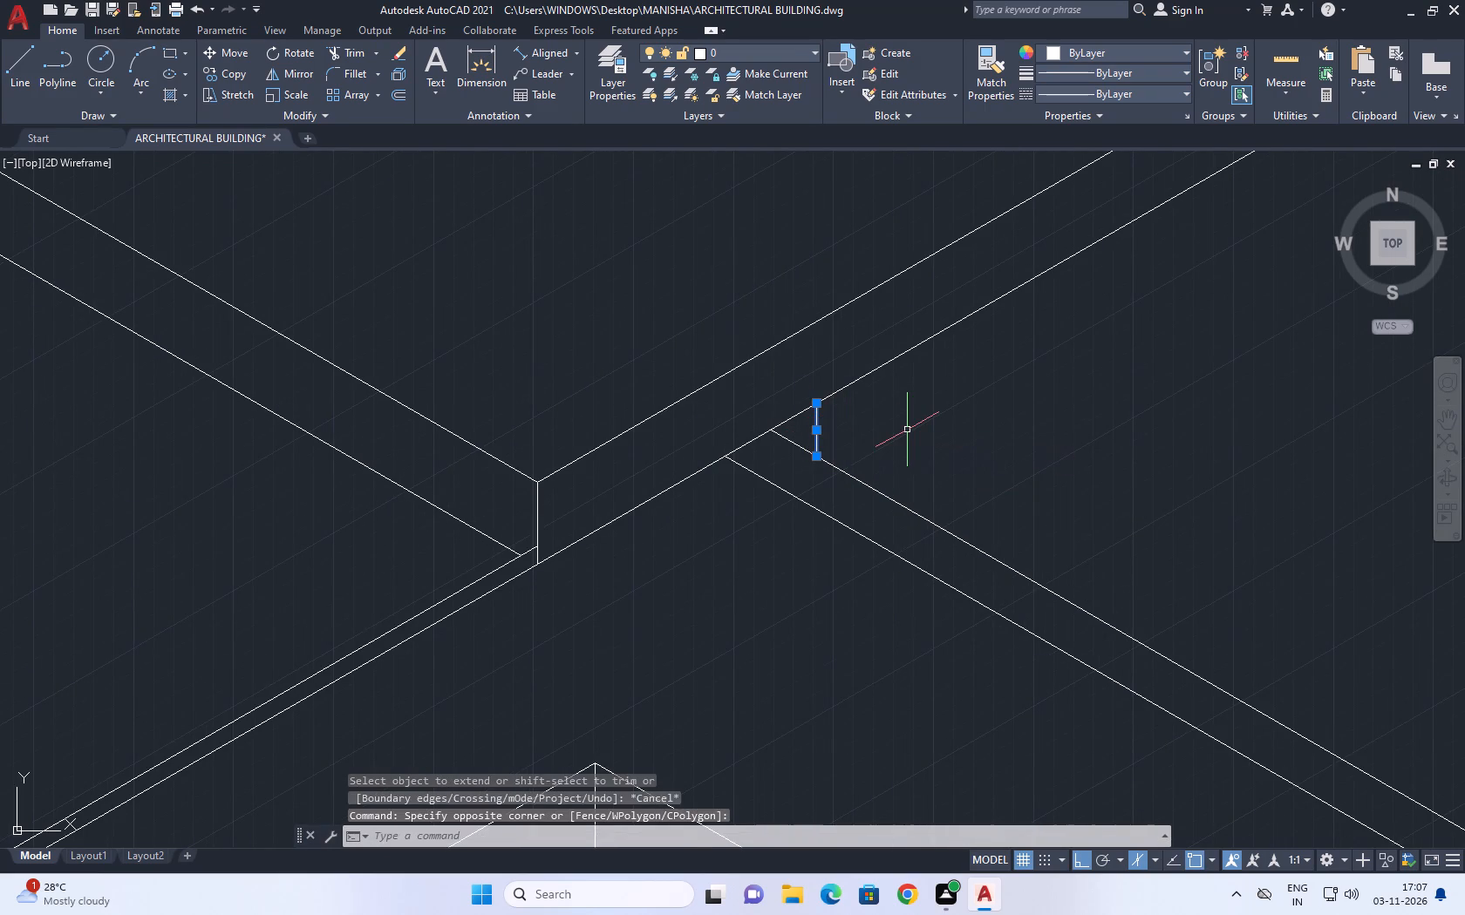
pyautogui.press('Delete')
# Draw a vertical line from the upper edge line's inner end on the step line down past the lower edge line.
pyautogui.moveTo(796, 447); pyautogui.dragTo(804, 466, button='middle')
pyautogui.press('l')
pyautogui.press('space')
pyautogui.click(785, 443)
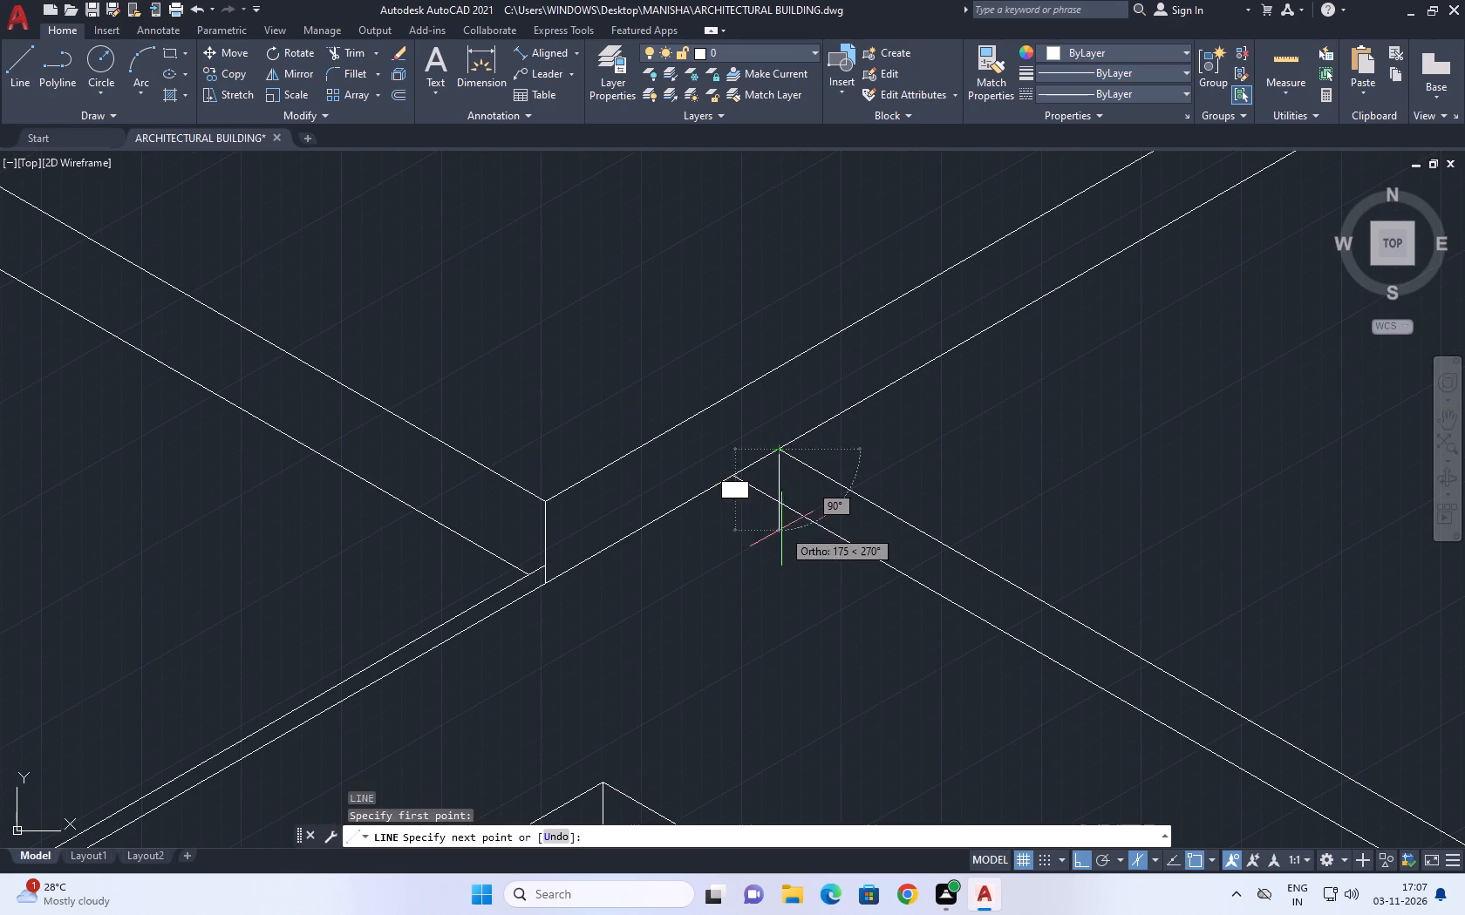
pyautogui.click(780, 537)
pyautogui.press('Escape')
# Trim the lower edge line's end beyond the new vertical and the vertical's tail below it, forming the inner corner.
pyautogui.press('t')
pyautogui.press('r')
pyautogui.press('space')
pyautogui.click(765, 486)
pyautogui.click(780, 528)
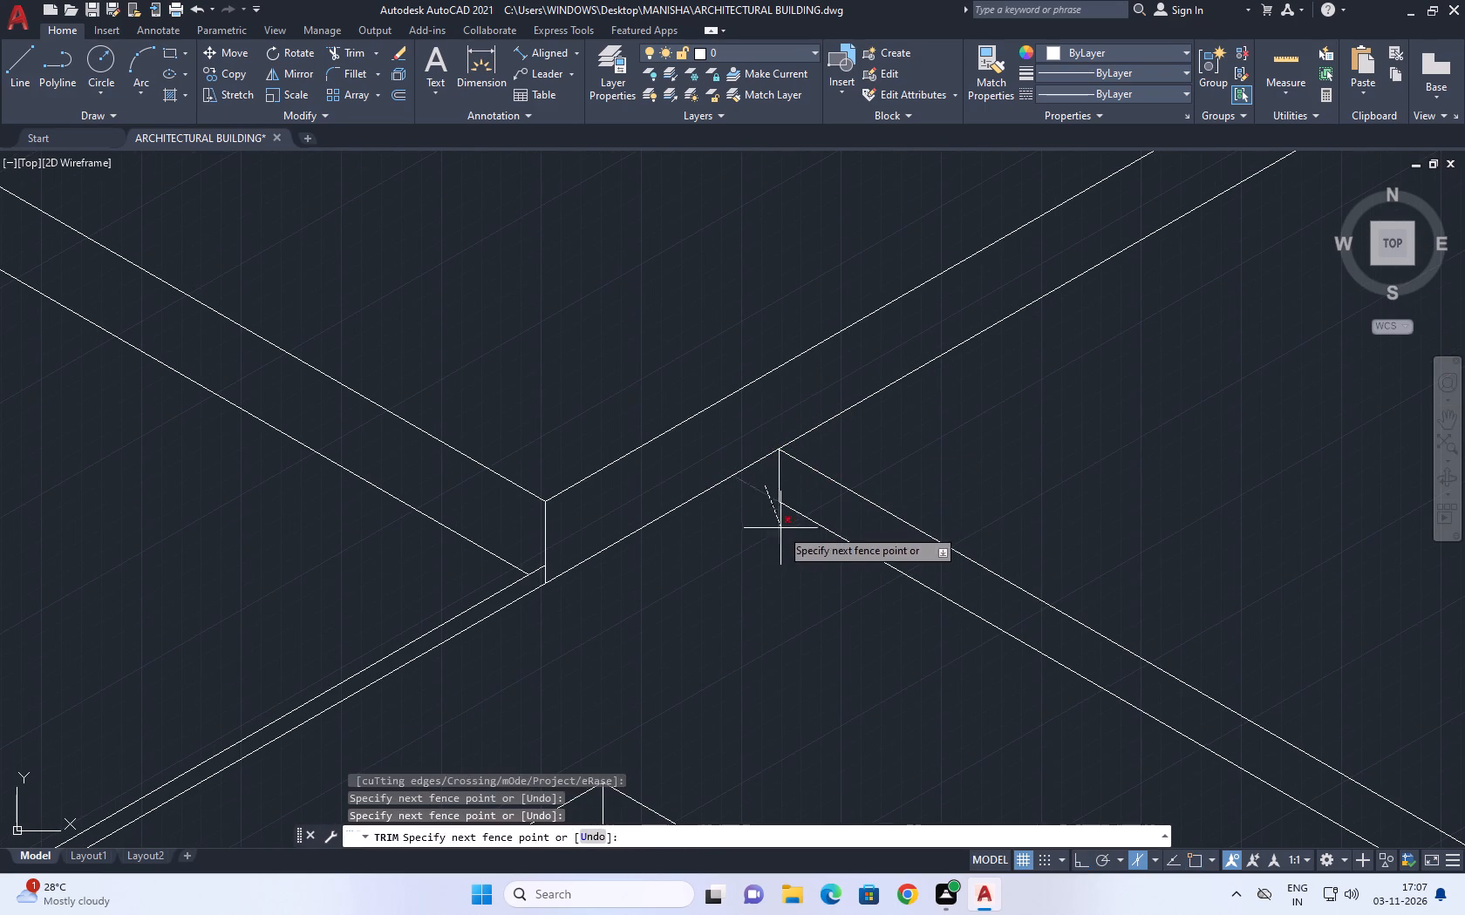
pyautogui.scroll(-8, 918, 454)
pyautogui.press('Escape')
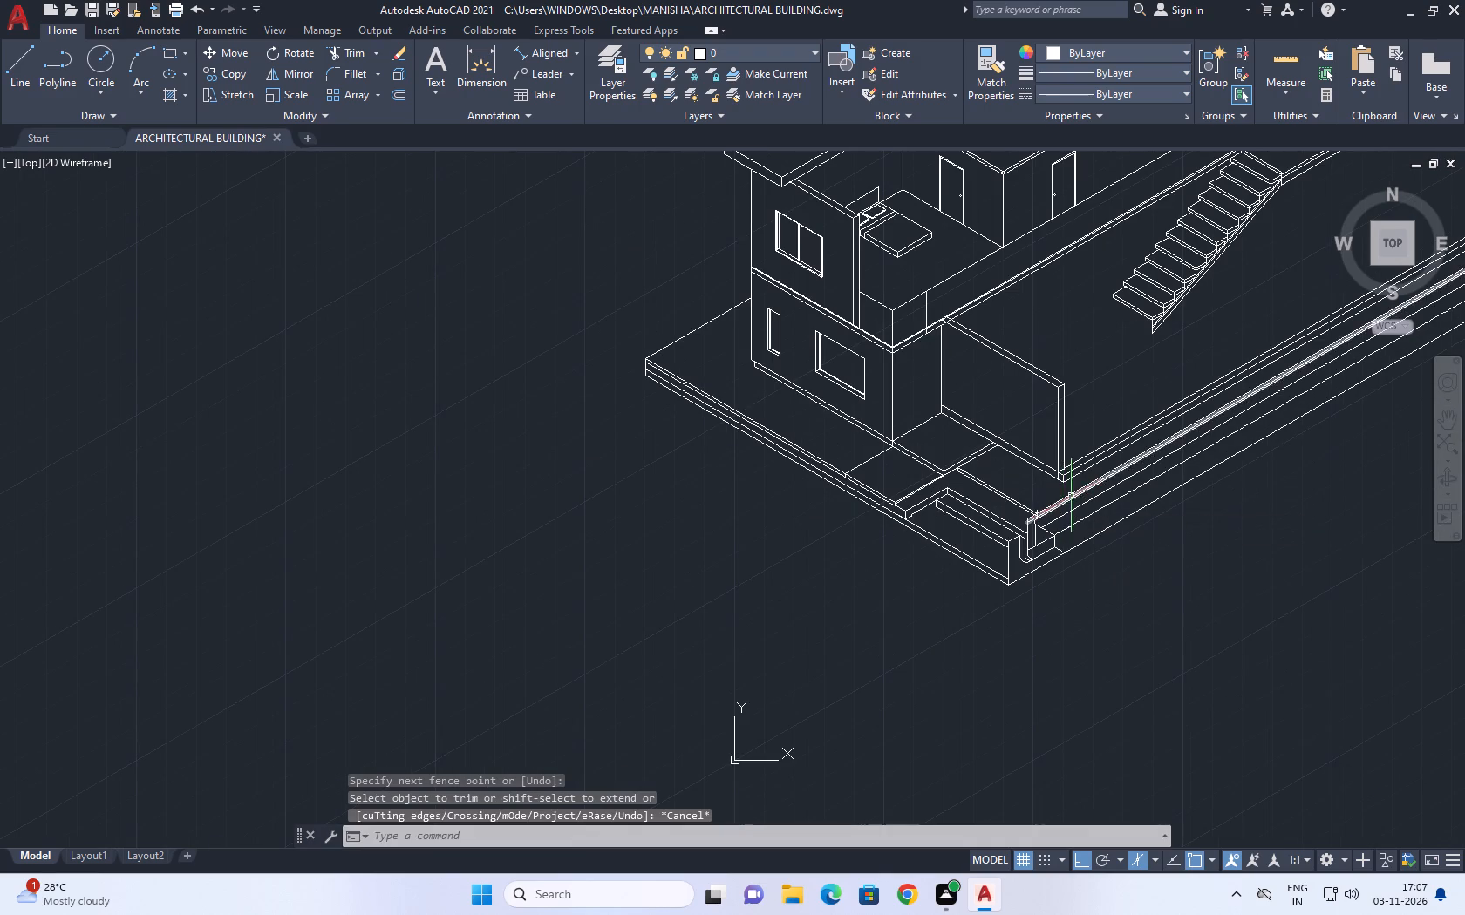
# Trim the part of the outer end's vertical that projects above the upper edge line at the channel edge.
pyautogui.scroll(4, 1017, 500)
pyautogui.scroll(2, 1050, 577)
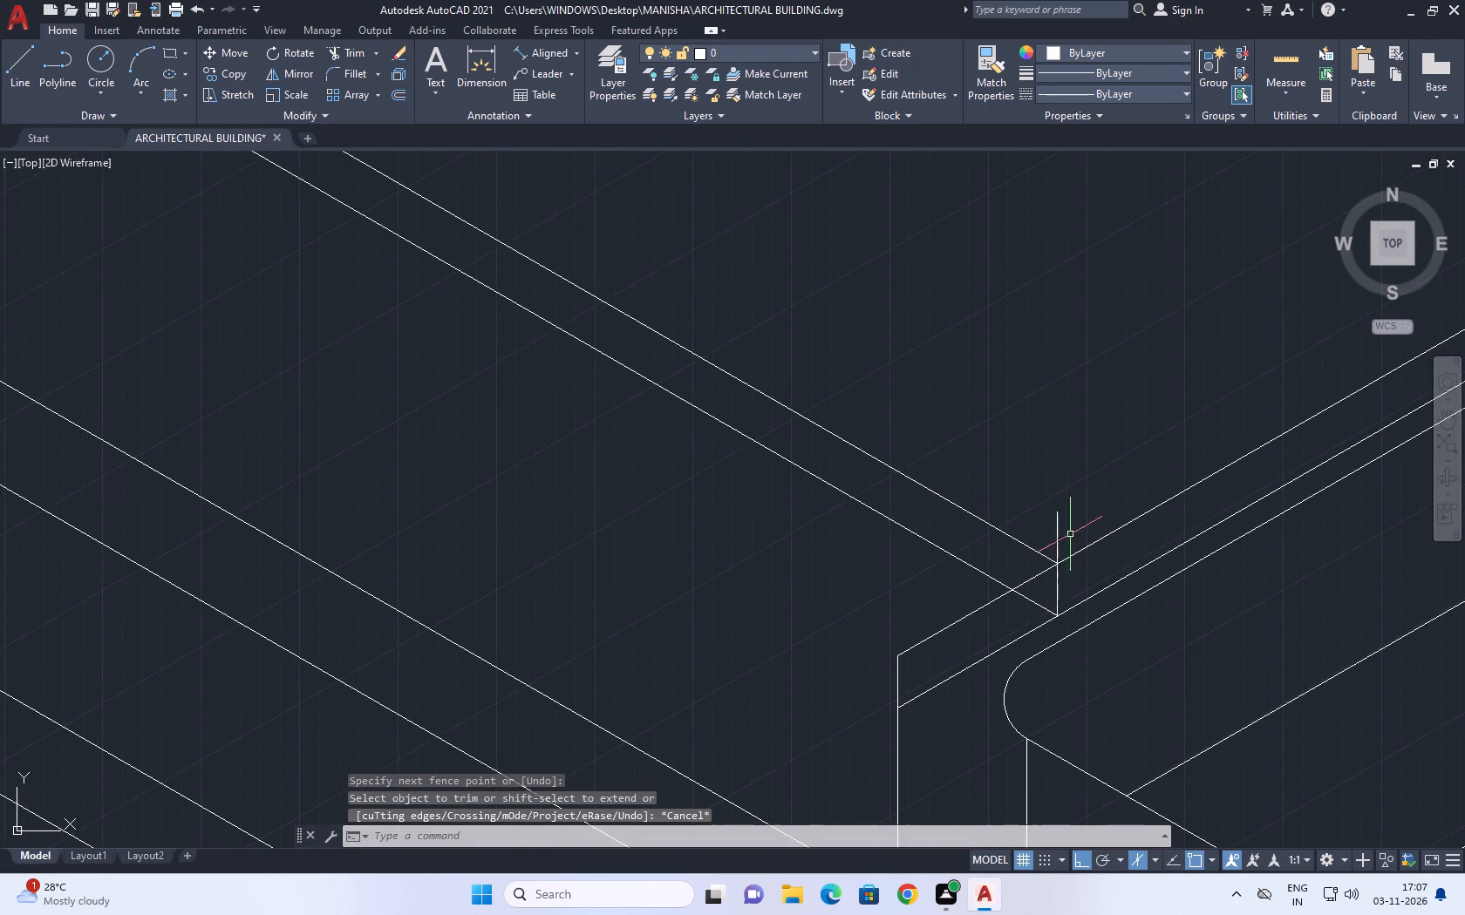
pyautogui.press('t')
pyautogui.press('r')
pyautogui.press('space')
pyautogui.click(1073, 530)
pyautogui.click(997, 513)
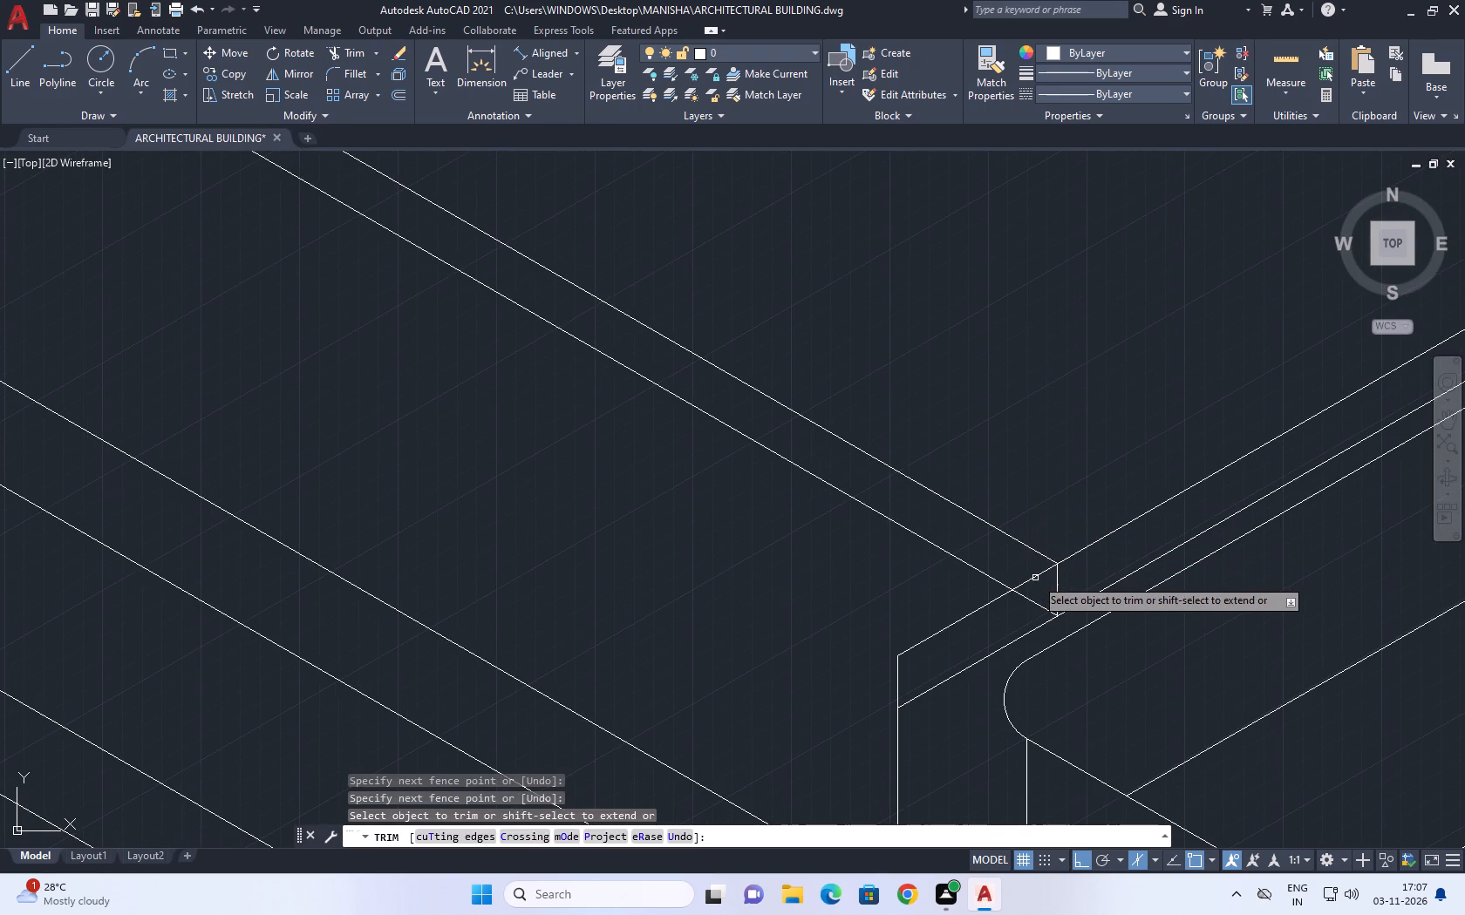
pyautogui.scroll(-3, 1020, 471)
pyautogui.press('Escape')
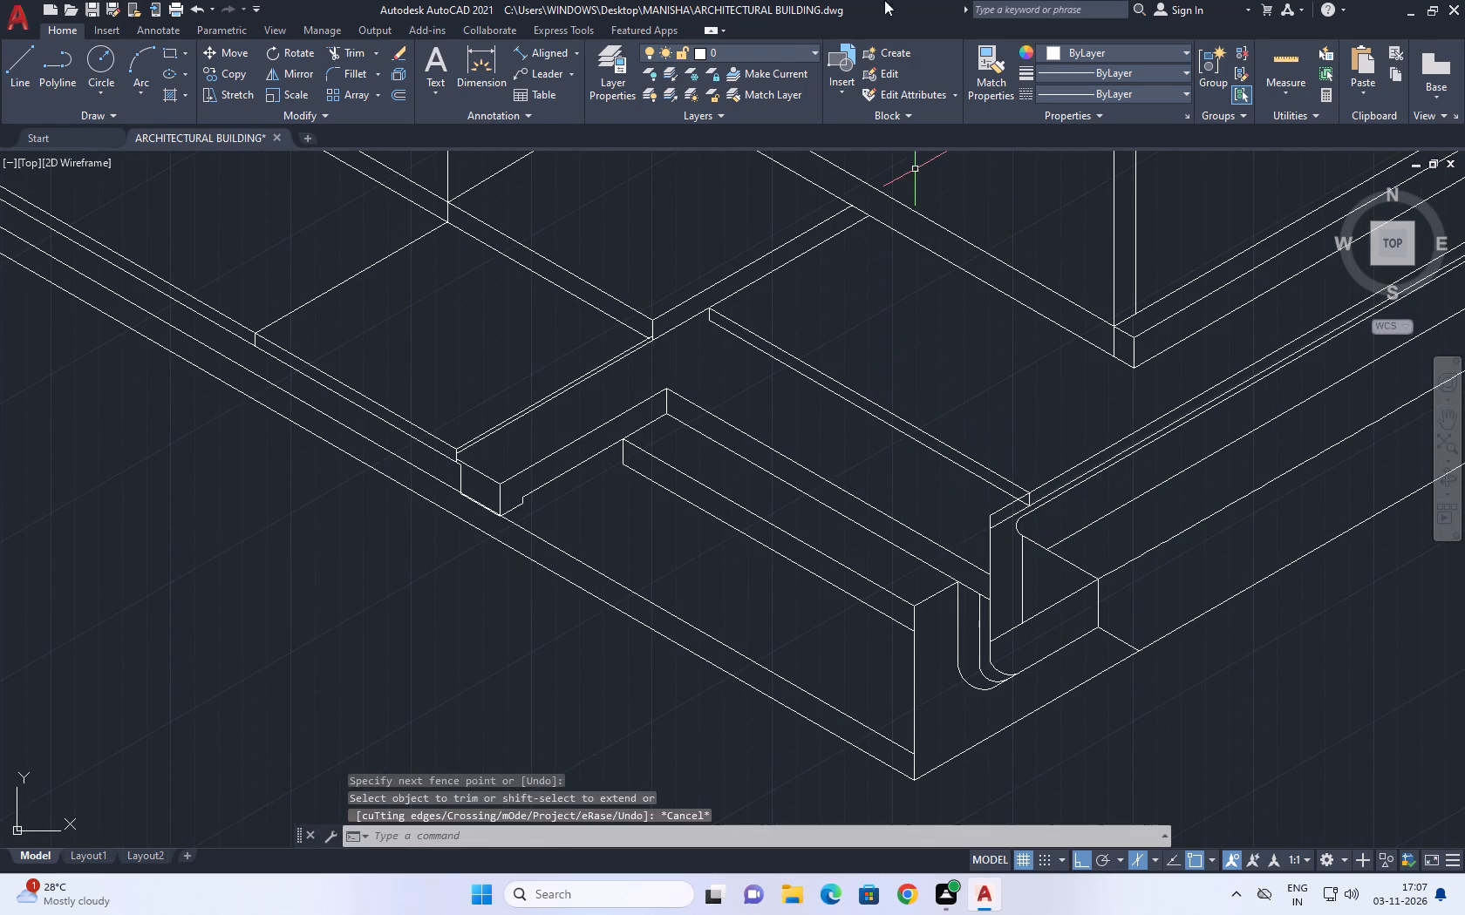
# Select the staircase's treads and risers, and remove the railing and floor-edge lines at the top of the flight from the selection.
pyautogui.scroll(-1, 775, 488)
pyautogui.moveTo(816, 474); pyautogui.dragTo(841, 544, button='middle')
pyautogui.scroll(-2, 841, 544)
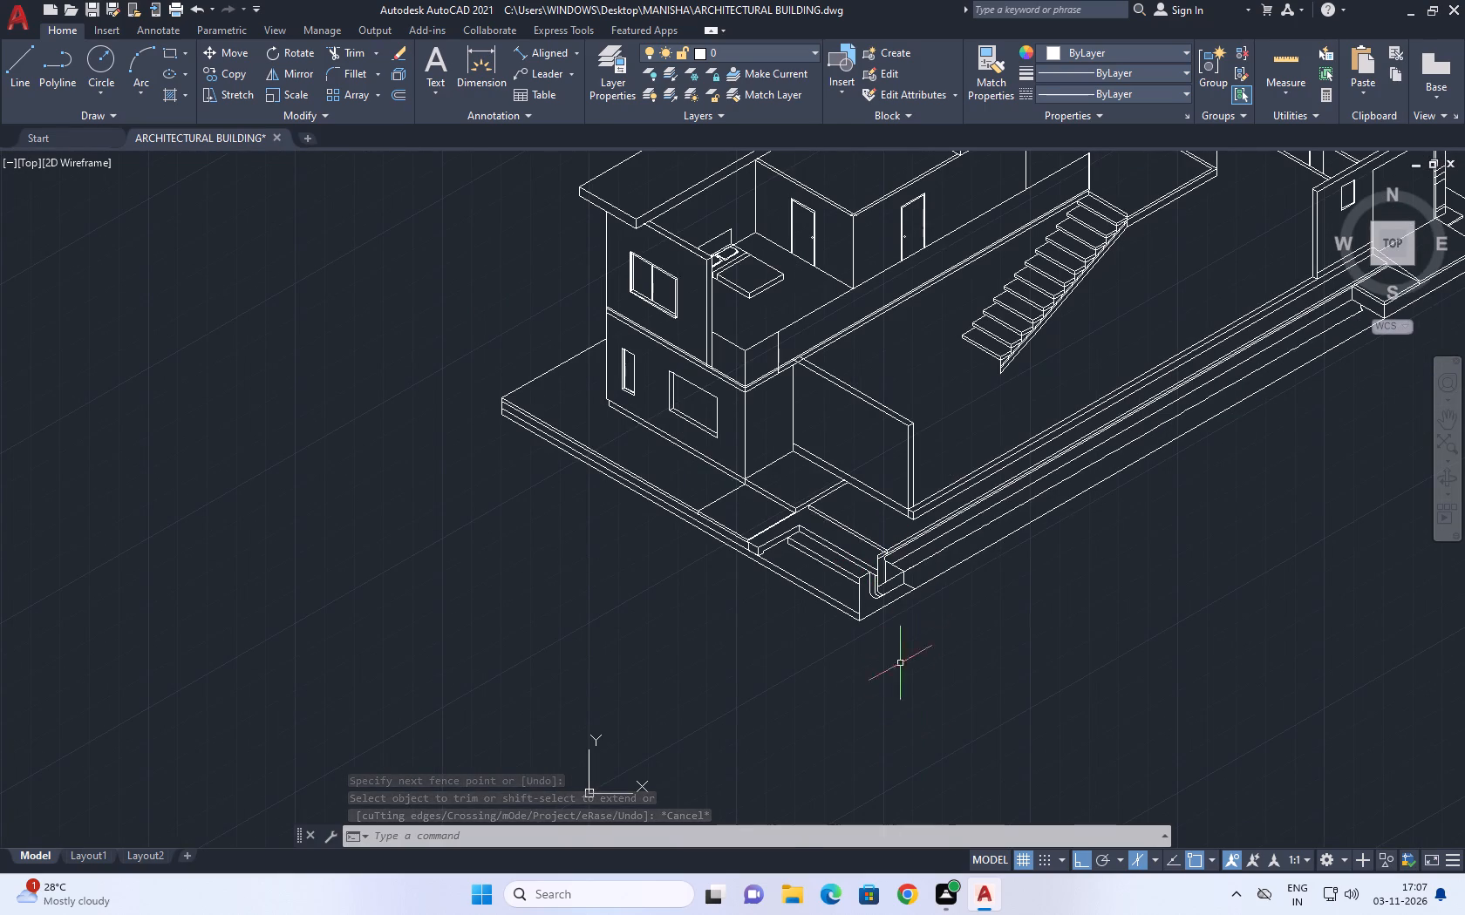
pyautogui.middleClick(903, 699)
pyautogui.scroll(1, 903, 700)
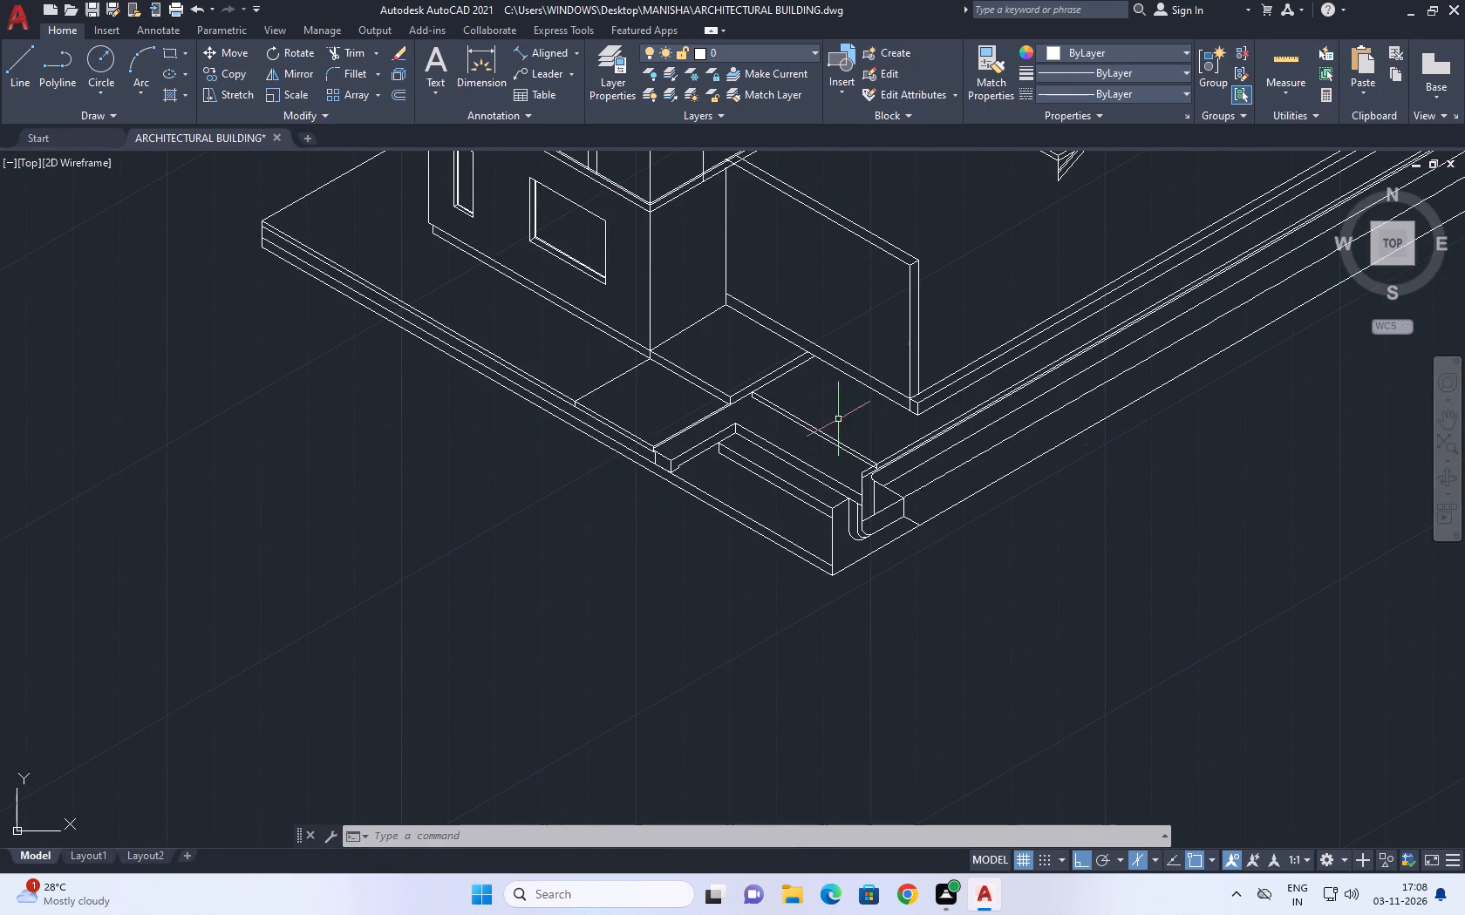
pyautogui.moveTo(863, 390); pyautogui.dragTo(872, 643, button='middle')
pyautogui.moveTo(1027, 640); pyautogui.dragTo(910, 735, button='middle')
pyautogui.moveTo(946, 628); pyautogui.dragTo(931, 681, button='middle')
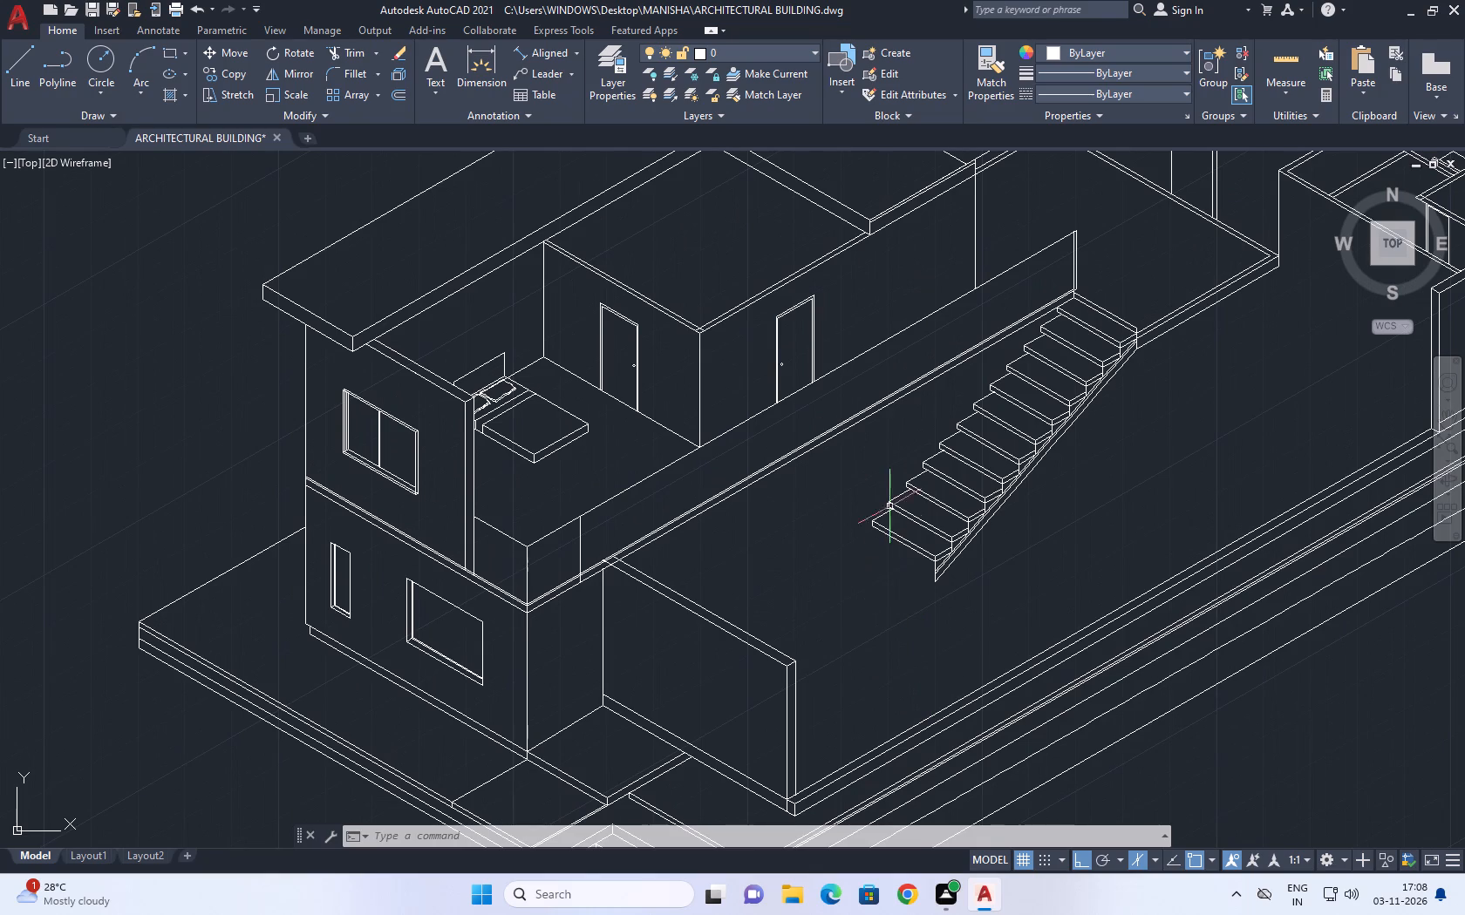
pyautogui.click(866, 274)
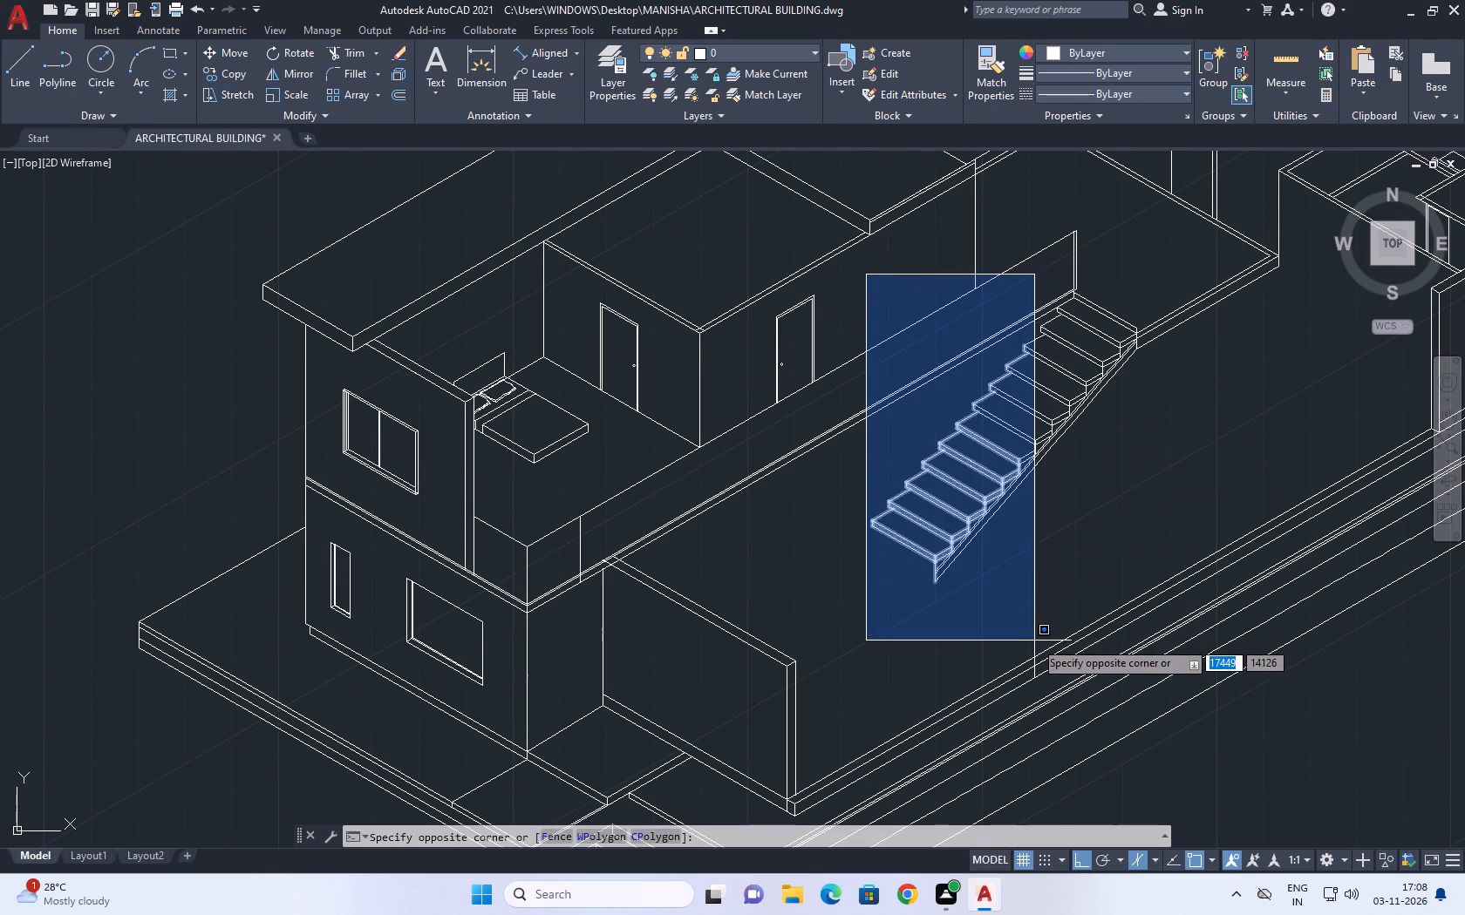
pyautogui.click(1019, 613)
pyautogui.moveTo(1033, 502); pyautogui.dragTo(1020, 526, button='middle')
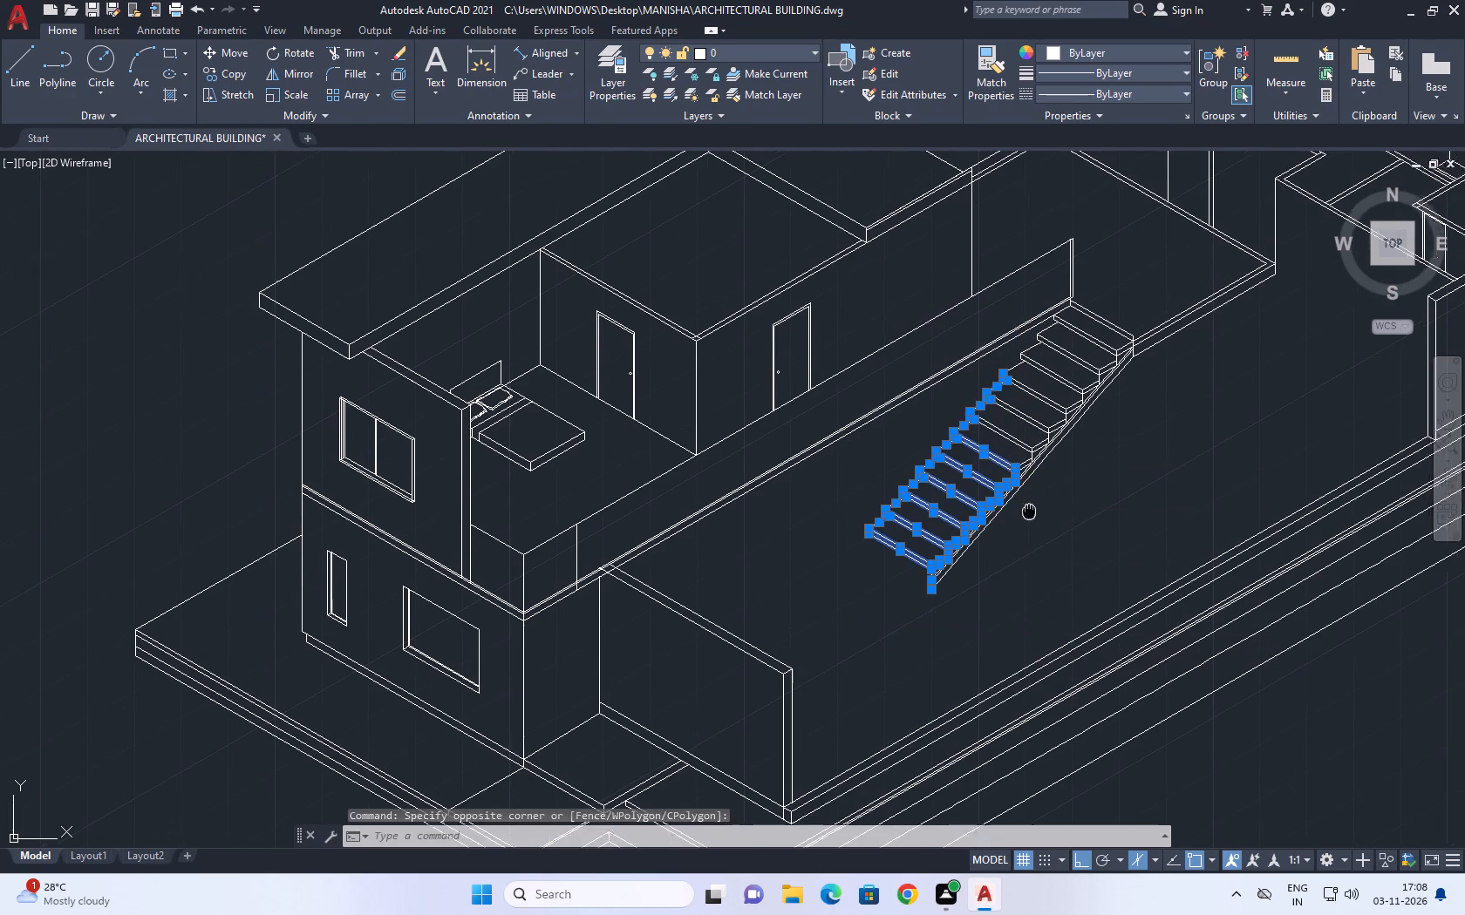
pyautogui.moveTo(1020, 526); pyautogui.dragTo(1011, 539, button='middle')
pyautogui.click(962, 255)
pyautogui.click(1107, 534)
pyautogui.scroll(1, 1081, 370)
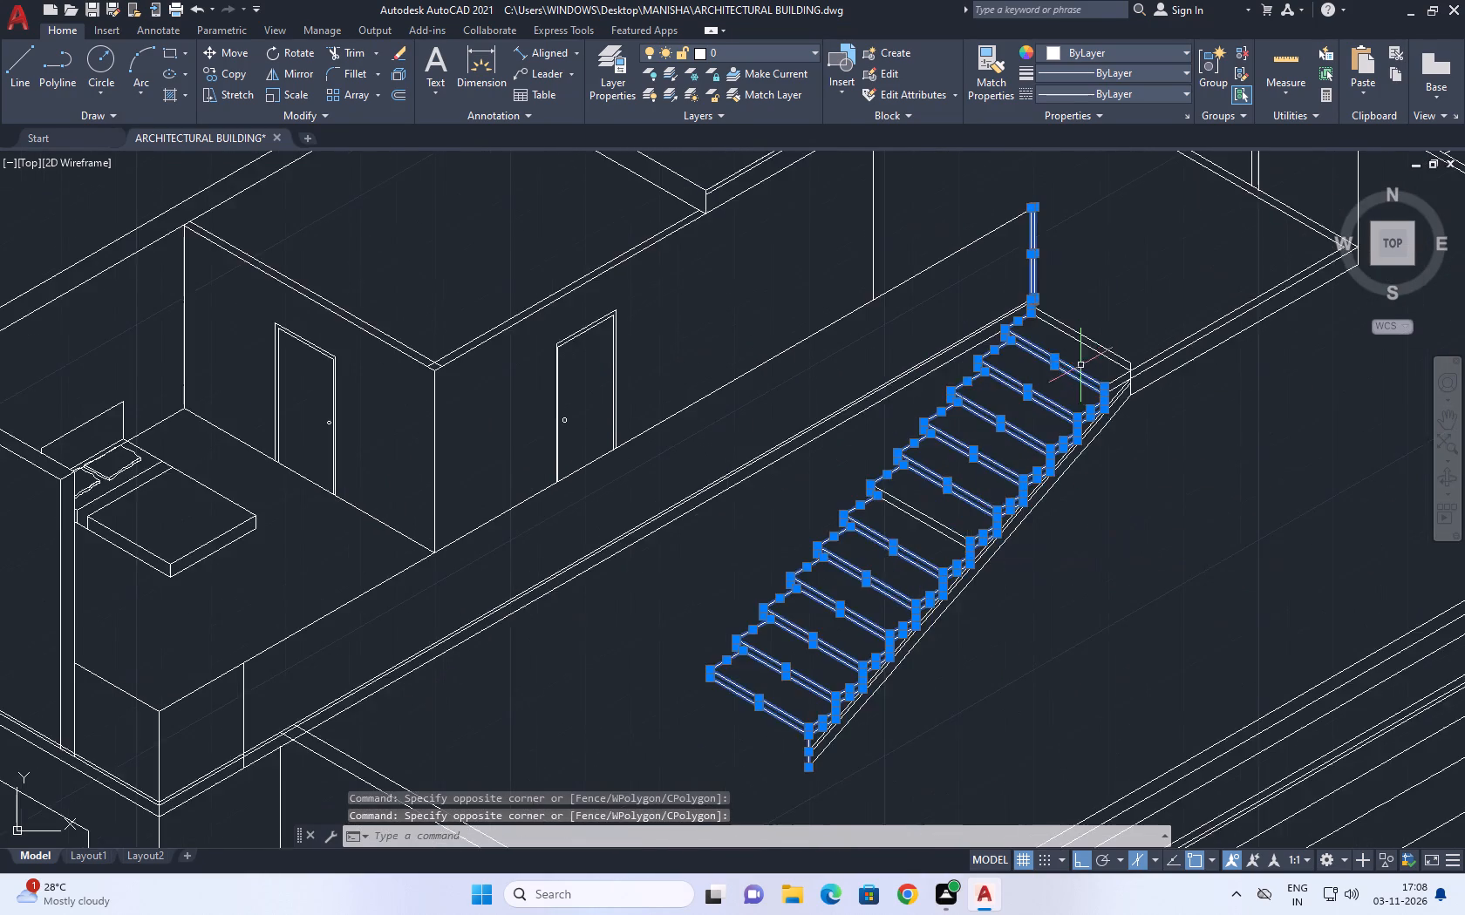
pyautogui.scroll(2, 1080, 363)
pyautogui.moveTo(1082, 349); pyautogui.dragTo(1025, 561, button='middle')
pyautogui.keyDown('shift'); pyautogui.moveTo(987, 298); pyautogui.dragTo(981, 298); pyautogui.keyUp('shift')
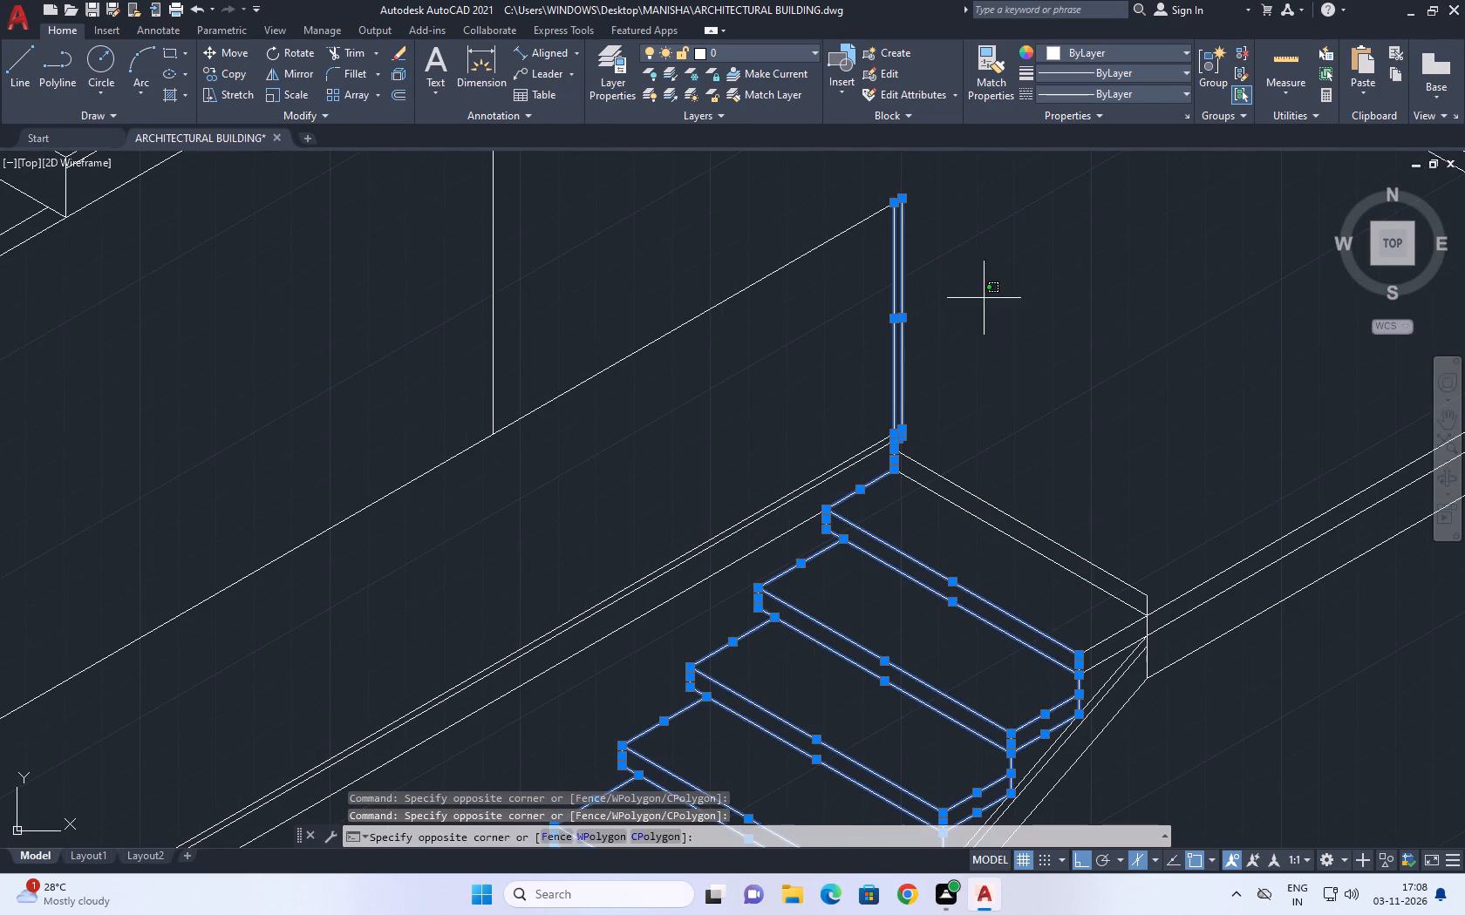
pyautogui.keyDown('shift'); pyautogui.moveTo(981, 298); pyautogui.dragTo(971, 303); pyautogui.keyUp('shift')
pyautogui.keyDown('shift'); pyautogui.click(778, 356); pyautogui.keyUp('shift')
pyautogui.click(840, 364)
pyautogui.keyDown('shift'); pyautogui.click(930, 478); pyautogui.keyUp('shift')
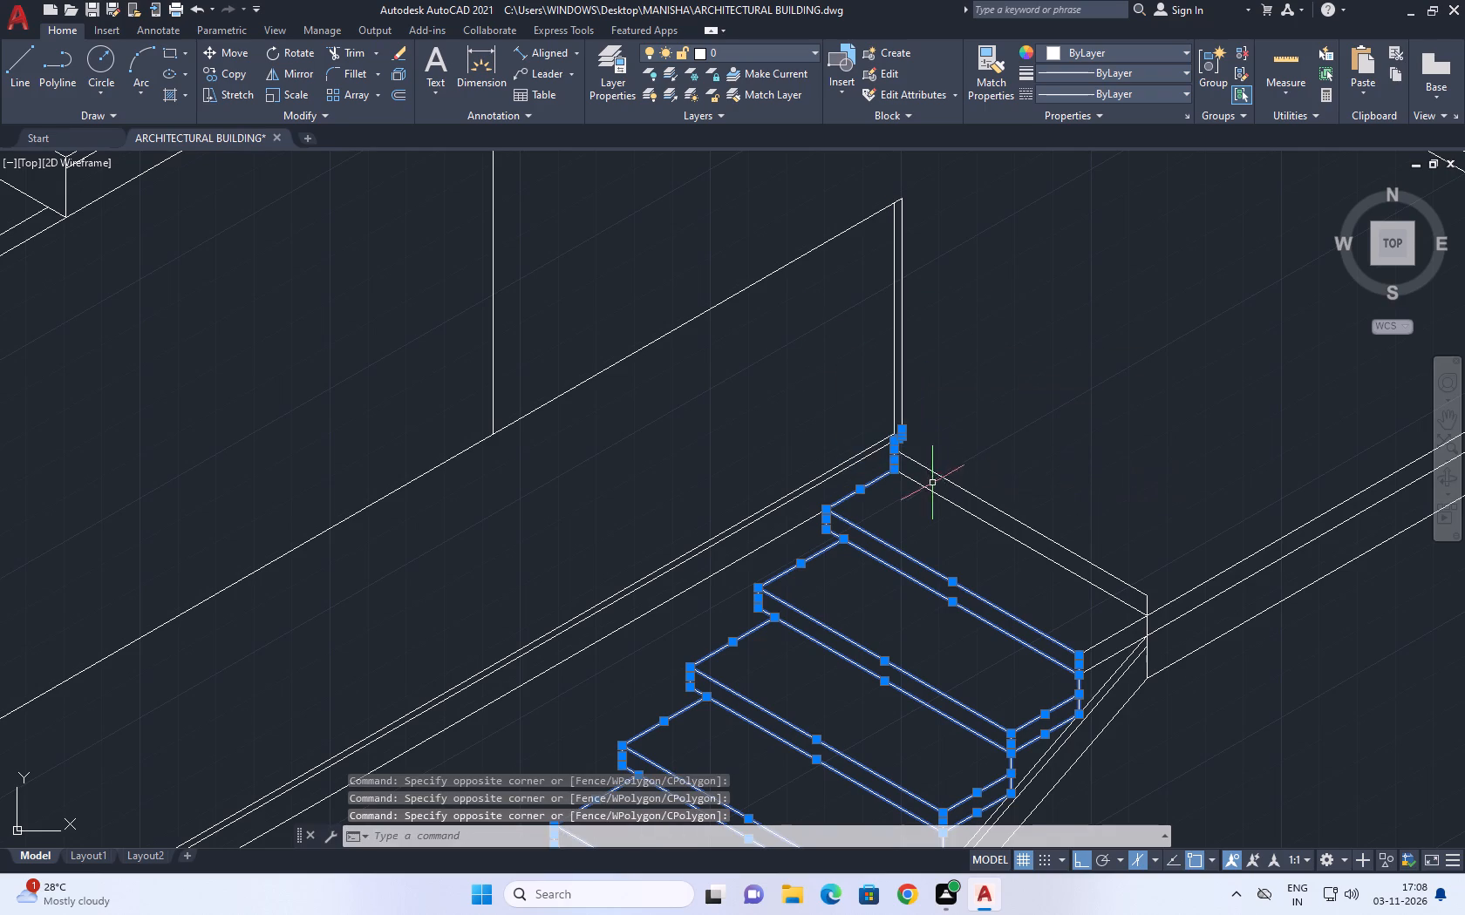
pyautogui.scroll(2, 871, 435)
pyautogui.keyDown('shift'); pyautogui.moveTo(865, 379); pyautogui.dragTo(975, 588); pyautogui.keyUp('shift')
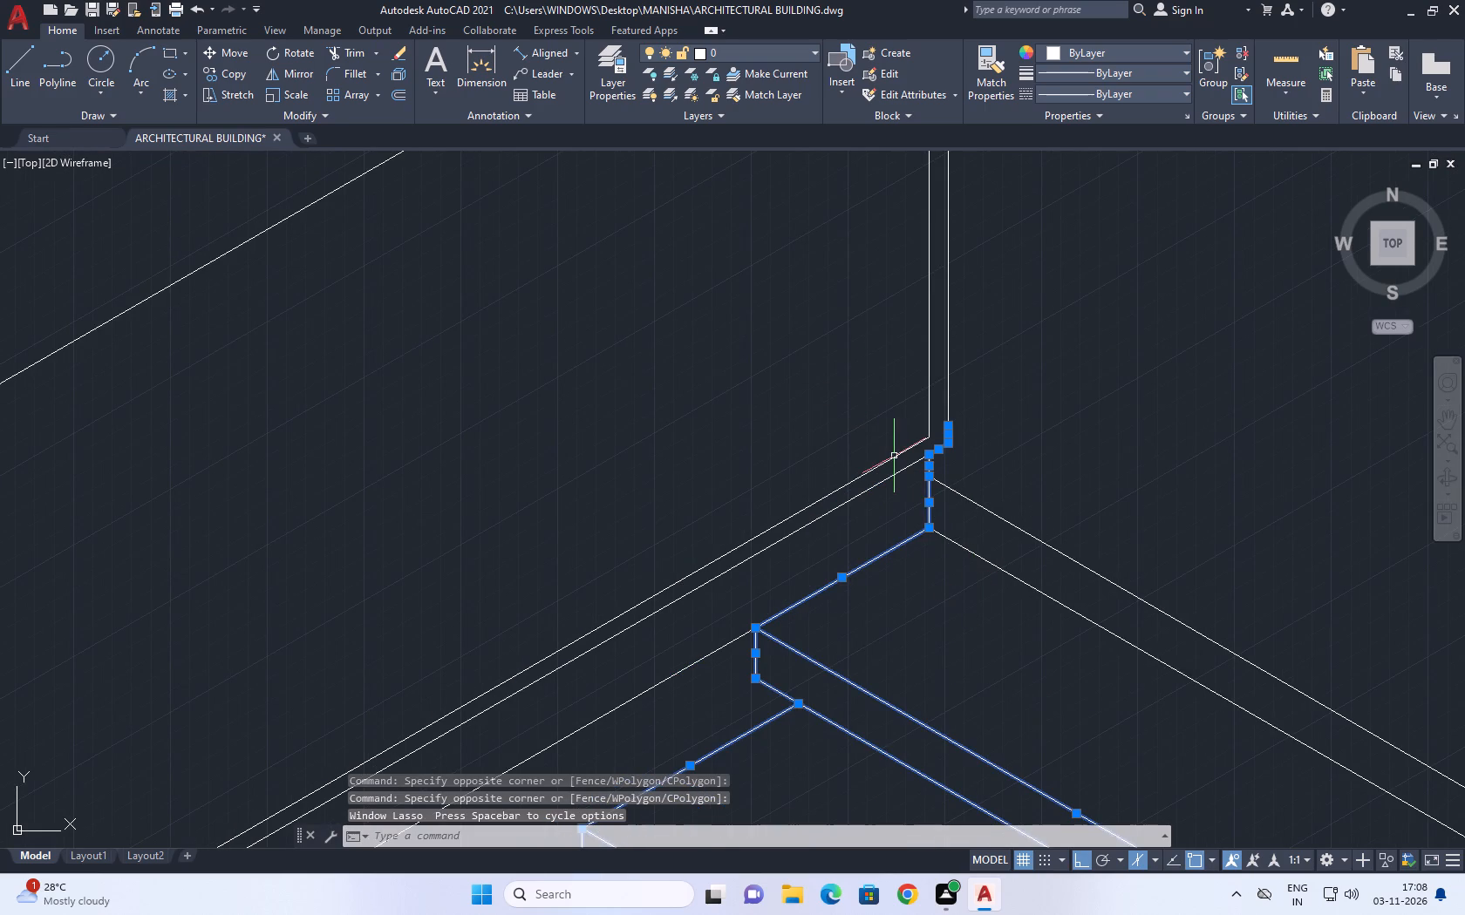
pyautogui.keyDown('shift'); pyautogui.moveTo(850, 347); pyautogui.dragTo(1041, 614); pyautogui.keyUp('shift')
pyautogui.keyDown('shift'); pyautogui.click(867, 335); pyautogui.keyUp('shift')
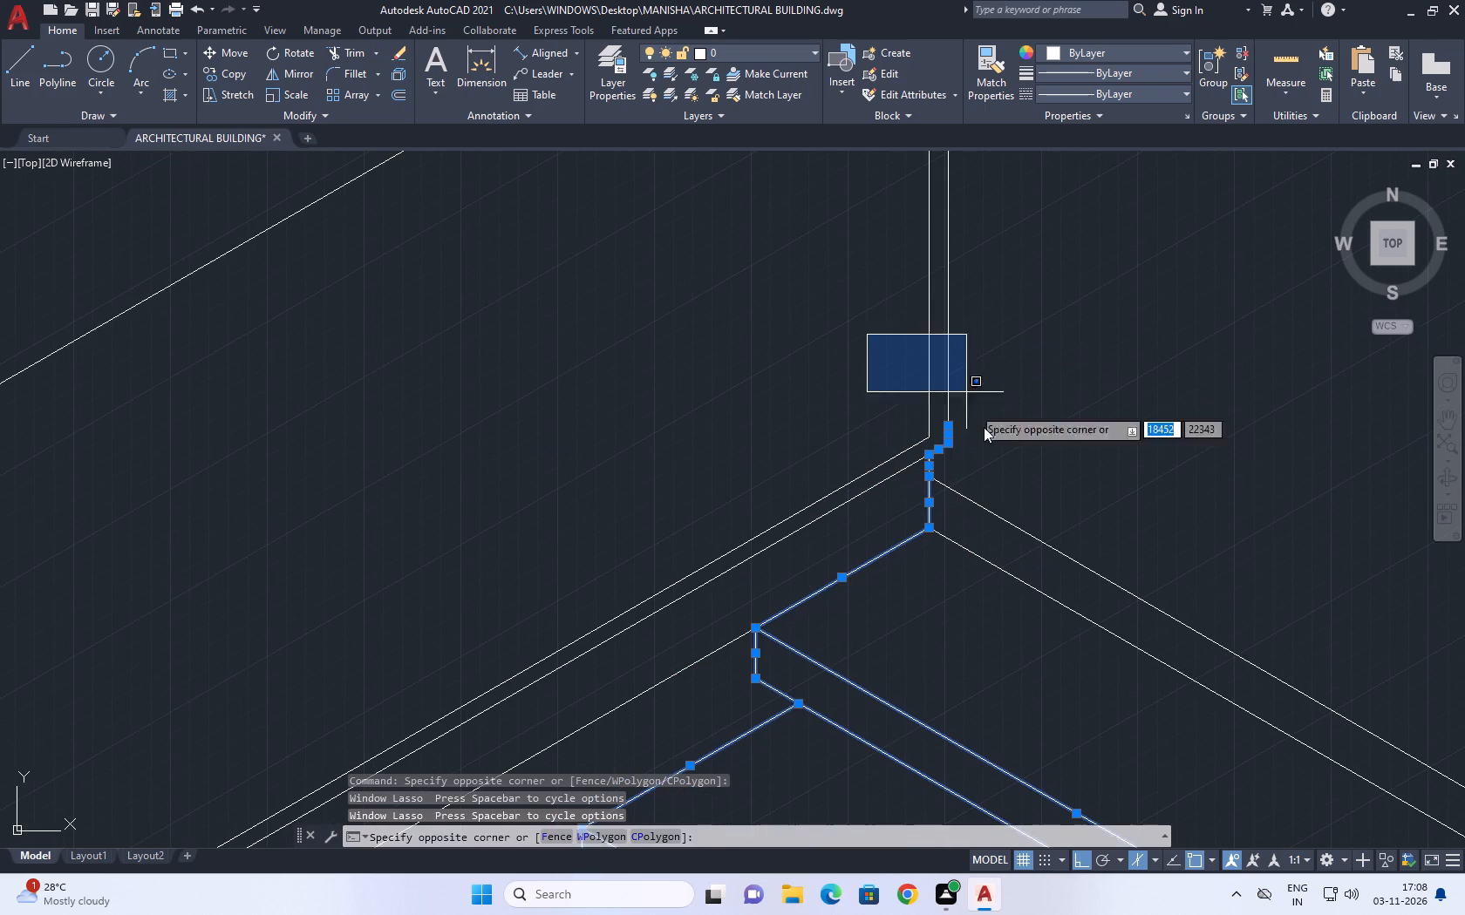
pyautogui.keyDown('shift'); pyautogui.click(1030, 620); pyautogui.keyUp('shift')
# Complete the staircase selection with its remaining treads, risers and sloping side lines, and define it as a block named stairs.
pyautogui.keyDown('shift'); pyautogui.scroll(-4, 937, 508); pyautogui.keyUp('shift')
pyautogui.scroll(2, 999, 548)
pyautogui.moveTo(1019, 517); pyautogui.dragTo(1008, 535)
pyautogui.click(974, 560)
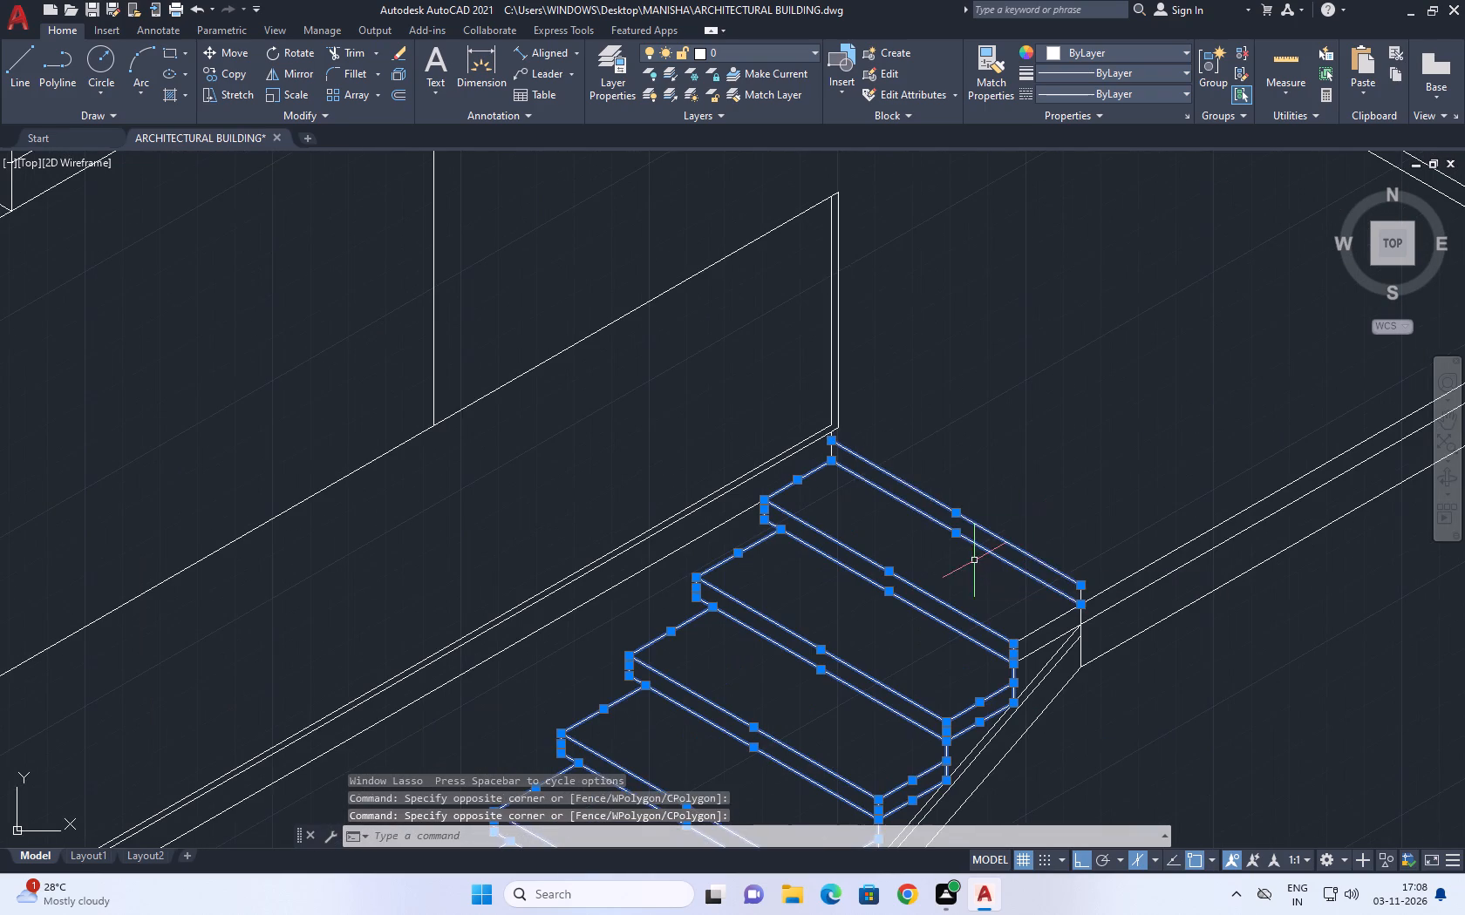
pyautogui.moveTo(1019, 586); pyautogui.dragTo(1005, 508, button='middle')
pyautogui.click(982, 382)
pyautogui.click(1104, 677)
pyautogui.moveTo(1108, 676); pyautogui.dragTo(1057, 432, button='middle')
pyautogui.scroll(2, 1046, 465)
pyautogui.scroll(-3, 782, 536)
pyautogui.click(772, 602)
pyautogui.click(637, 514)
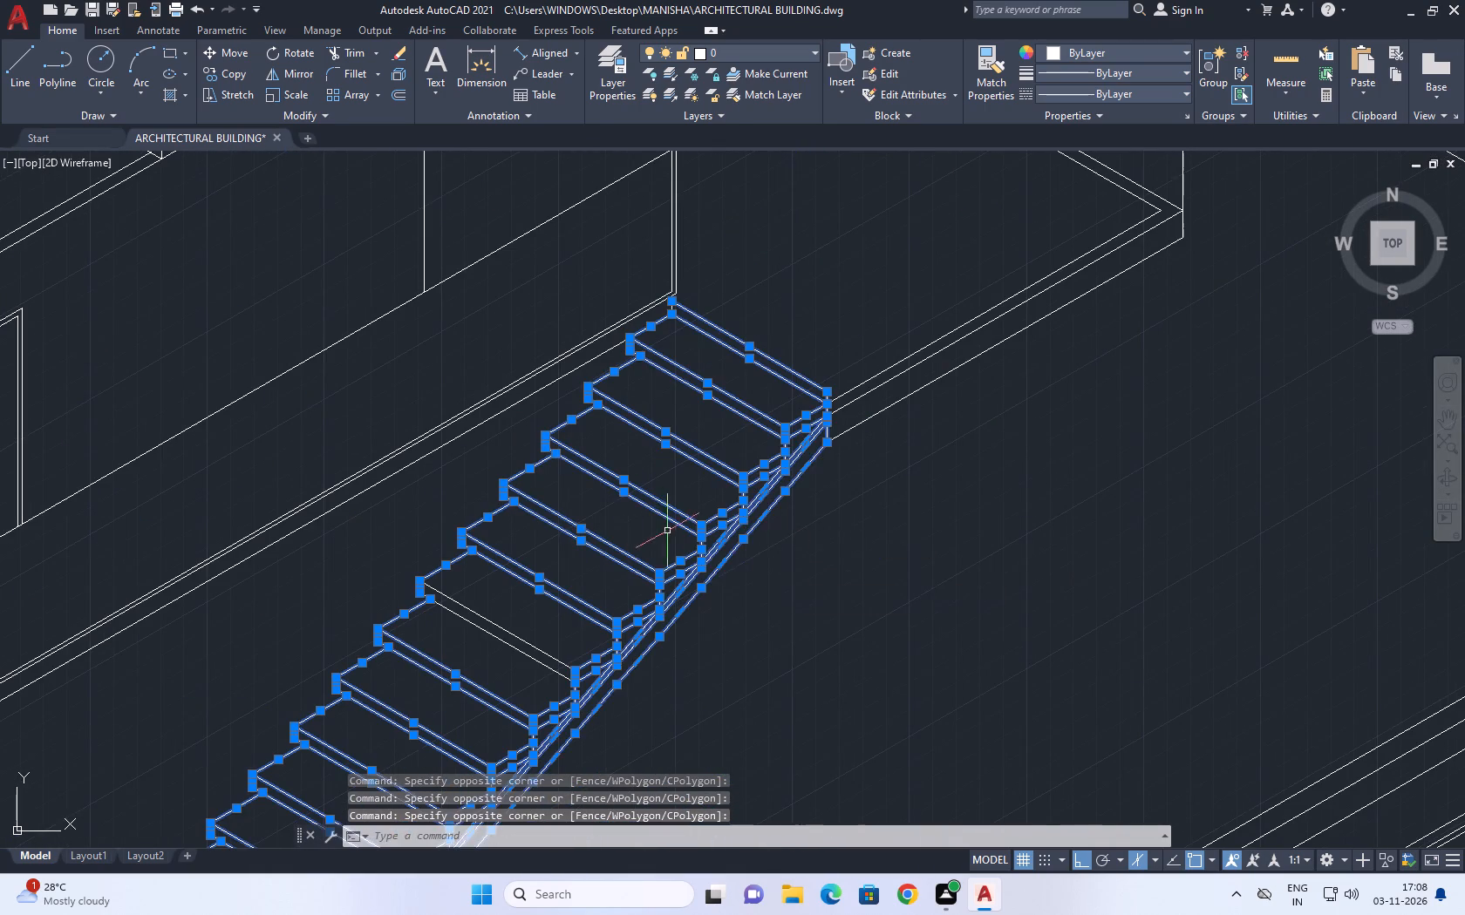
pyautogui.moveTo(671, 535); pyautogui.dragTo(892, 401, button='middle')
pyautogui.scroll(-3, 978, 364)
pyautogui.scroll(7, 922, 499)
pyautogui.scroll(-2, 841, 447)
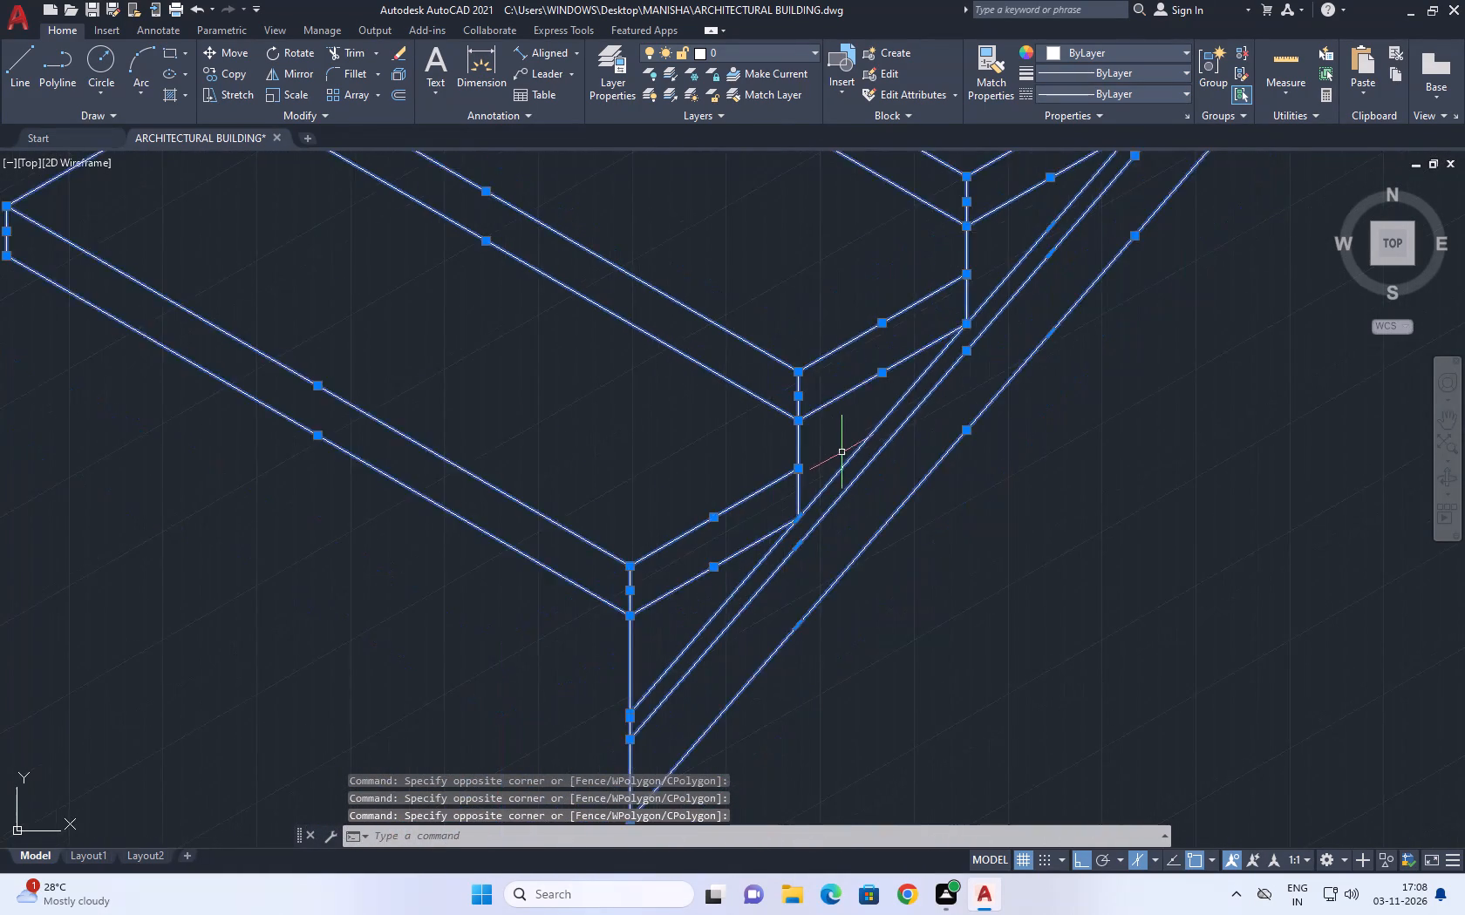
pyautogui.scroll(-4, 842, 452)
pyautogui.scroll(5, 939, 349)
pyautogui.scroll(-5, 930, 311)
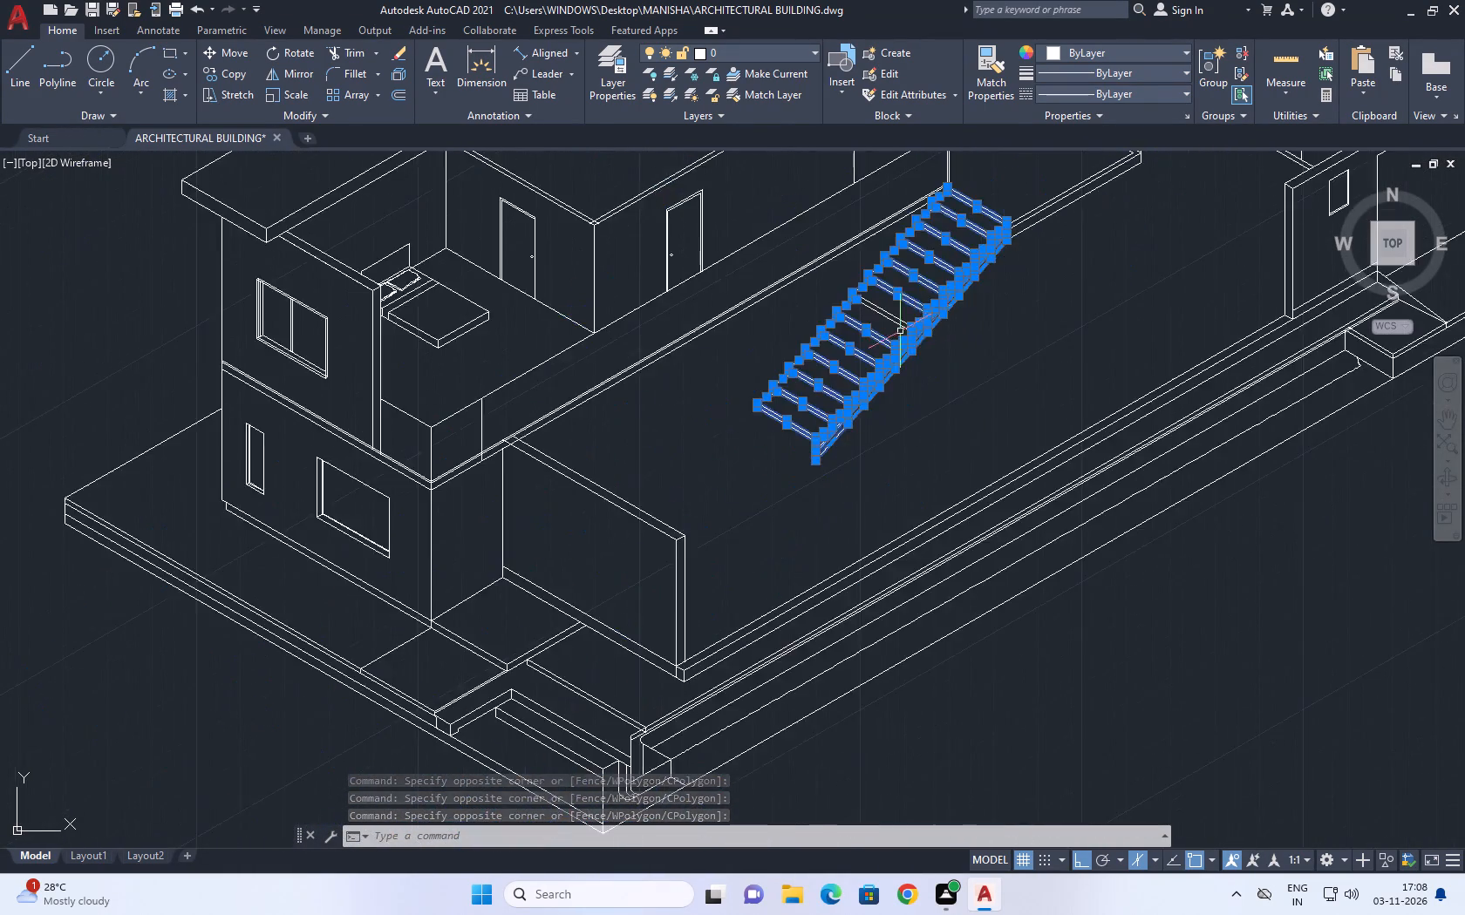
pyautogui.scroll(-2, 900, 331)
pyautogui.scroll(6, 923, 249)
pyautogui.moveTo(994, 499); pyautogui.dragTo(936, 322, button='middle')
pyautogui.scroll(-2, 964, 410)
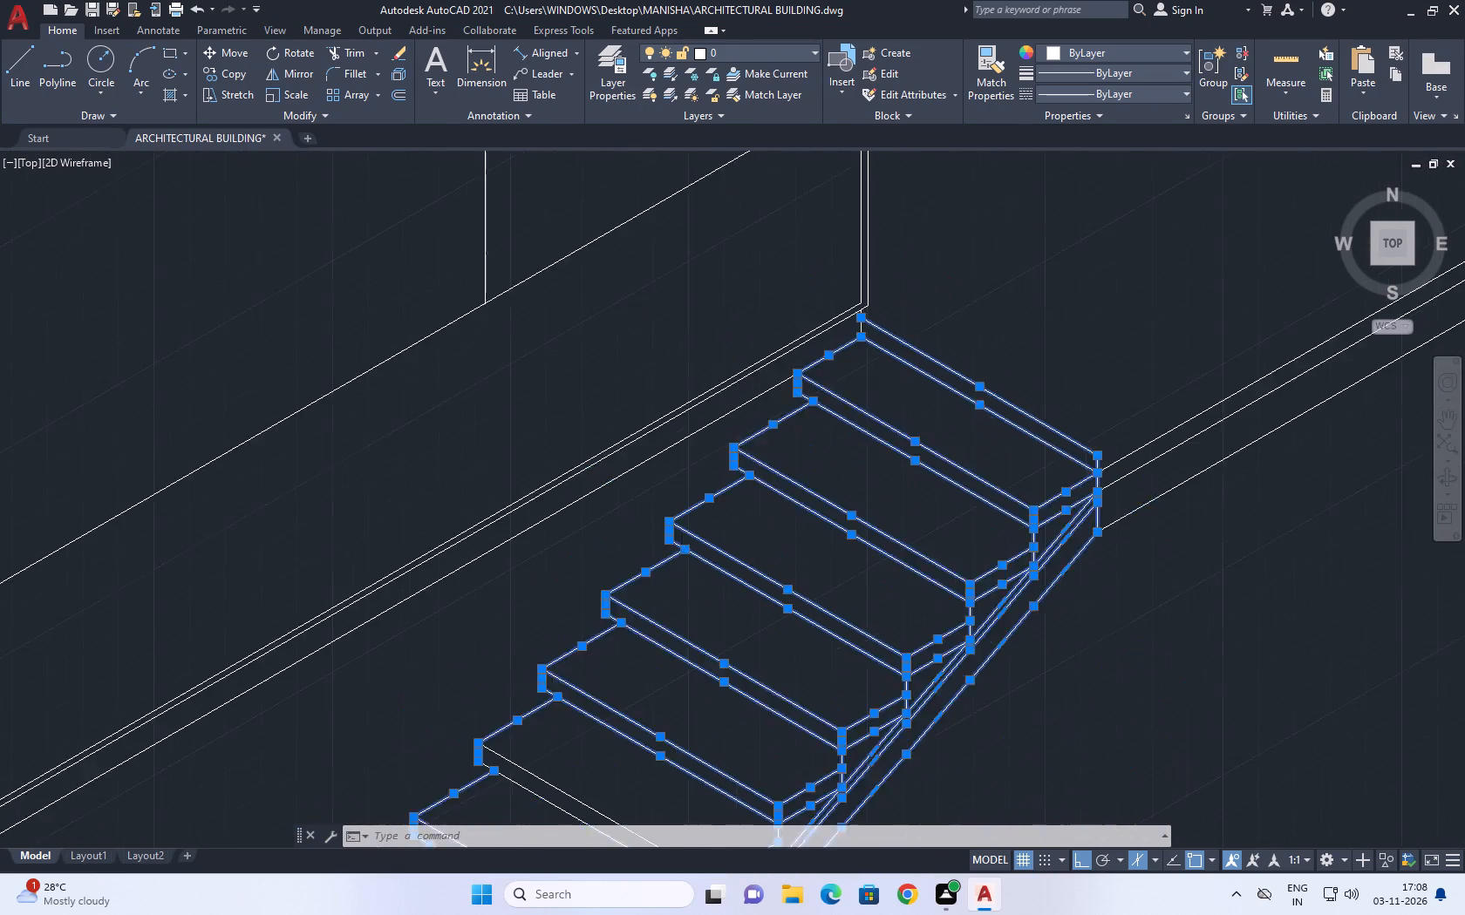
pyautogui.scroll(-2, 964, 411)
pyautogui.press('b')
pyautogui.press('space')
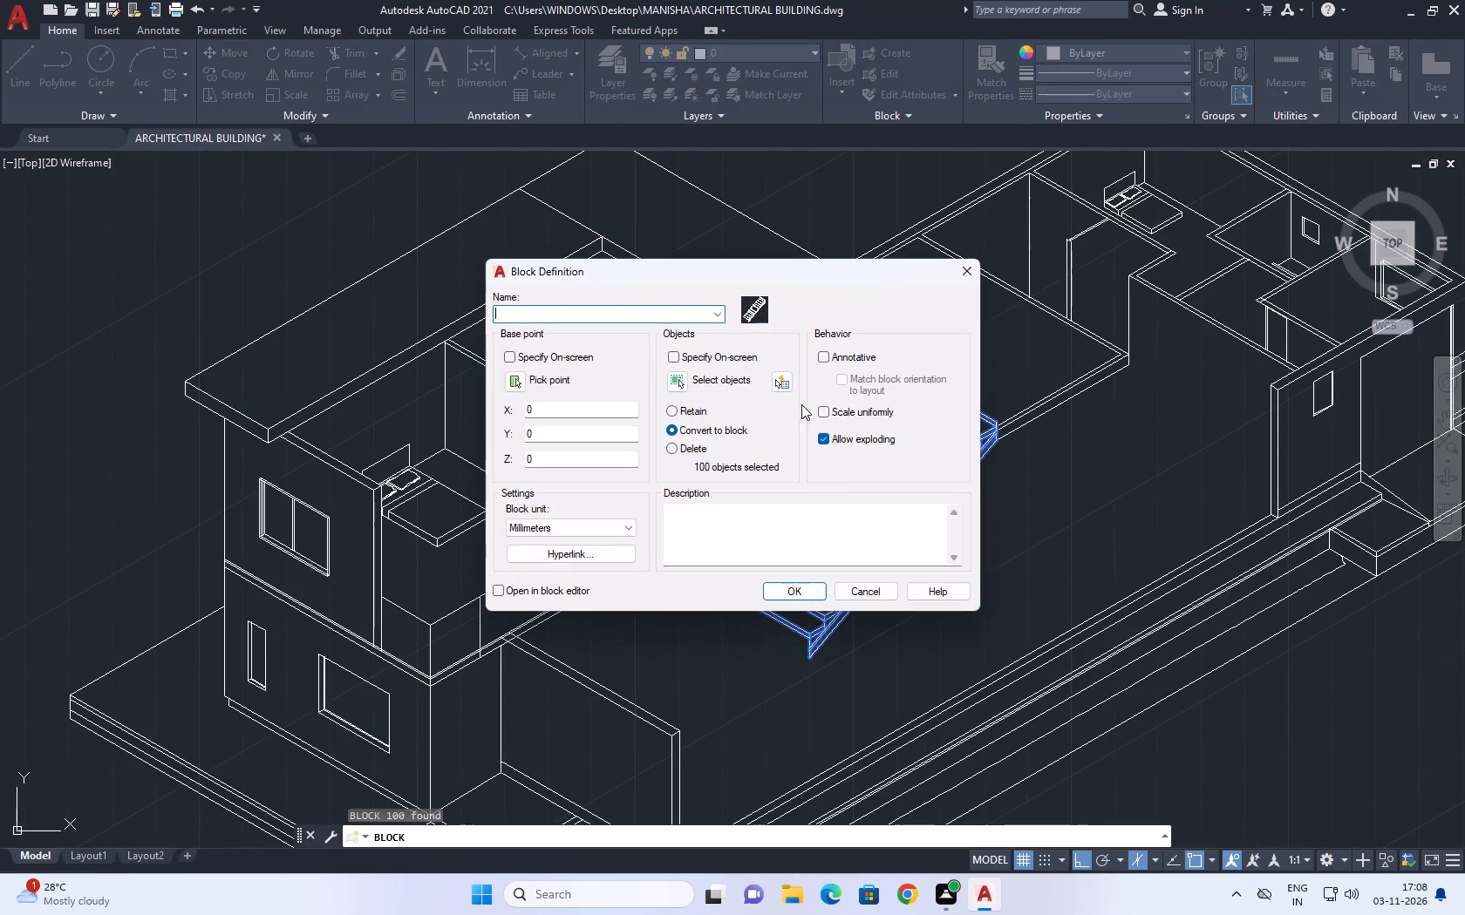
pyautogui.press('s')
pyautogui.press('t')
pyautogui.press('a')
pyautogui.press('i')
pyautogui.press('r')
pyautogui.press('s')
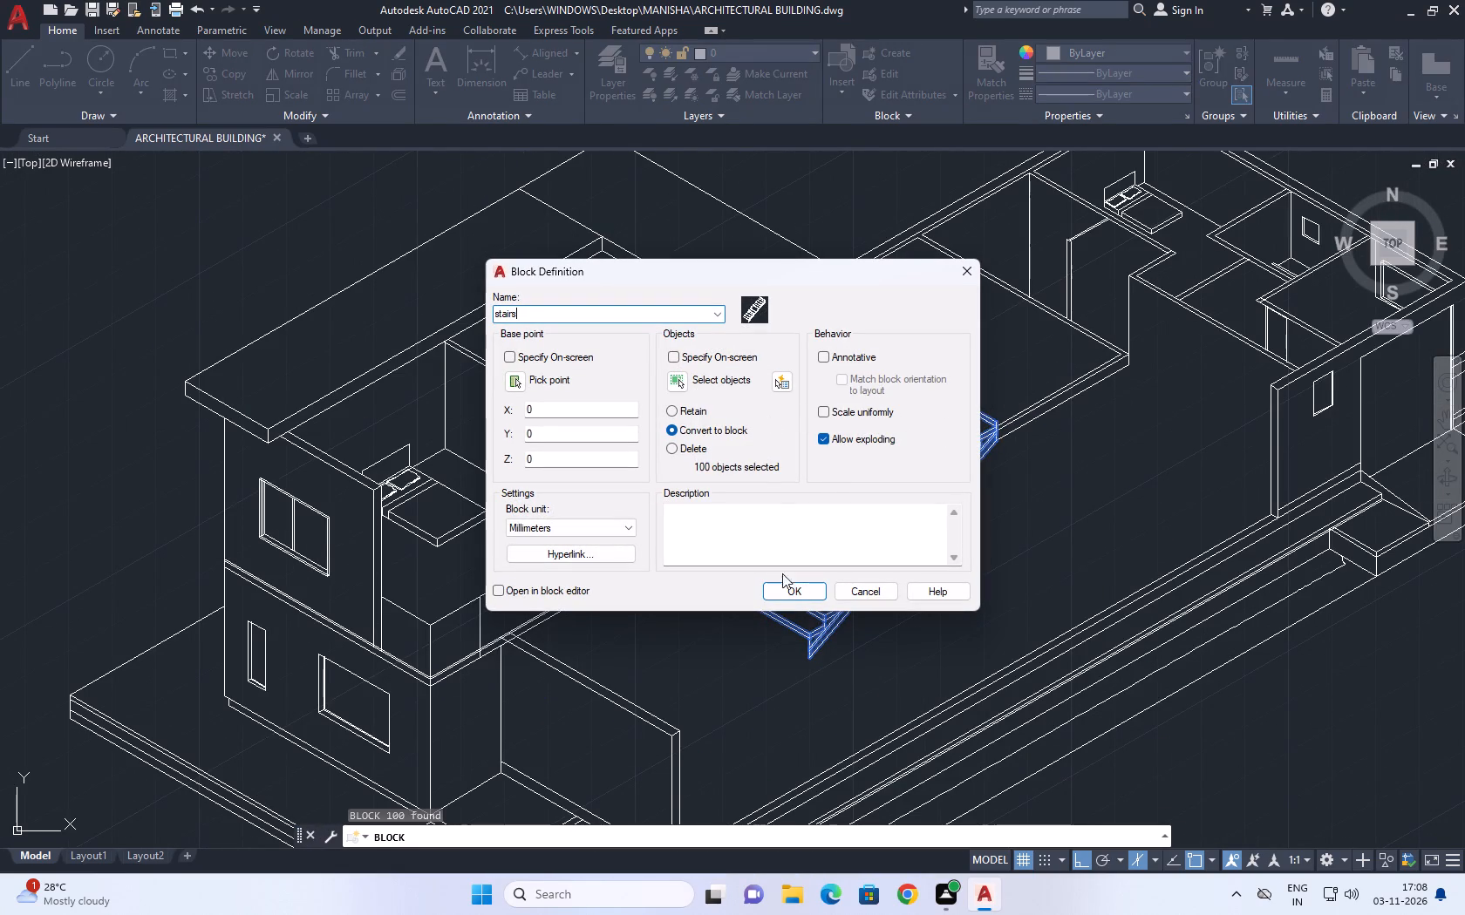
pyautogui.click(791, 596)
pyautogui.click(861, 667)
pyautogui.click(798, 601)
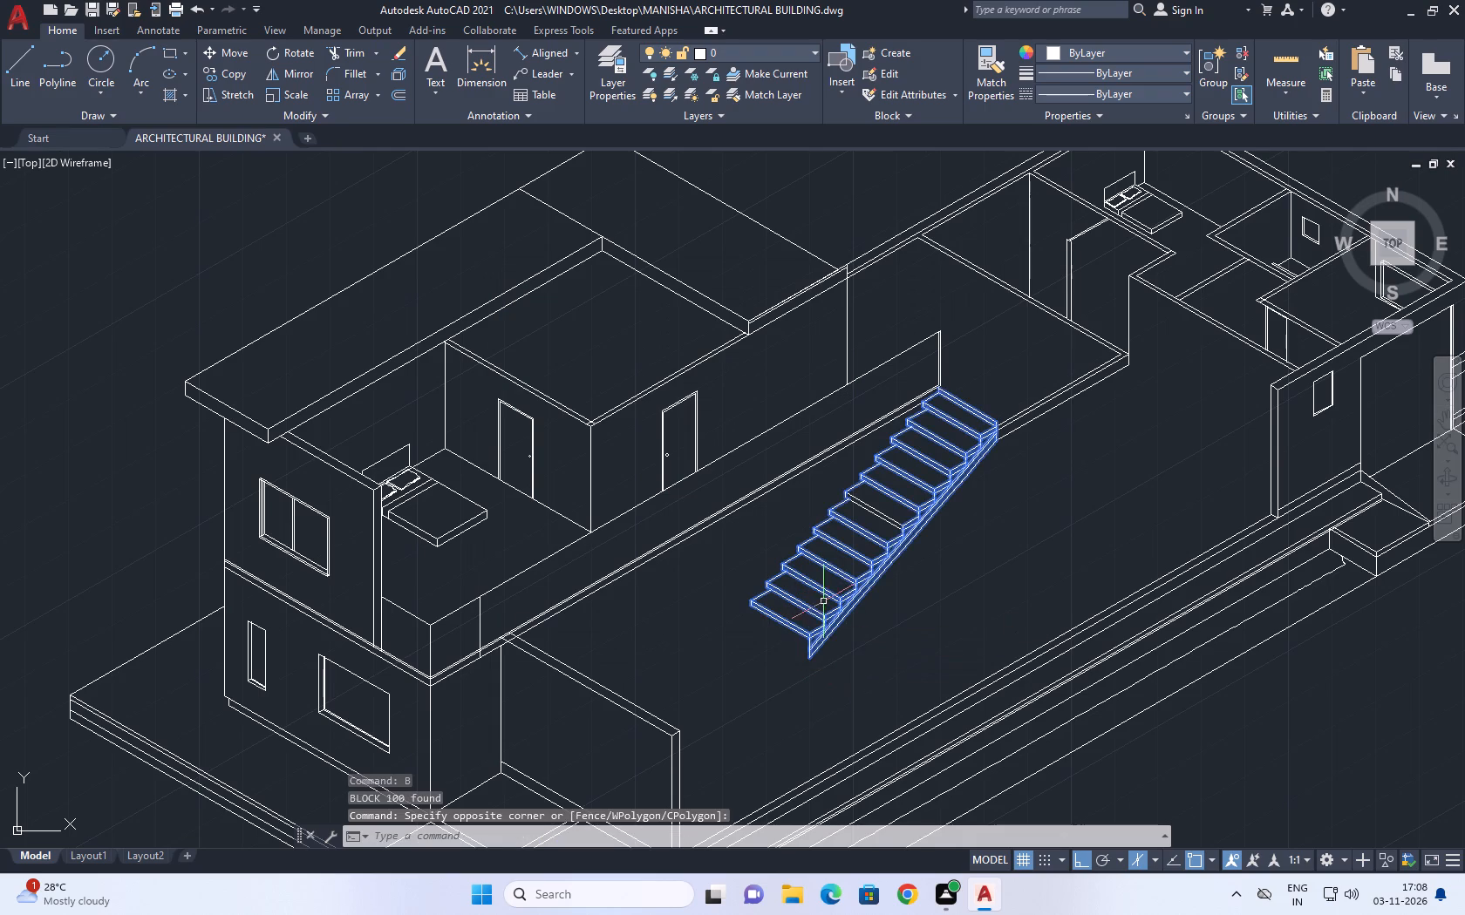
pyautogui.press('Escape')
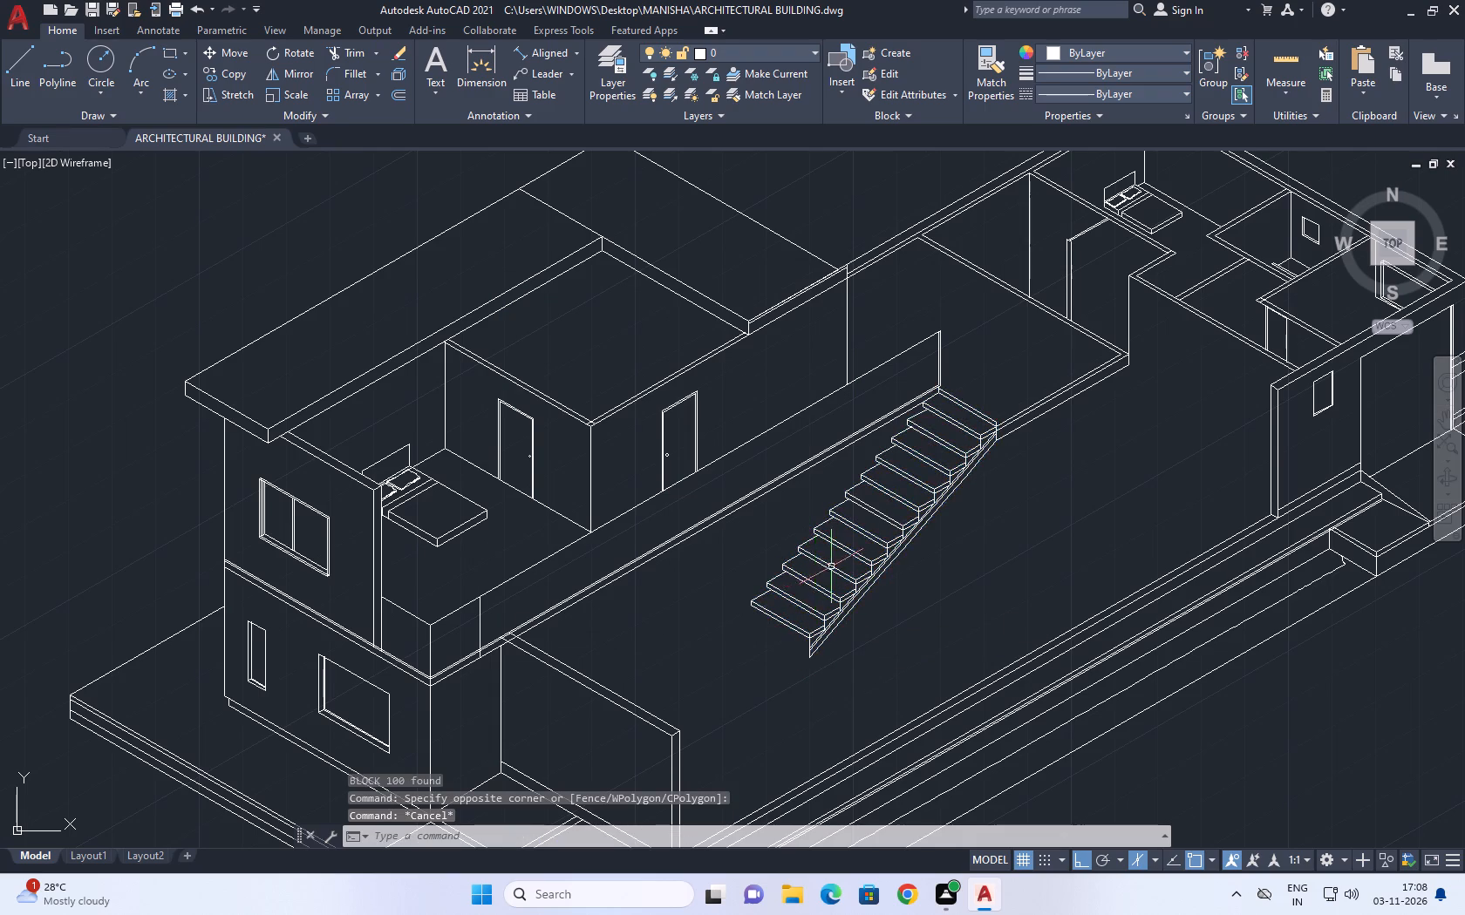
# Draw a vertical handrail post line about 900 mm high from the outer front corner of the lowest tread.
pyautogui.press('l')
pyautogui.press('space')
pyautogui.scroll(3, 821, 638)
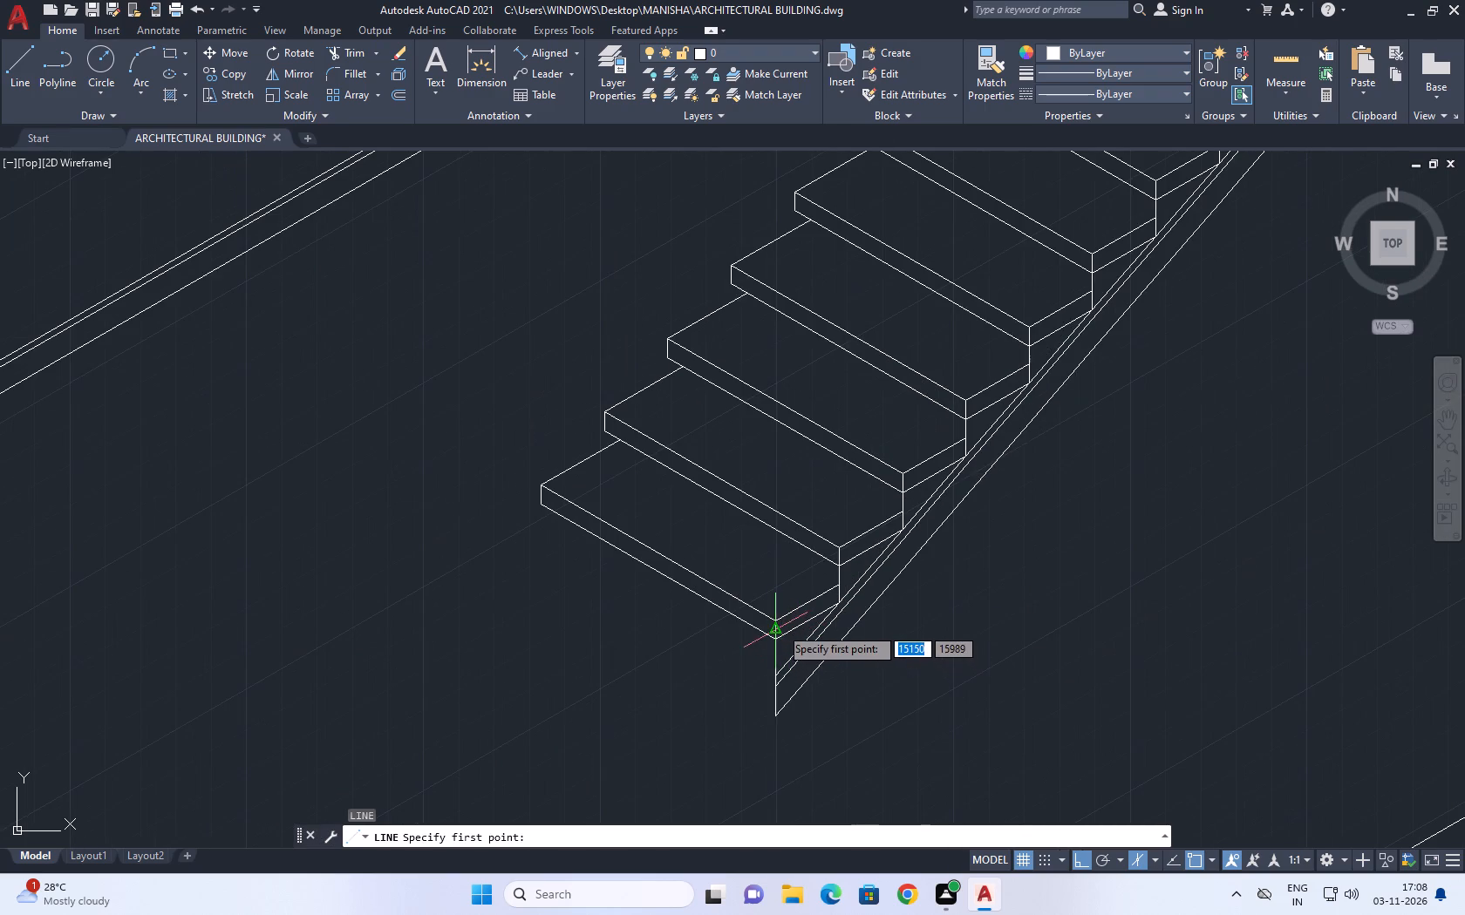
pyautogui.click(776, 616)
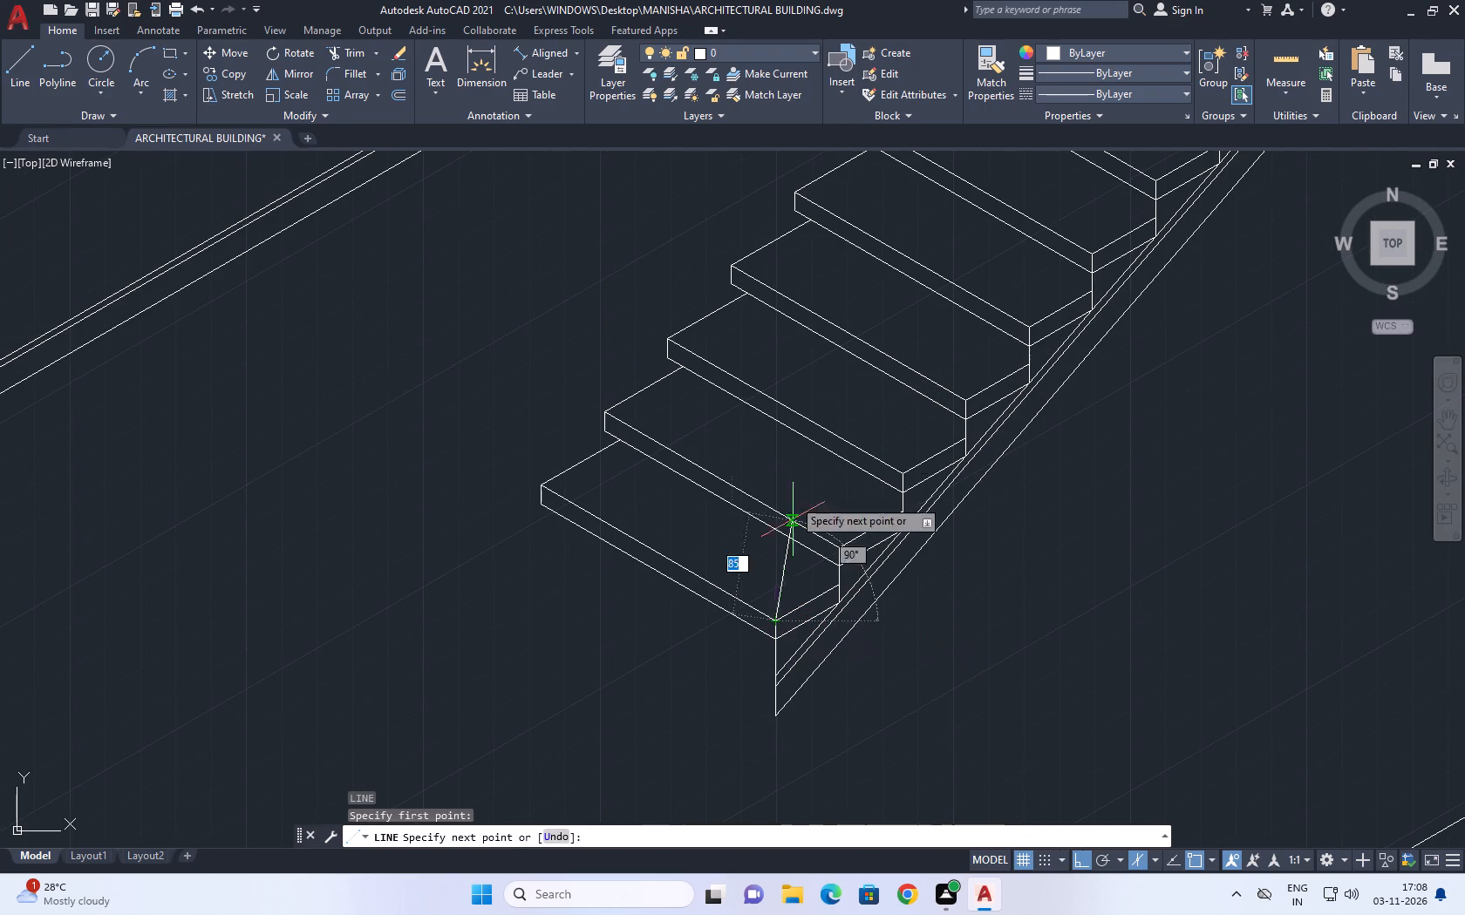
pyautogui.moveTo(804, 312); pyautogui.dragTo(801, 346, button='middle')
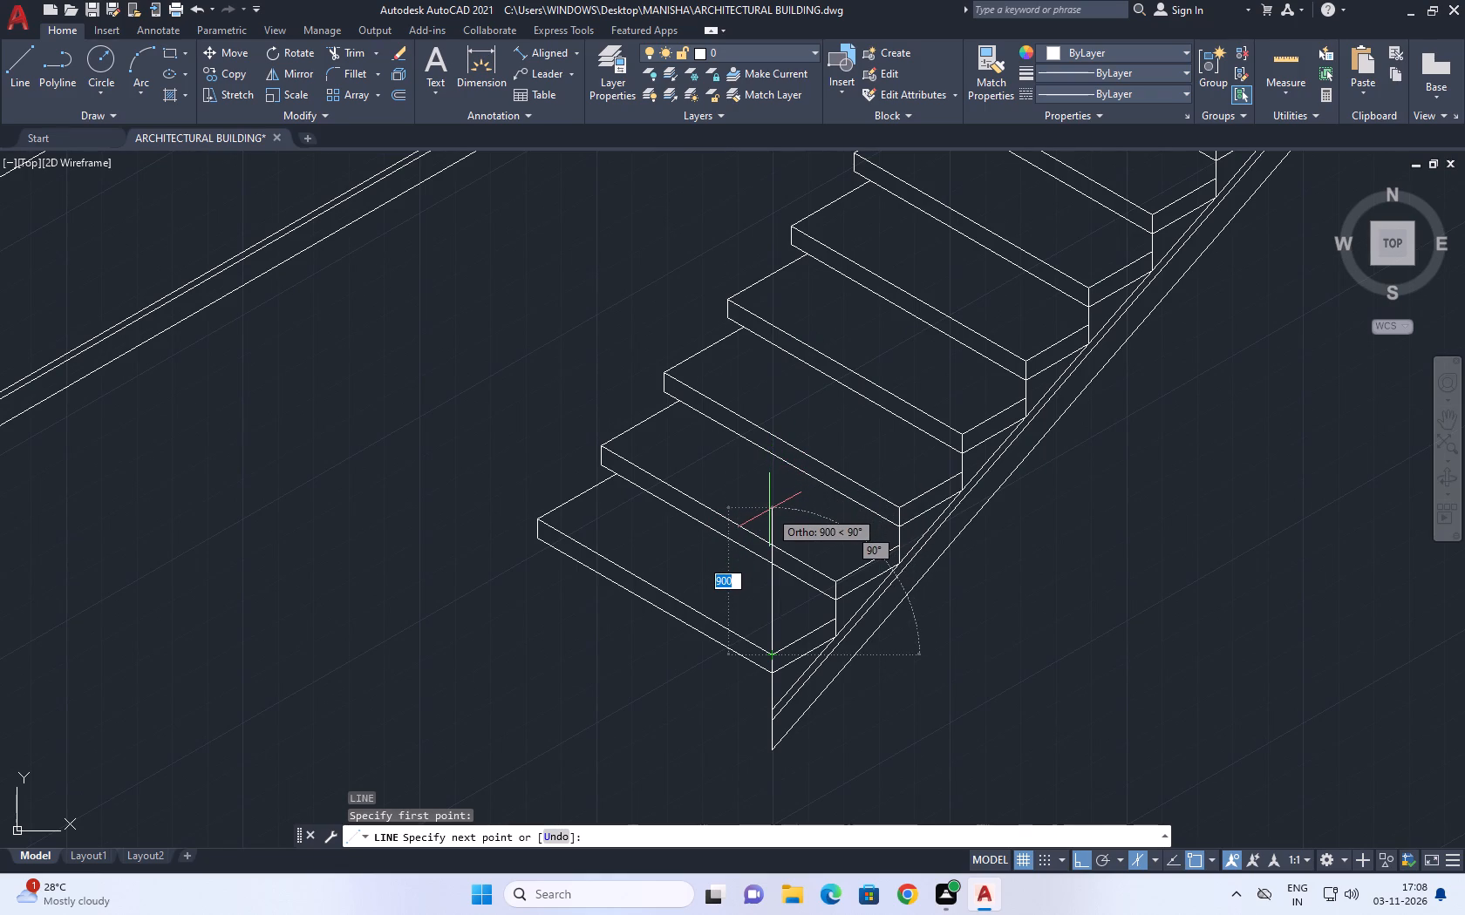
pyautogui.click(769, 512)
pyautogui.scroll(-1, 865, 460)
pyautogui.moveTo(929, 412); pyautogui.dragTo(828, 516, button='middle')
pyautogui.scroll(-3, 731, 566)
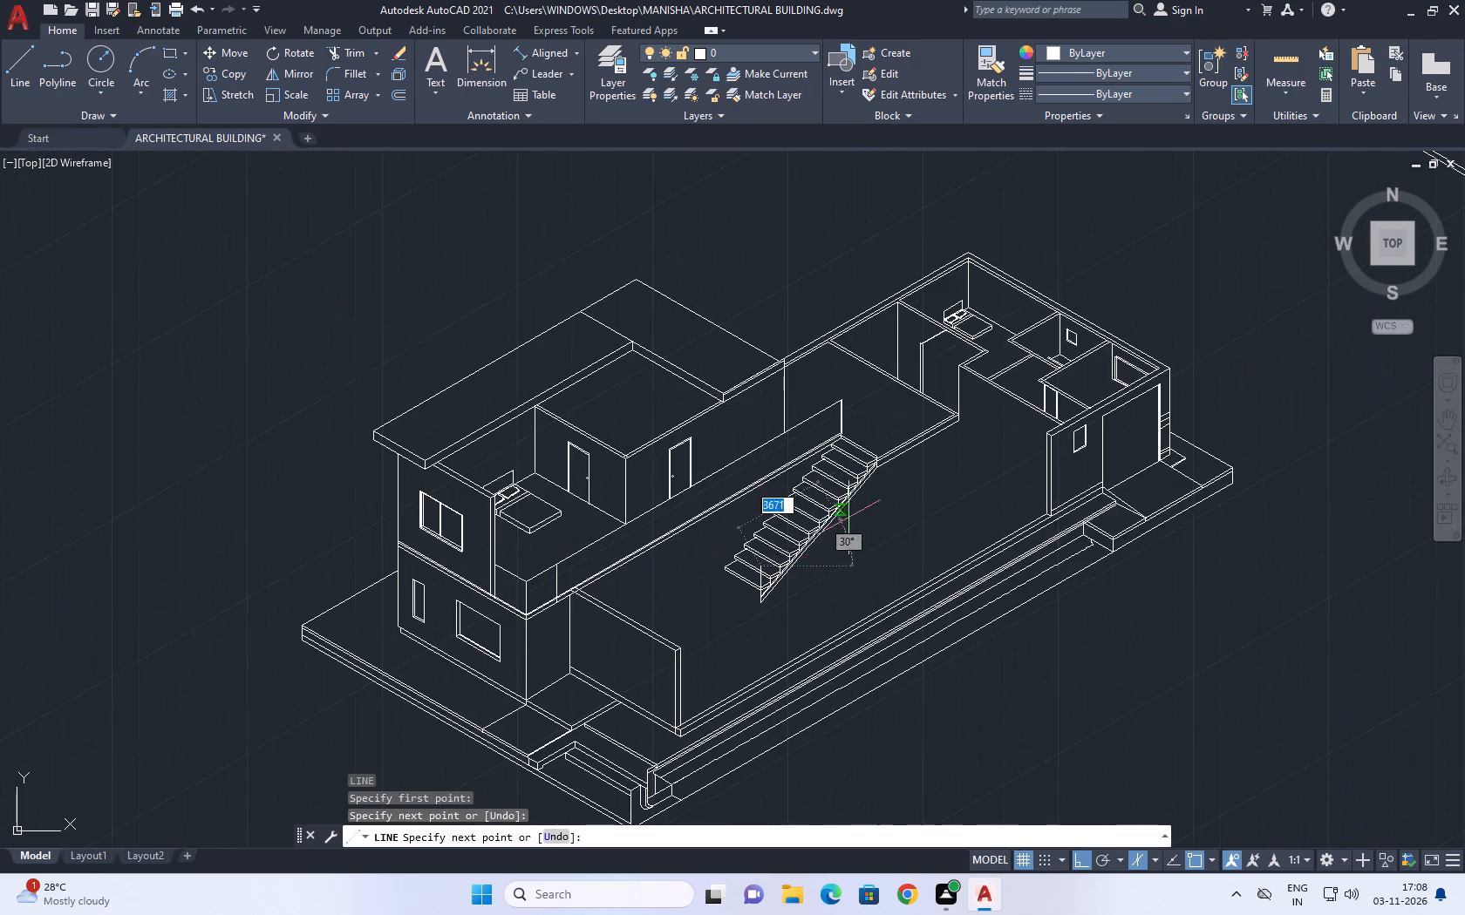
pyautogui.press('Escape')
# Draw a vertical handrail post line upward from the outer corner at the top of the flight.
pyautogui.scroll(5, 869, 447)
pyautogui.press('space')
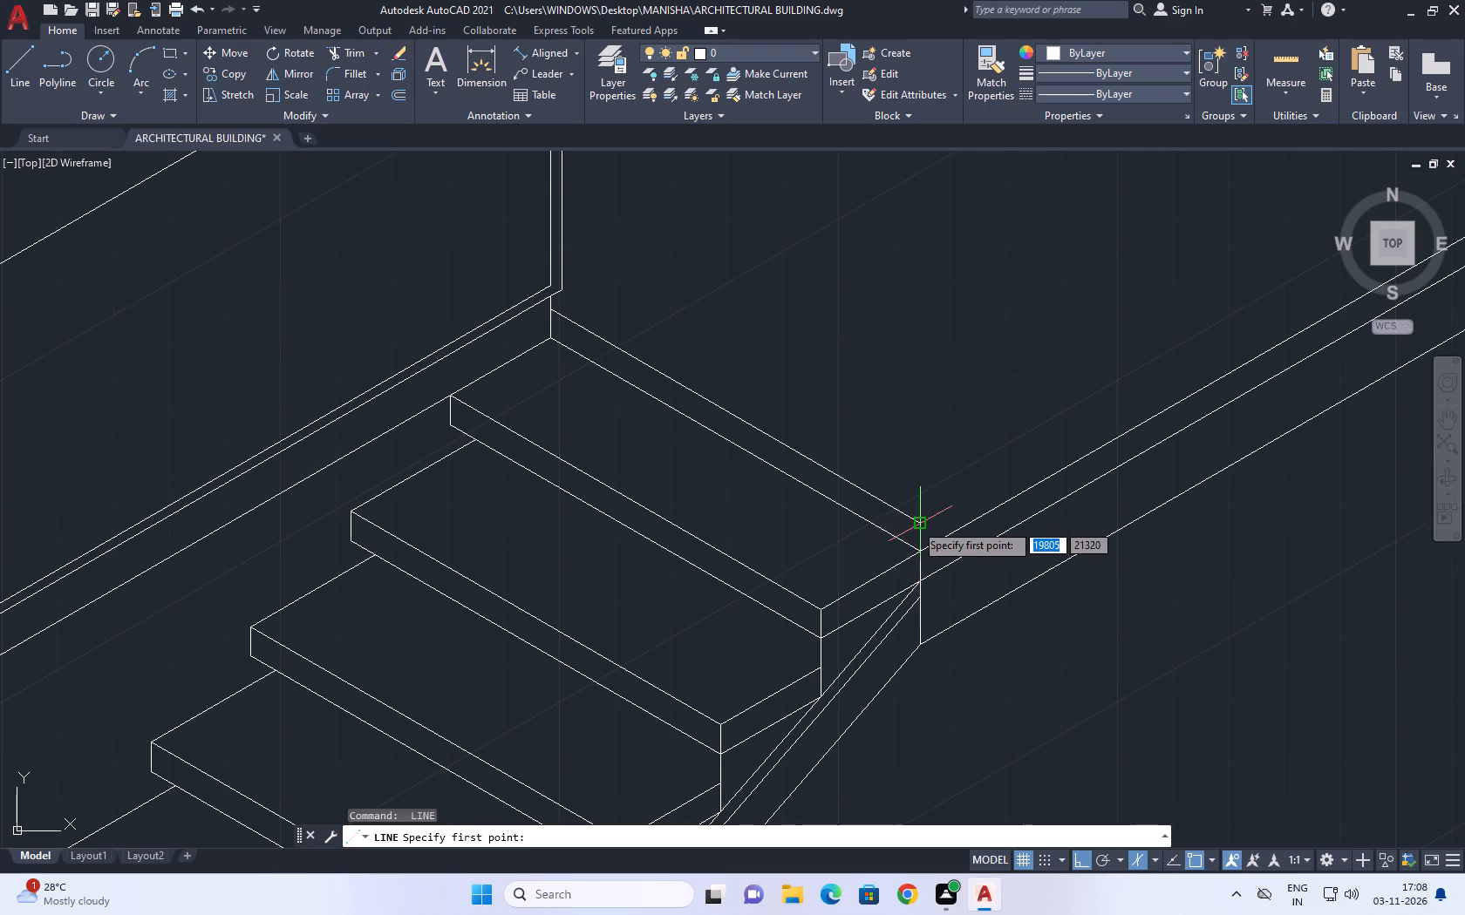
pyautogui.click(914, 523)
pyautogui.scroll(-4, 908, 502)
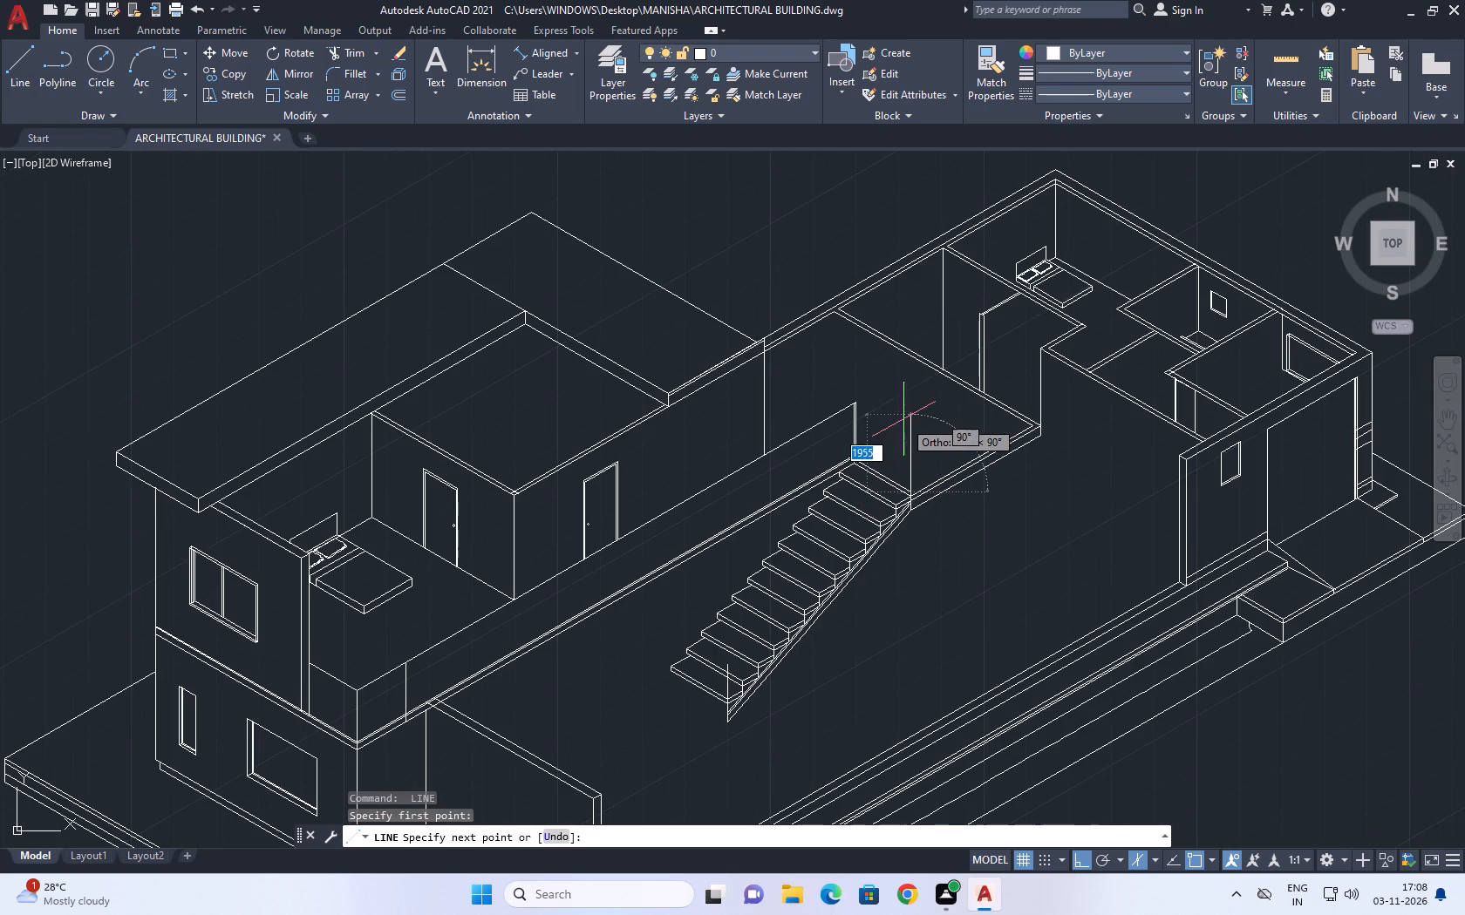
pyautogui.scroll(3, 847, 401)
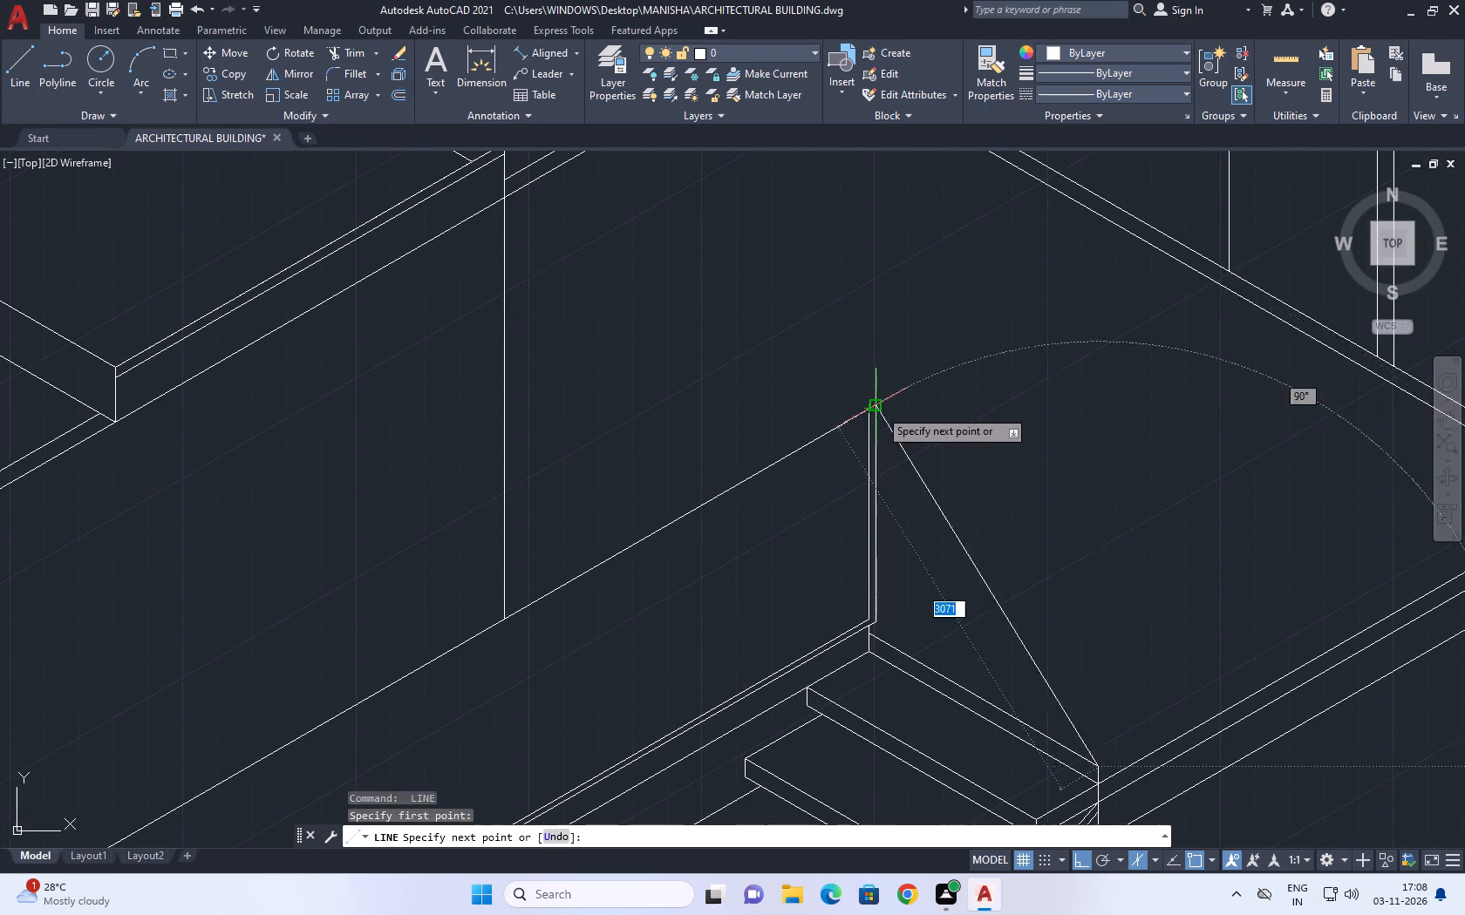
pyautogui.click(1093, 490)
pyautogui.press('Escape')
# Draw a guide line along the left isoplane from the floor railing's top corner across the upper stair post.
pyautogui.press('space')
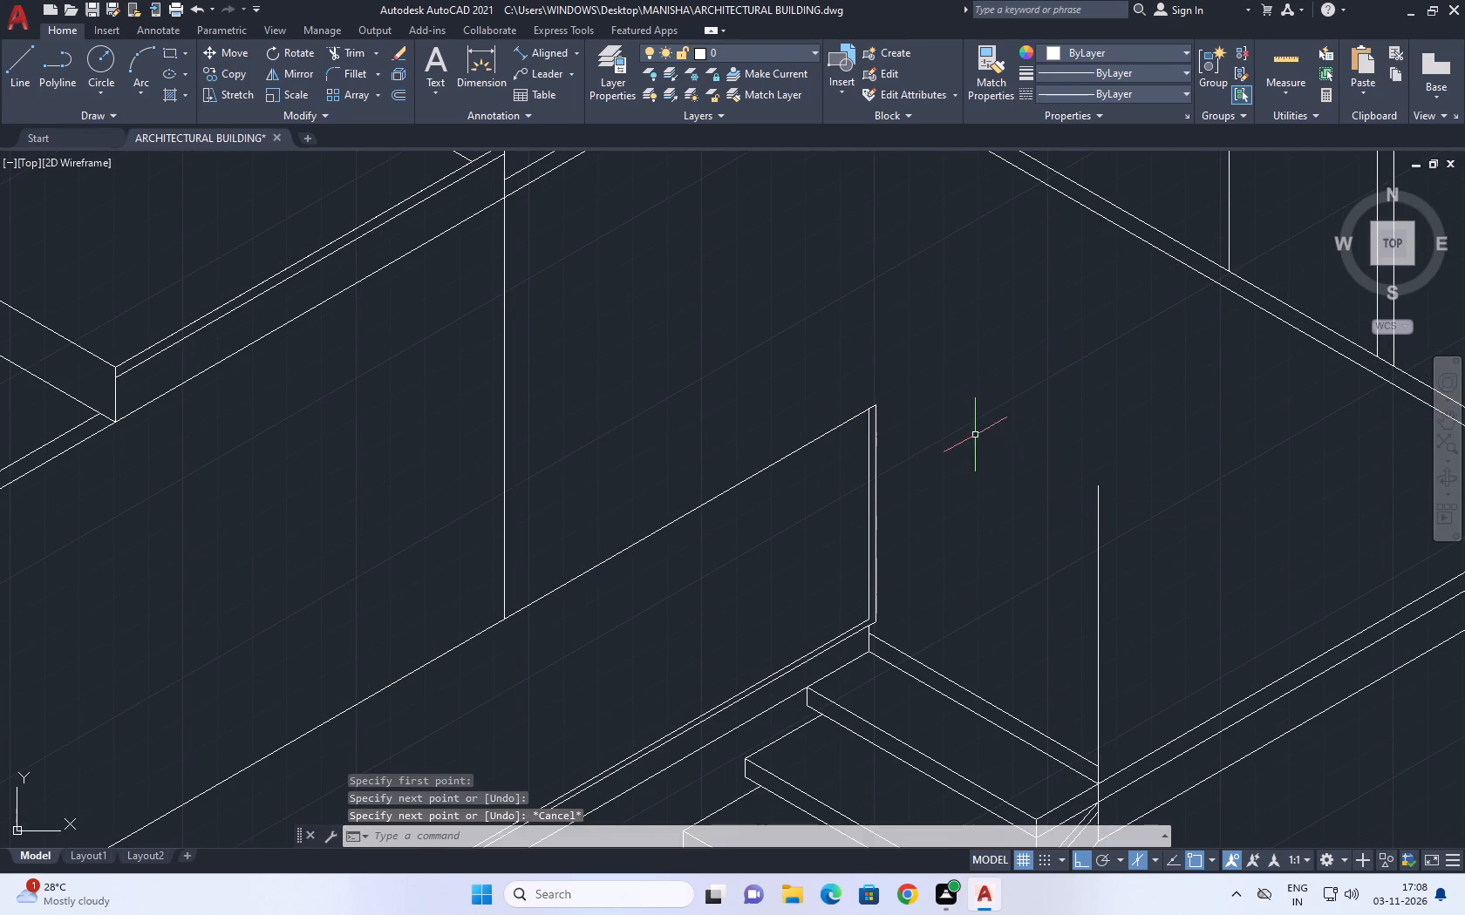
pyautogui.click(878, 405)
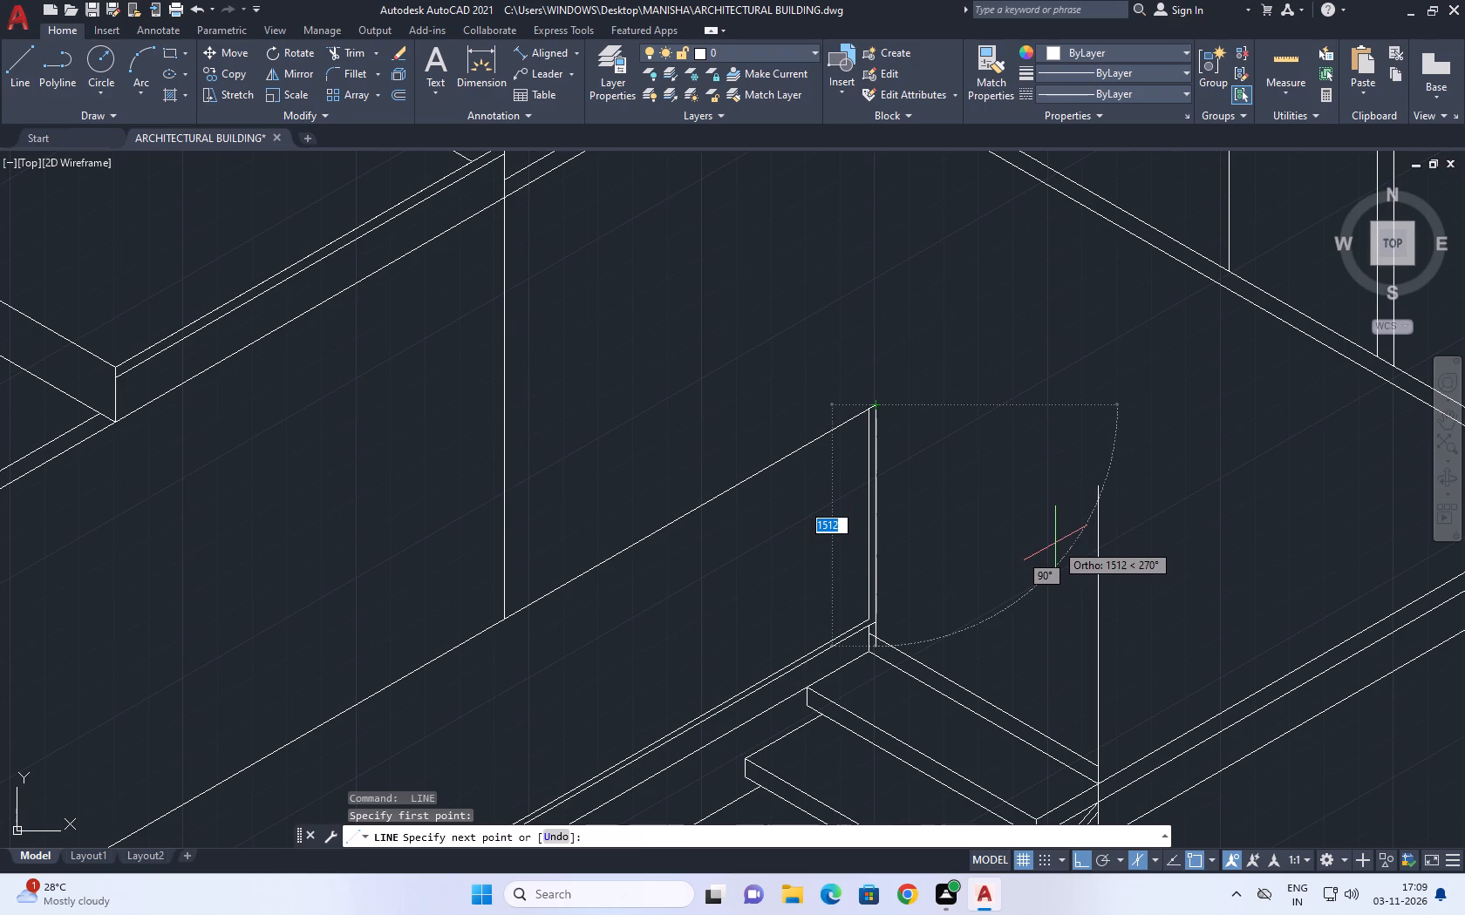
pyautogui.press('F5')
pyautogui.click(1128, 565)
pyautogui.press('Escape')
# Trim the part of the upper stair post that projects above the guide line.
pyautogui.press('t')
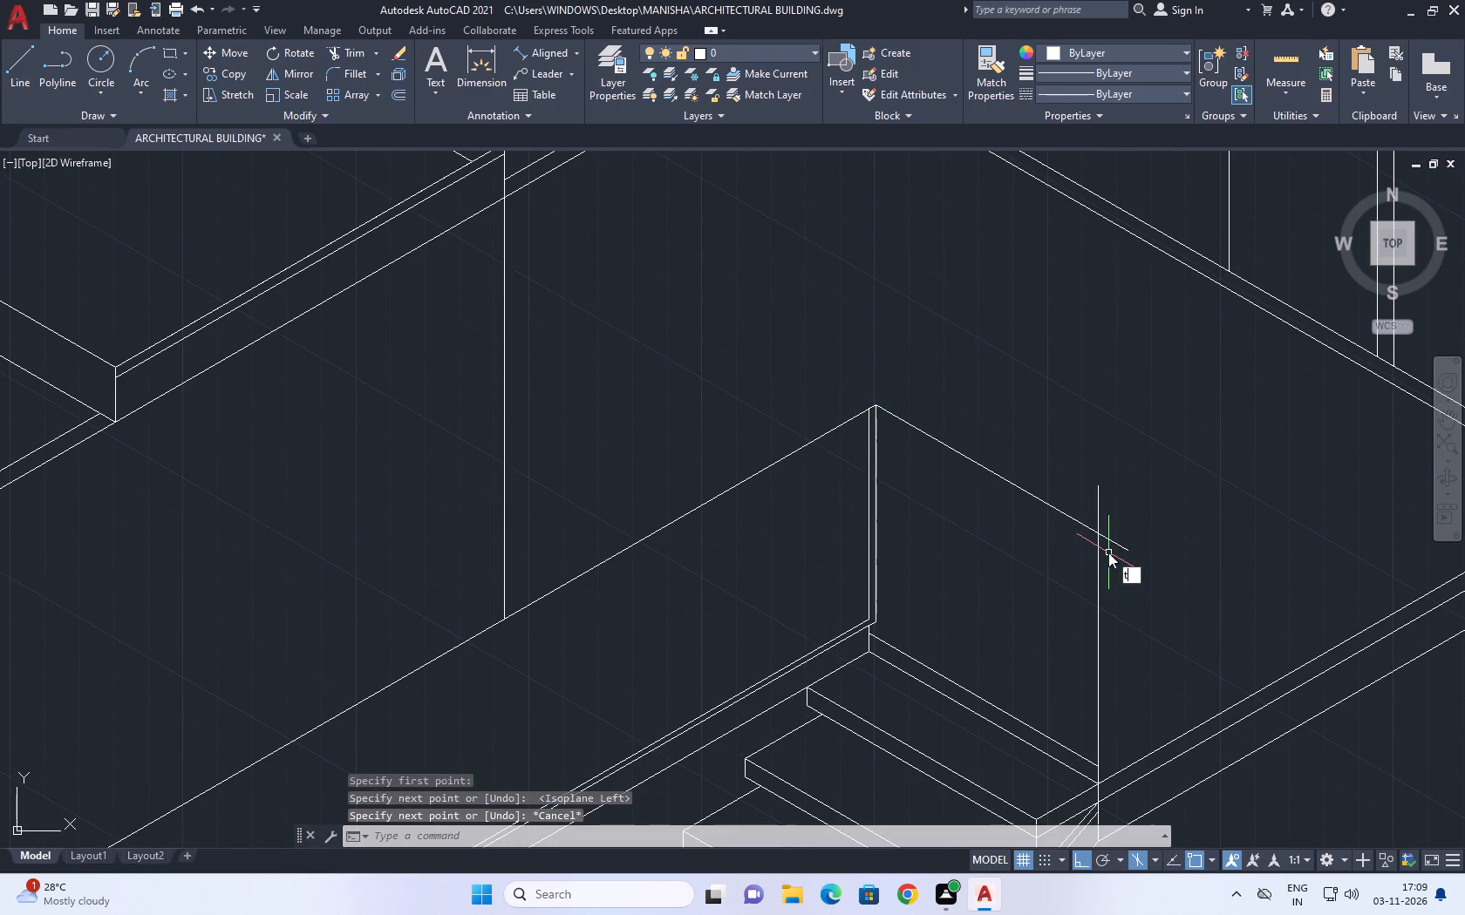
pyautogui.press('r')
pyautogui.press('space')
pyautogui.click(1096, 502)
pyautogui.click(1110, 502)
pyautogui.press('Escape')
# Delete the guide line between the floor railing's top corner and the upper stair post.
pyautogui.click(1053, 465)
pyautogui.click(1008, 498)
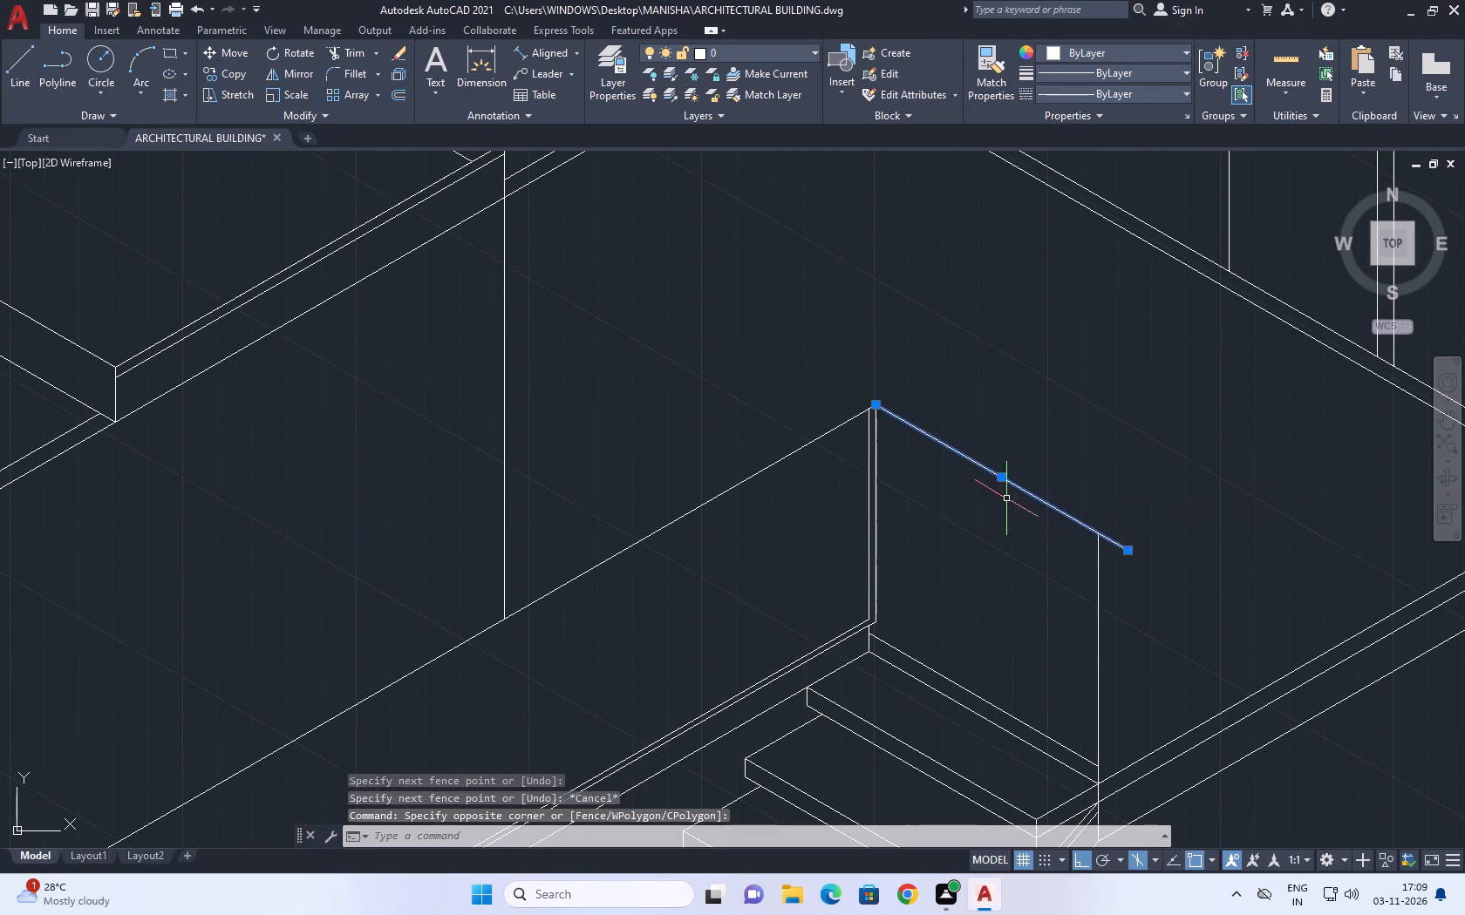
pyautogui.moveTo(1080, 500); pyautogui.dragTo(1032, 466, button='middle')
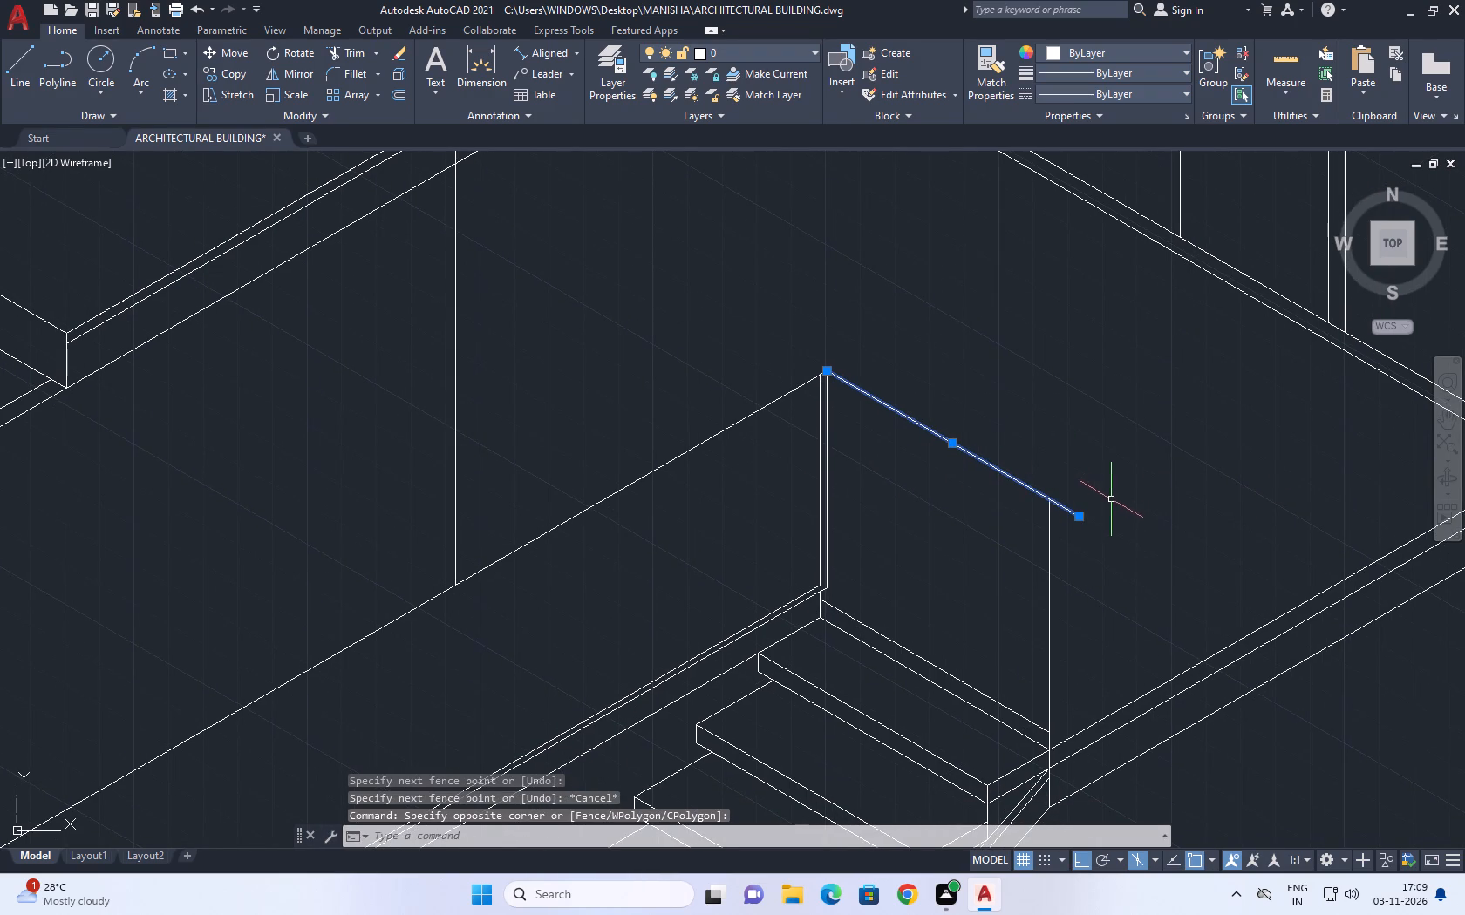
pyautogui.press('Delete')
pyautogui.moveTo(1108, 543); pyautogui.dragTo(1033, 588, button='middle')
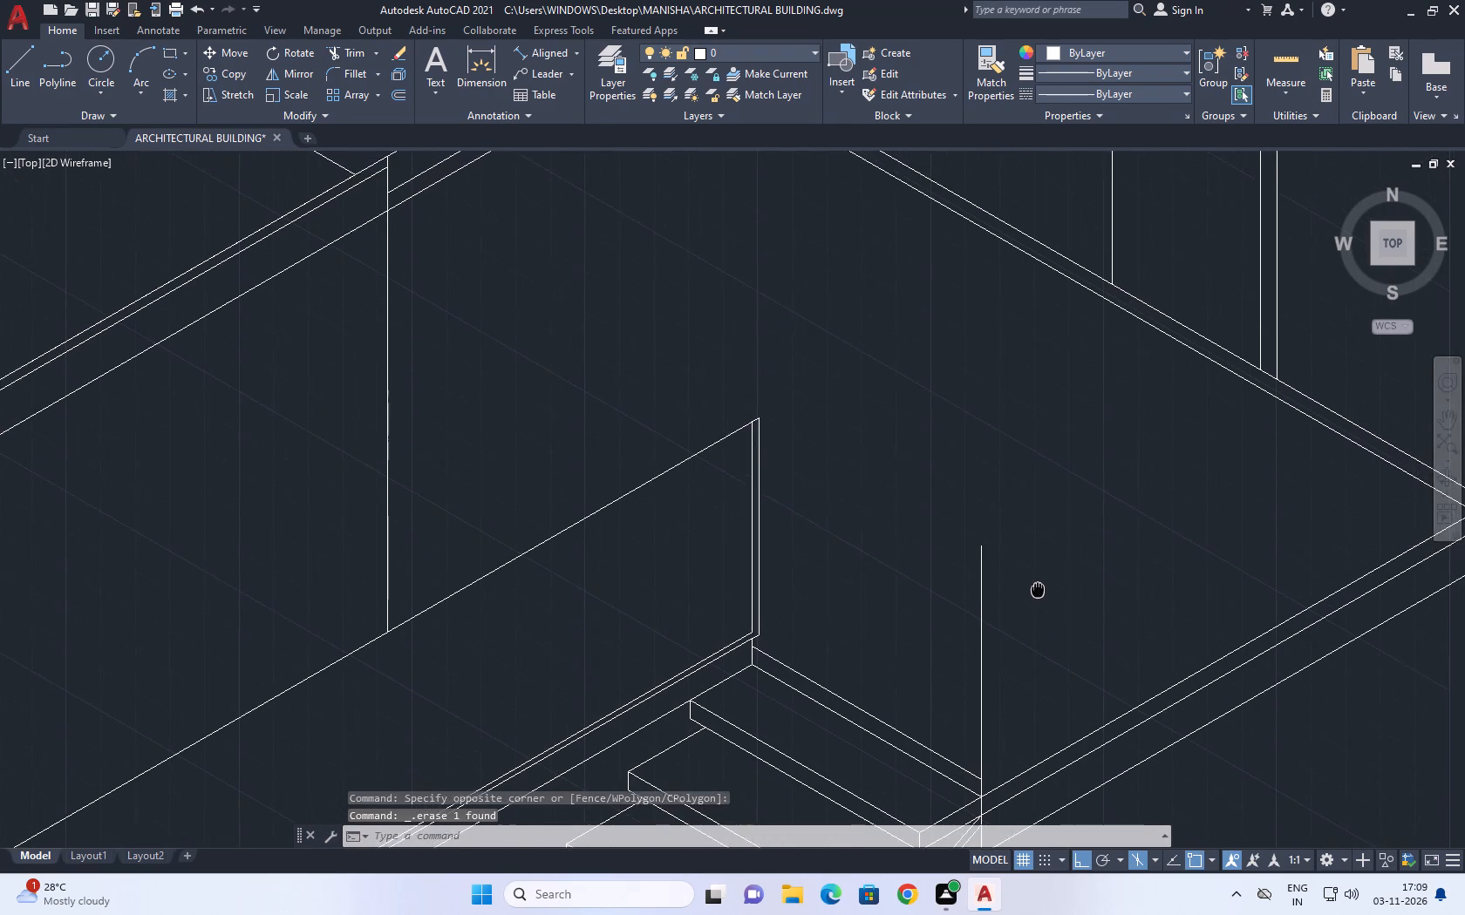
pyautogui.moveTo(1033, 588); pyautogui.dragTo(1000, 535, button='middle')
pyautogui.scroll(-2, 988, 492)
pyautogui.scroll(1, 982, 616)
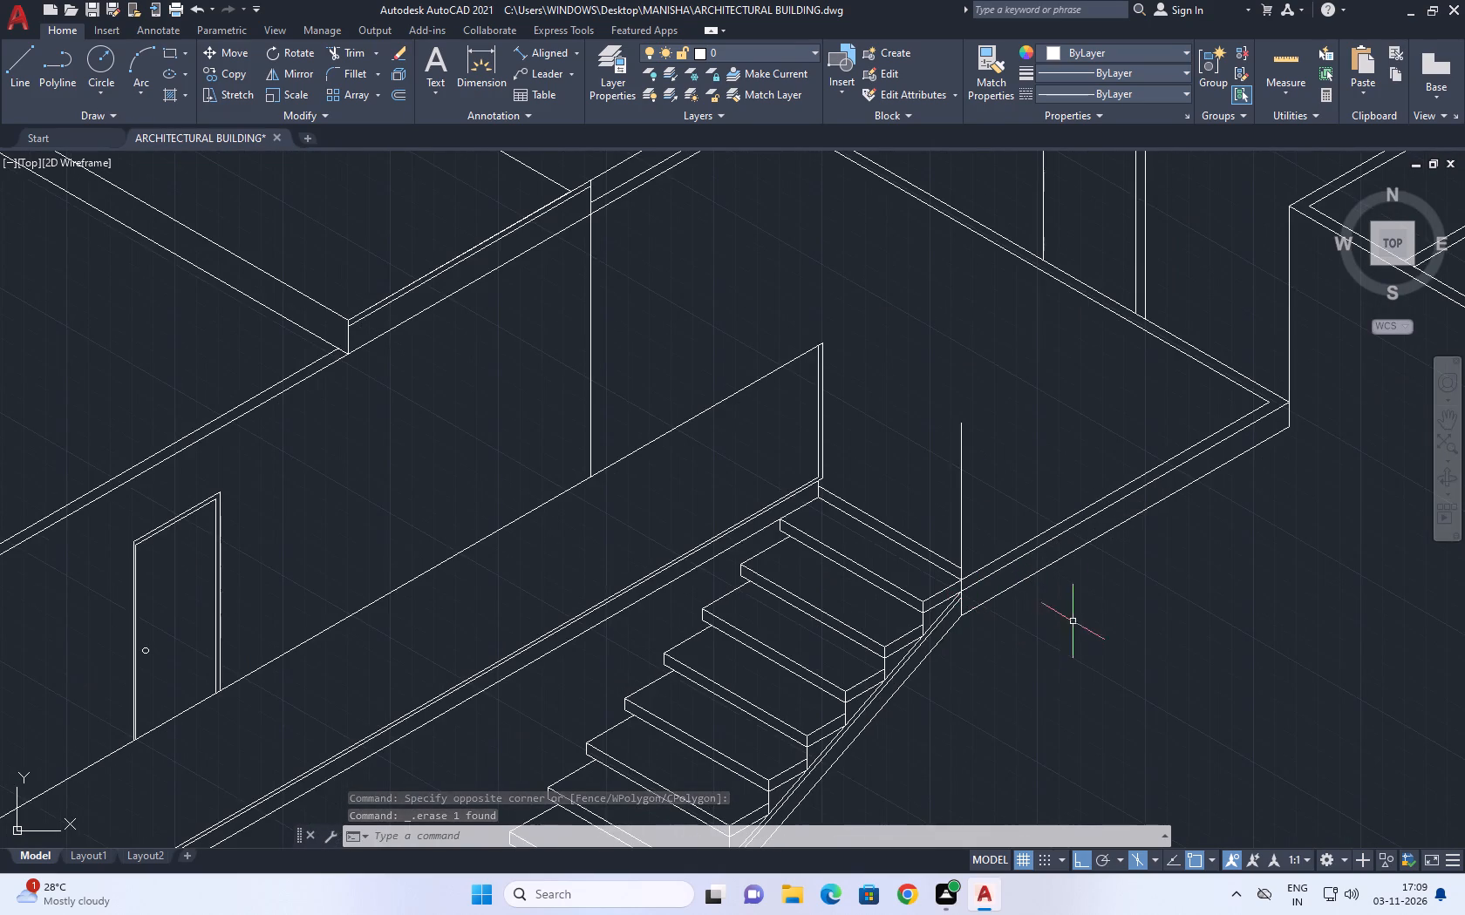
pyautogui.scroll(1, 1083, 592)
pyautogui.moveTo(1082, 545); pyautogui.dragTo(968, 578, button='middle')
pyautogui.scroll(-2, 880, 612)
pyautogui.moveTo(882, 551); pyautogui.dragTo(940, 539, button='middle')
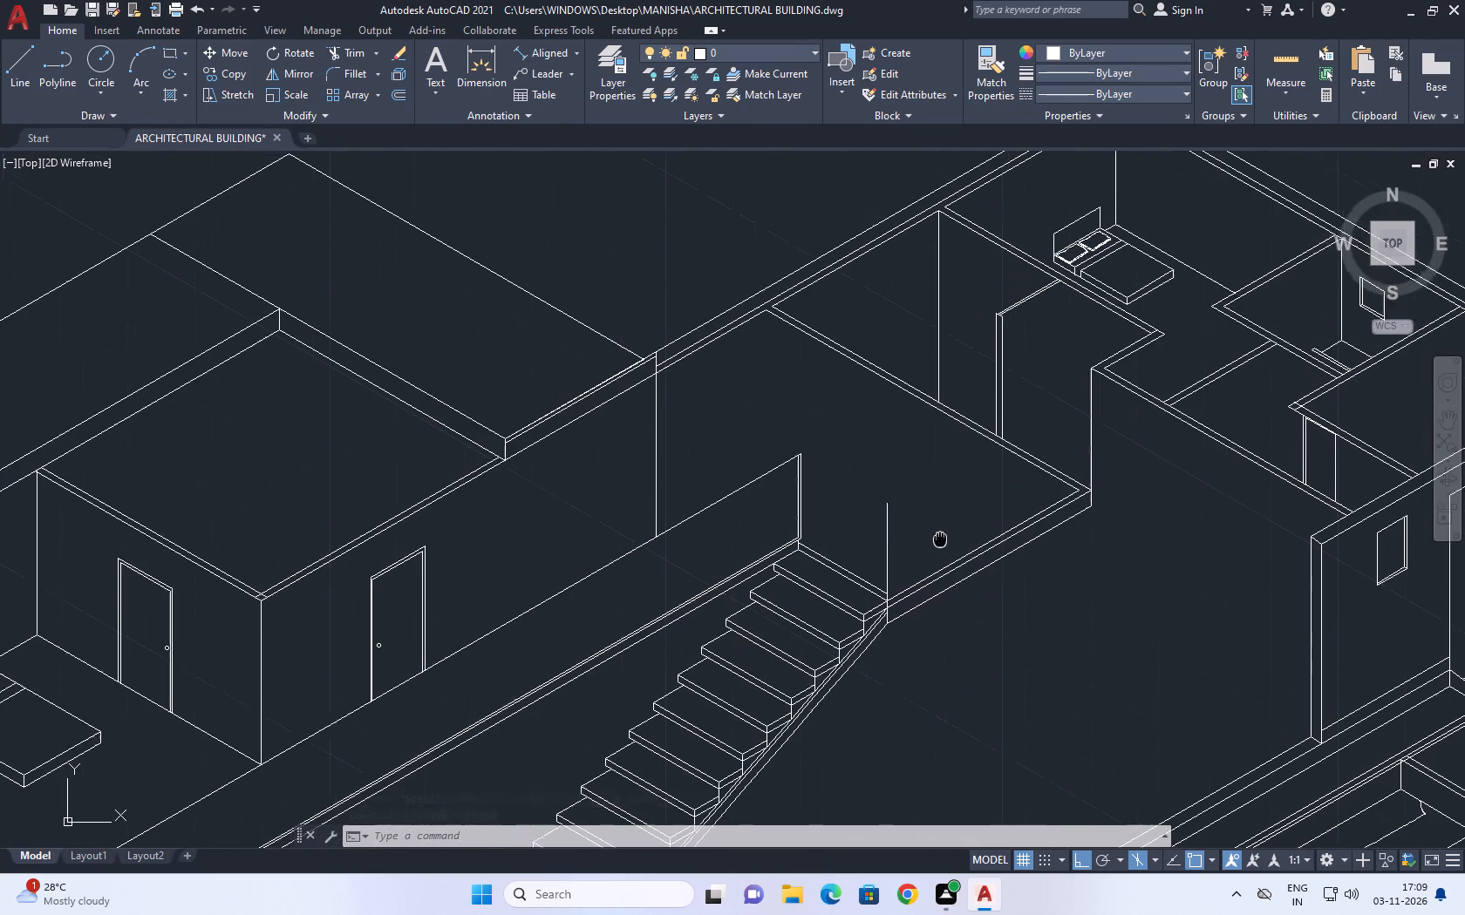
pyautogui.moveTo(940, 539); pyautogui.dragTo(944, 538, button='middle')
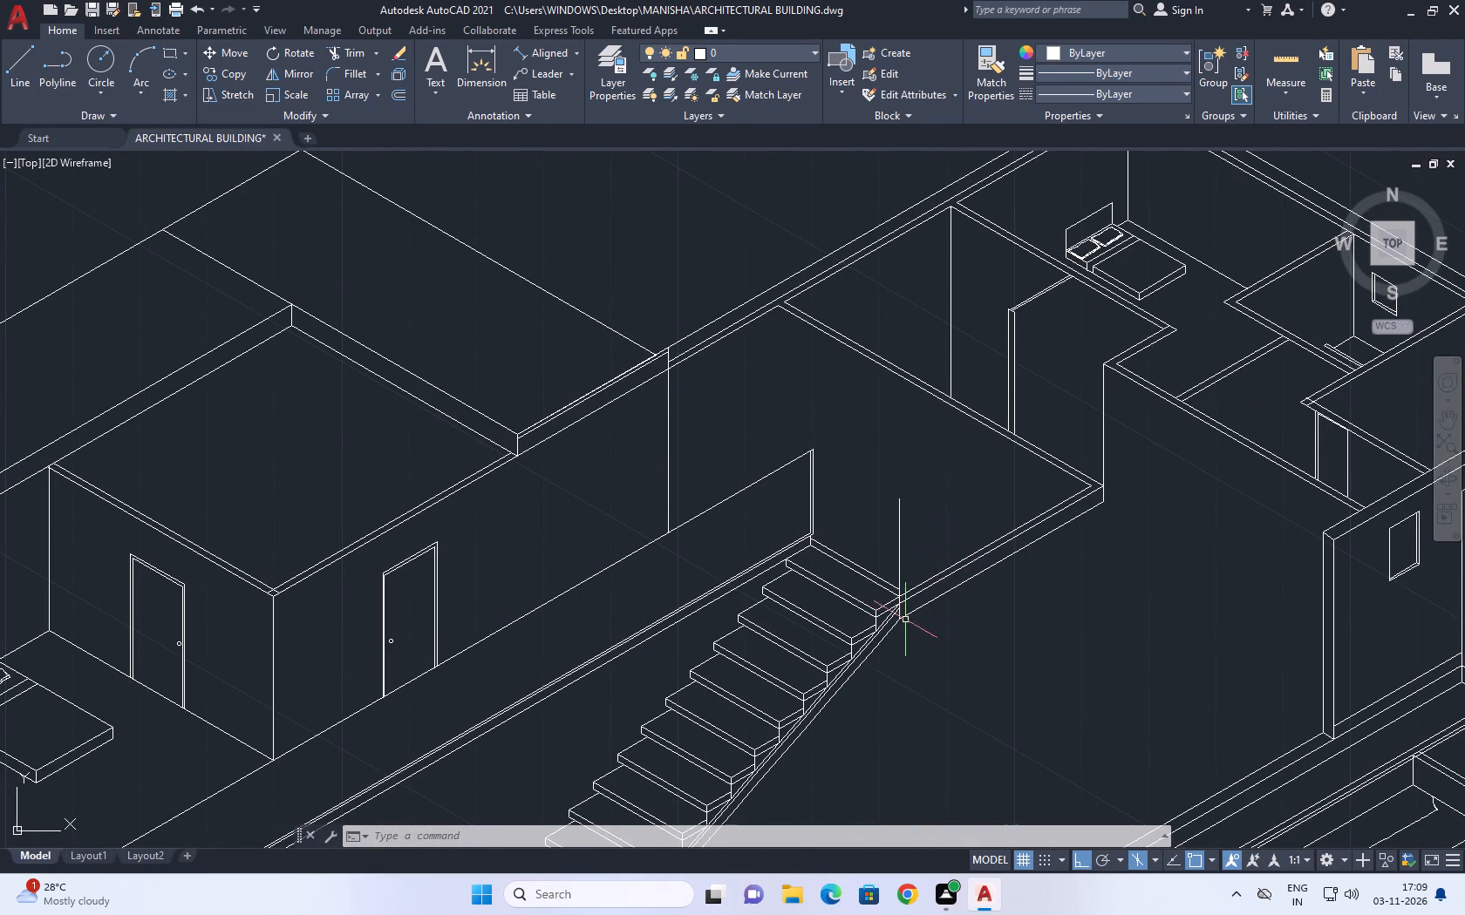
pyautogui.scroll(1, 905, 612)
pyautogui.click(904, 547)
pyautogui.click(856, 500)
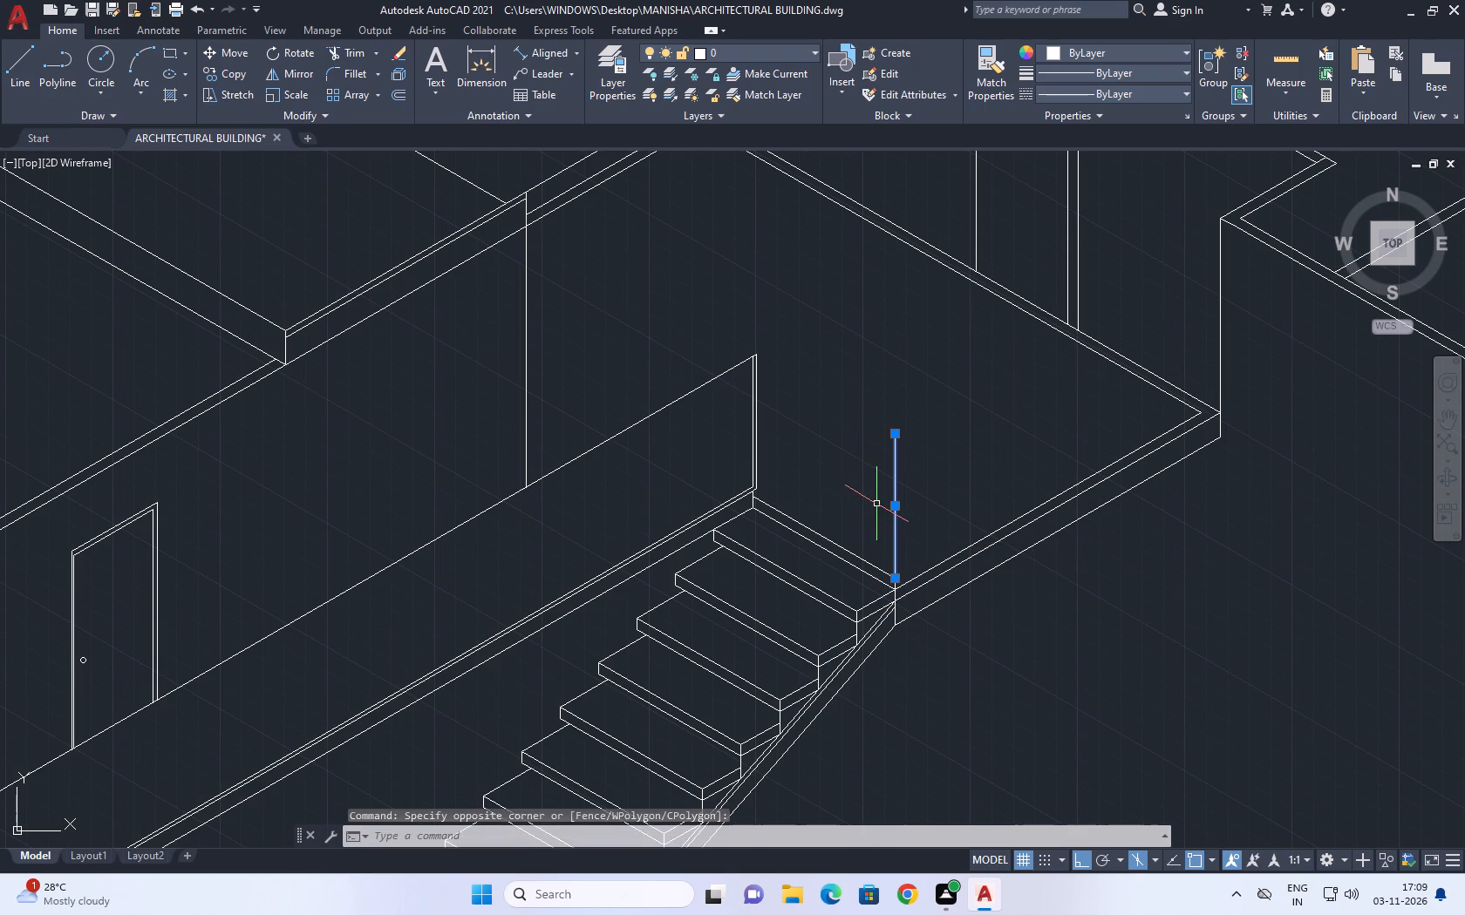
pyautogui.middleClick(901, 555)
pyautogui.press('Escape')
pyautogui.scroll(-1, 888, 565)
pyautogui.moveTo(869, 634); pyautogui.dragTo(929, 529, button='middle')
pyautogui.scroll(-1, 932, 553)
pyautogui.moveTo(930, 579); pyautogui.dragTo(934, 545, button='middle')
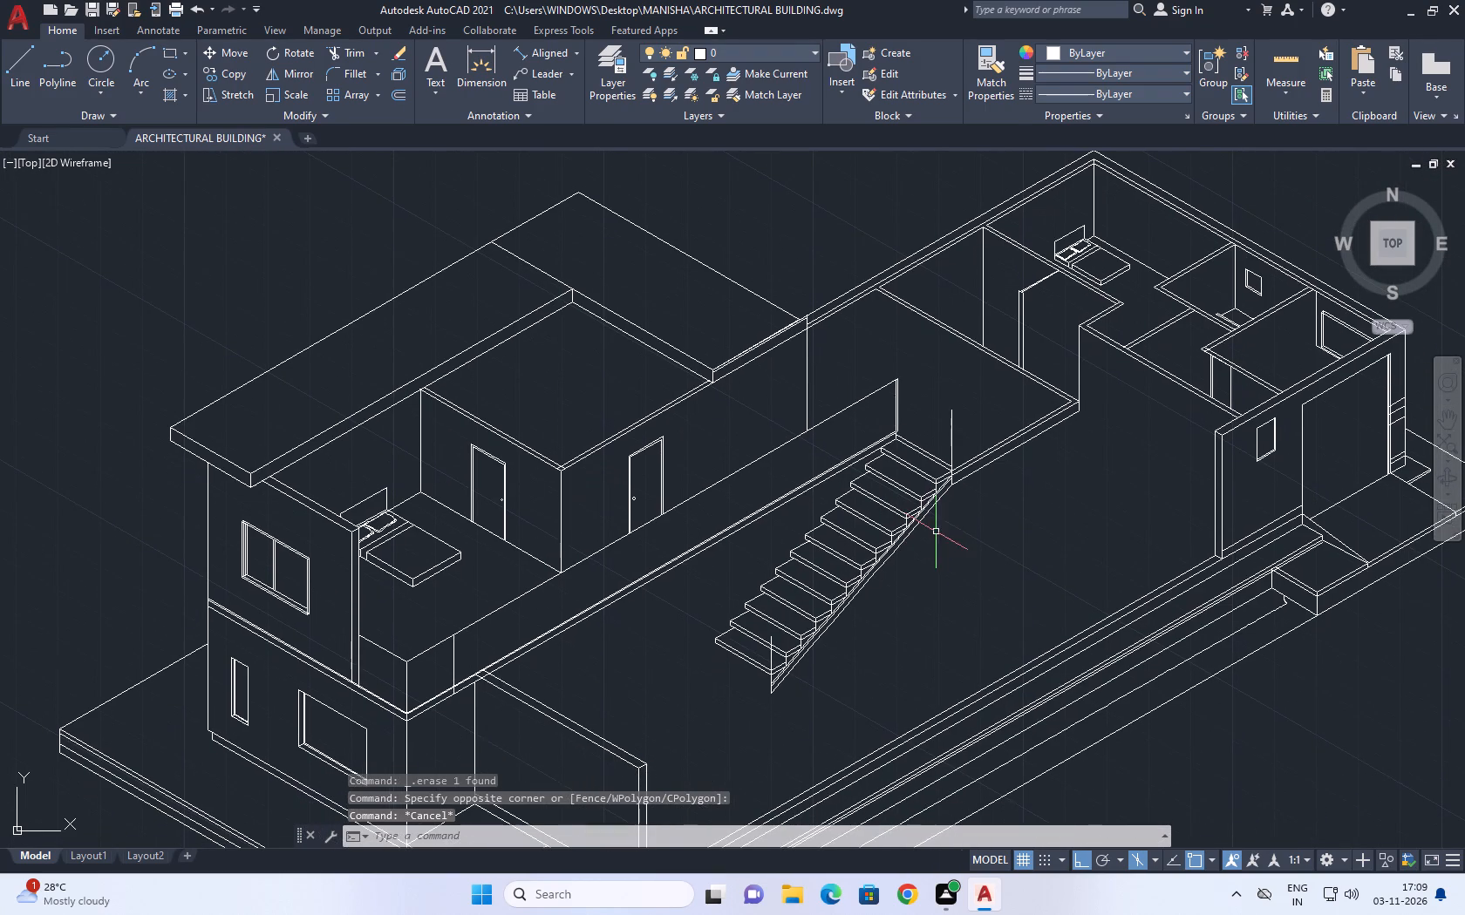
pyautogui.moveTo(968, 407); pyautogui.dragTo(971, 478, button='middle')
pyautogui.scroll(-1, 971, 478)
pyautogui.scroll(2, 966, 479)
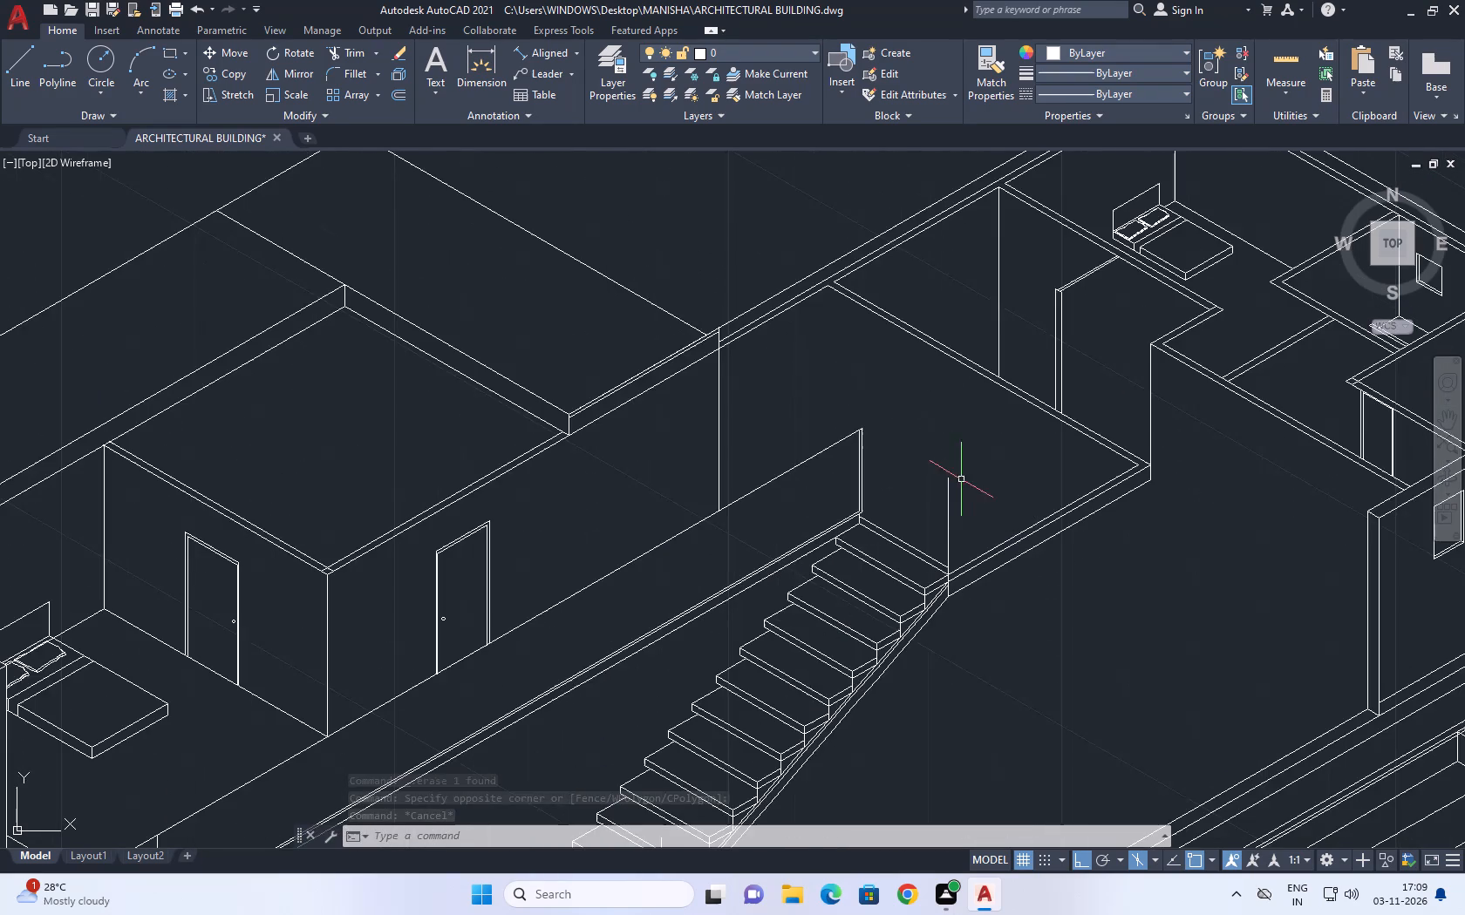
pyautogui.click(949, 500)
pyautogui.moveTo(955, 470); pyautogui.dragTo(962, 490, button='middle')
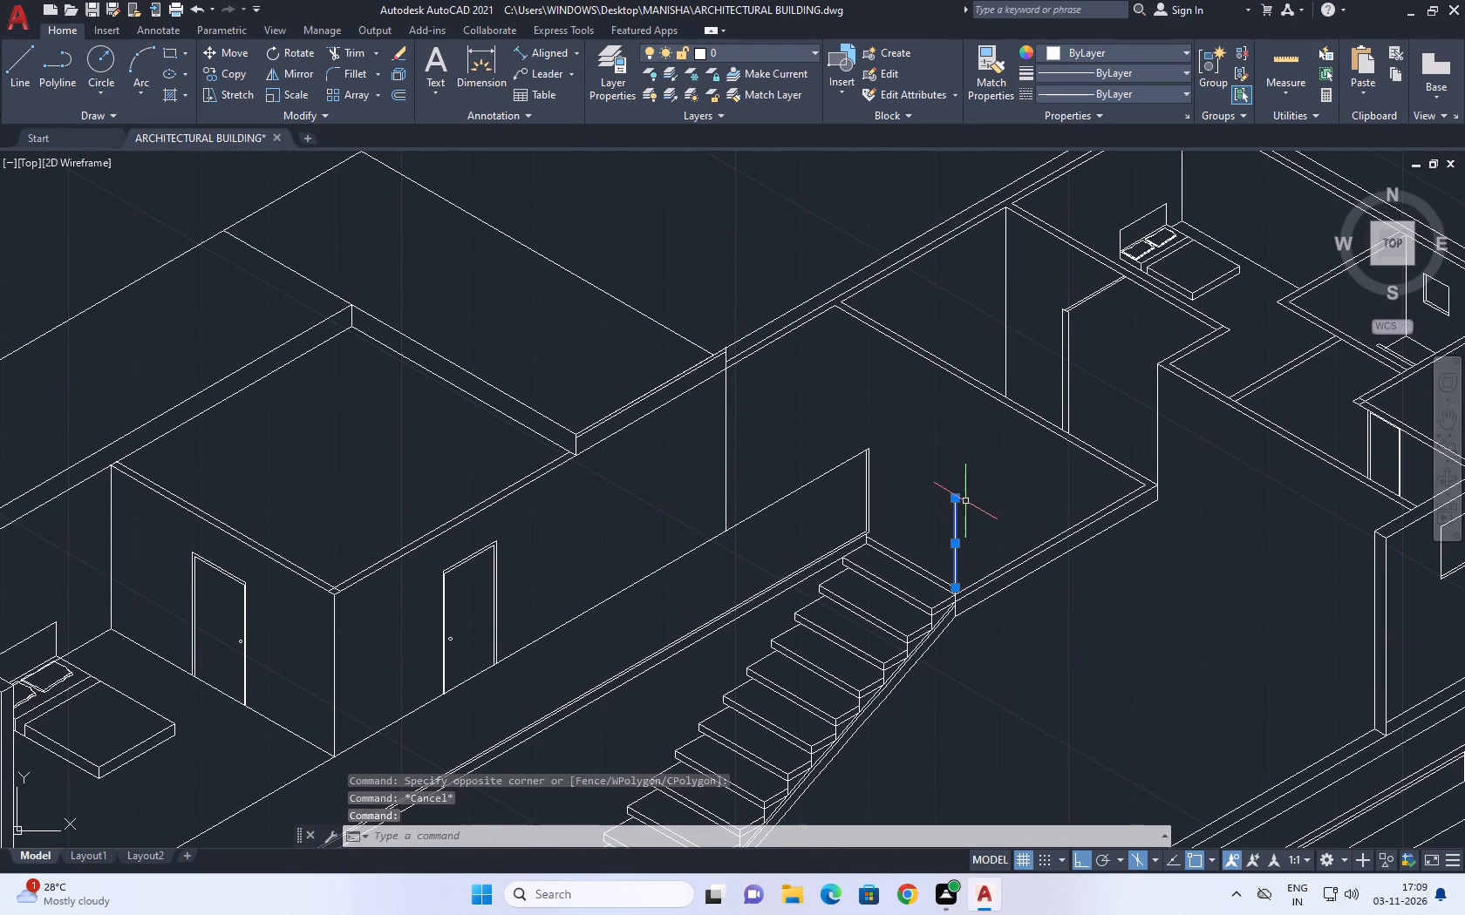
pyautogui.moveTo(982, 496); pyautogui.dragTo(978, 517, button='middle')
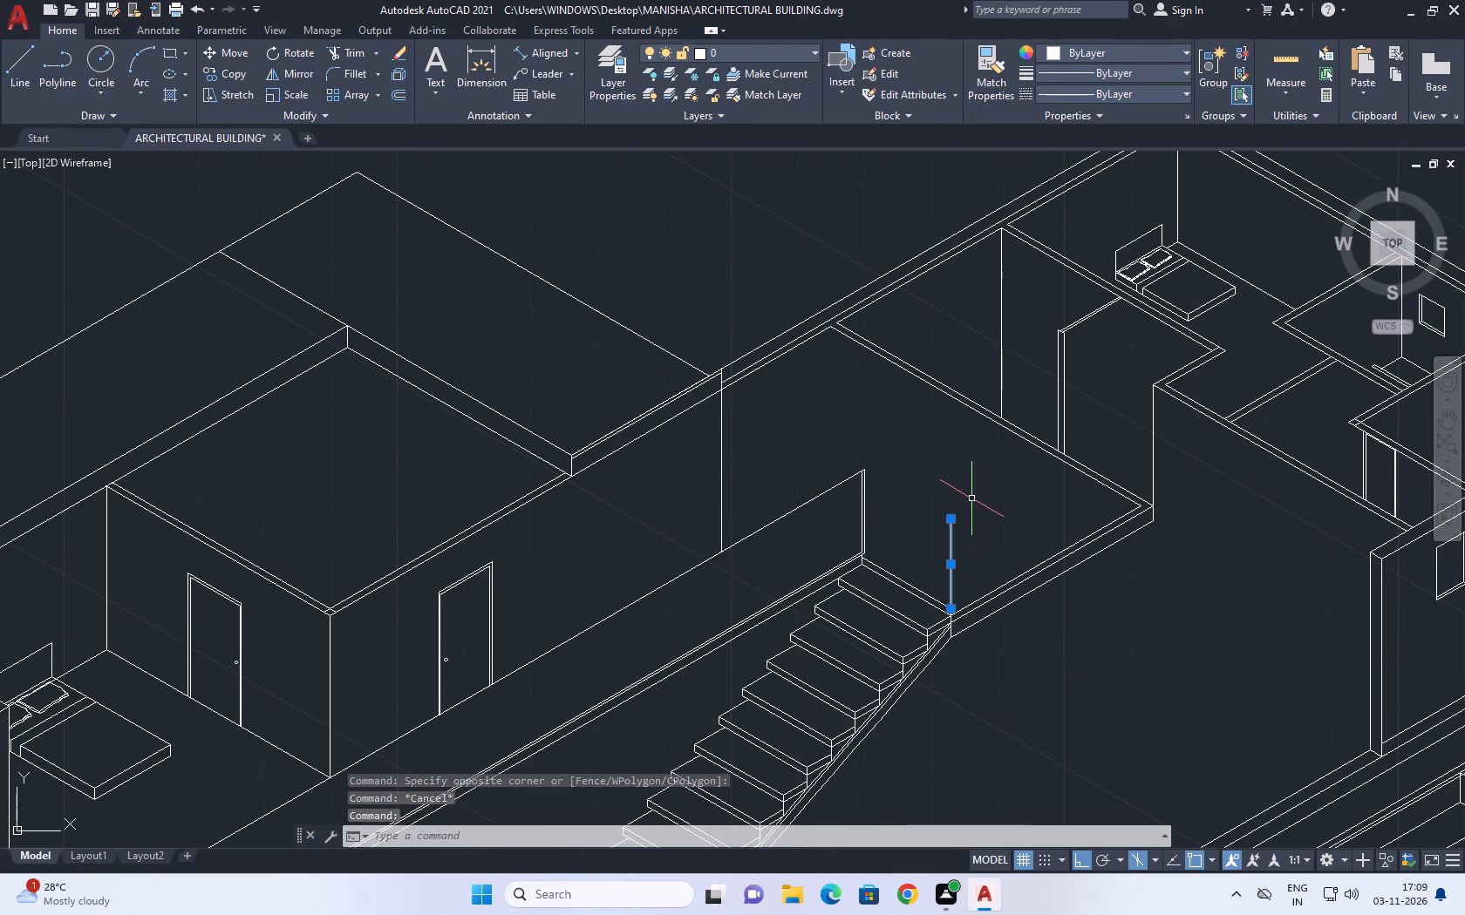
# Draw the sloping handrail line from the top of the upper stair post to the top of the lower post.
pyautogui.write('l')
pyautogui.press('space')
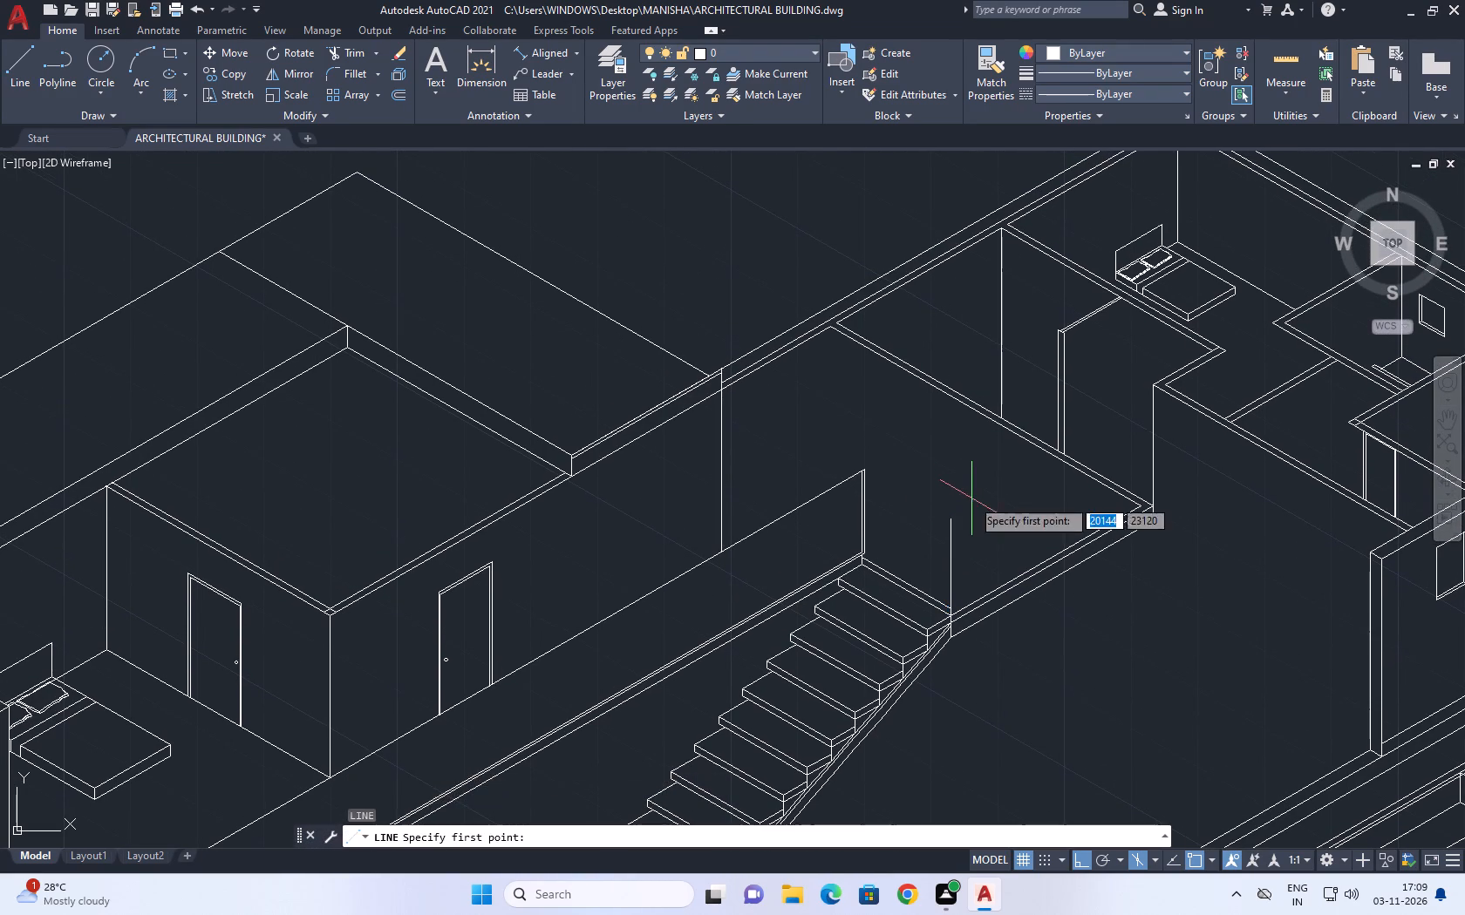
pyautogui.moveTo(930, 537); pyautogui.dragTo(972, 432, button='middle')
pyautogui.click(993, 412)
pyautogui.scroll(-3, 937, 444)
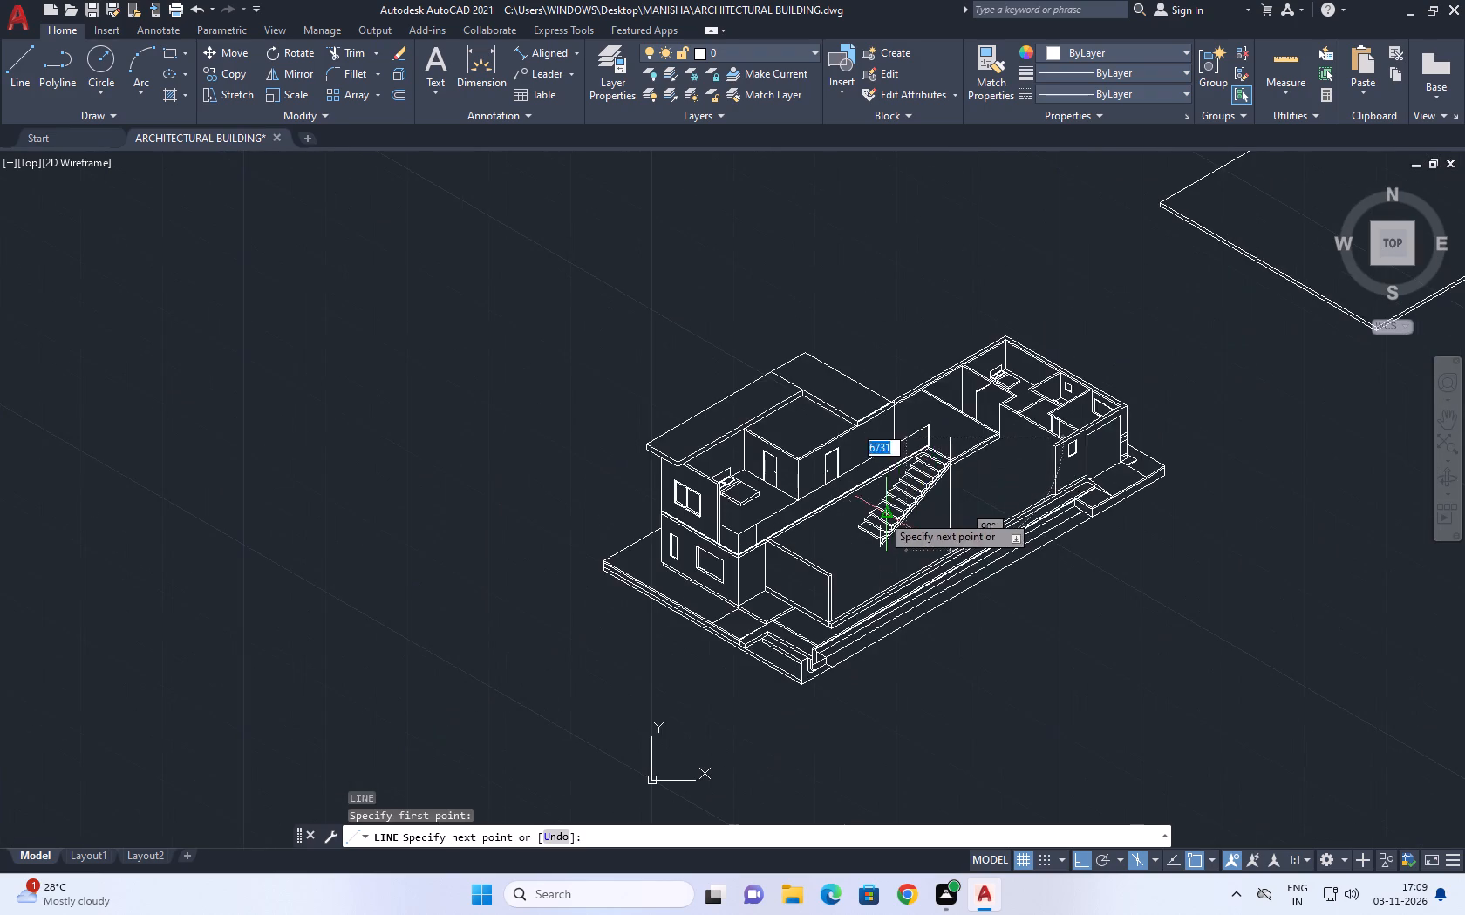
pyautogui.scroll(3, 875, 519)
pyautogui.click(889, 545)
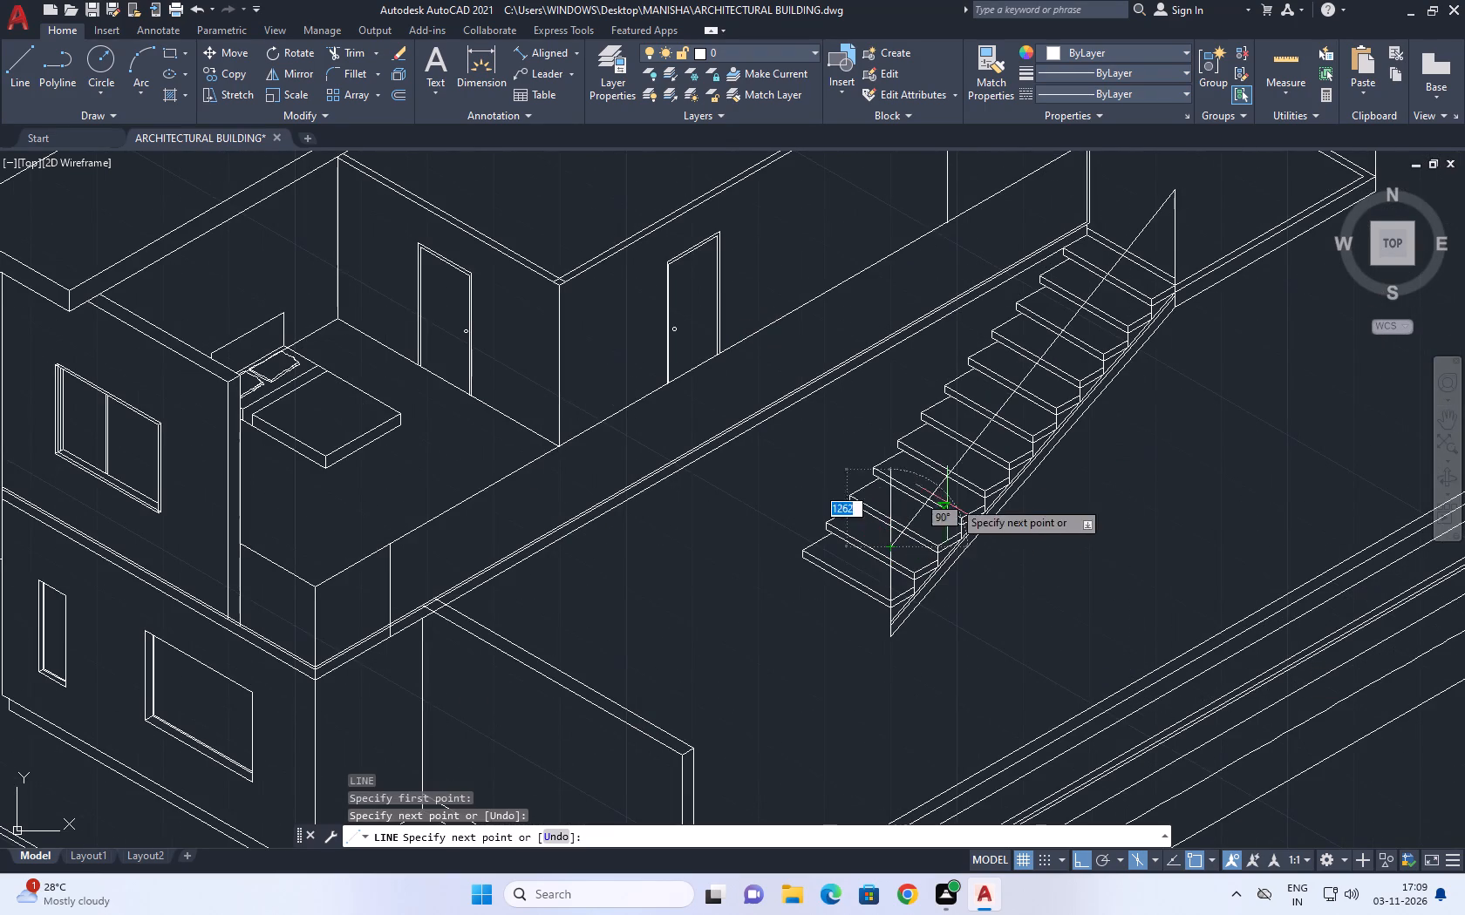
pyautogui.press('Escape')
pyautogui.moveTo(1046, 391); pyautogui.dragTo(1002, 524, button='middle')
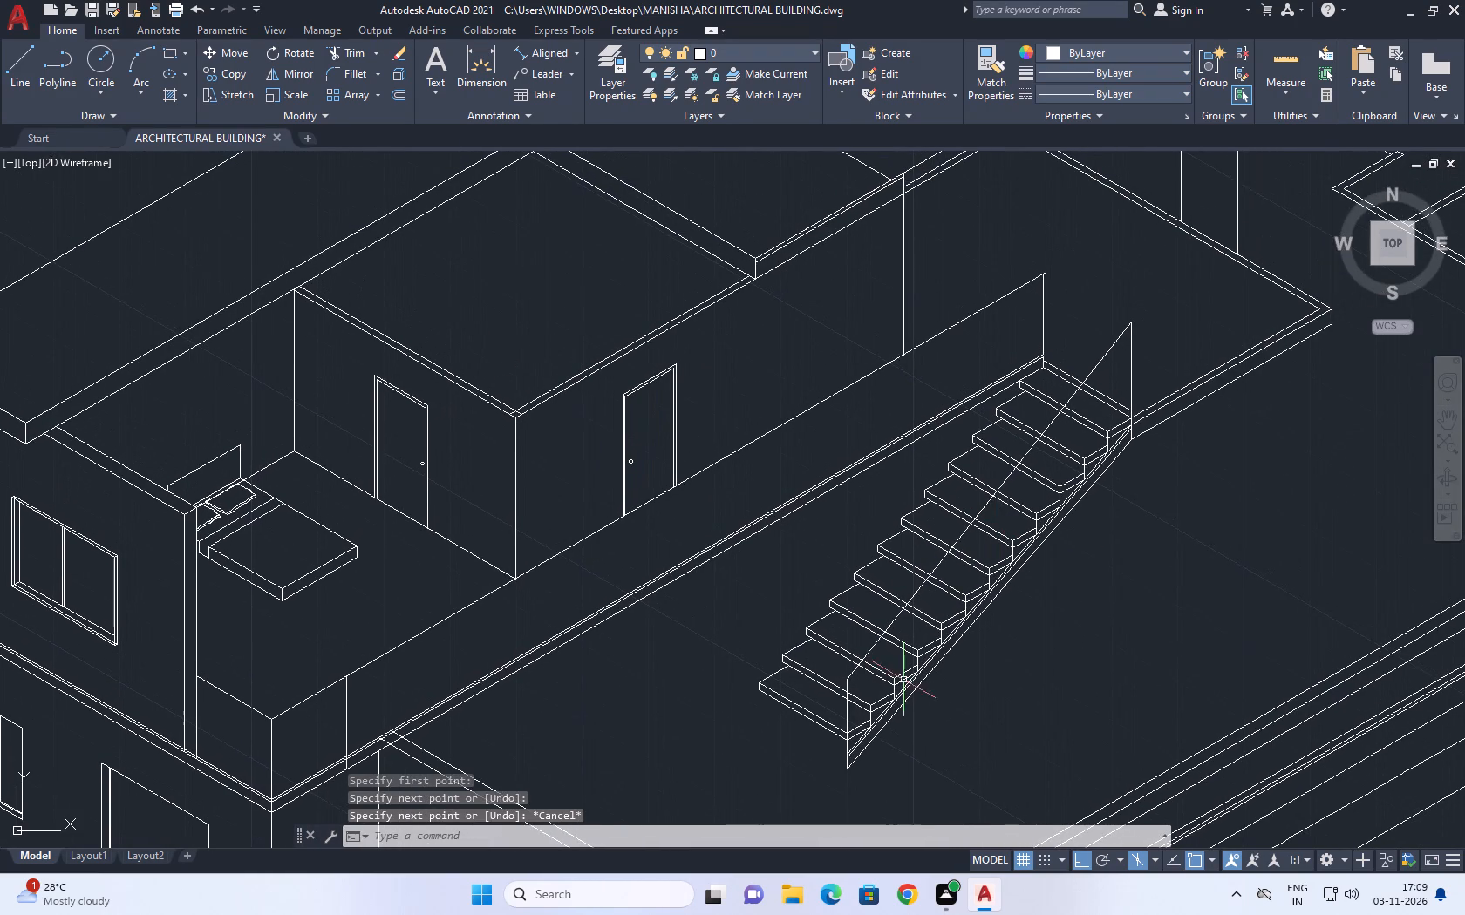
# Copy the lower stair post a short distance sideways to give the post a second, parallel edge.
pyautogui.scroll(2, 863, 715)
pyautogui.click(821, 682)
pyautogui.moveTo(821, 696); pyautogui.dragTo(817, 584, button='middle')
pyautogui.scroll(1, 818, 683)
pyautogui.click(814, 682)
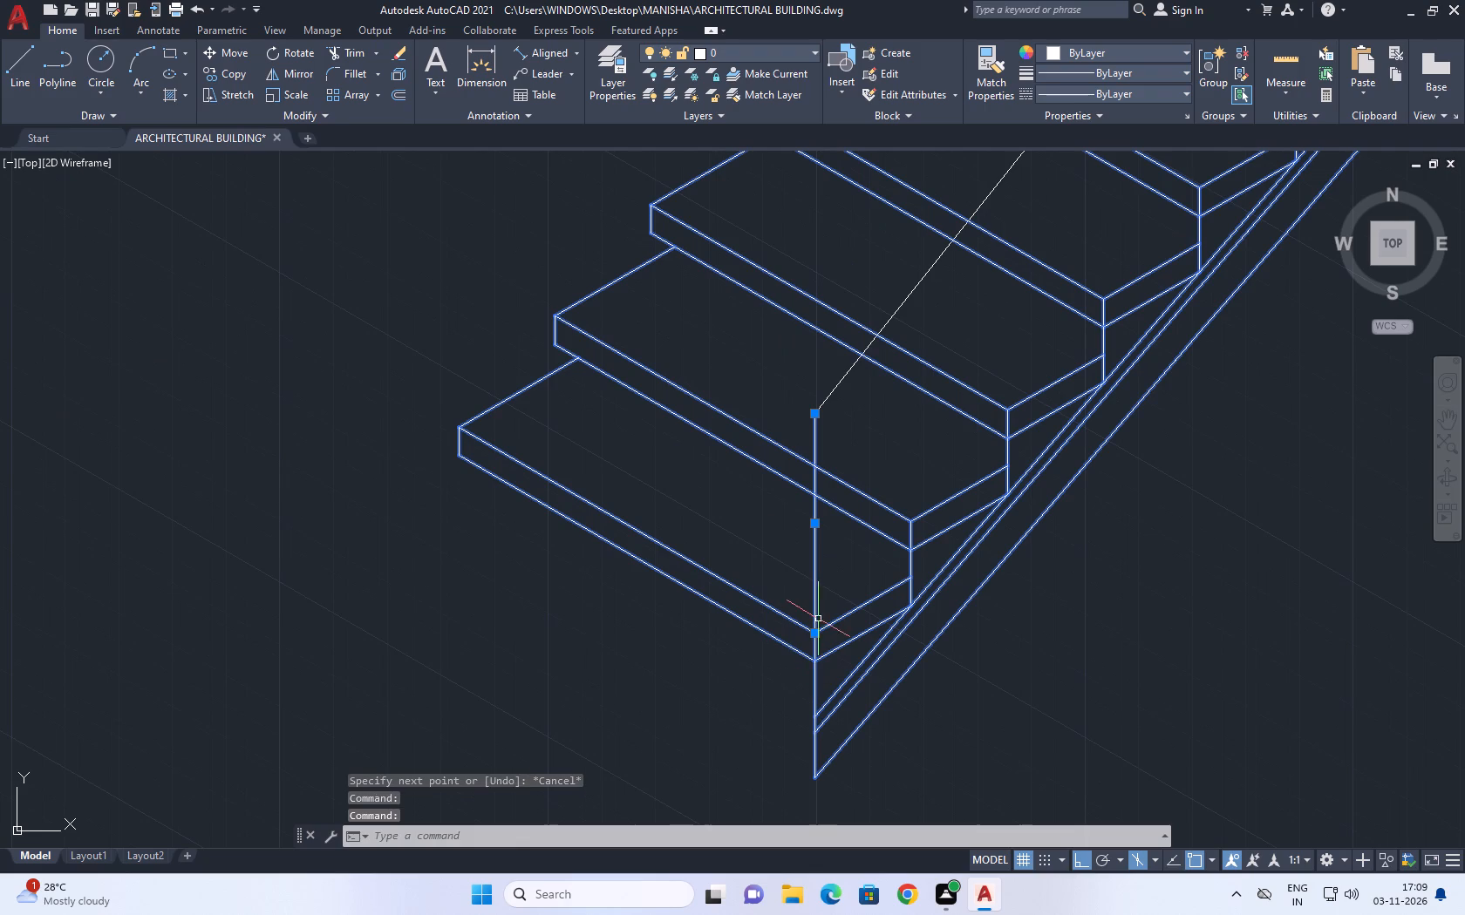
pyautogui.press('Escape')
pyautogui.click(826, 510)
pyautogui.click(785, 555)
pyautogui.moveTo(855, 580); pyautogui.dragTo(850, 620, button='middle')
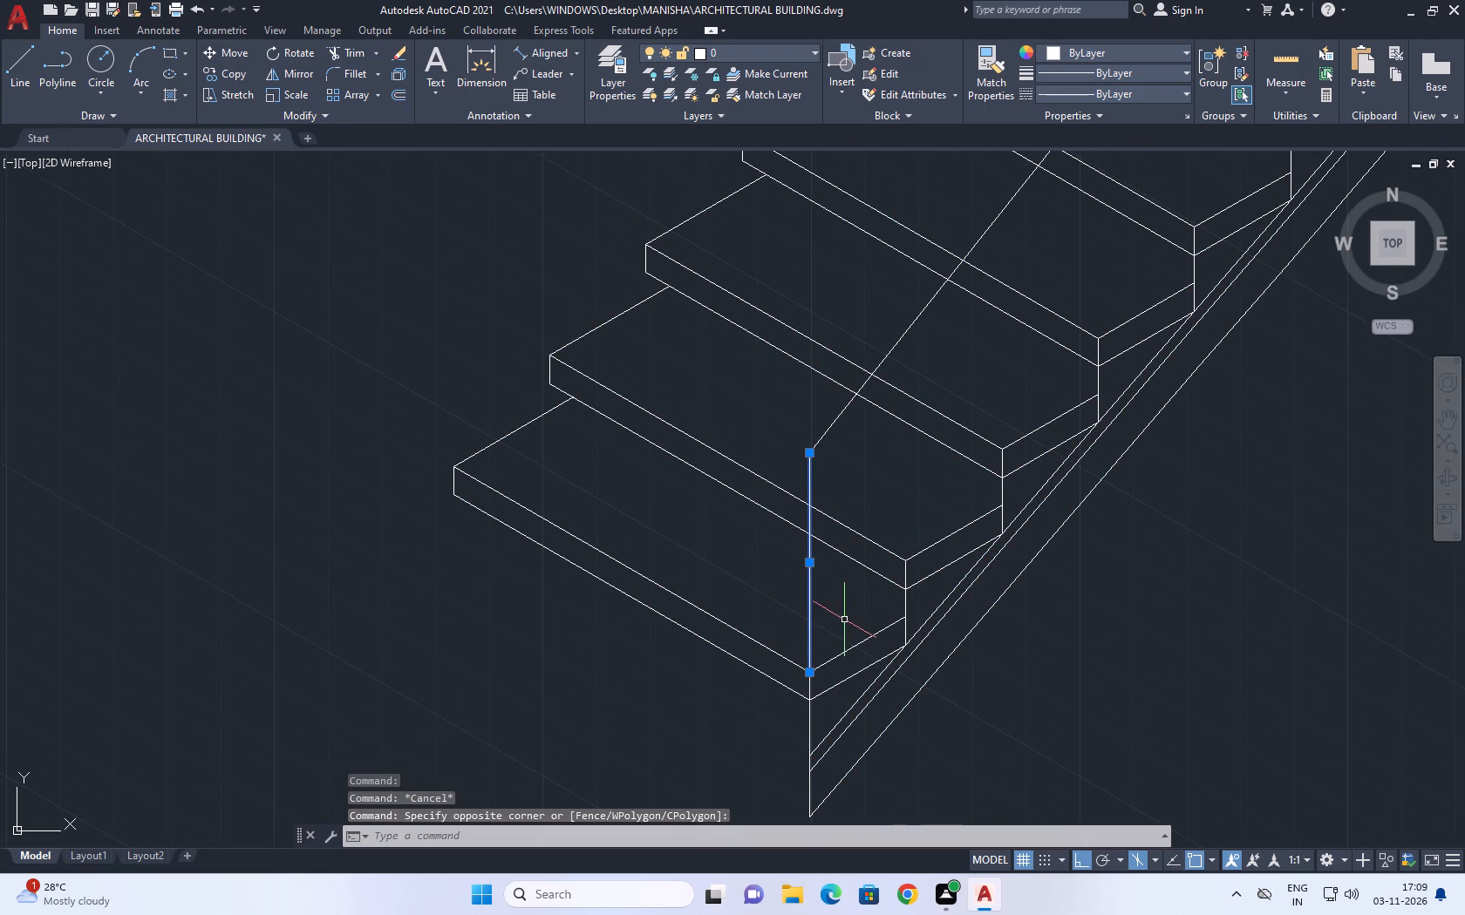
pyautogui.press('c')
pyautogui.press('o')
pyautogui.press('space')
pyautogui.scroll(1, 818, 623)
pyautogui.click(816, 627)
pyautogui.click(829, 625)
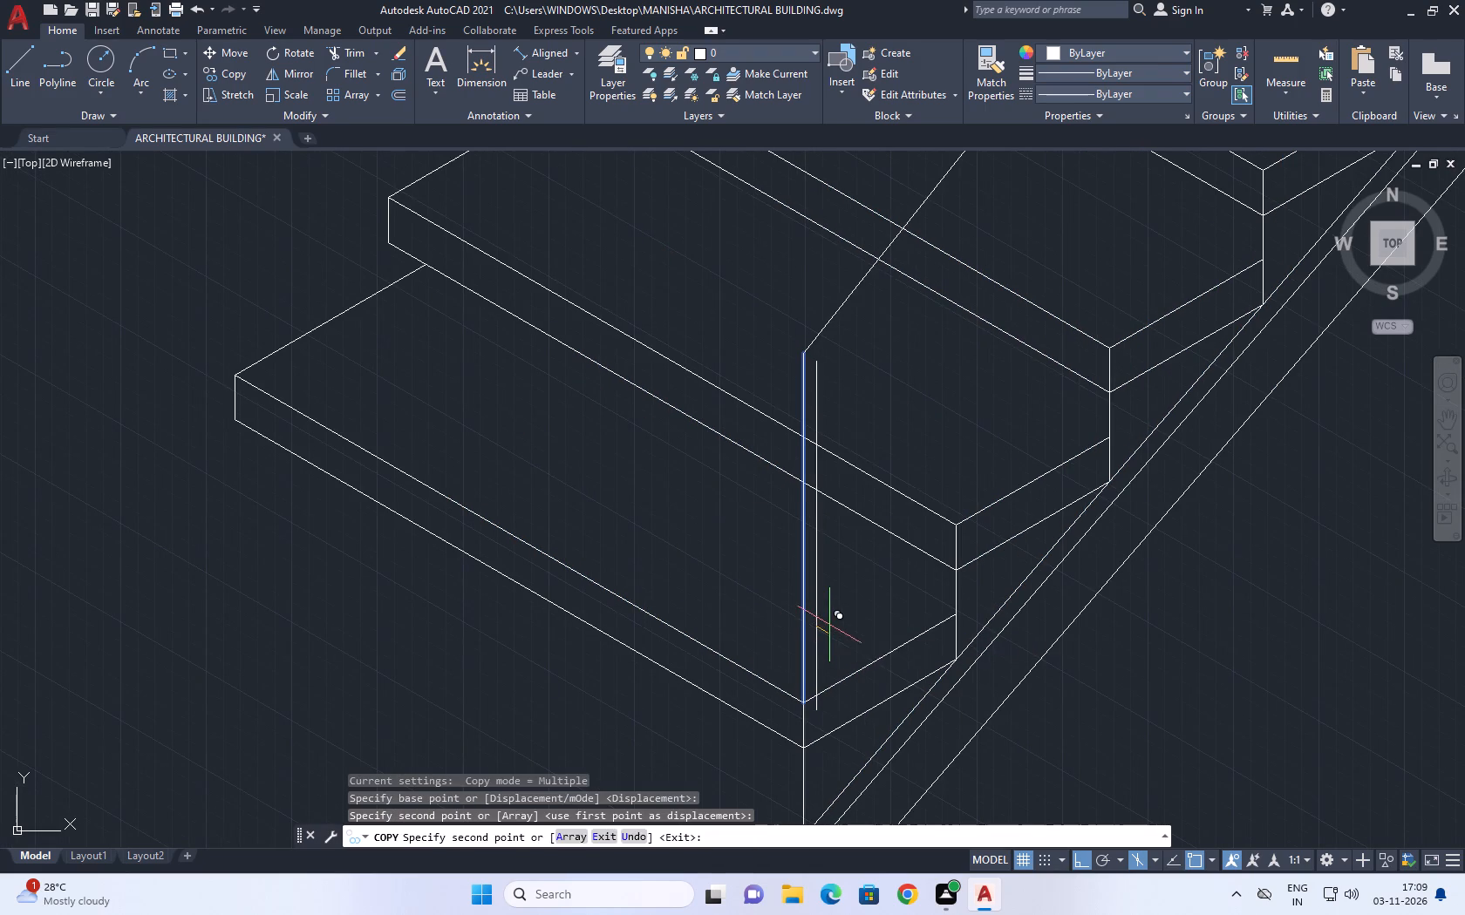
pyautogui.moveTo(824, 674); pyautogui.dragTo(816, 563, button='middle')
pyautogui.moveTo(814, 714); pyautogui.dragTo(804, 632, button='middle')
pyautogui.press('Escape')
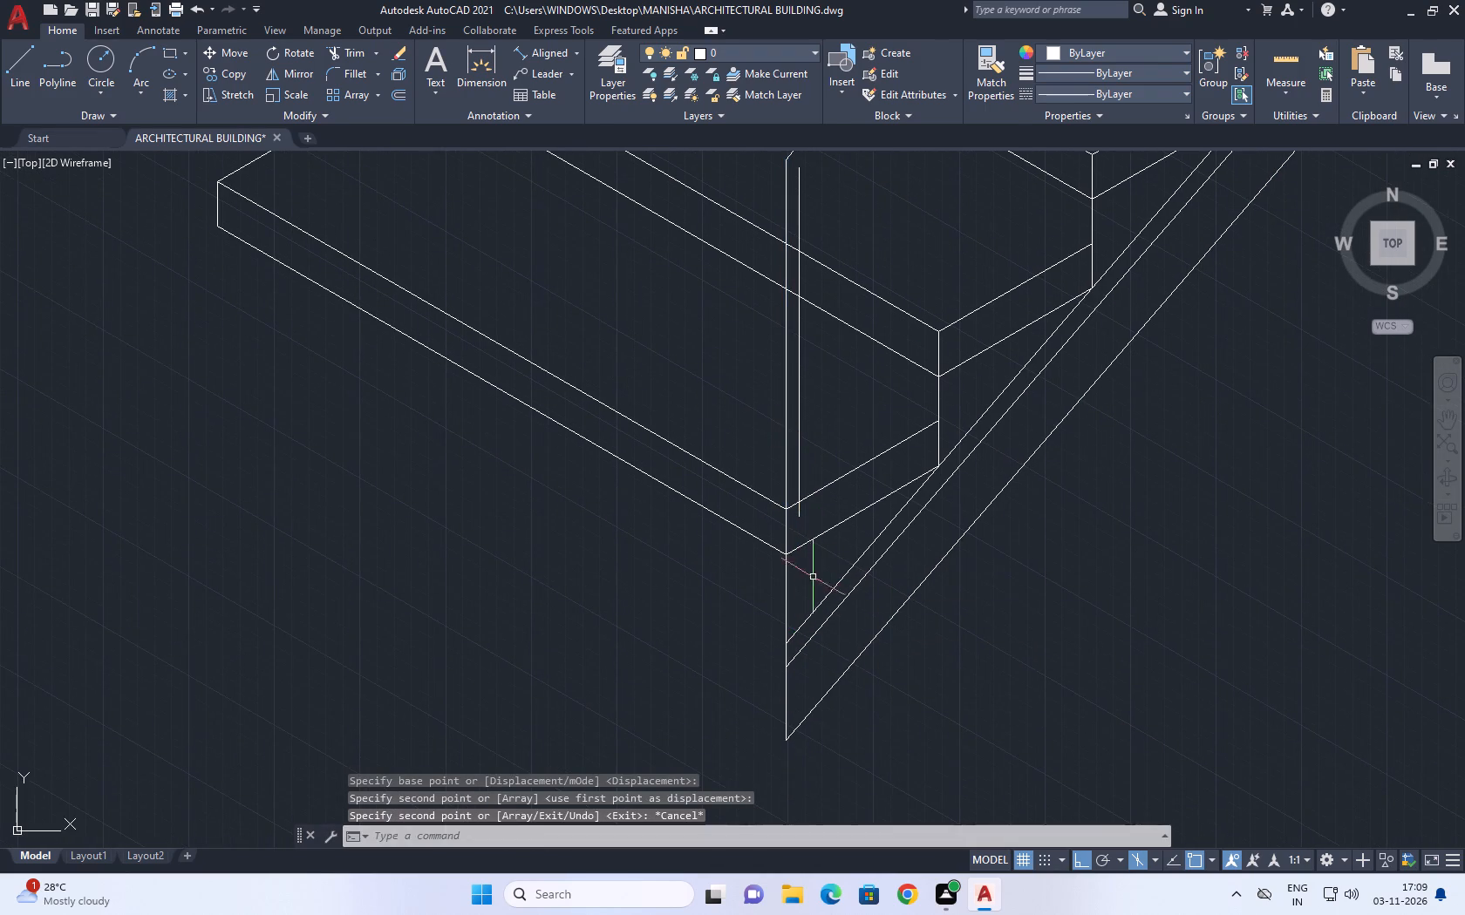
# Extend the copied edge of the lower stair post down to the staircase's sloping underside line.
pyautogui.moveTo(821, 441); pyautogui.dragTo(834, 477, button='middle')
pyautogui.write('ex')
pyautogui.press('space')
pyautogui.click(805, 499)
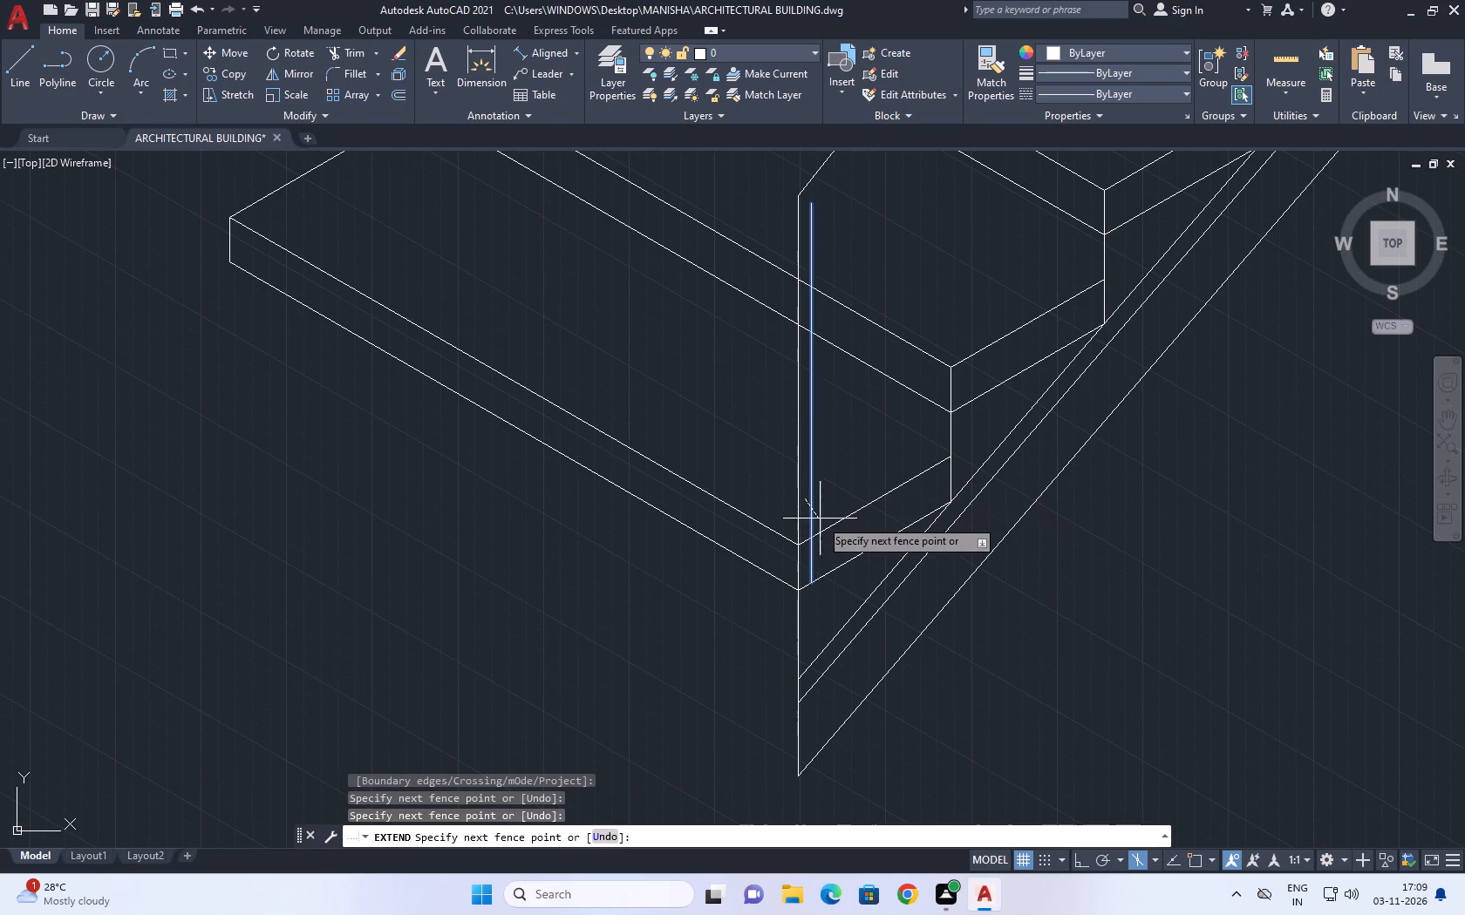
pyautogui.click(823, 521)
pyautogui.click(817, 568)
pyautogui.click(807, 572)
pyautogui.moveTo(814, 588); pyautogui.dragTo(813, 601)
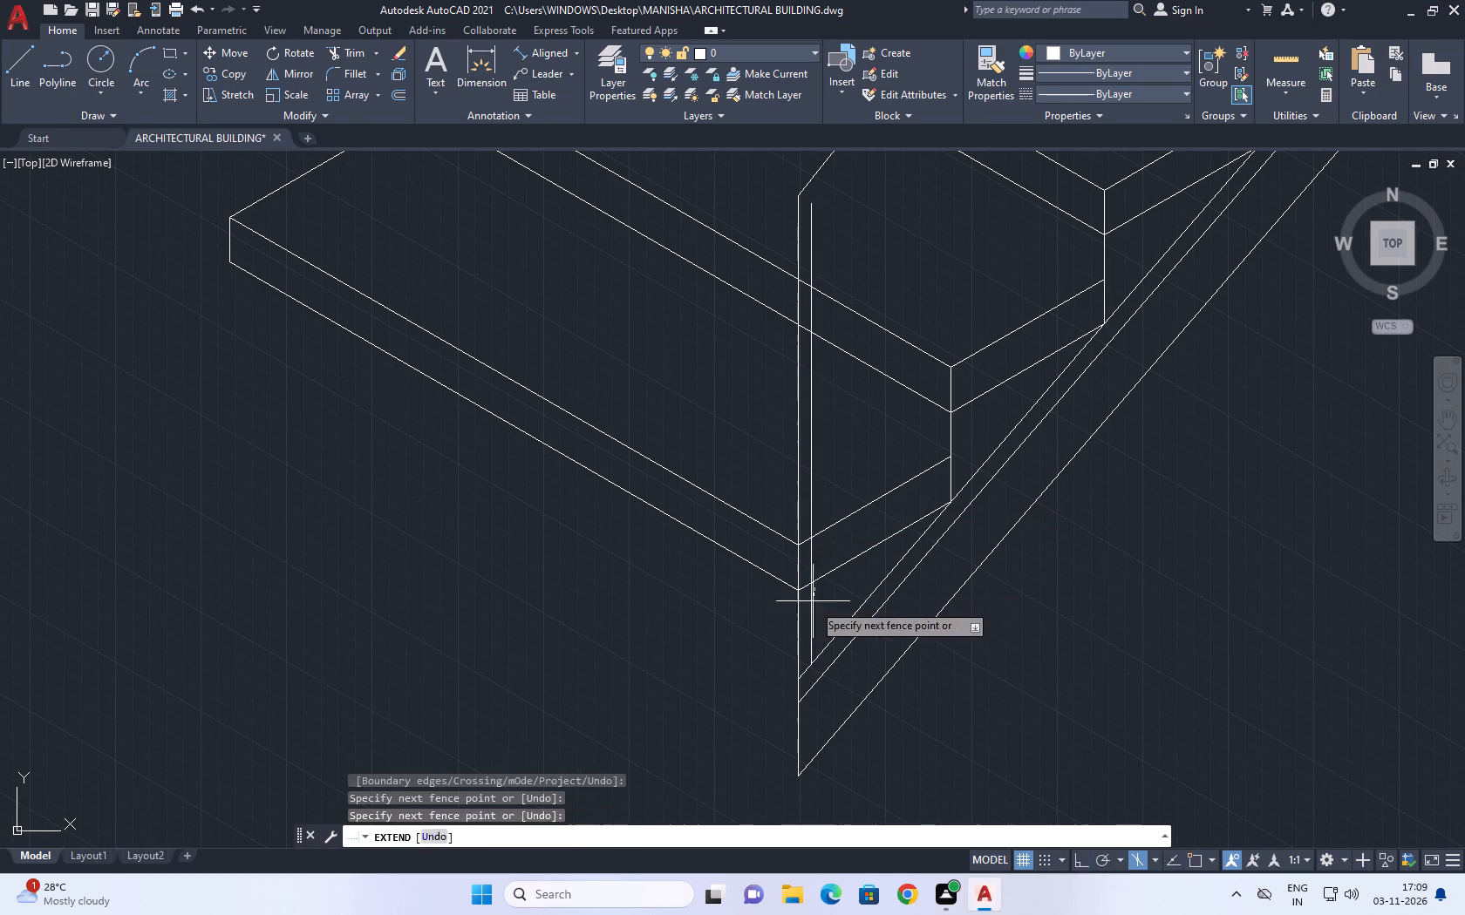
pyautogui.click(812, 619)
pyautogui.click(813, 635)
pyautogui.click(812, 644)
pyautogui.scroll(-3, 828, 566)
pyautogui.press('Escape')
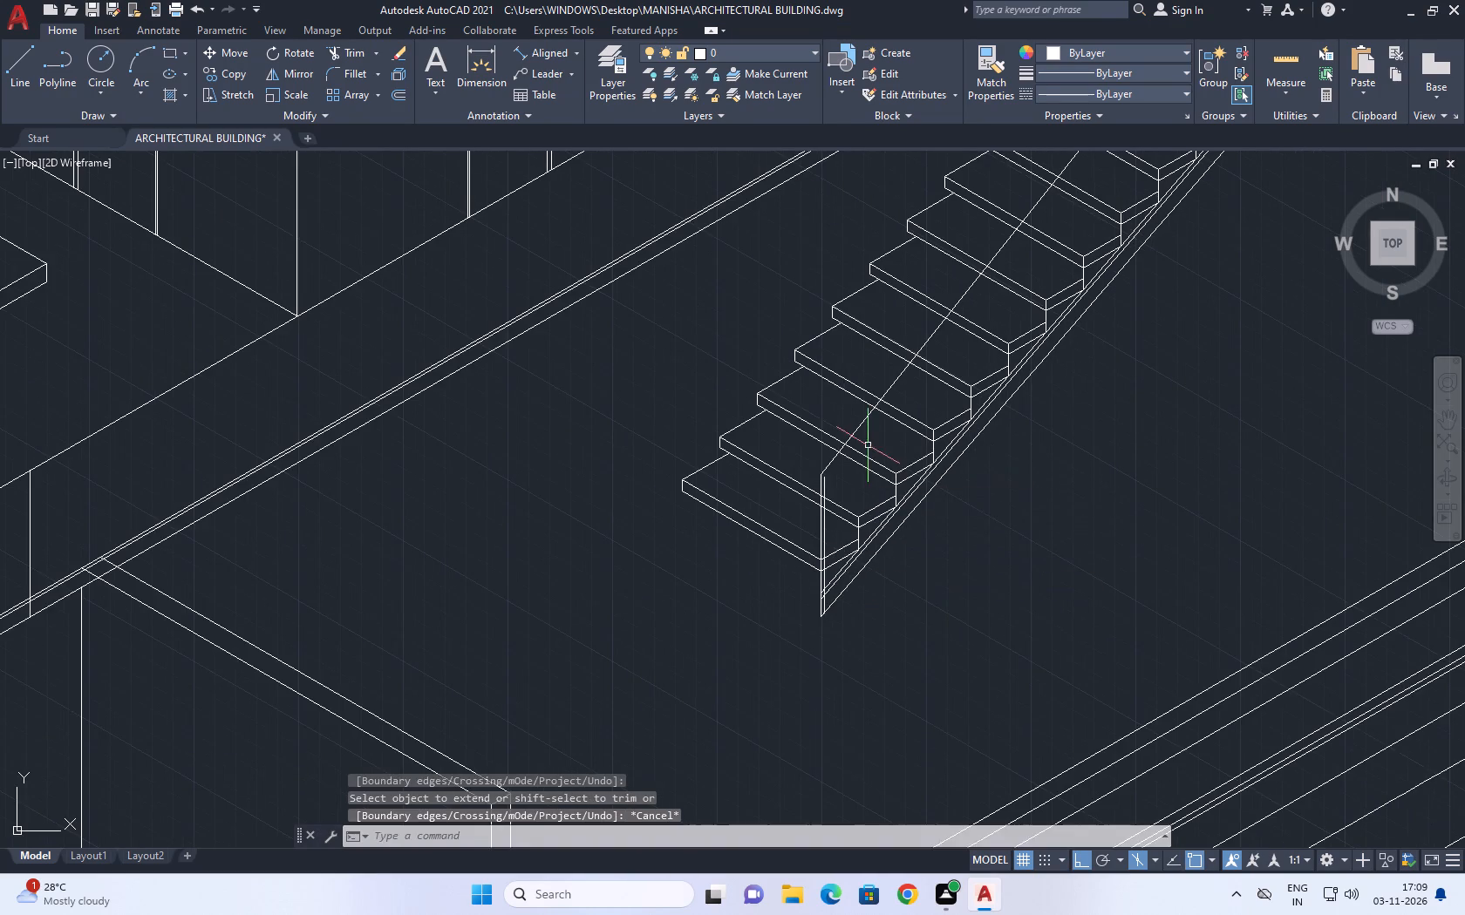
# Draw a second sloping handrail line from the copied lower post's top, parallel to the first, to just beyond the upper post's top.
pyautogui.moveTo(868, 445); pyautogui.dragTo(838, 511, button='middle')
pyautogui.press('l')
pyautogui.press('space')
pyautogui.scroll(2, 788, 542)
pyautogui.click(803, 552)
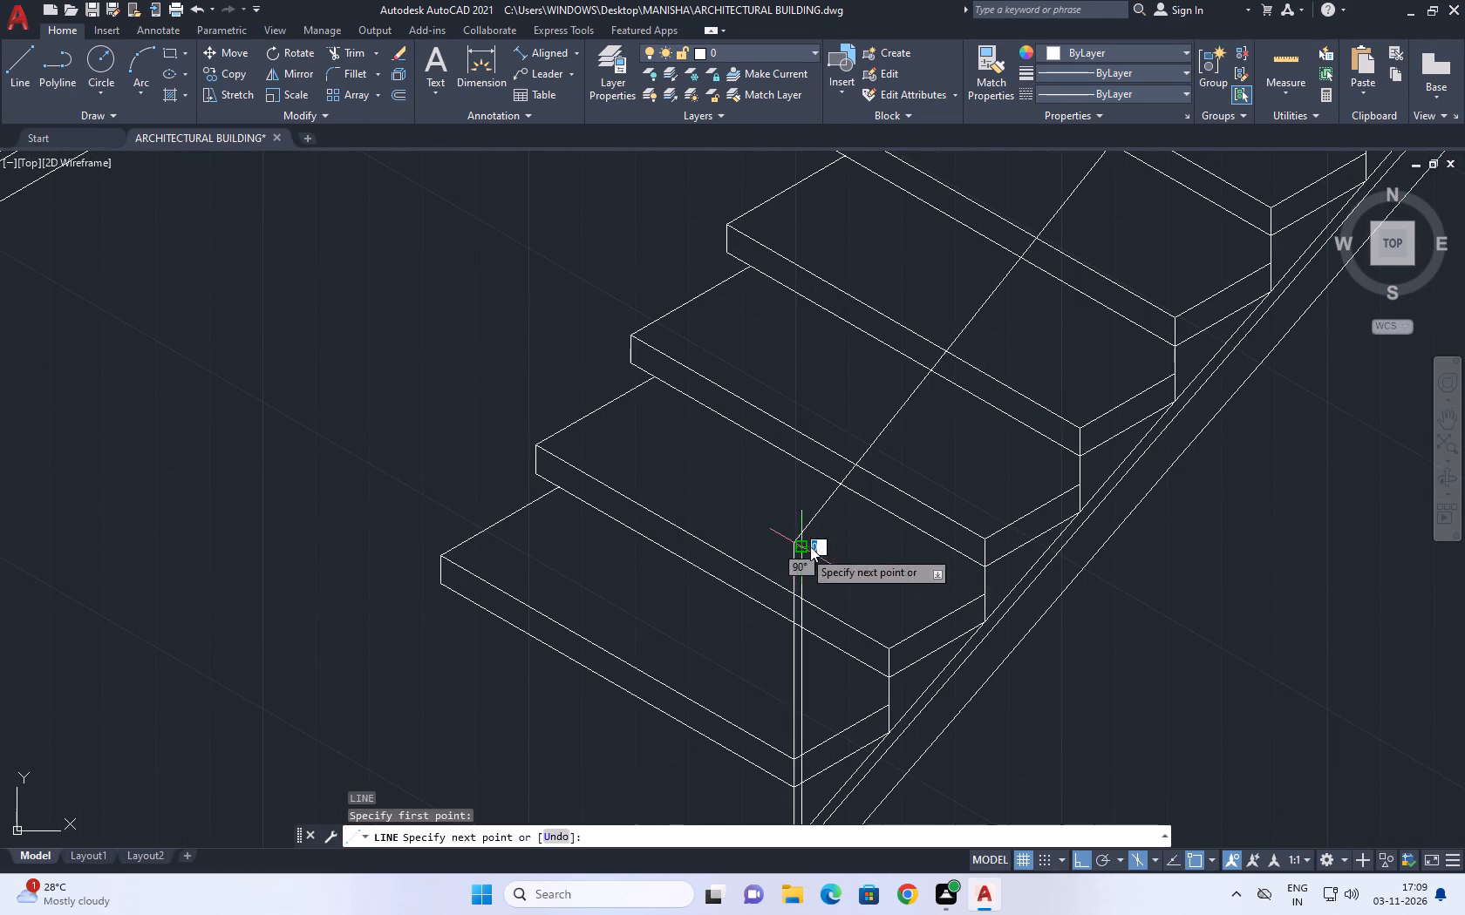
pyautogui.scroll(-2, 930, 499)
pyautogui.moveTo(974, 396); pyautogui.dragTo(849, 604, button='middle')
pyautogui.press('F5')
pyautogui.moveTo(960, 472); pyautogui.dragTo(860, 611, button='middle')
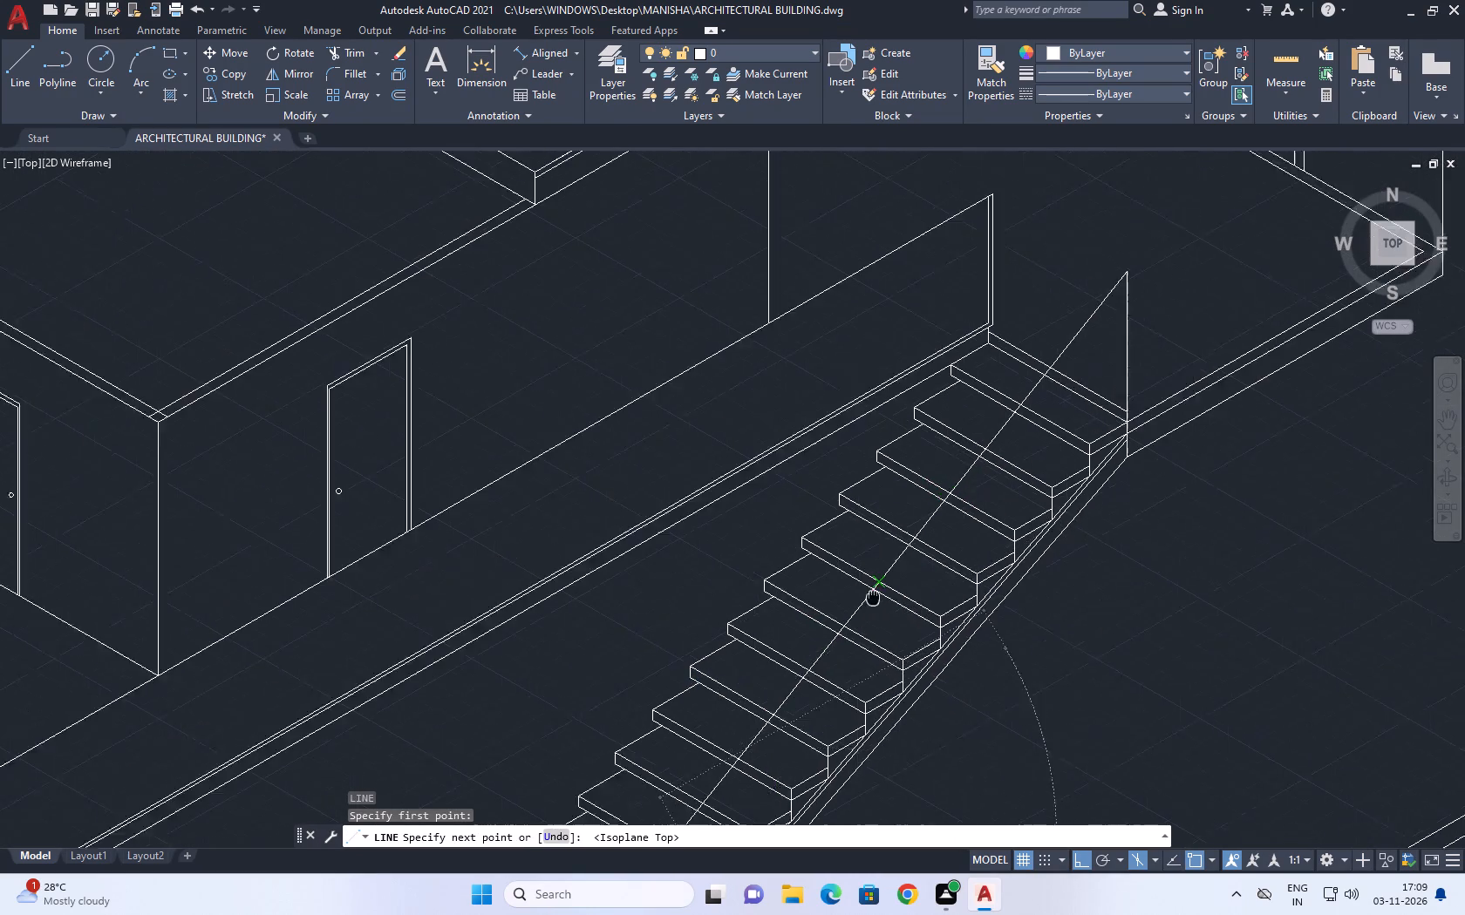
pyautogui.moveTo(860, 611); pyautogui.dragTo(837, 637, button='middle')
pyautogui.scroll(-1, 810, 642)
pyautogui.press('F5')
pyautogui.scroll(4, 957, 479)
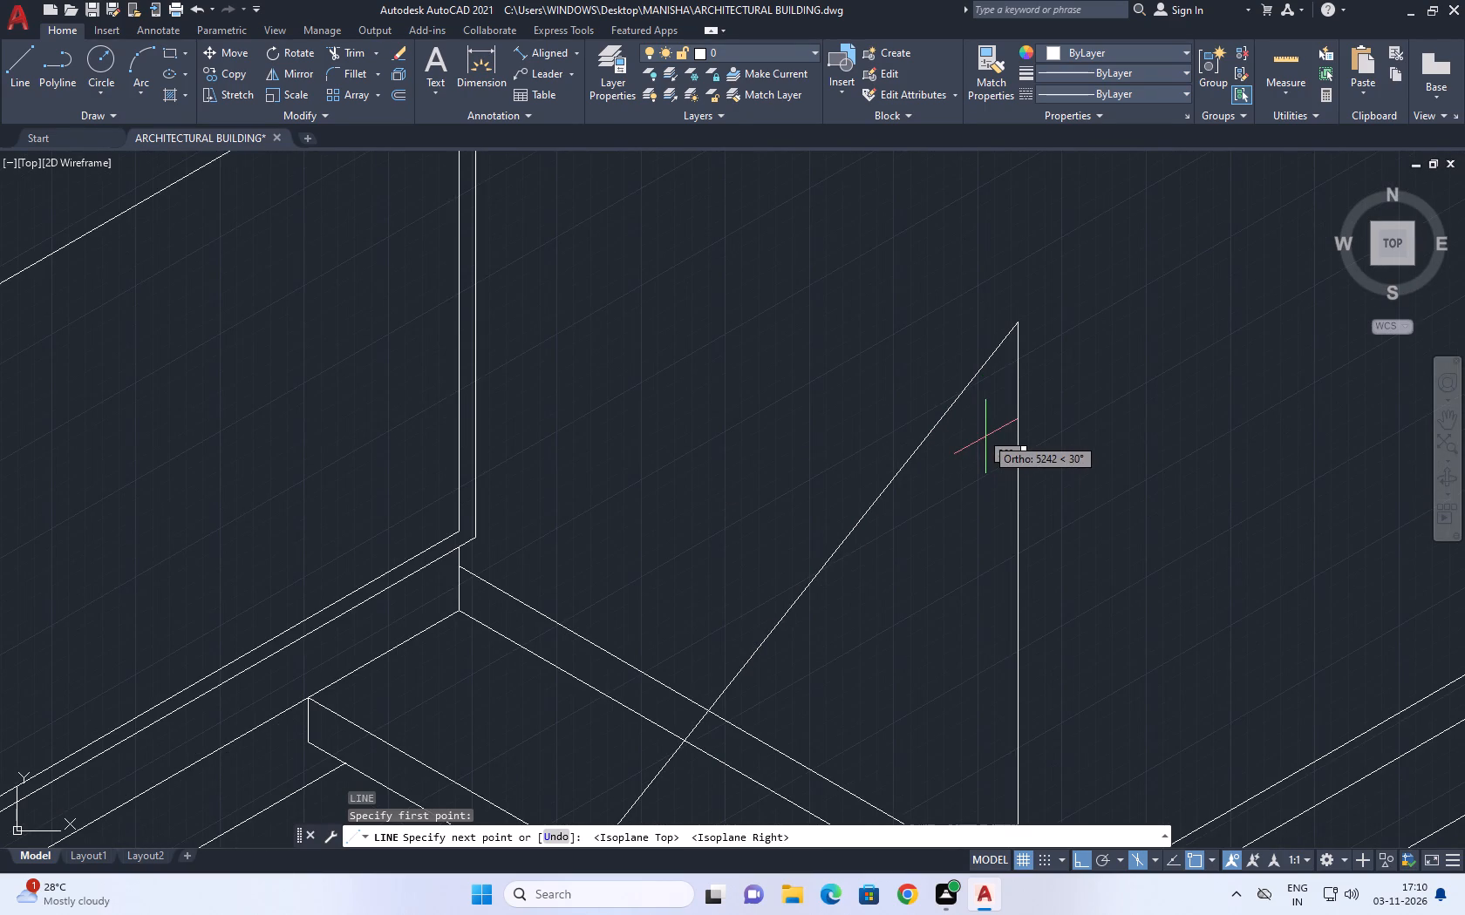
pyautogui.press('F5')
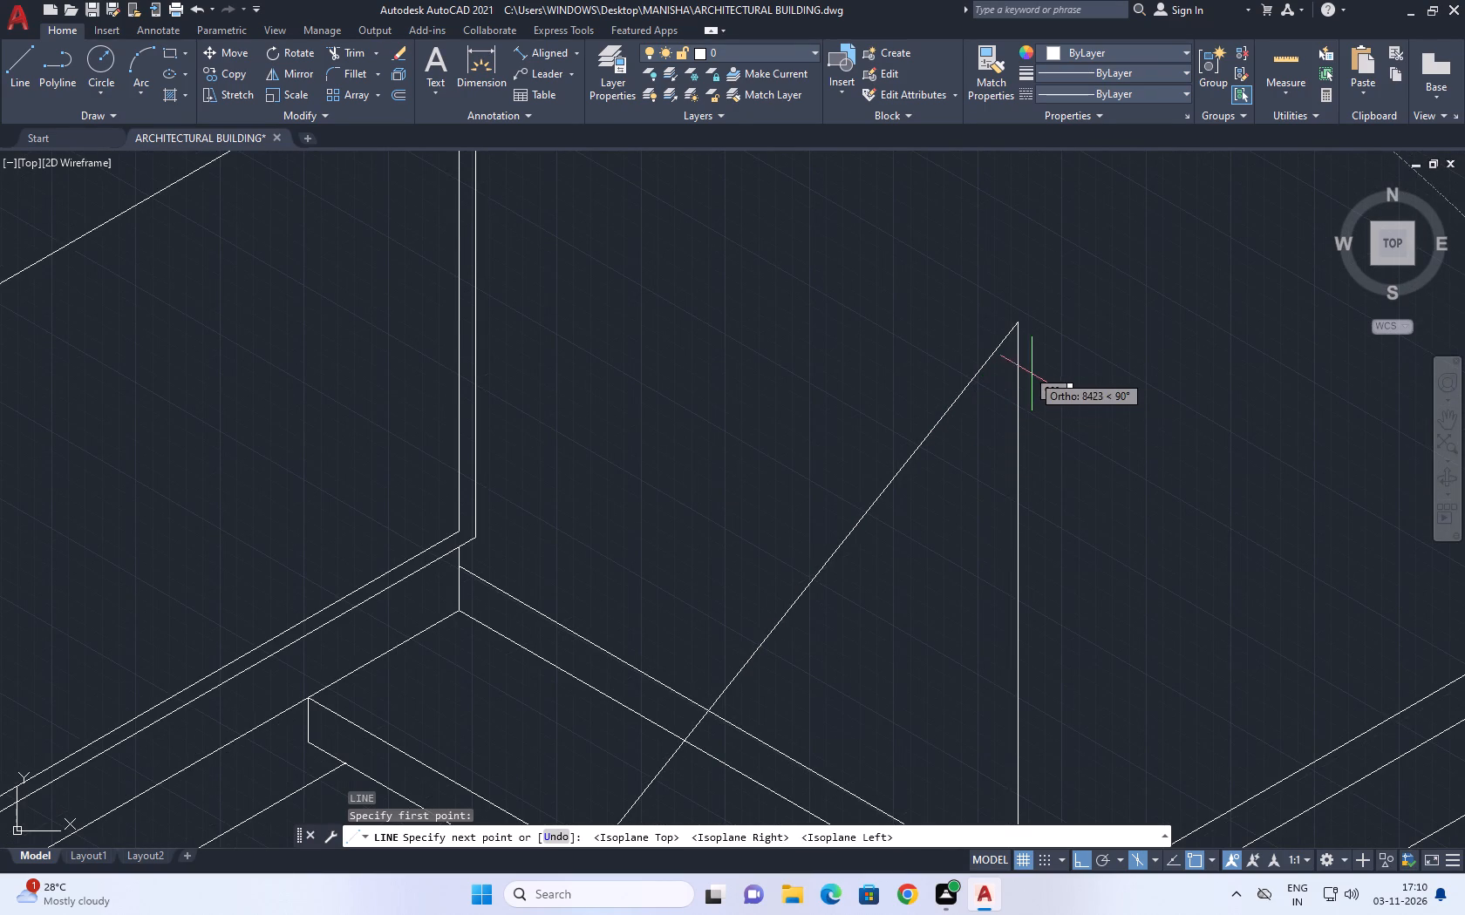
pyautogui.press('F8')
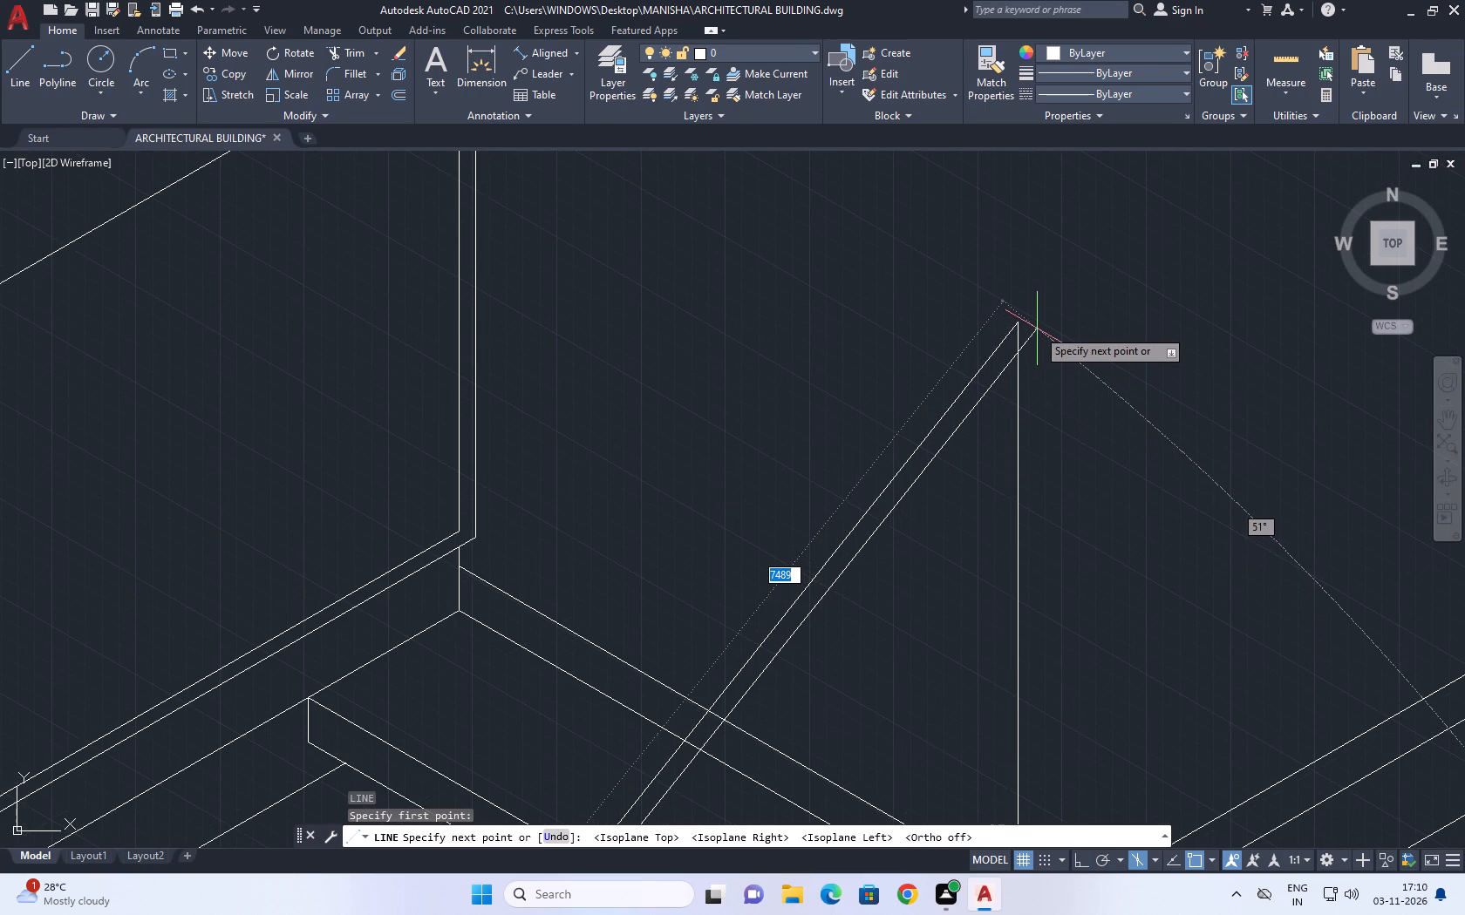
pyautogui.click(1039, 328)
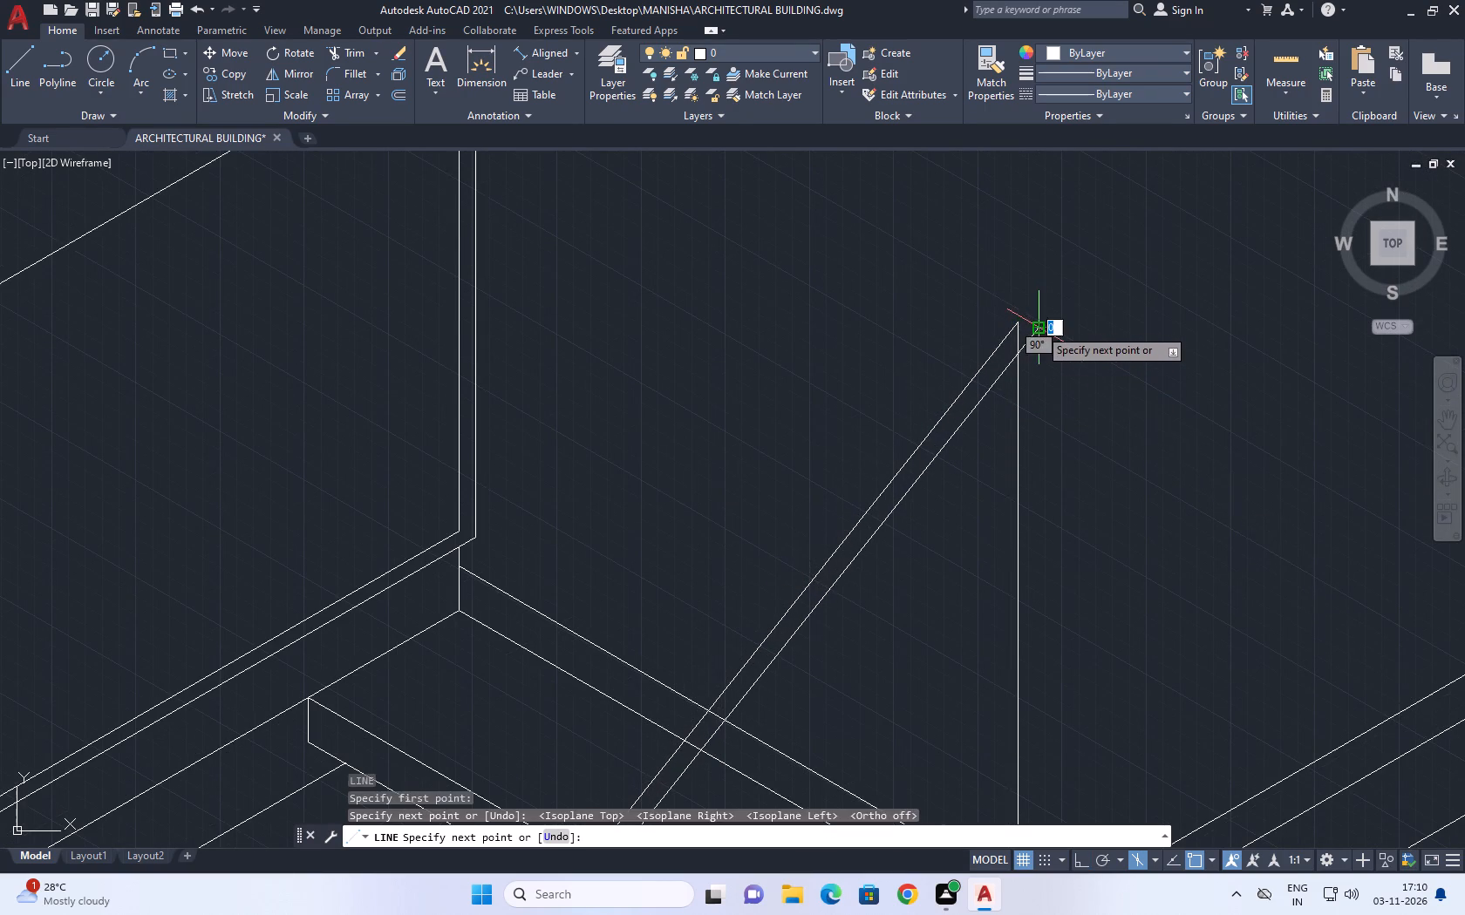
pyautogui.press('Escape')
# Draw a short slanted line from the upper post's top across the end of the second handrail line.
pyautogui.scroll(2, 994, 308)
pyautogui.press('space')
pyautogui.scroll(2, 1009, 329)
pyautogui.click(1096, 365)
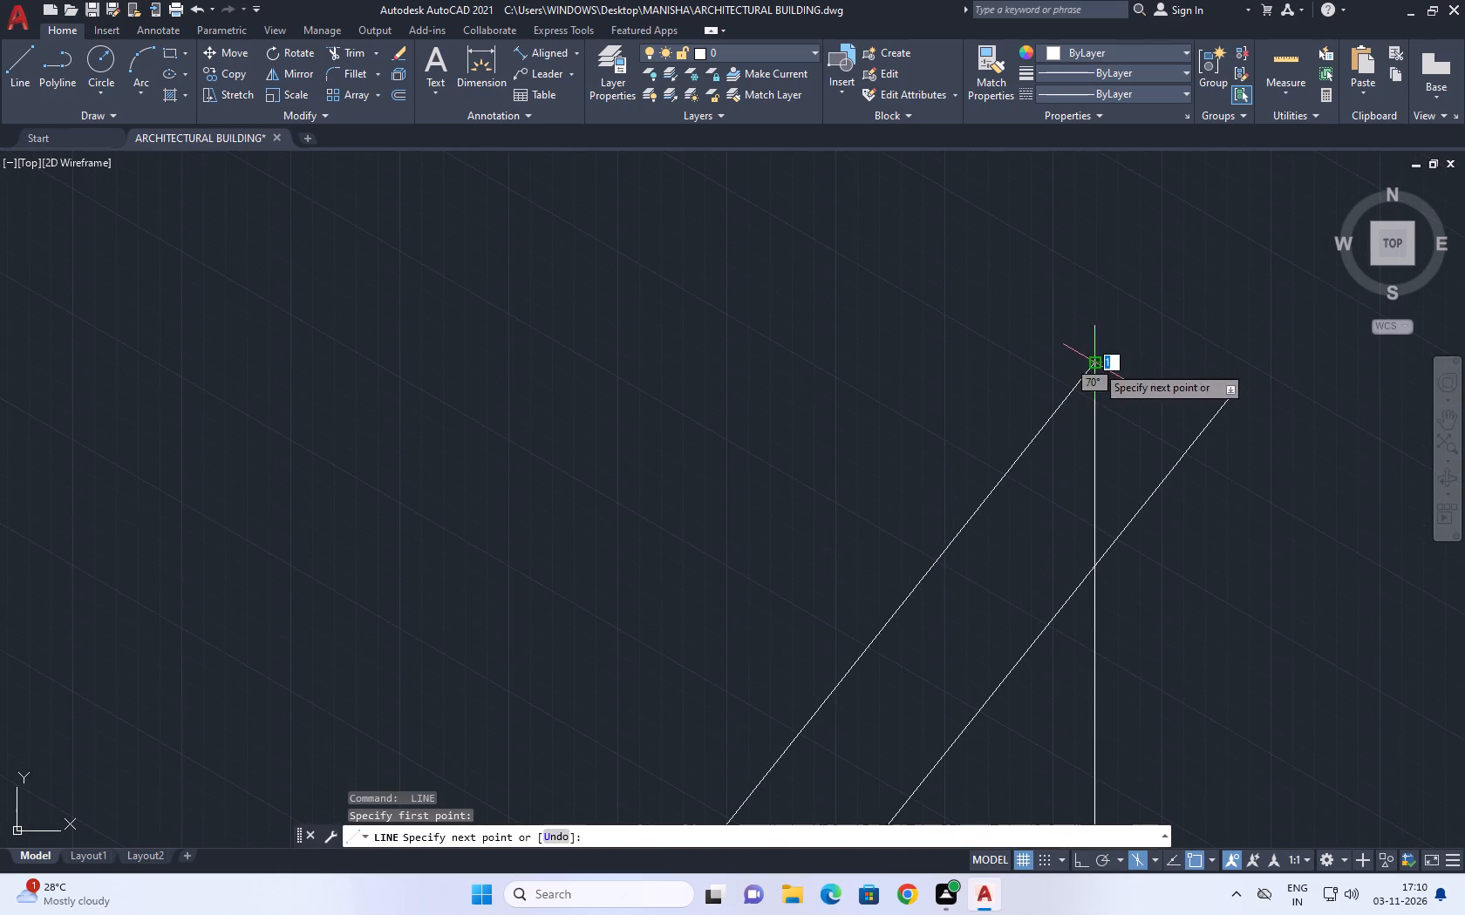
pyautogui.moveTo(1139, 437); pyautogui.dragTo(842, 377, button='middle')
pyautogui.click(985, 398)
pyautogui.press('Escape')
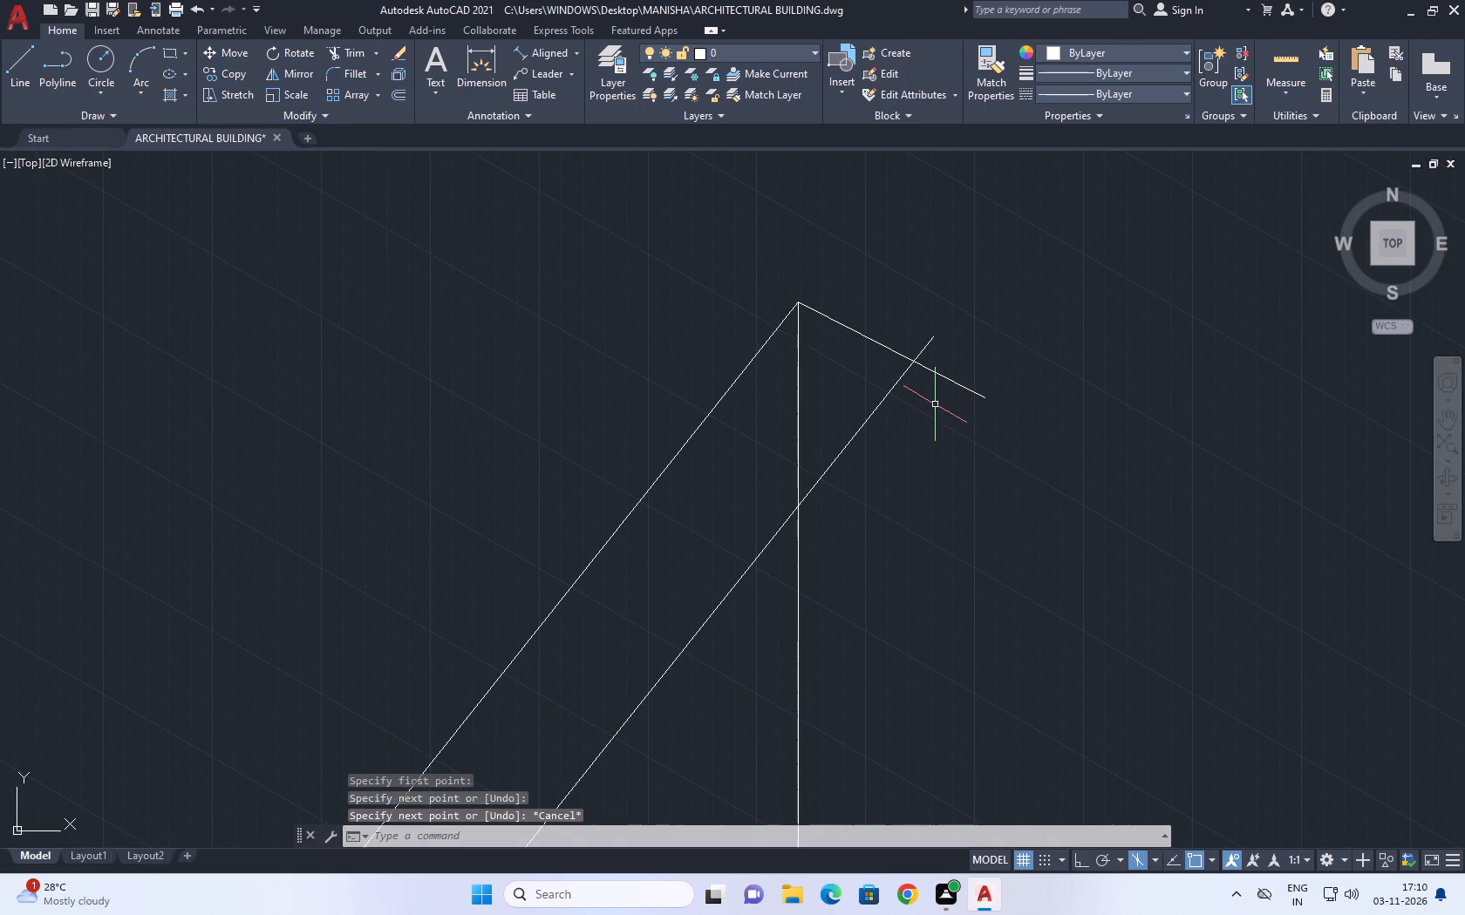
# Trim the ends of the second handrail line and the short line that overrun their crossing.
pyautogui.press('t')
pyautogui.press('r')
pyautogui.press('space')
pyautogui.click(924, 328)
pyautogui.click(931, 437)
pyautogui.scroll(-3, 932, 415)
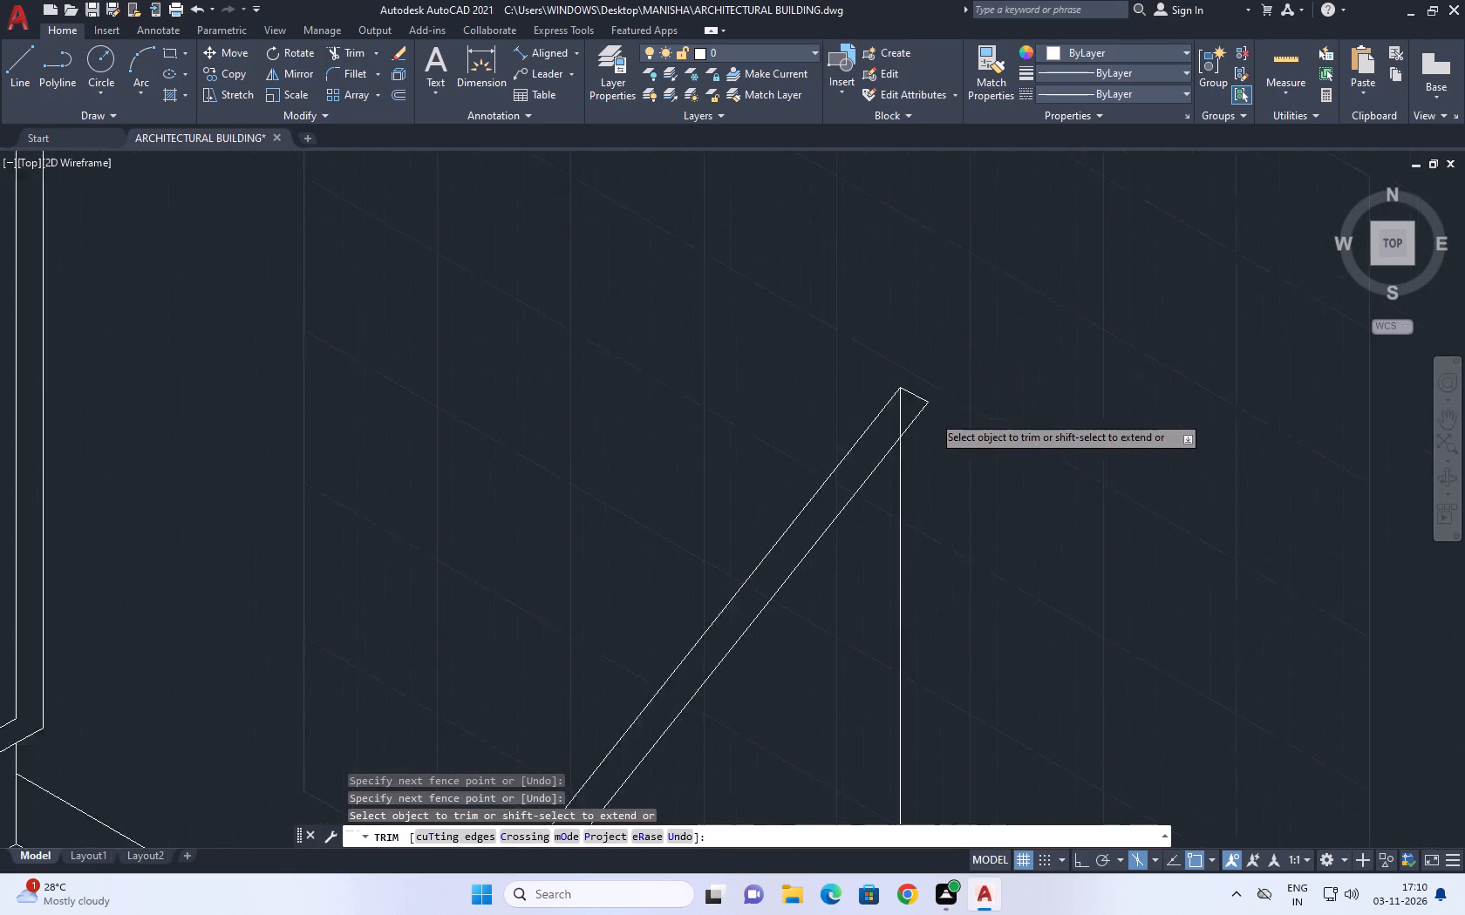
pyautogui.scroll(-8, 932, 415)
pyautogui.press('Escape')
# Draw the upper post's second vertical edge from the handrail's outer corner down to the floor slab's lower edge.
pyautogui.scroll(3, 932, 437)
pyautogui.scroll(3, 950, 355)
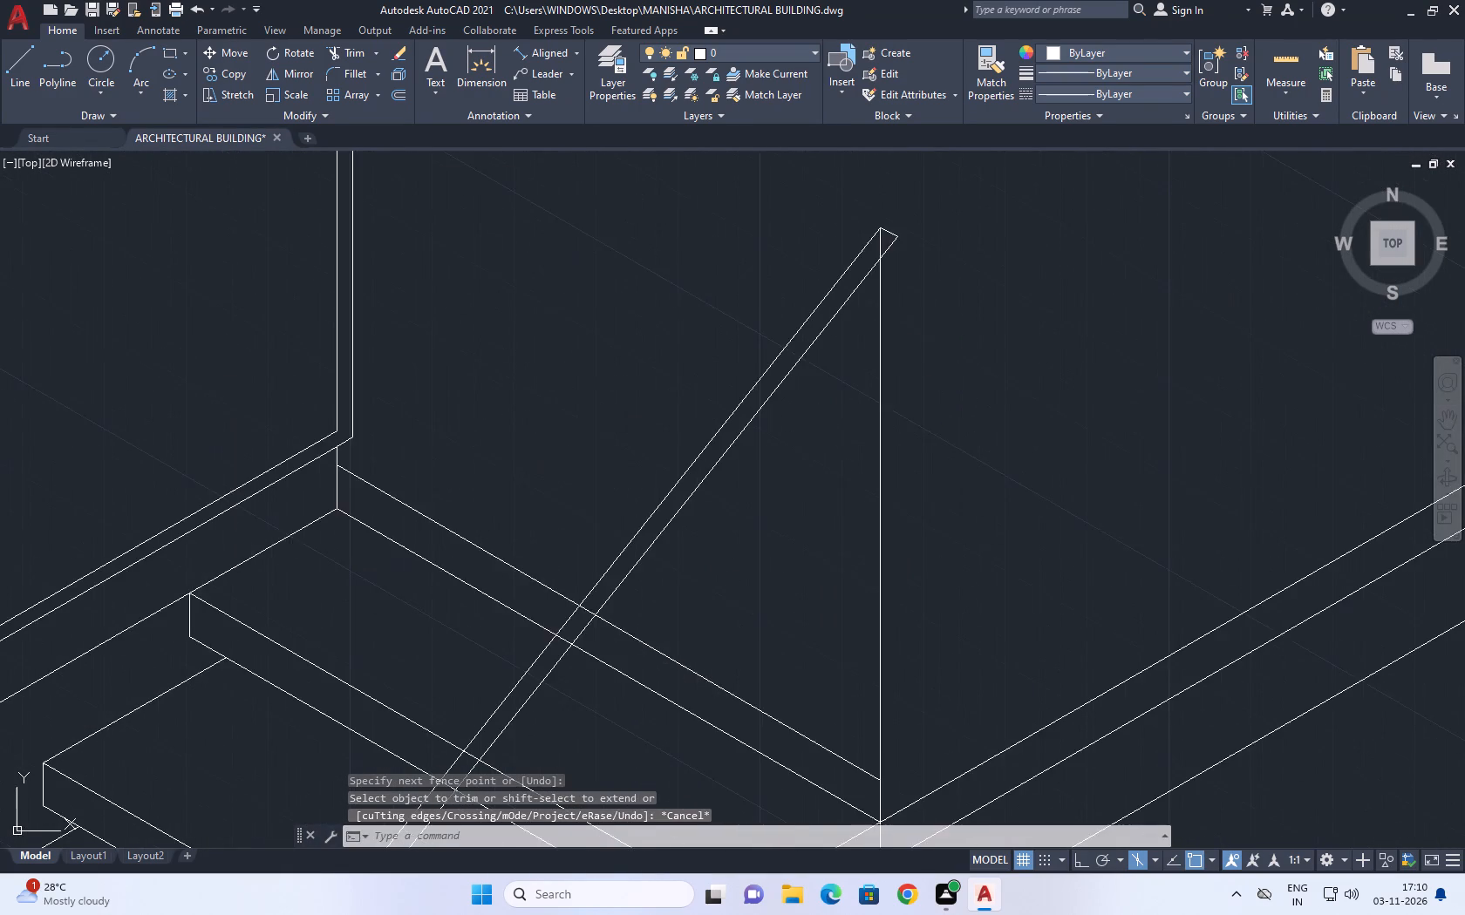
pyautogui.moveTo(936, 346); pyautogui.dragTo(957, 380, button='middle')
pyautogui.press('l')
pyautogui.press('space')
pyautogui.click(920, 271)
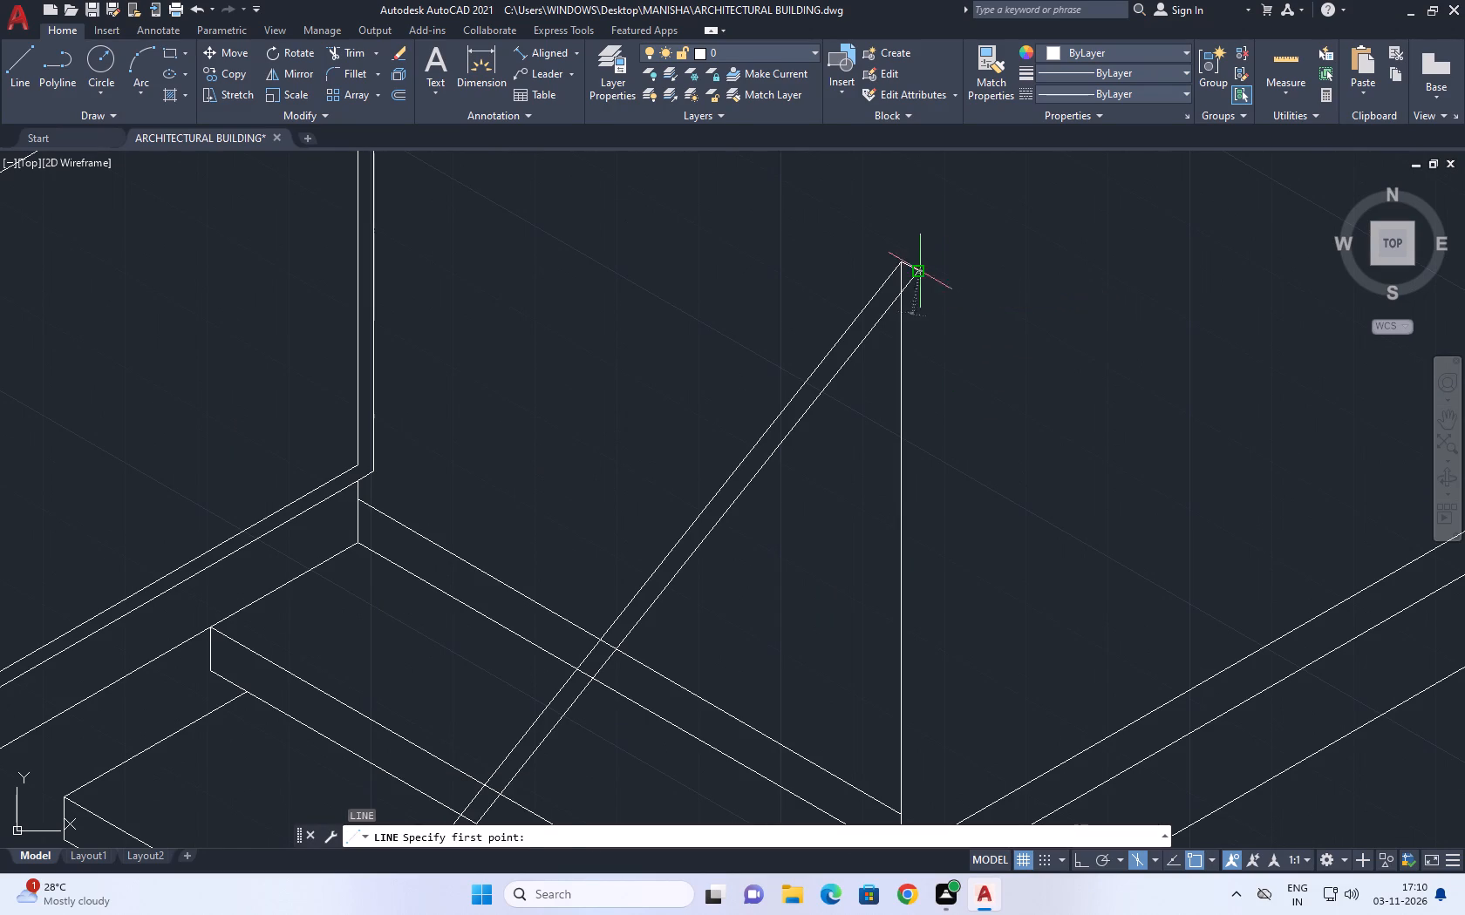
pyautogui.scroll(-4, 907, 261)
pyautogui.scroll(4, 930, 417)
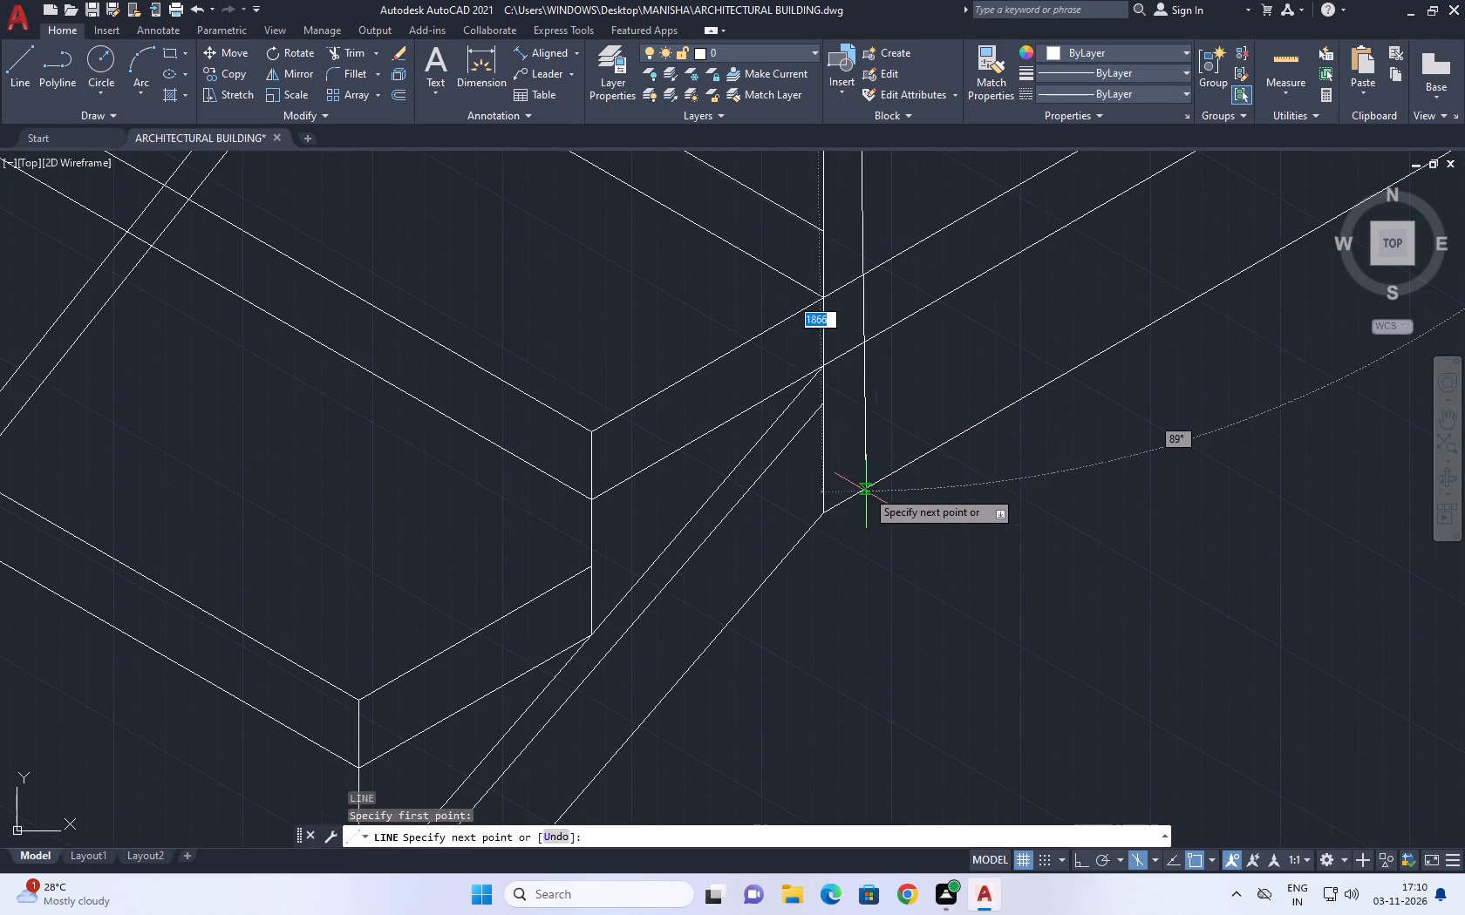
pyautogui.press('F5')
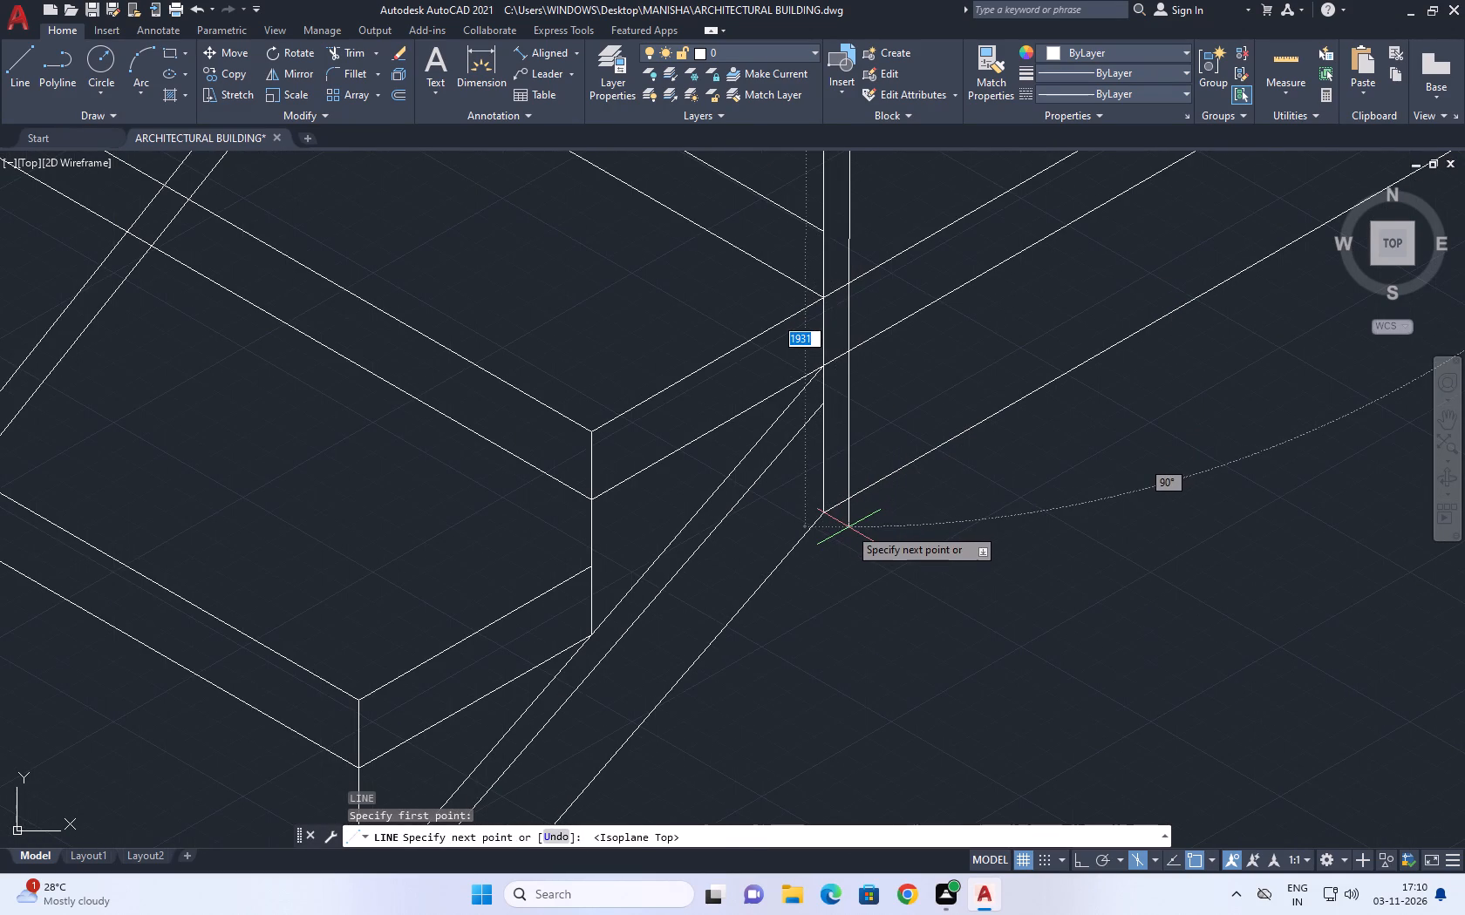
pyautogui.press('F8')
pyautogui.press('F5')
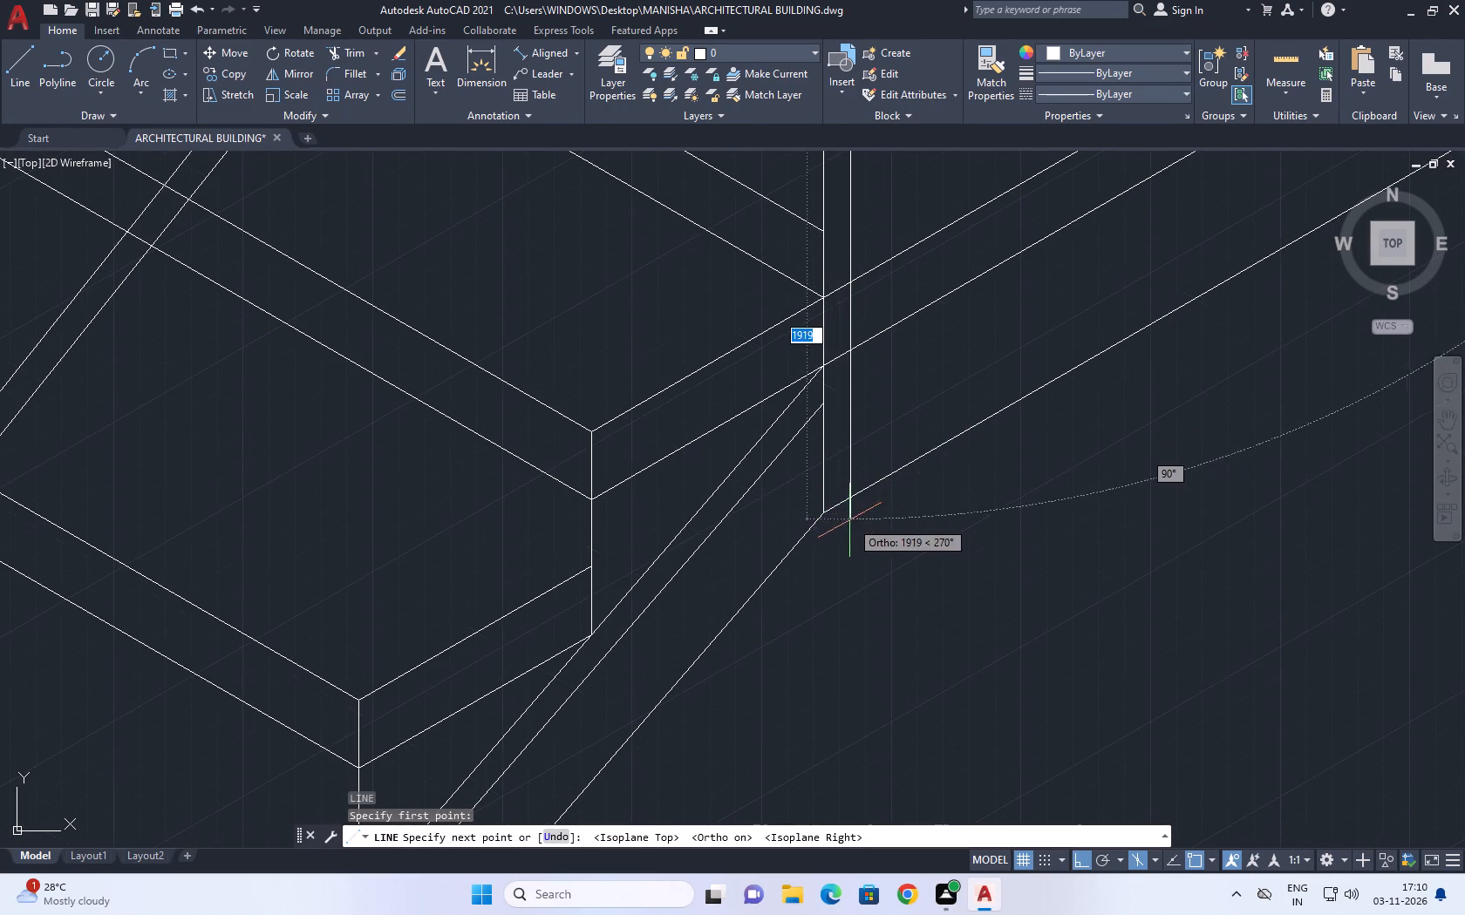
pyautogui.click(851, 498)
pyautogui.press('Escape')
pyautogui.scroll(-4, 856, 536)
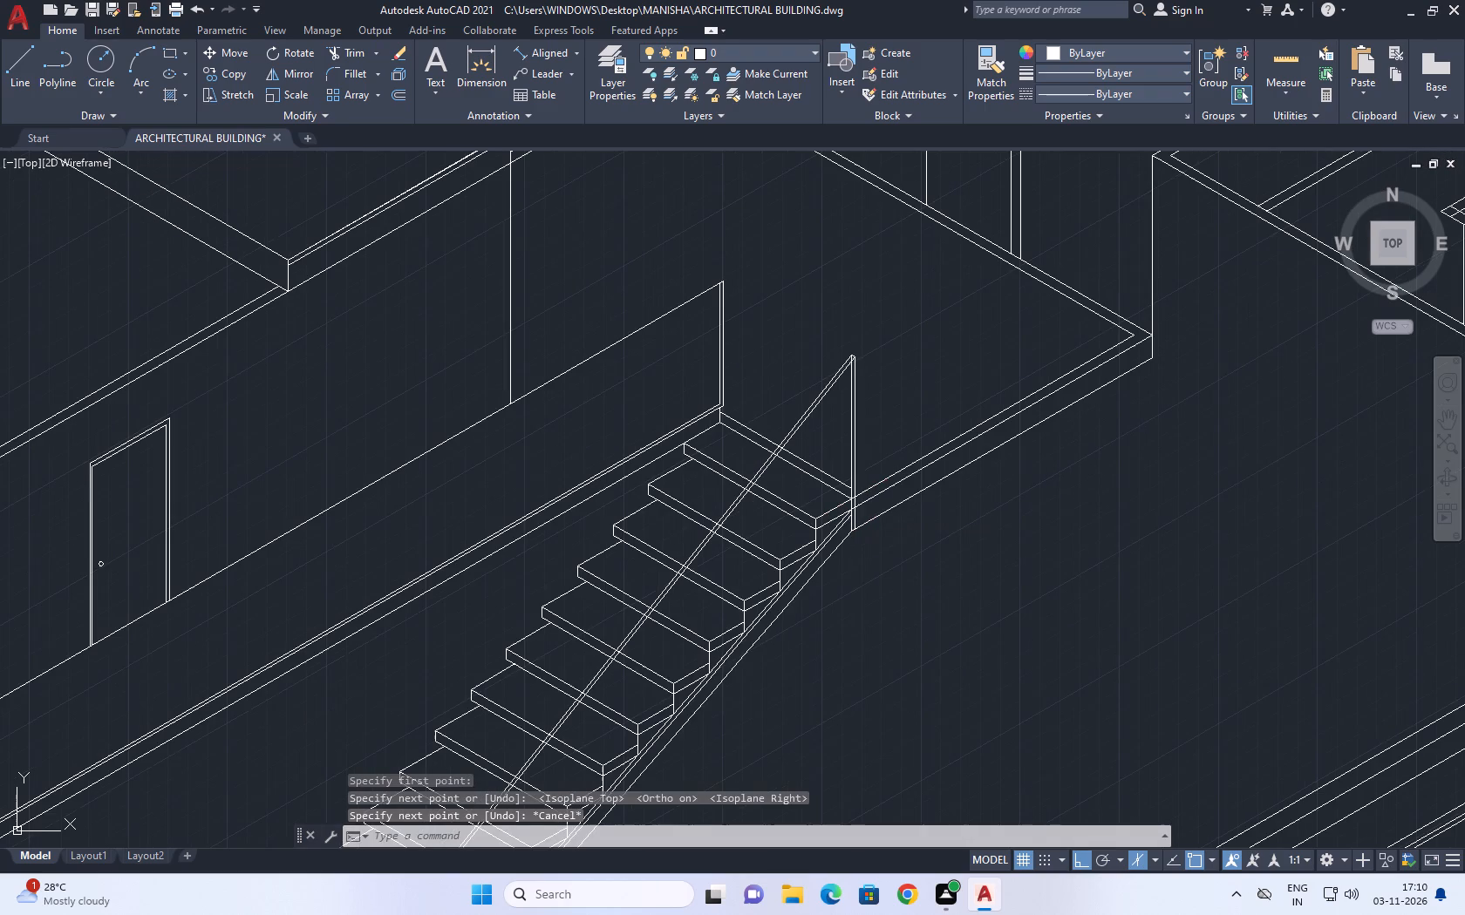
# Draw a railing line along the right isoplane from the upper stair post's top to just past the vertical wall edge.
pyautogui.moveTo(878, 454); pyautogui.dragTo(885, 465, button='middle')
pyautogui.moveTo(838, 394); pyautogui.dragTo(929, 566, button='middle')
pyautogui.moveTo(998, 496); pyautogui.dragTo(996, 496, button='middle')
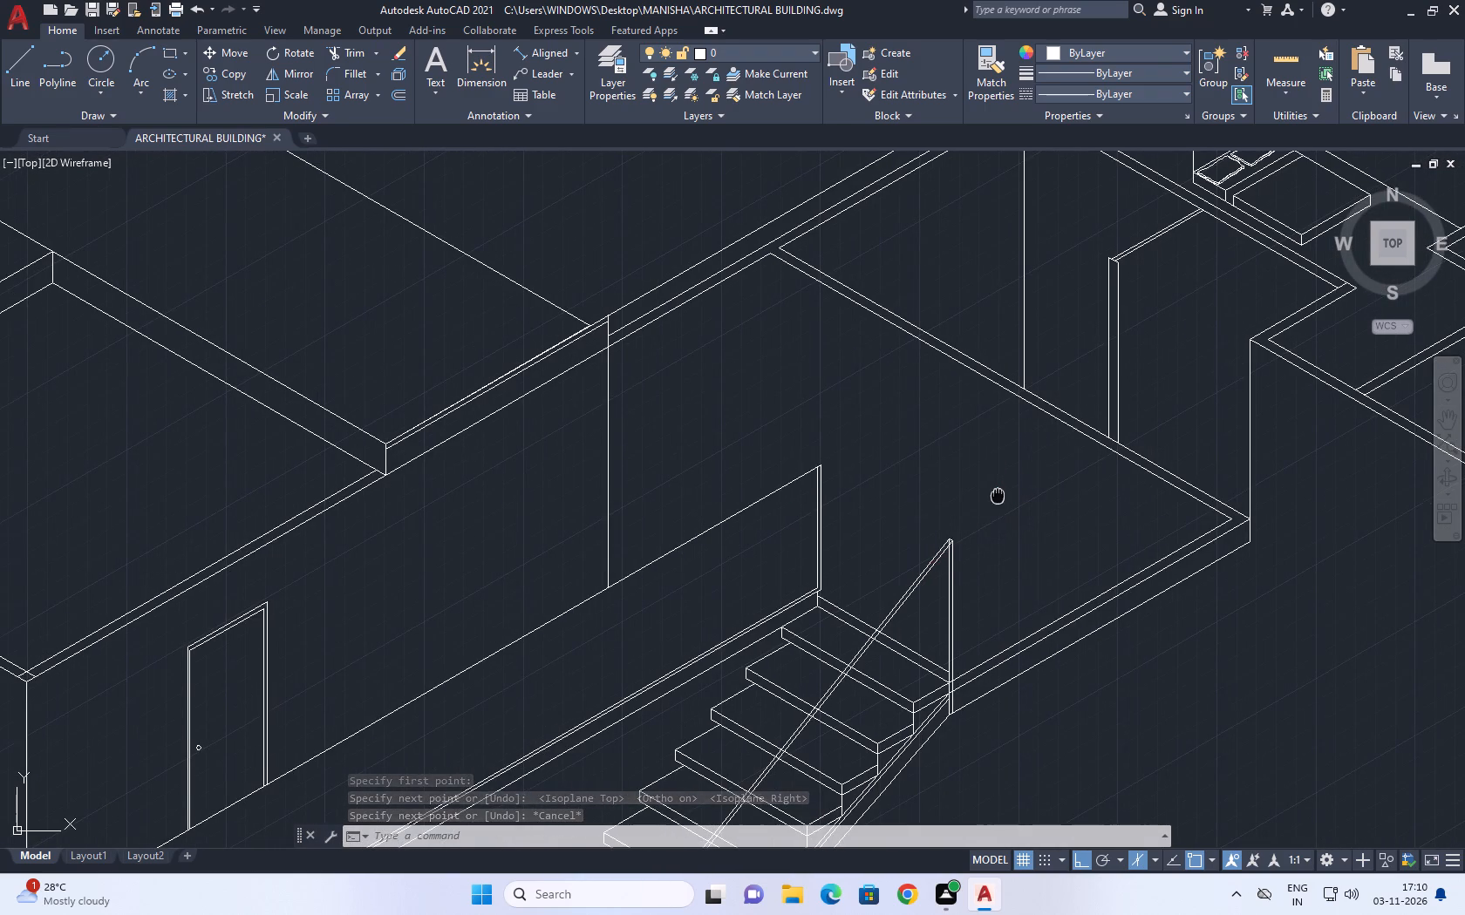
pyautogui.moveTo(996, 496); pyautogui.dragTo(957, 494, button='middle')
pyautogui.moveTo(985, 482); pyautogui.dragTo(964, 490, button='middle')
pyautogui.press('l')
pyautogui.press('space')
pyautogui.moveTo(942, 496); pyautogui.dragTo(942, 498, button='middle')
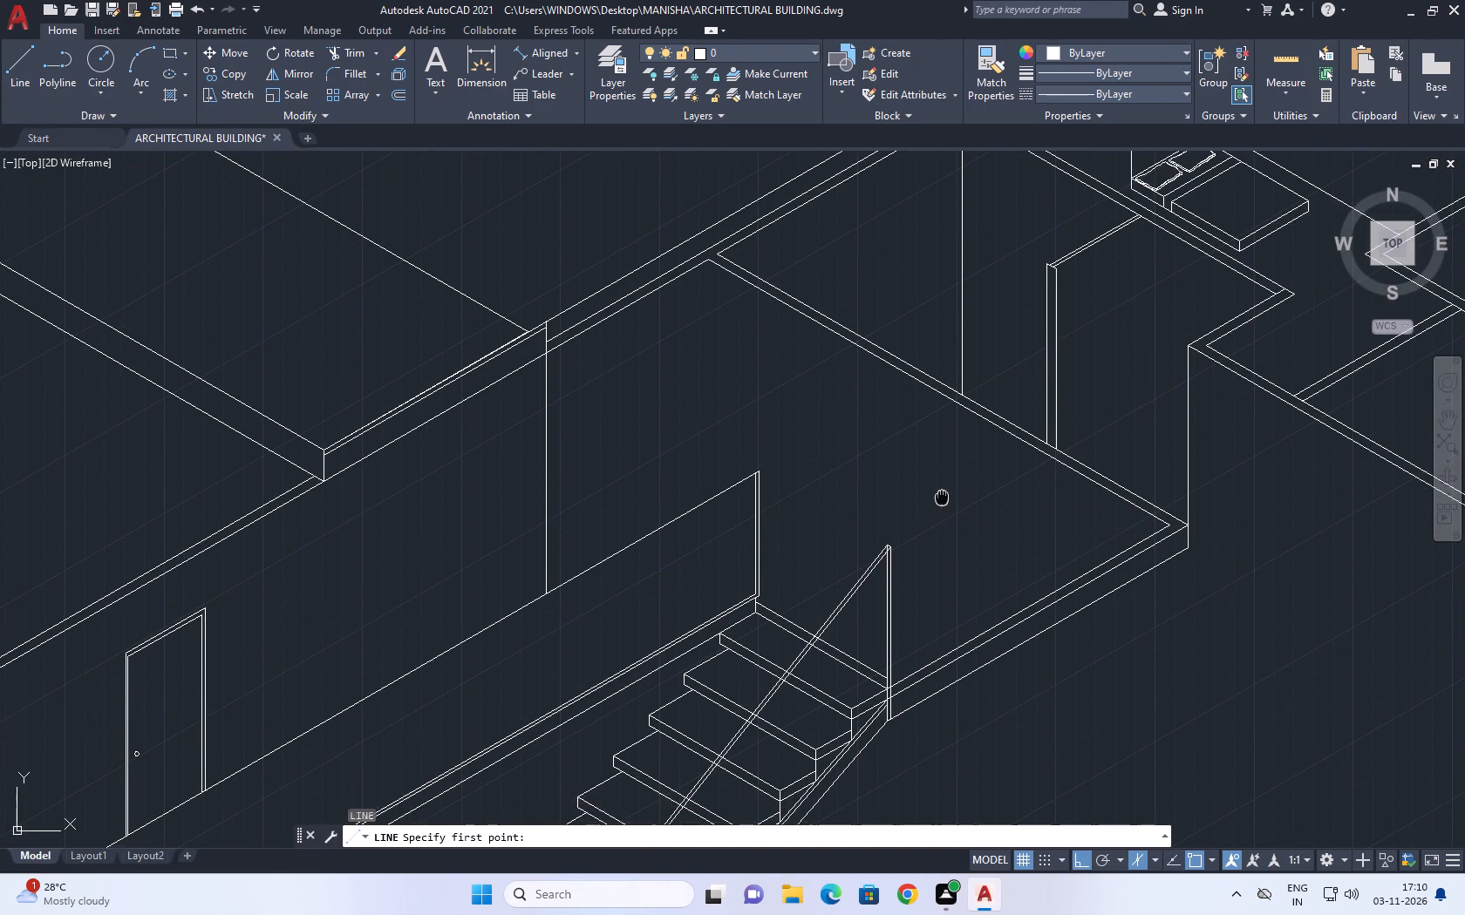
pyautogui.moveTo(942, 498); pyautogui.dragTo(928, 505, button='middle')
pyautogui.scroll(2, 889, 565)
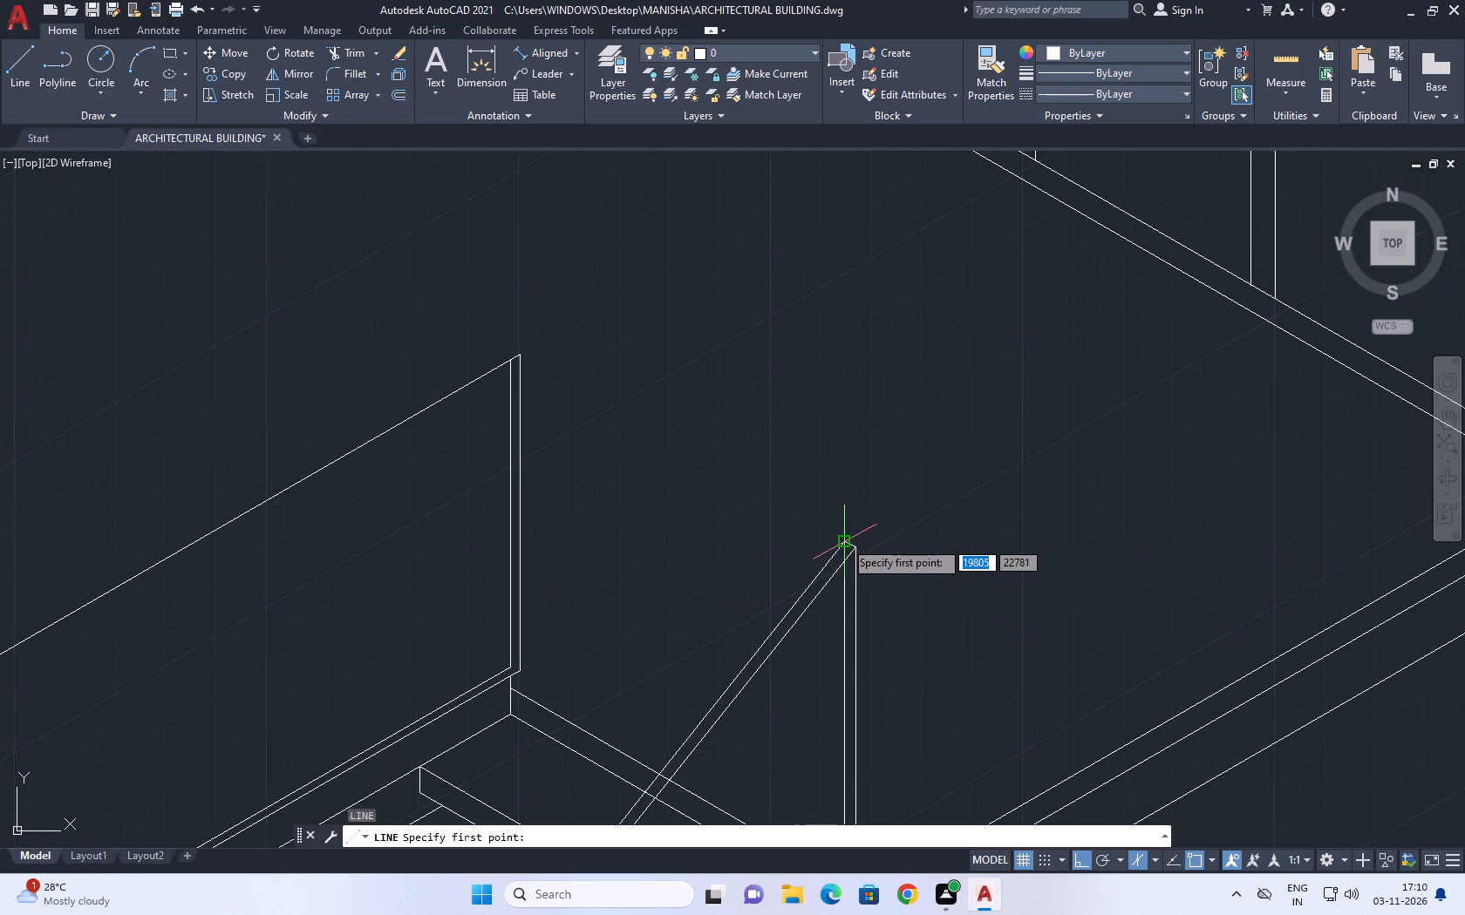
pyautogui.click(844, 540)
pyautogui.scroll(-2, 913, 504)
pyautogui.moveTo(985, 488); pyautogui.dragTo(834, 541, button='middle')
pyautogui.scroll(1, 984, 486)
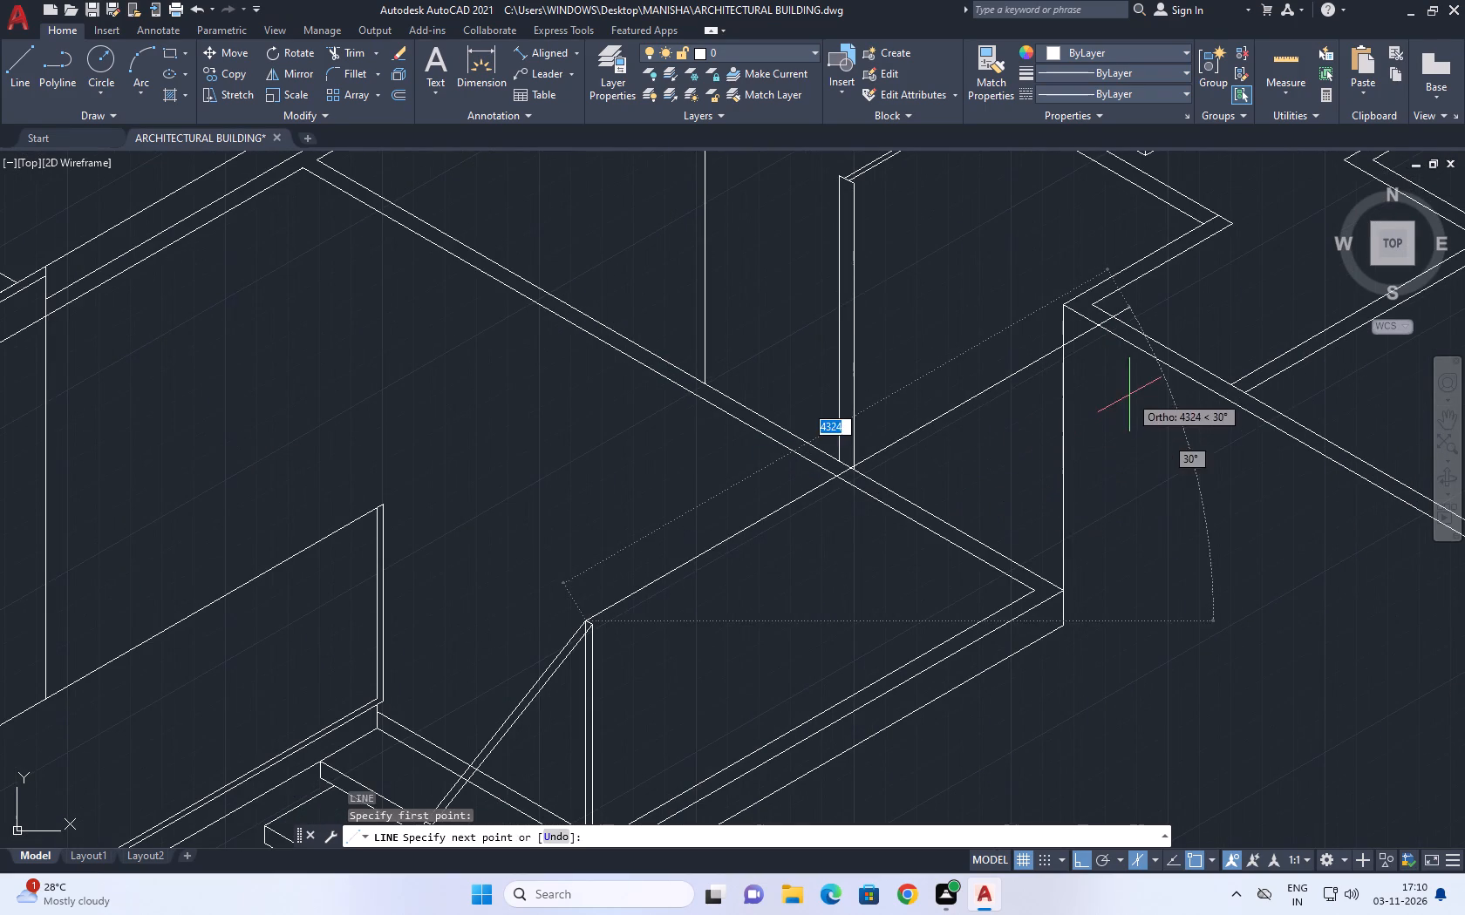
pyautogui.click(1108, 380)
pyautogui.press('Escape')
# Copy the new railing line from the upper post's inner top corner to its outer top corner.
pyautogui.click(778, 552)
pyautogui.click(705, 515)
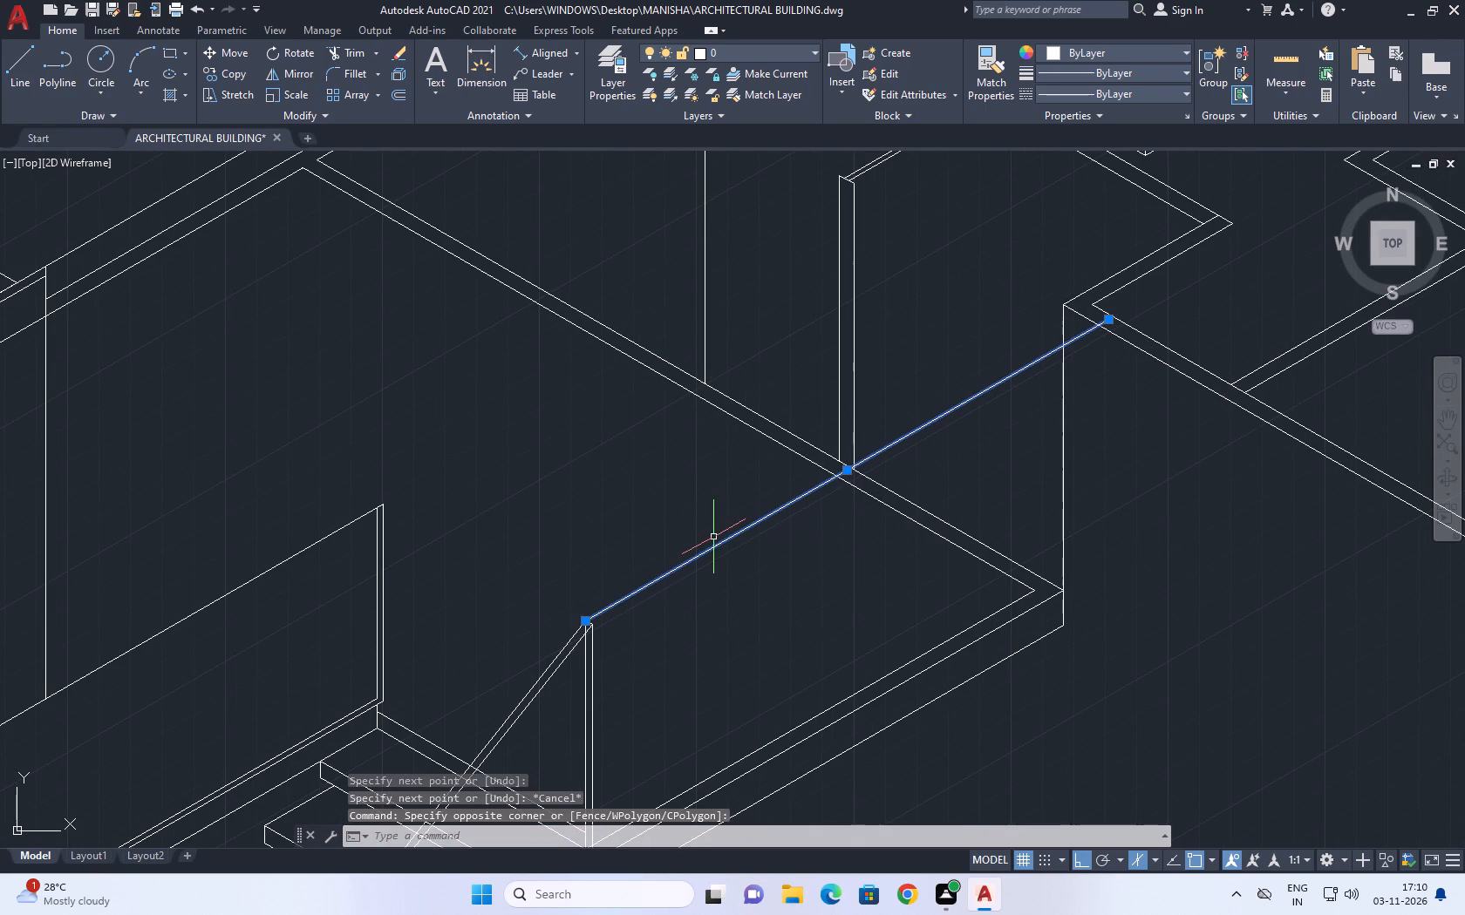
pyautogui.press('c')
pyautogui.press('o')
pyautogui.press('space')
pyautogui.scroll(5, 570, 646)
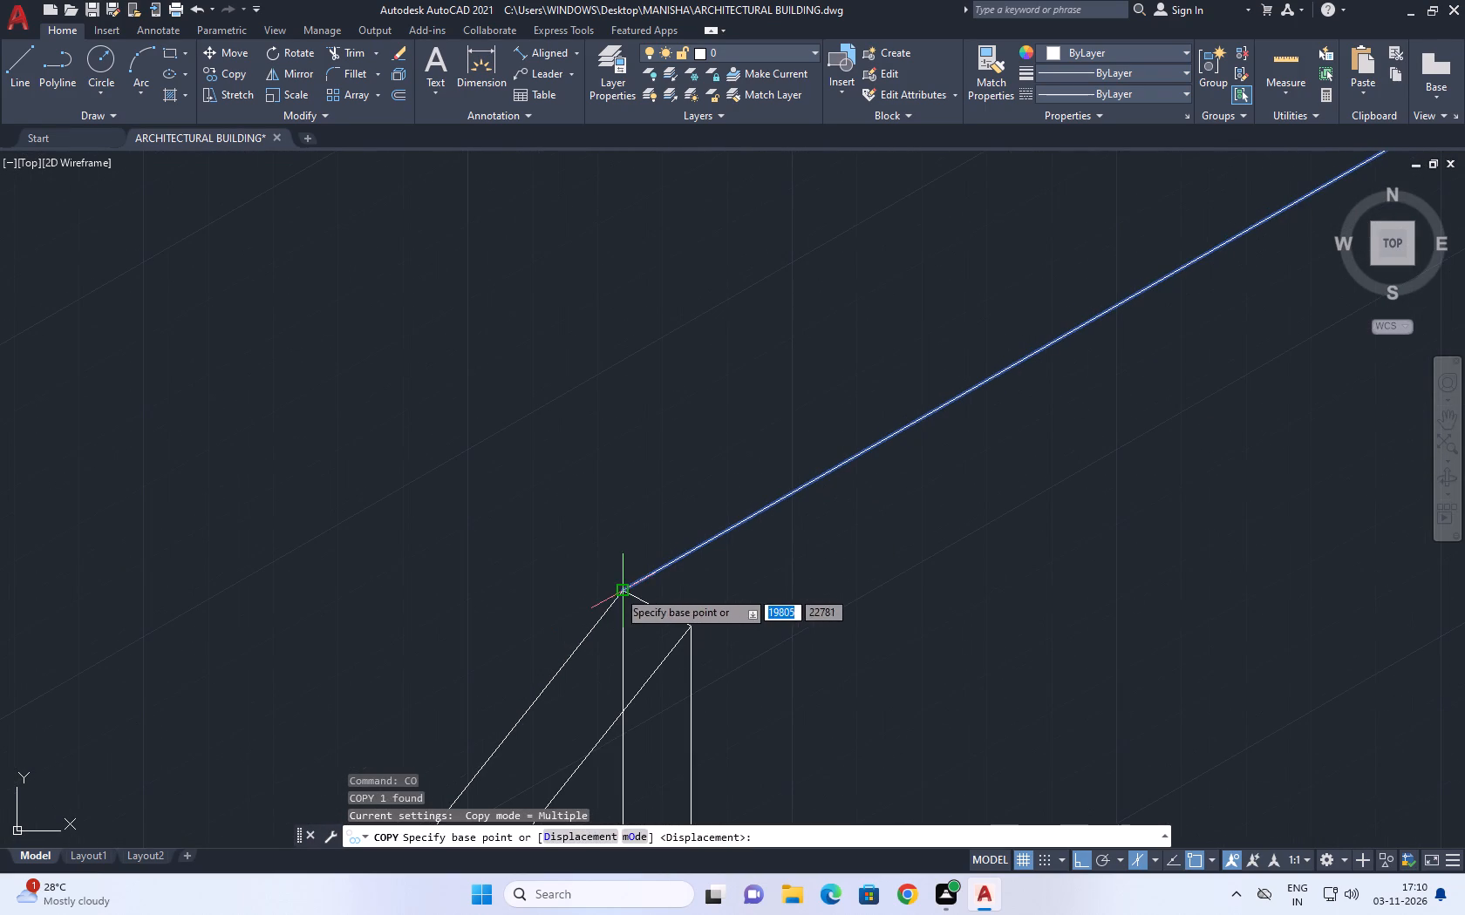
pyautogui.click(622, 593)
pyautogui.click(692, 627)
pyautogui.scroll(-5, 685, 618)
pyautogui.press('Escape')
# Trim both railing lines where they run past the vertical wall edge.
pyautogui.scroll(-3, 834, 566)
pyautogui.moveTo(913, 532); pyautogui.dragTo(909, 571, button='middle')
pyautogui.scroll(-1, 908, 572)
pyautogui.middleClick(1008, 511)
pyautogui.scroll(3, 951, 525)
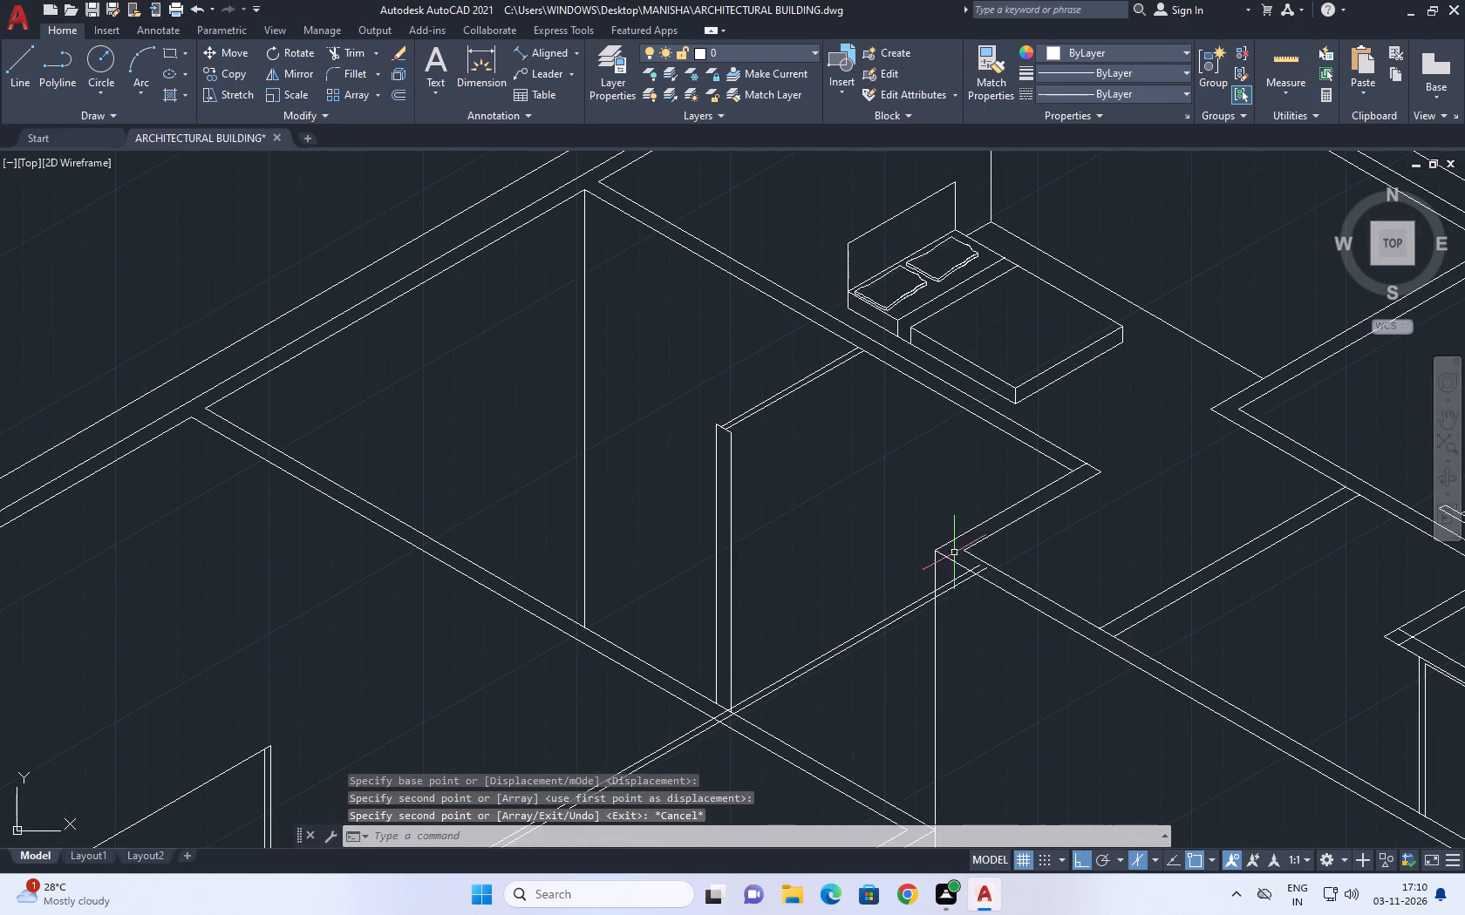
pyautogui.middleClick(963, 580)
pyautogui.write('tr')
pyautogui.press('space')
pyautogui.scroll(2, 964, 586)
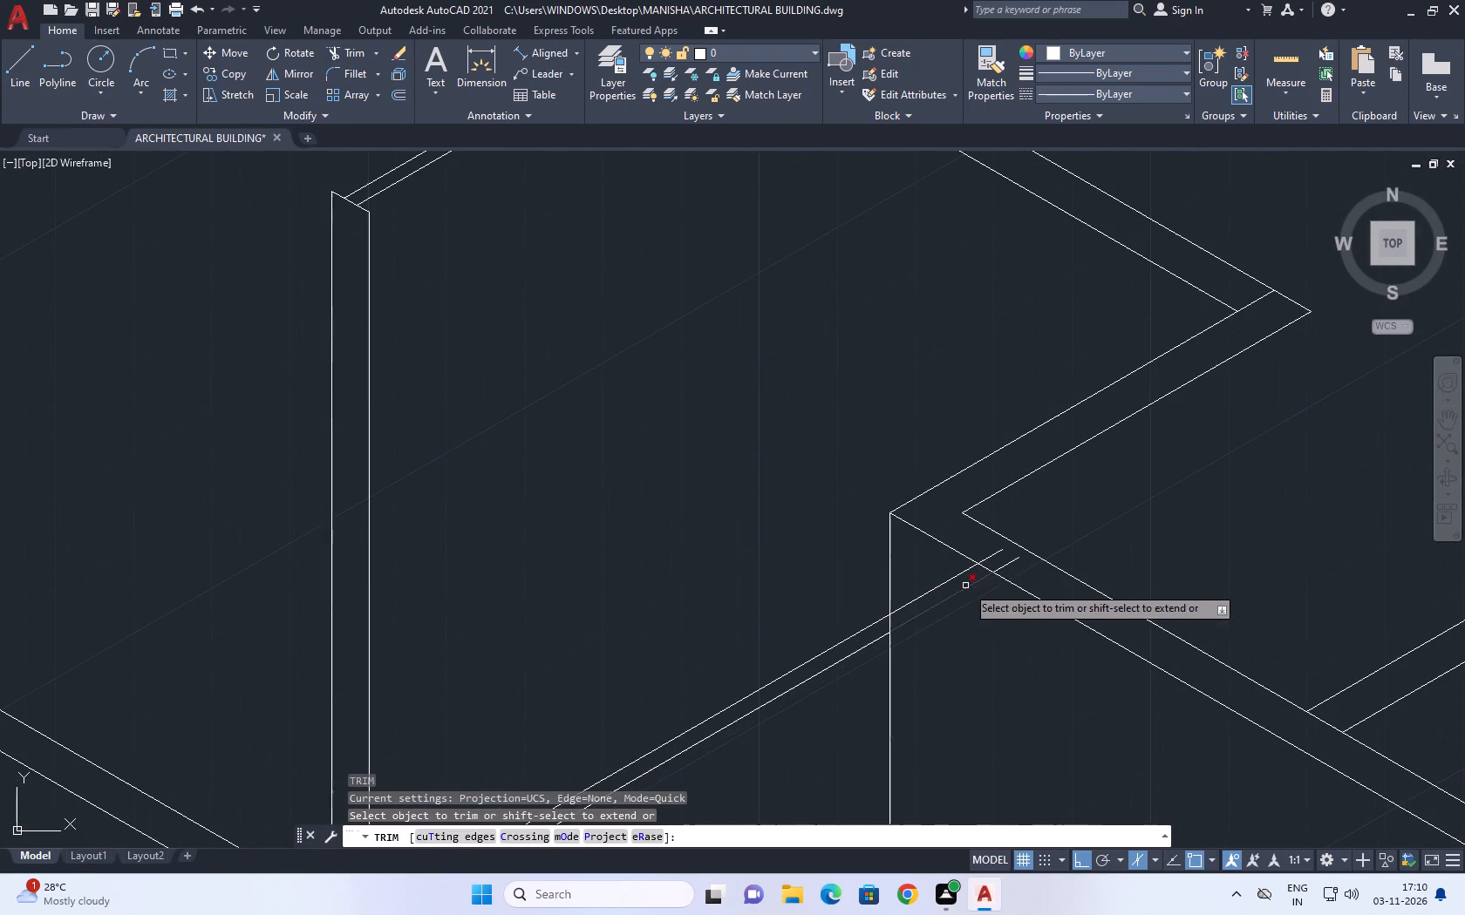
pyautogui.click(946, 564)
pyautogui.moveTo(949, 640); pyautogui.dragTo(949, 653)
pyautogui.click(973, 548)
pyautogui.click(1008, 574)
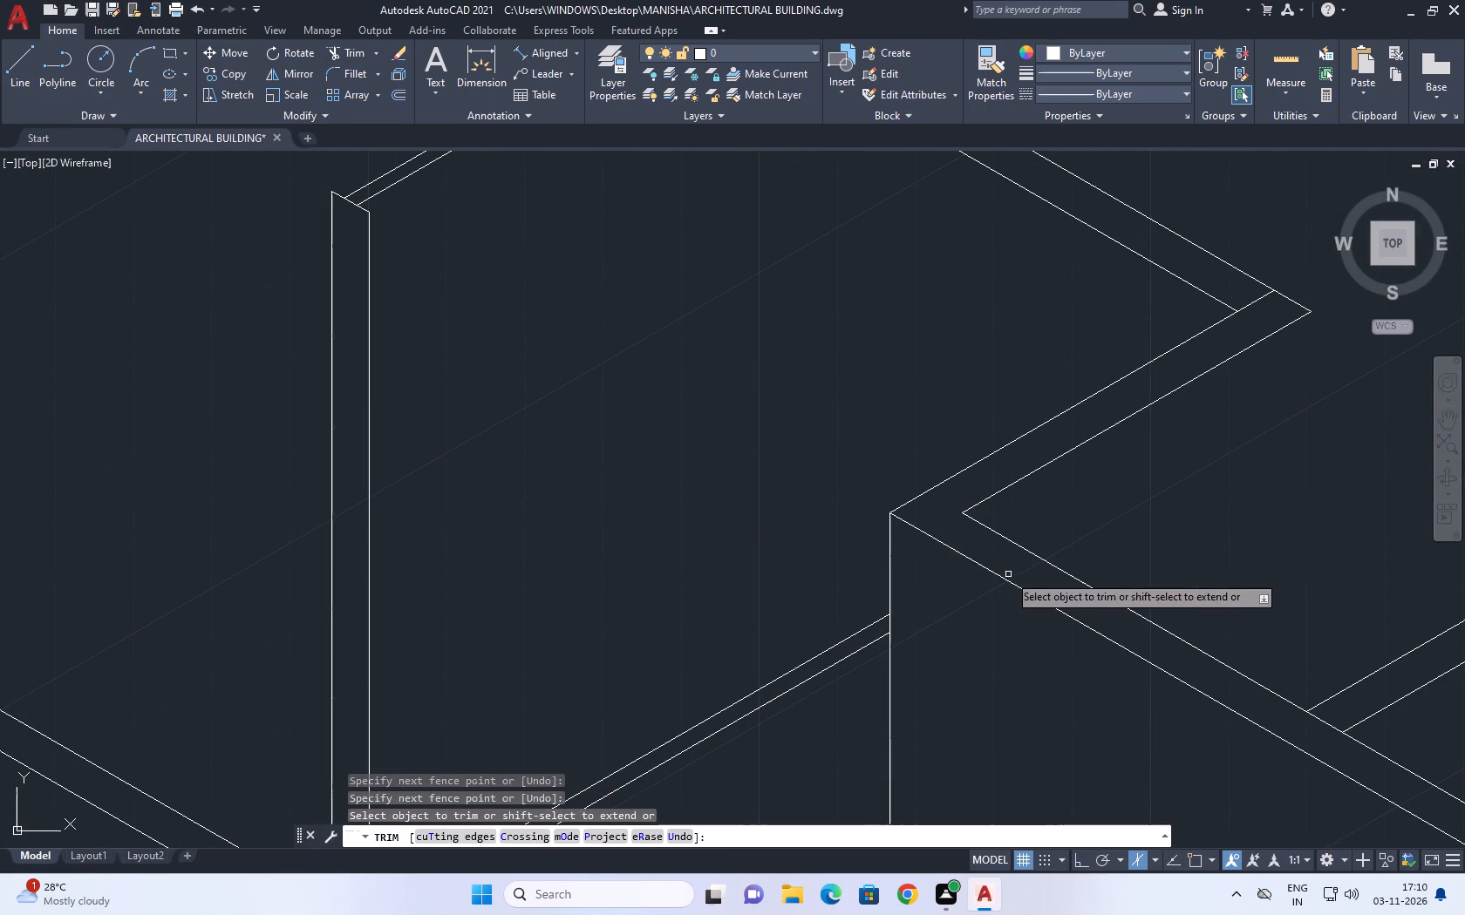
pyautogui.scroll(-4, 1041, 557)
pyautogui.press('Escape')
# Review the stair handrail and landing railing within the whole building.
pyautogui.scroll(-2, 1006, 568)
pyautogui.scroll(2, 984, 606)
pyautogui.moveTo(978, 606); pyautogui.dragTo(964, 587, button='middle')
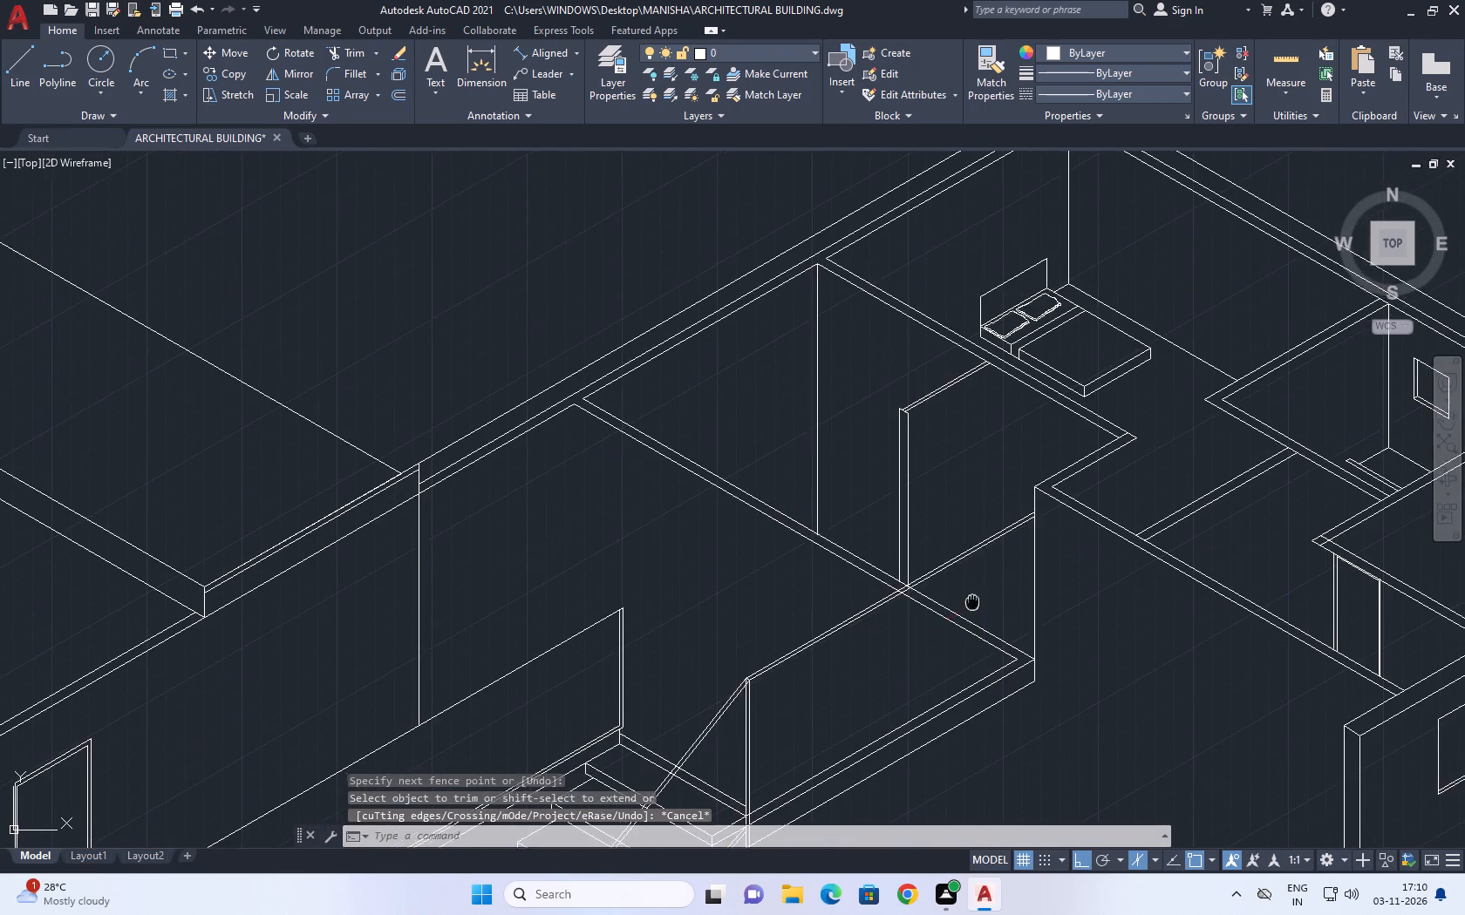
pyautogui.moveTo(964, 587); pyautogui.dragTo(944, 555, button='middle')
pyautogui.scroll(-1, 943, 553)
pyautogui.moveTo(938, 552); pyautogui.dragTo(916, 524, button='middle')
pyautogui.scroll(-1, 886, 523)
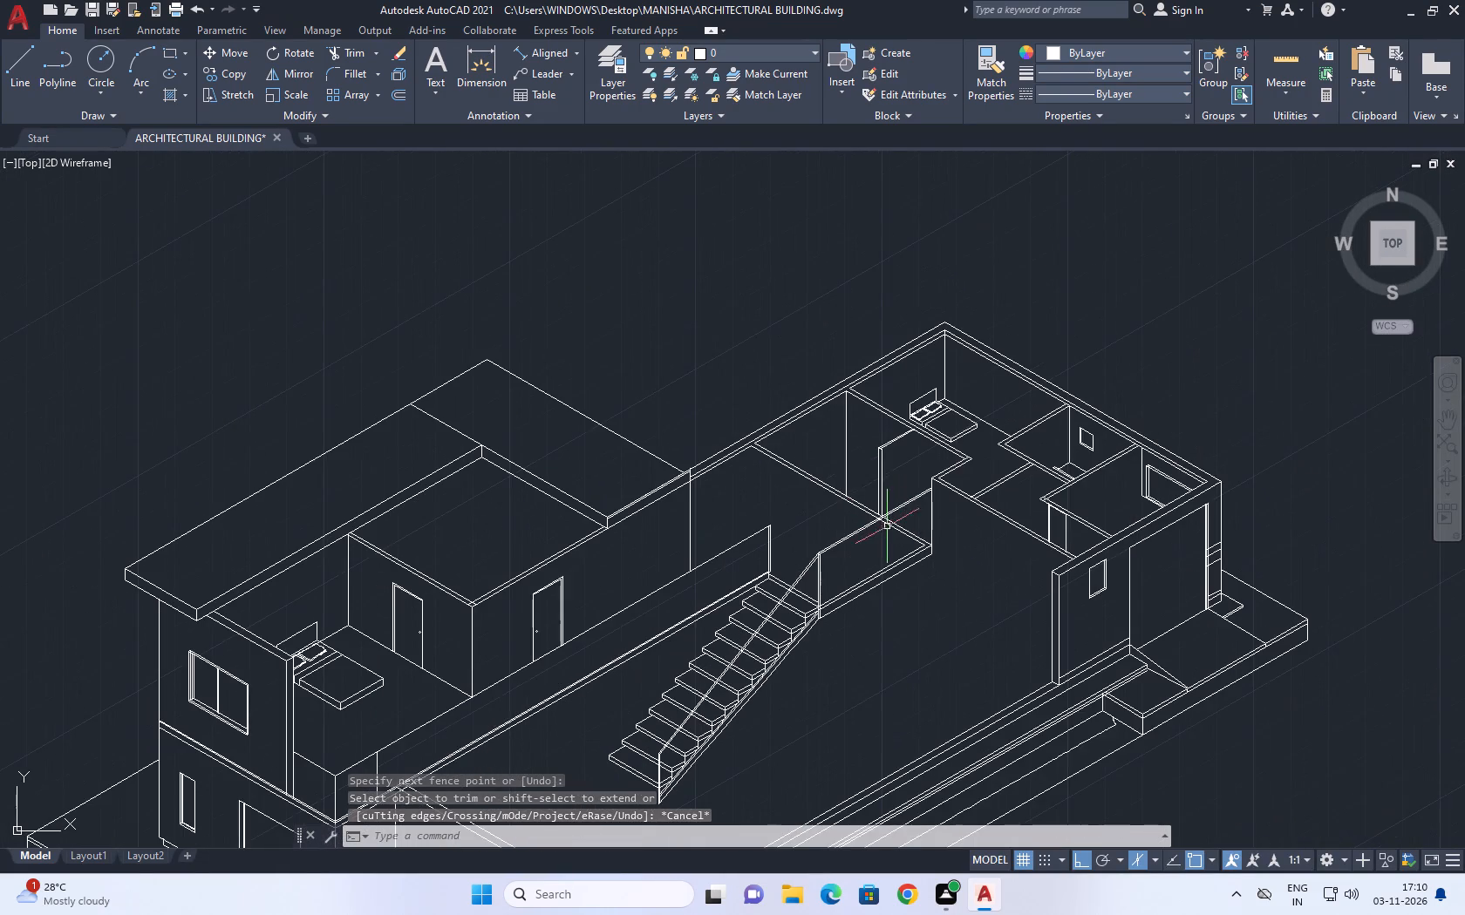
pyautogui.moveTo(883, 621); pyautogui.dragTo(907, 621, button='middle')
pyautogui.moveTo(754, 643); pyautogui.dragTo(868, 552, button='middle')
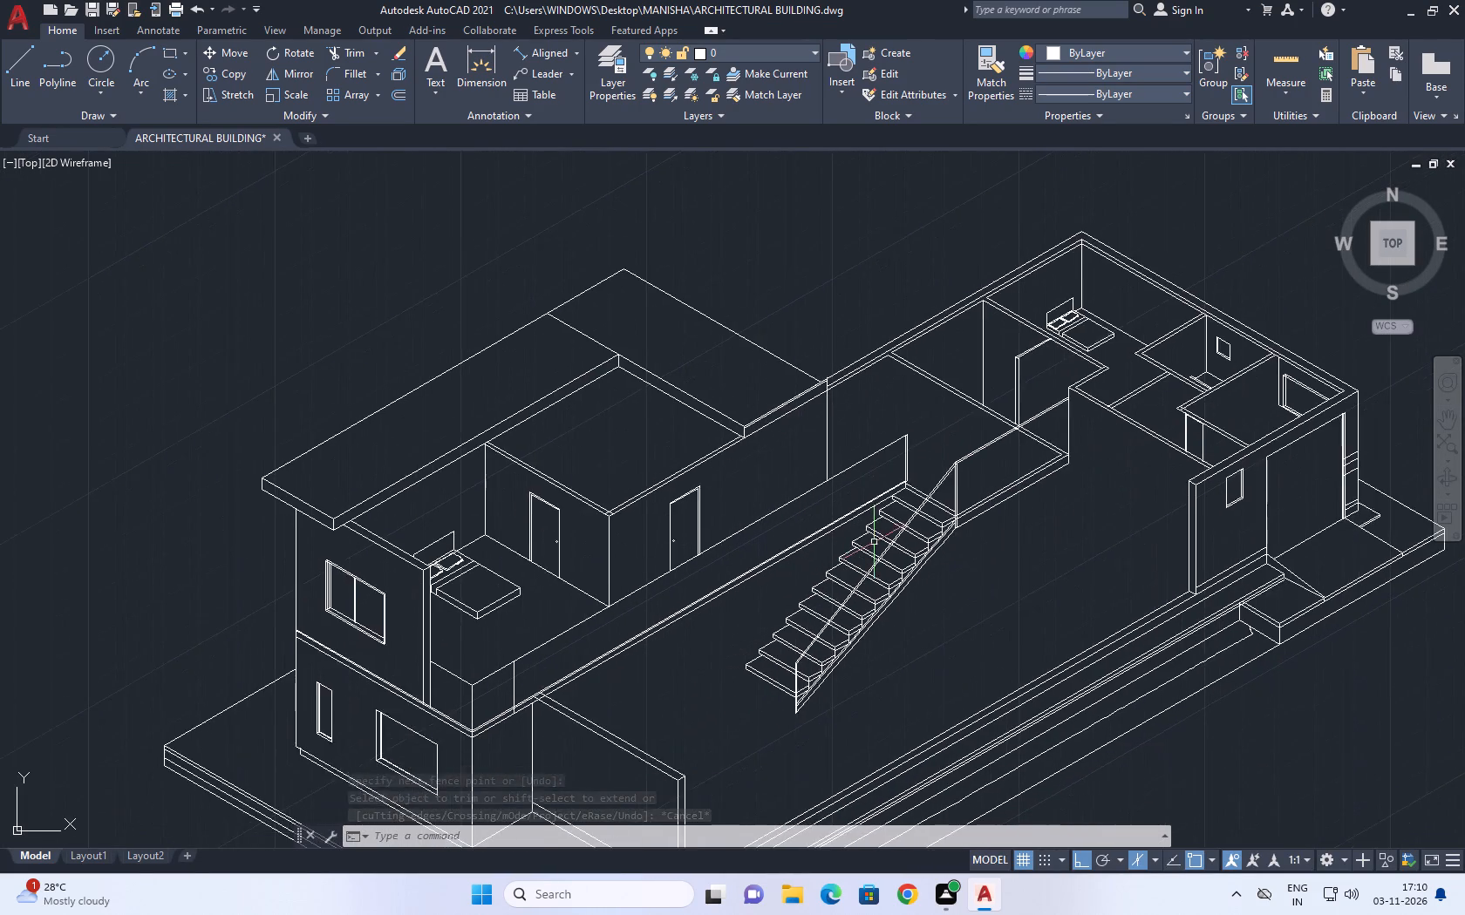
pyautogui.scroll(-2, 923, 560)
pyautogui.moveTo(955, 604); pyautogui.dragTo(926, 574, button='middle')
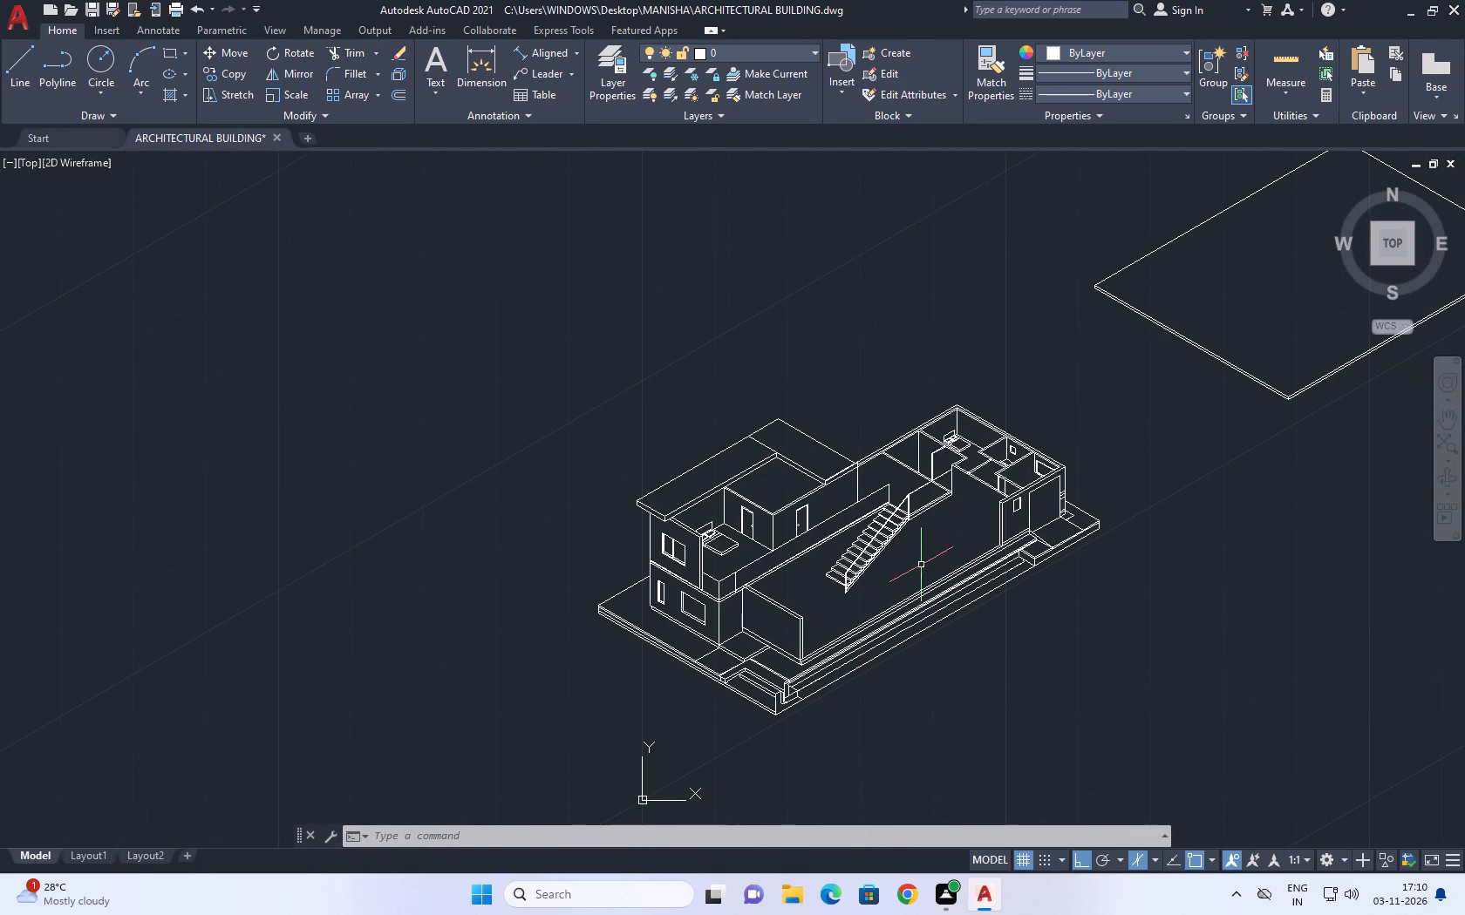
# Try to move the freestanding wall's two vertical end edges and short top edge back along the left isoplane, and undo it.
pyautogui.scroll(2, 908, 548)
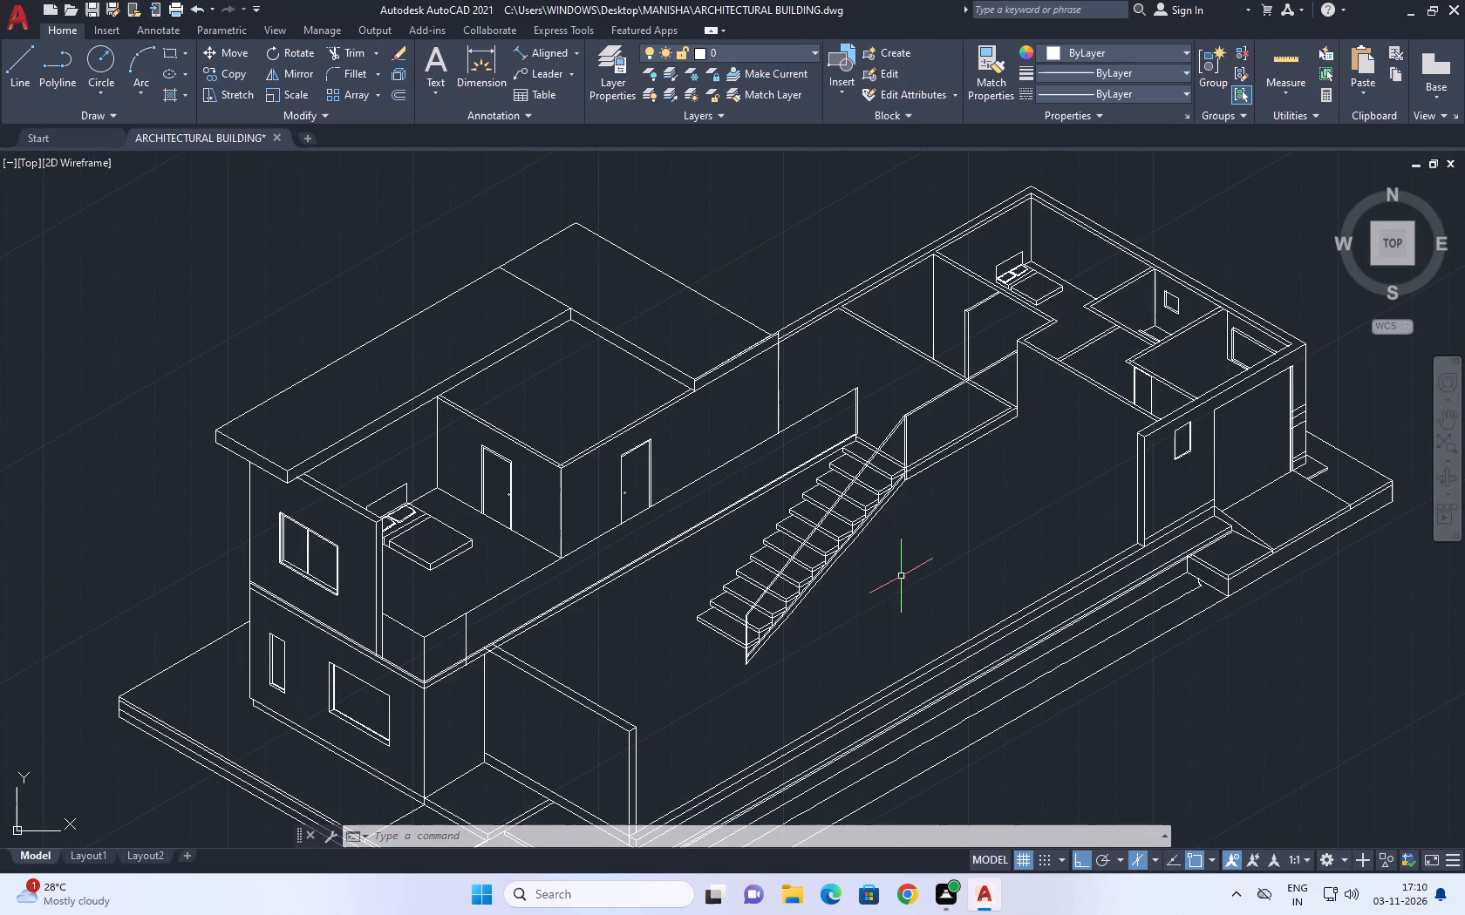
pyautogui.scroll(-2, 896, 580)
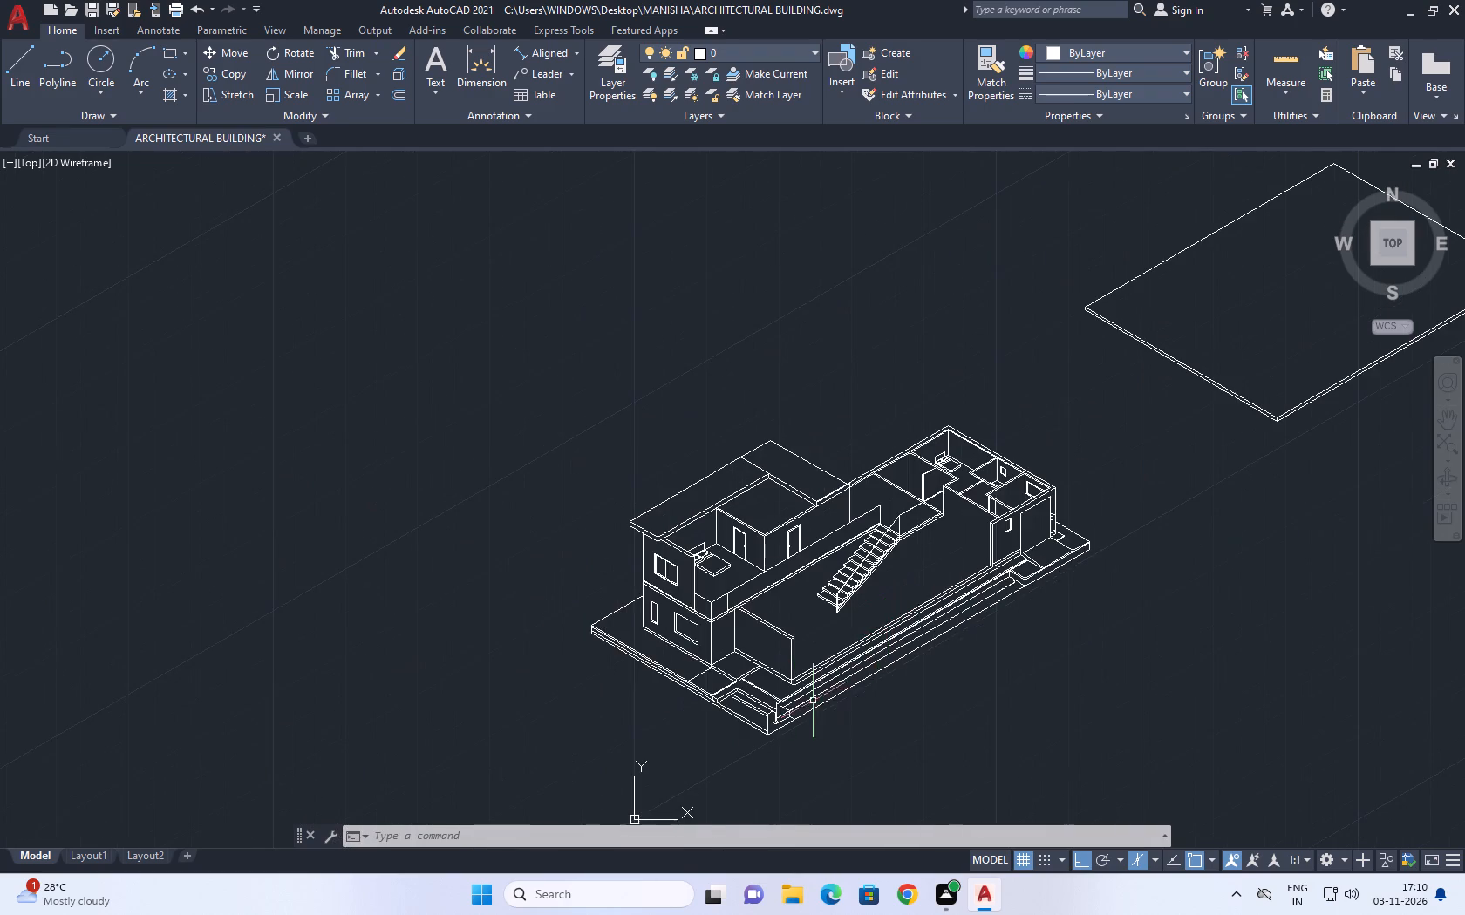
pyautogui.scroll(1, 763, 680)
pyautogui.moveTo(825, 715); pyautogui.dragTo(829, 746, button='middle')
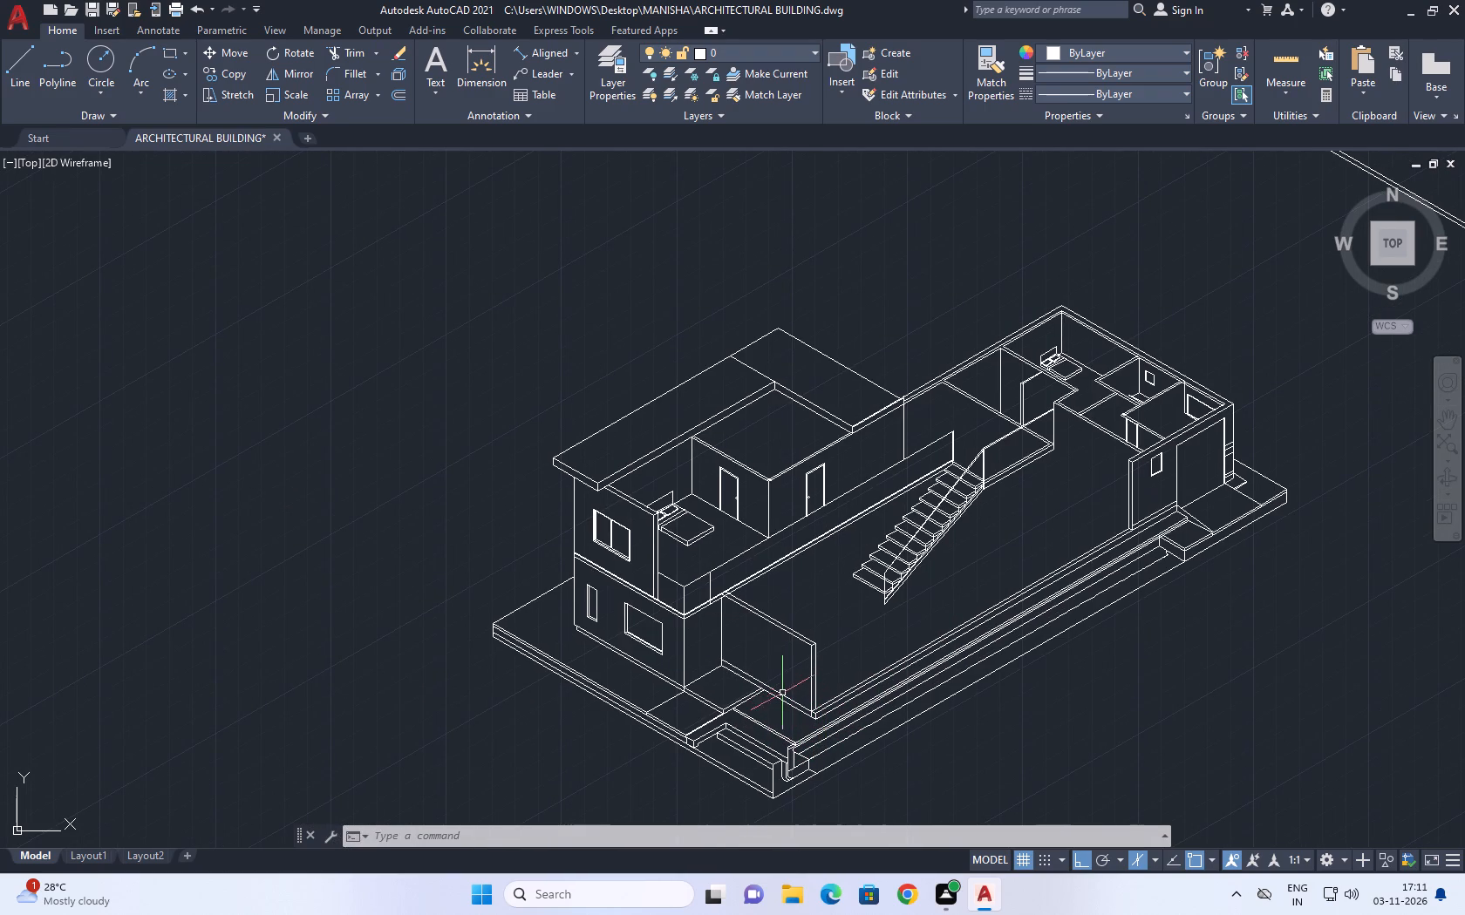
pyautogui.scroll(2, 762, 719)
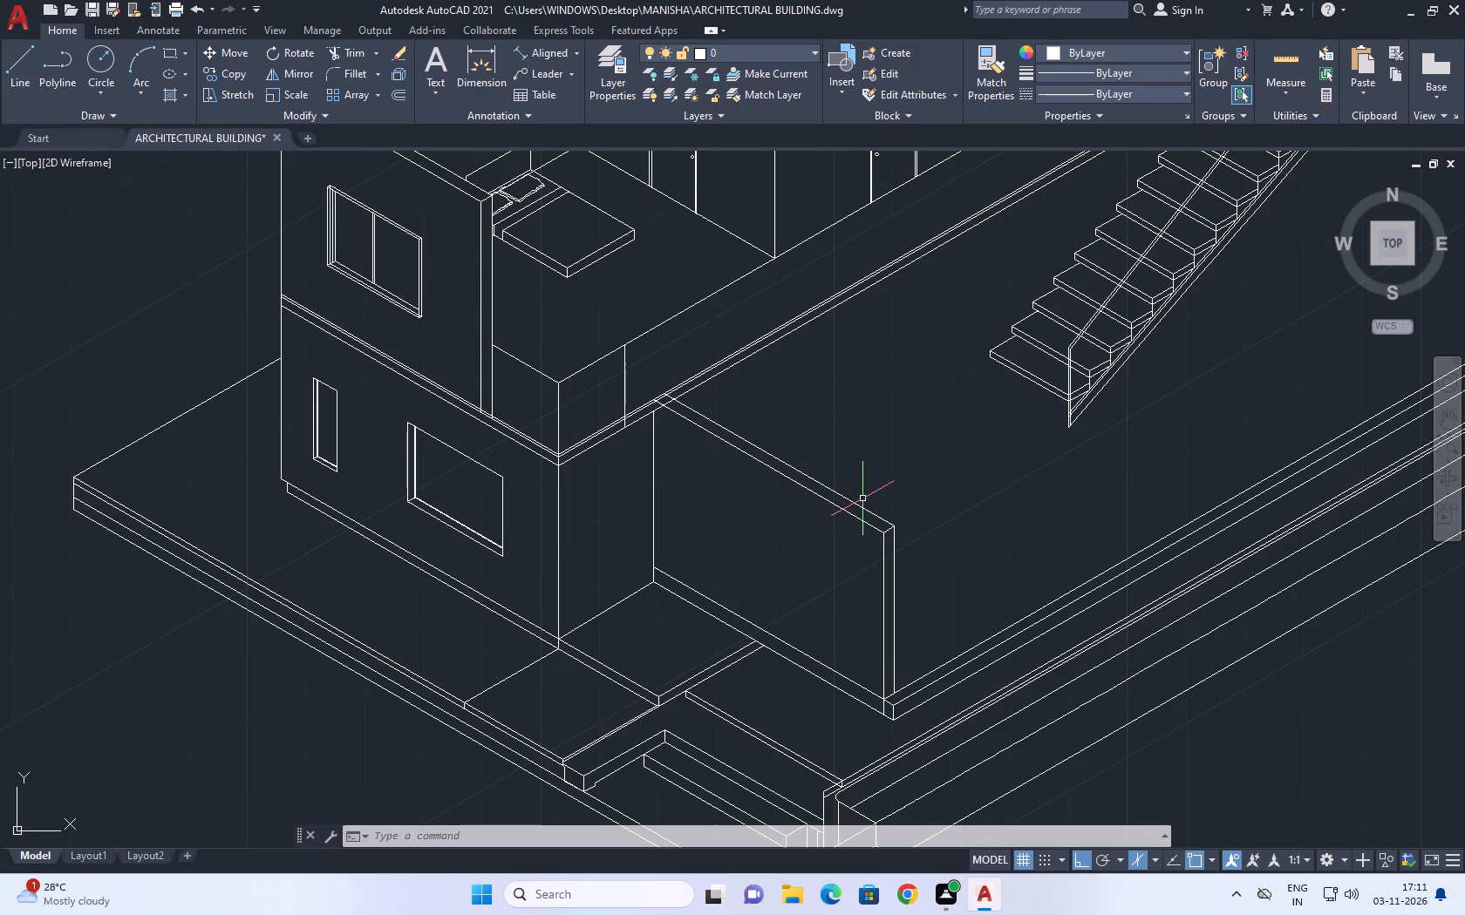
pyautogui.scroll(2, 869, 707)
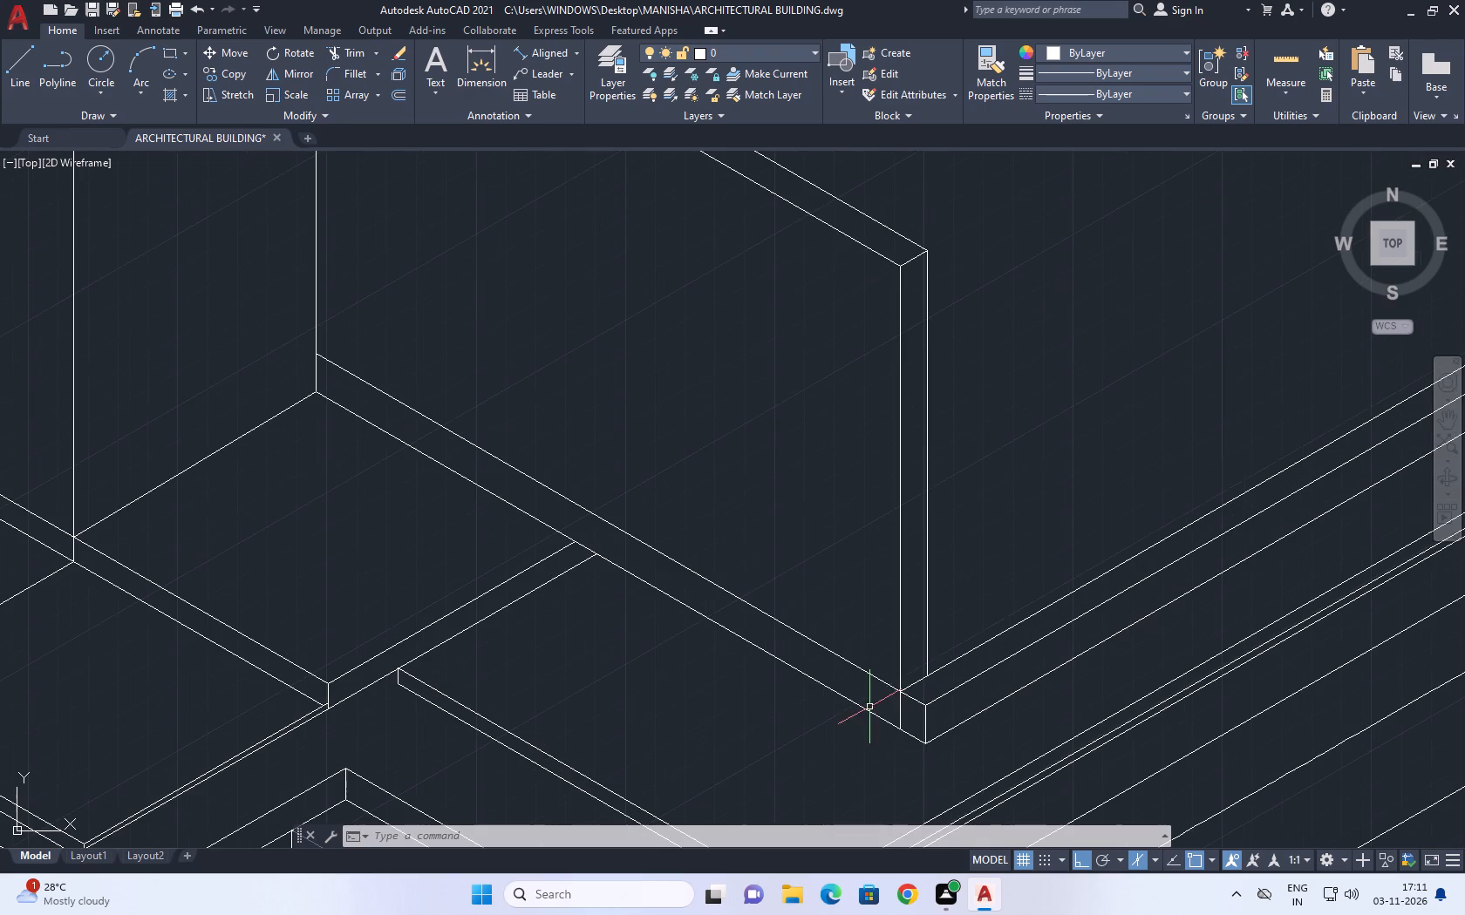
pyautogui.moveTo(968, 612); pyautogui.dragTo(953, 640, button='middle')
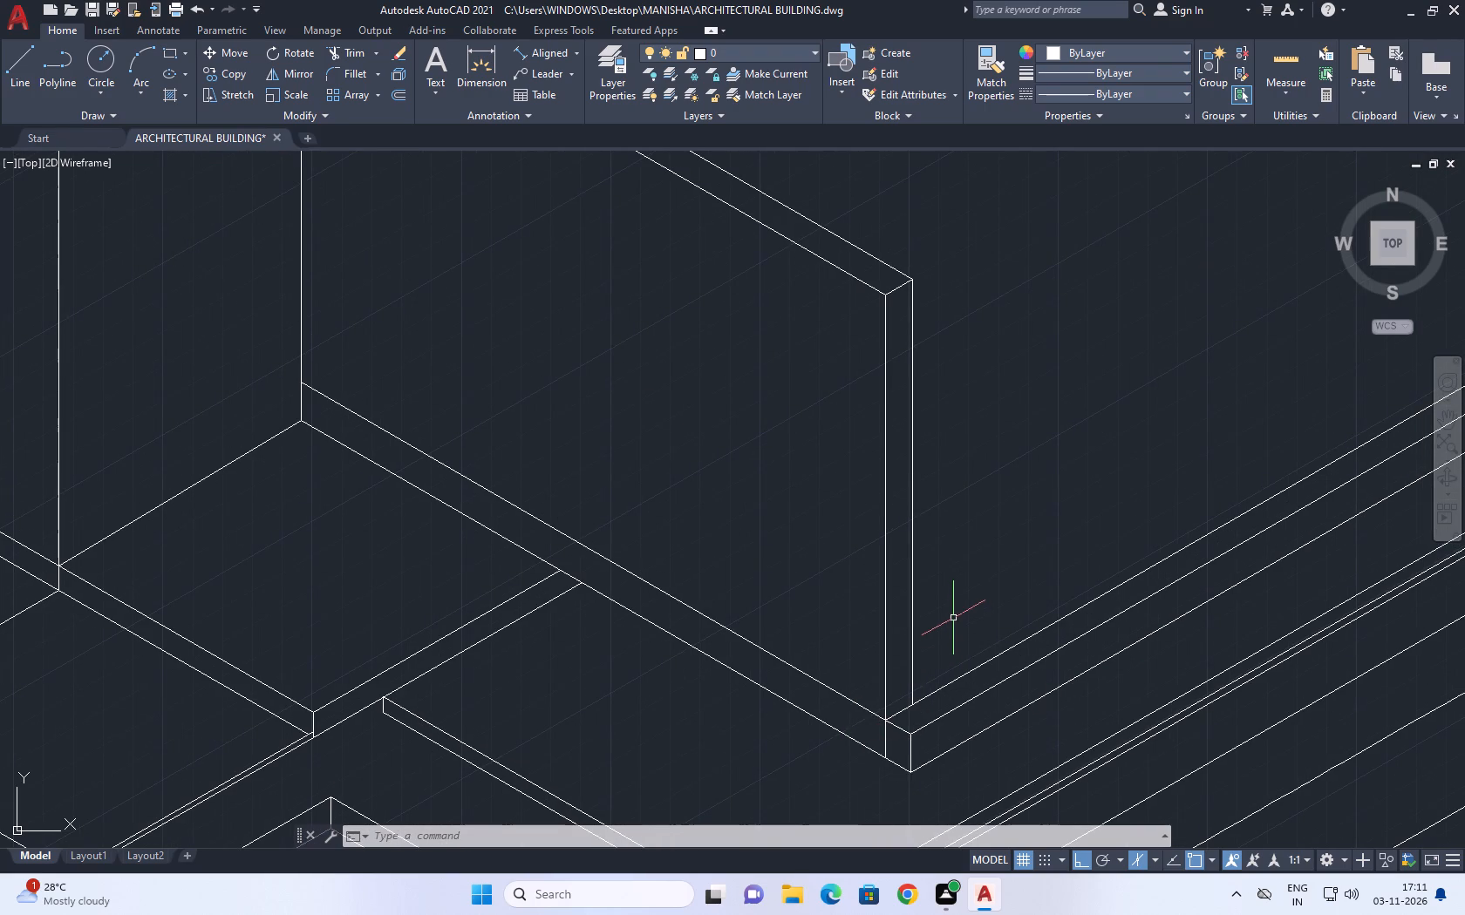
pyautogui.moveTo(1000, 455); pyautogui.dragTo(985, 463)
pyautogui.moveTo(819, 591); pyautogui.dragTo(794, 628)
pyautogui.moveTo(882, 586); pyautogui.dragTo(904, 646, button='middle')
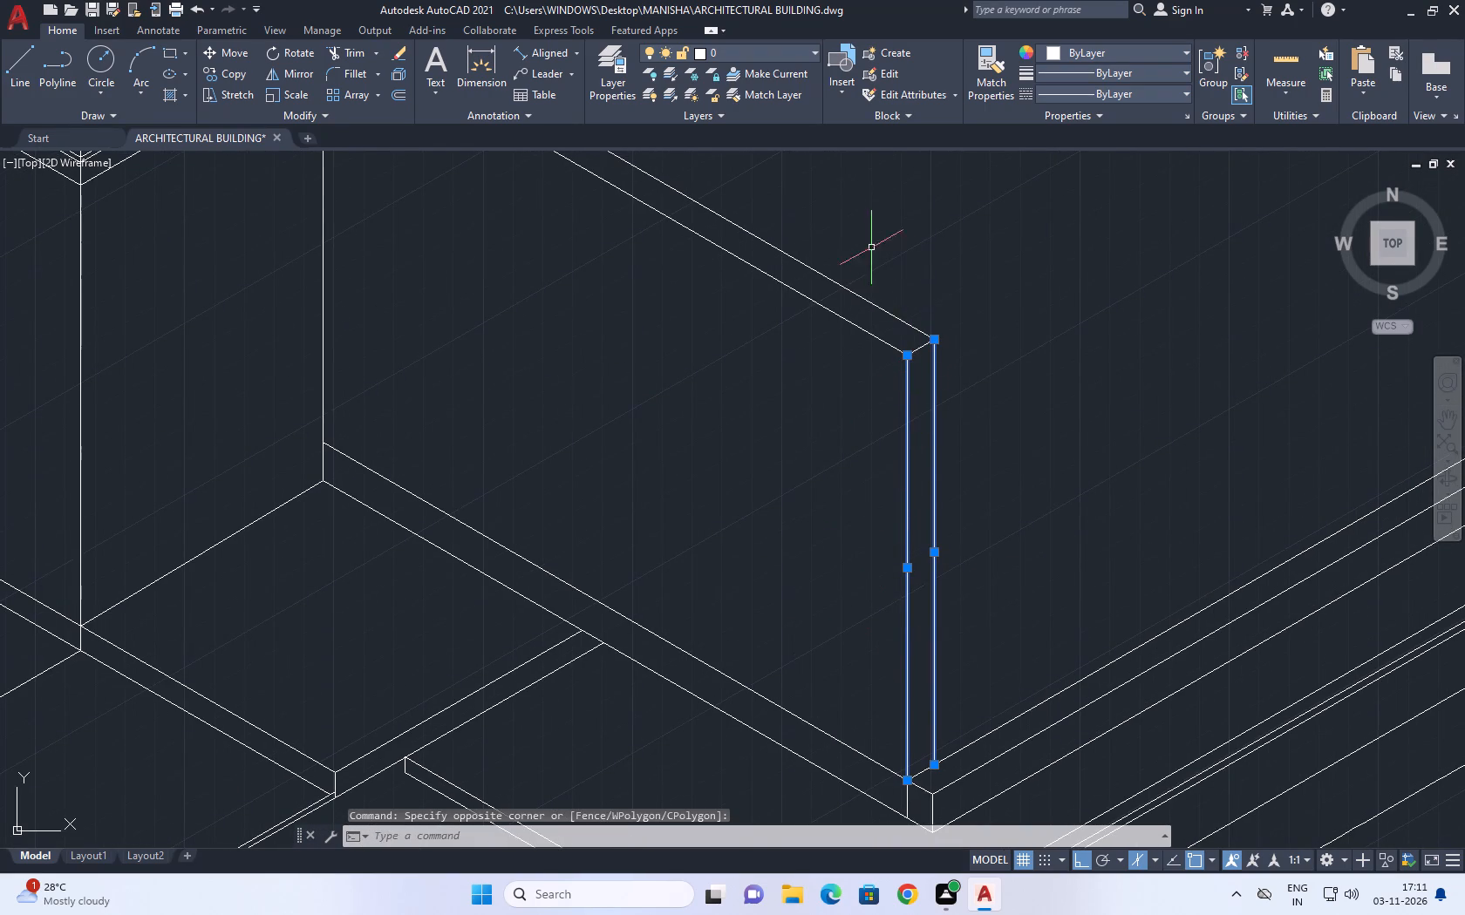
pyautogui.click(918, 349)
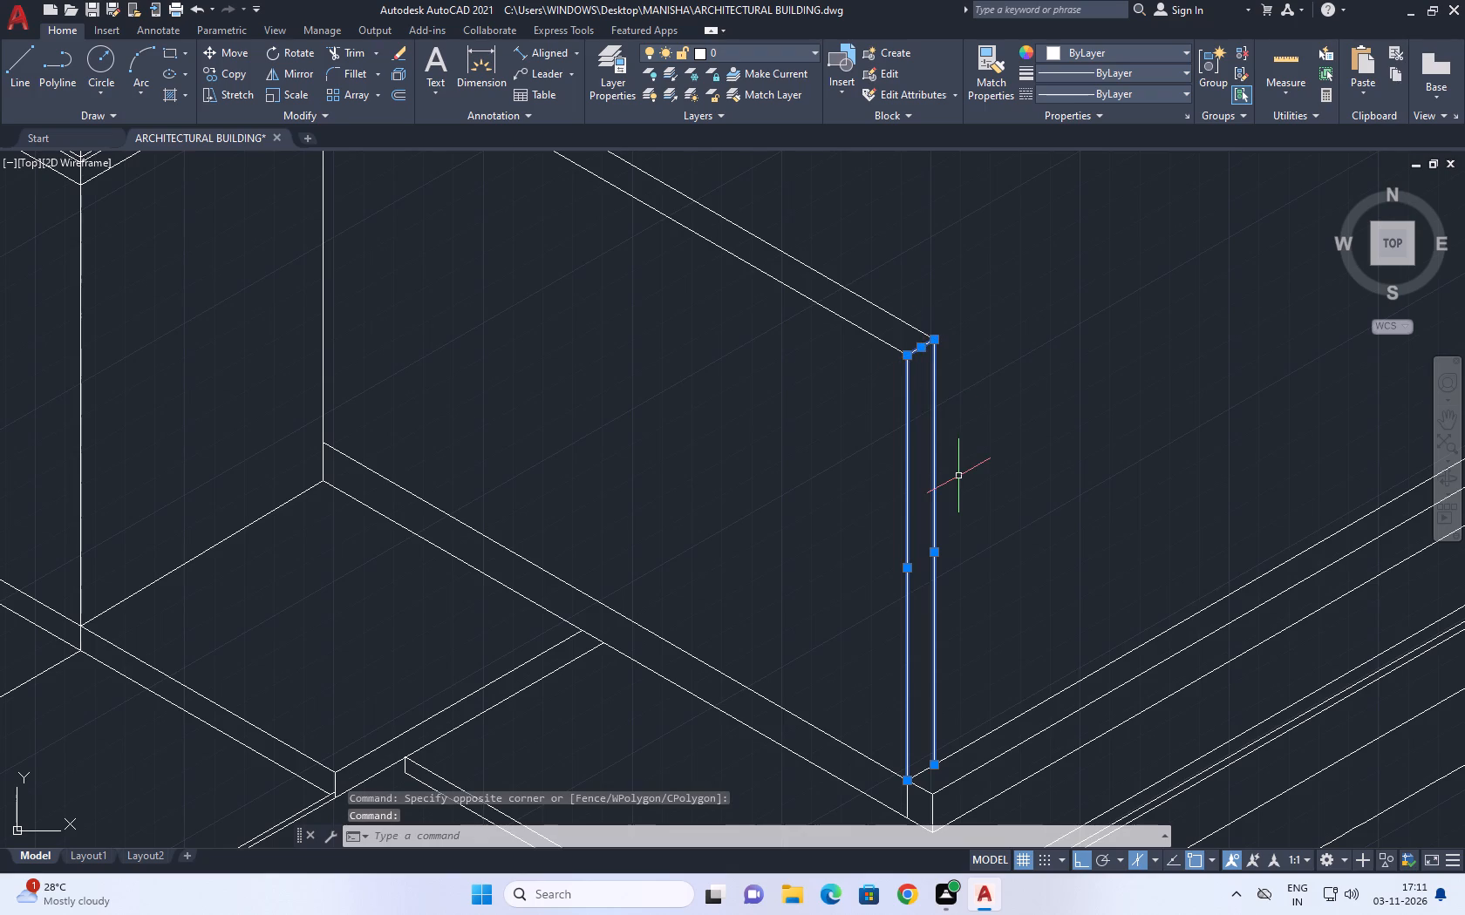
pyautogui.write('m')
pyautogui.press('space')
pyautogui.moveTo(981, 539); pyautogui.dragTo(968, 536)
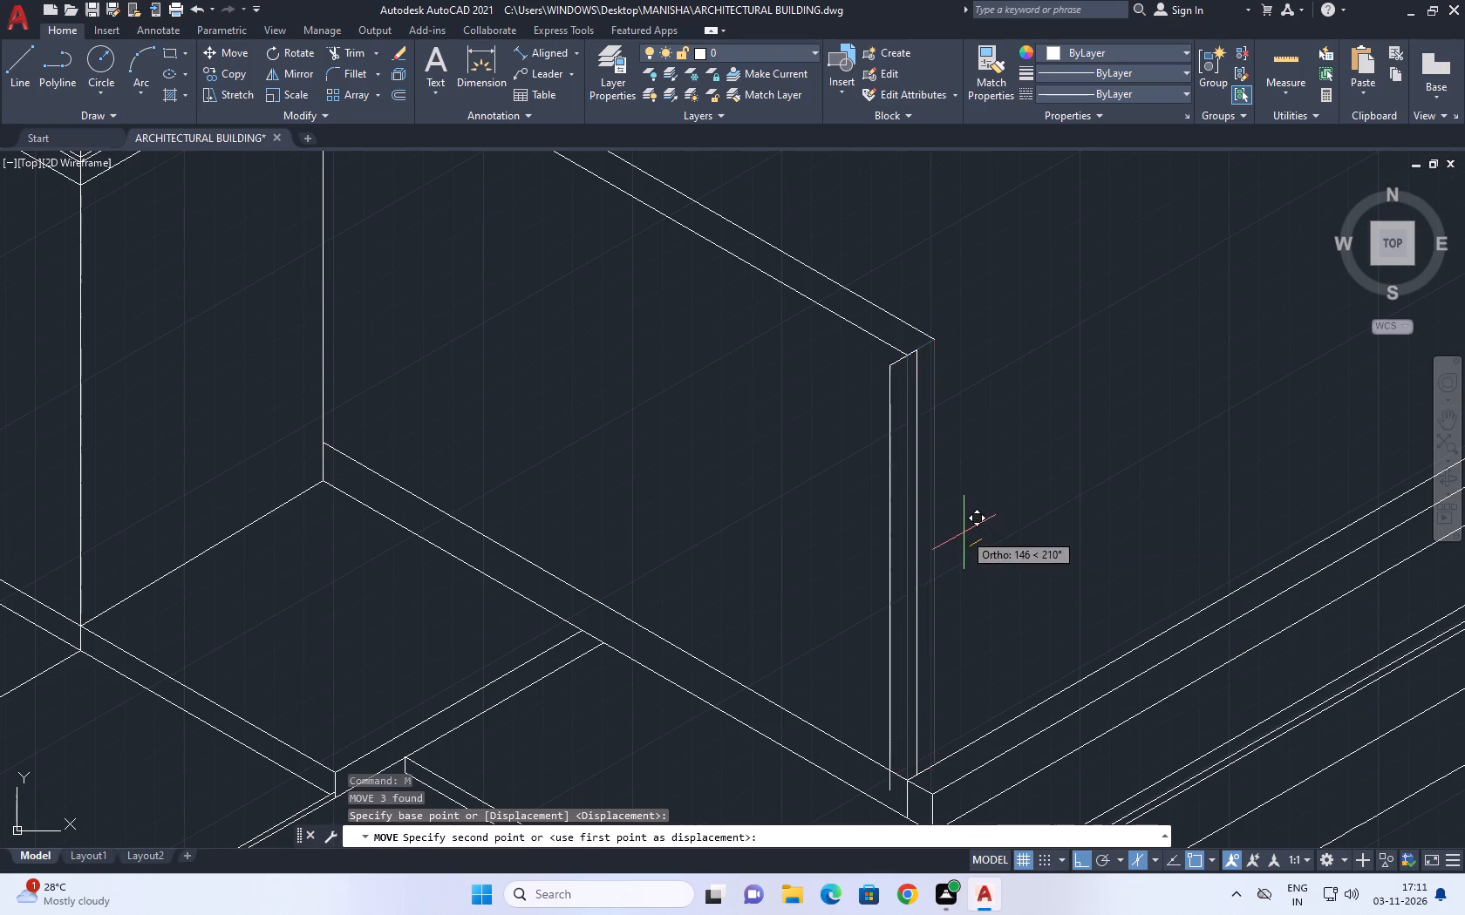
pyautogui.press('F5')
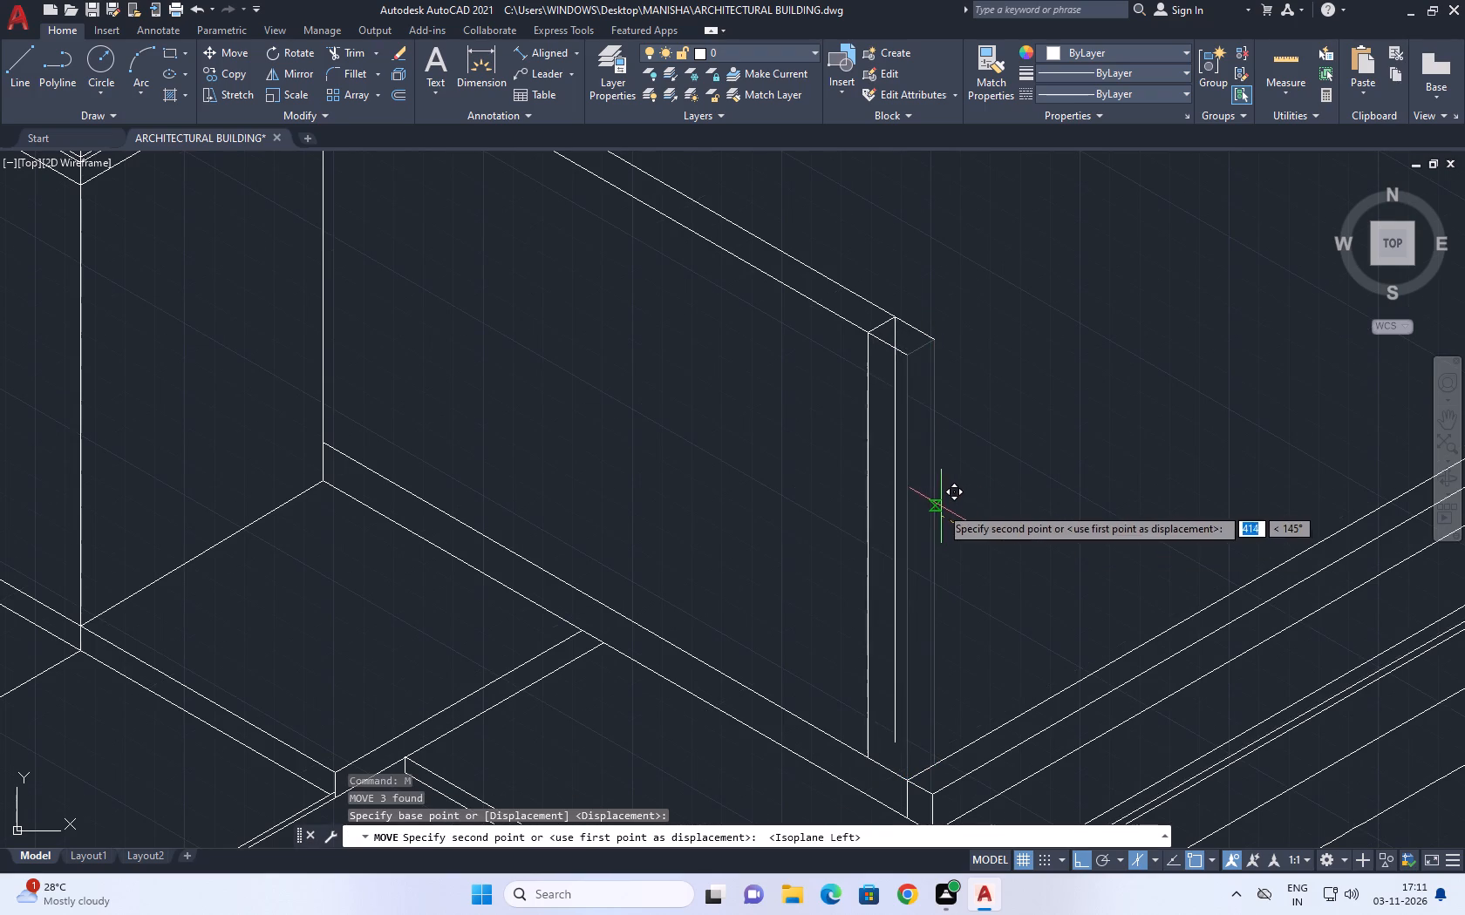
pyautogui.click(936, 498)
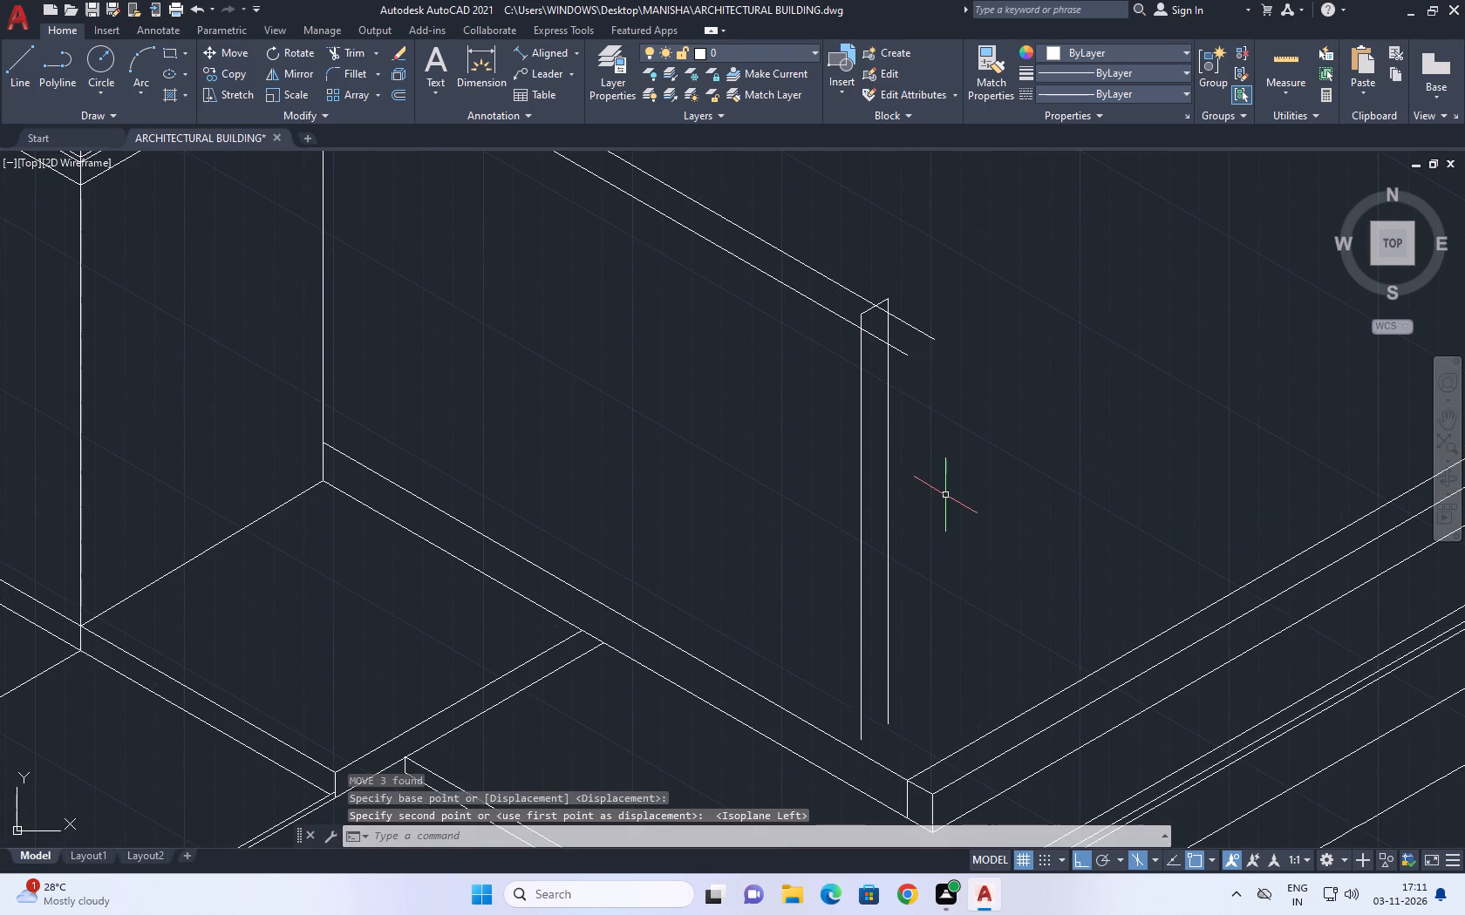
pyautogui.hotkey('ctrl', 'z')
# Move the freestanding wall's two vertical end edges and short top edge about 842 back along the wall's base line.
pyautogui.moveTo(862, 278); pyautogui.dragTo(862, 267)
pyautogui.moveTo(991, 749); pyautogui.dragTo(932, 610, button='middle')
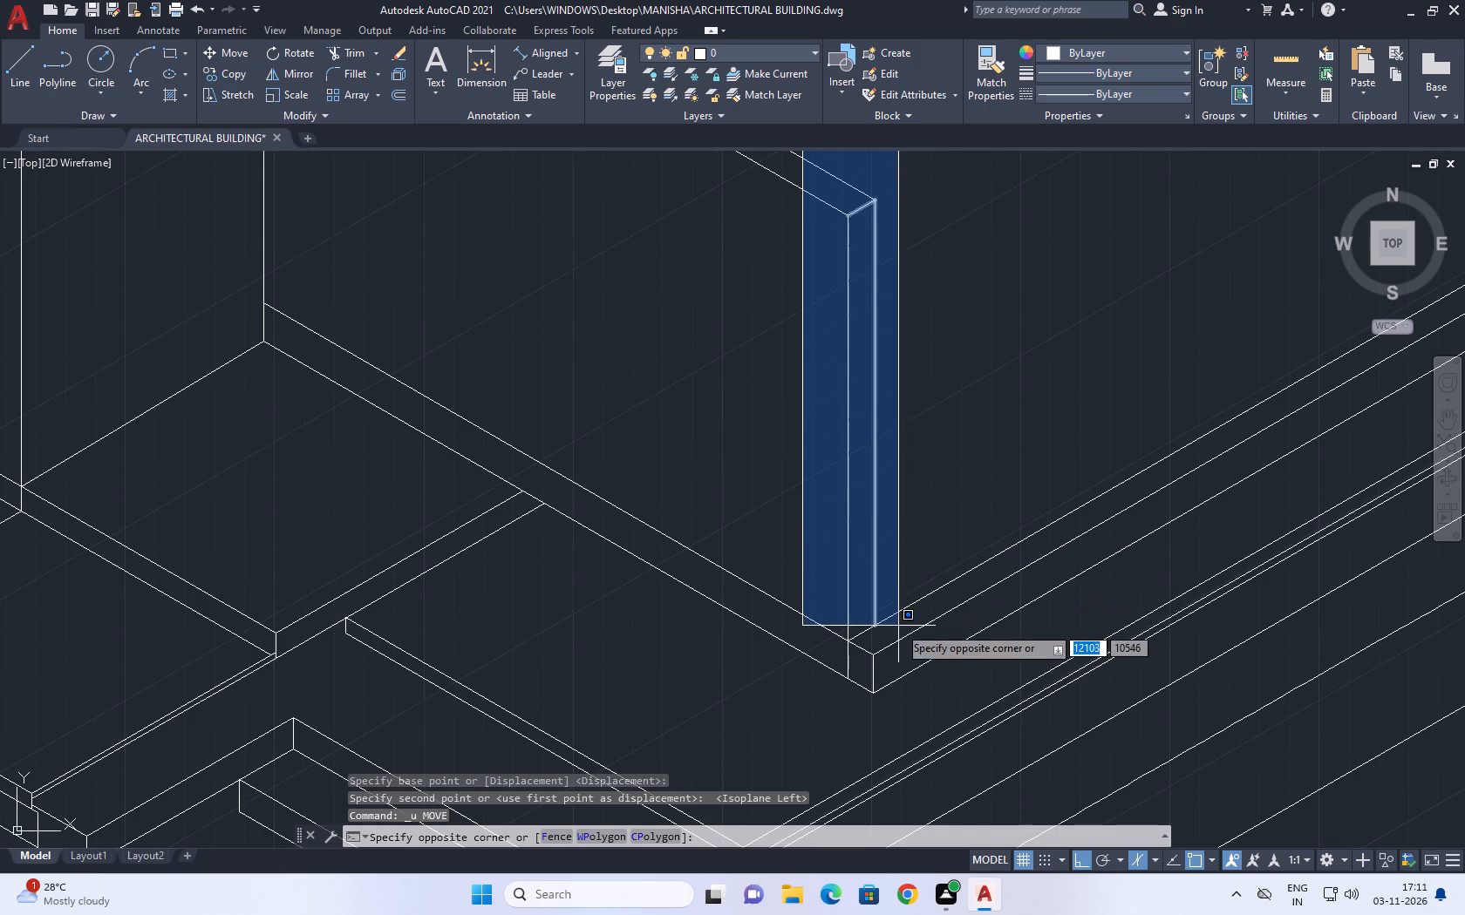
pyautogui.click(896, 658)
pyautogui.scroll(3, 869, 643)
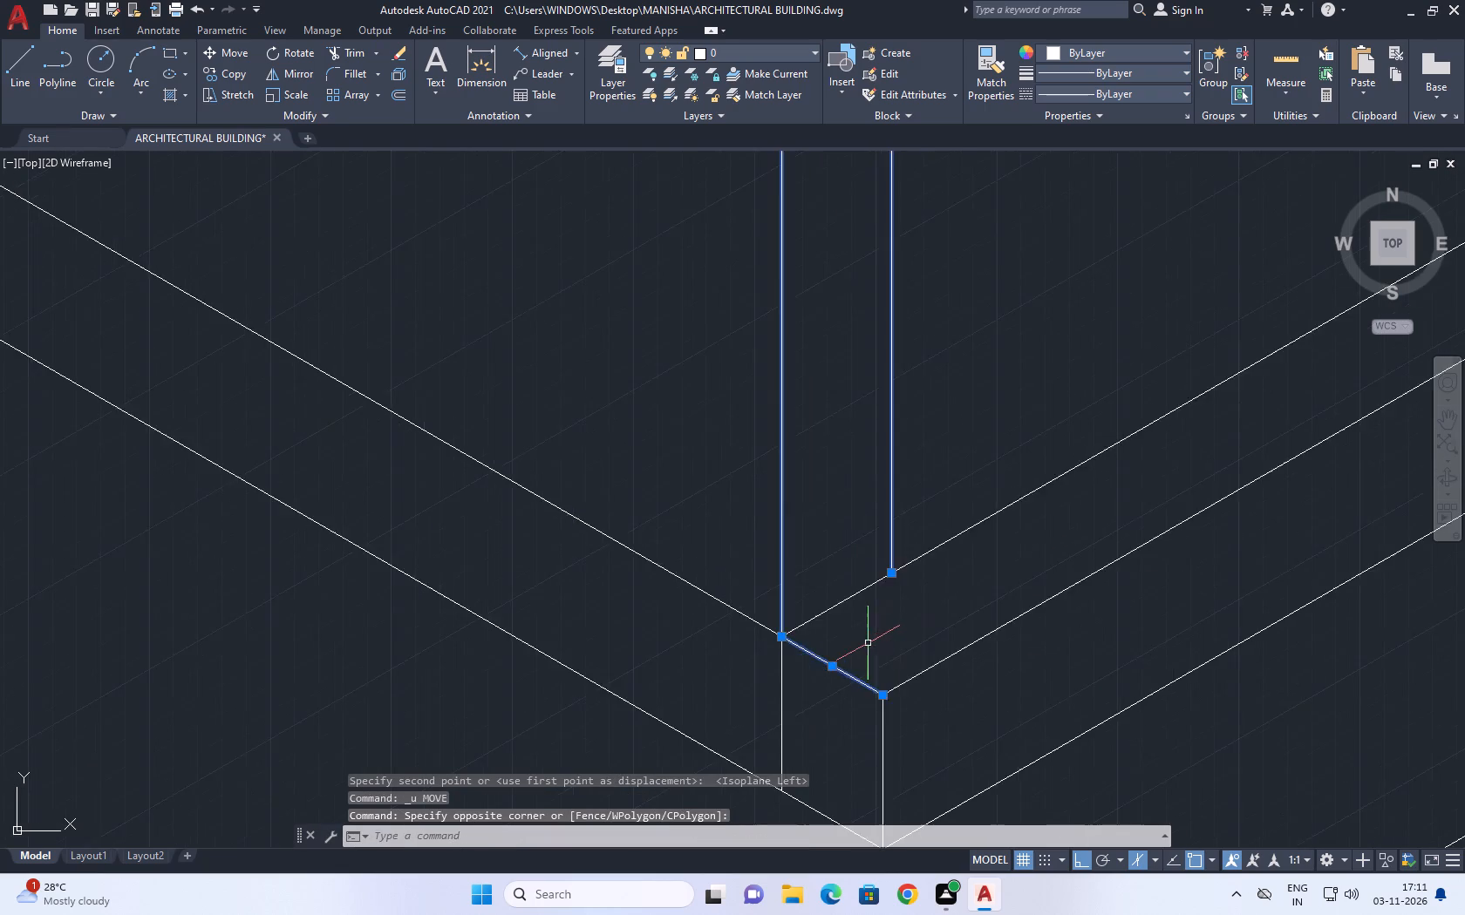
pyautogui.scroll(2, 868, 643)
pyautogui.keyDown('shift'); pyautogui.click(852, 602); pyautogui.keyUp('shift')
pyautogui.keyDown('shift'); pyautogui.click(721, 715); pyautogui.keyUp('shift')
pyautogui.scroll(-4, 807, 625)
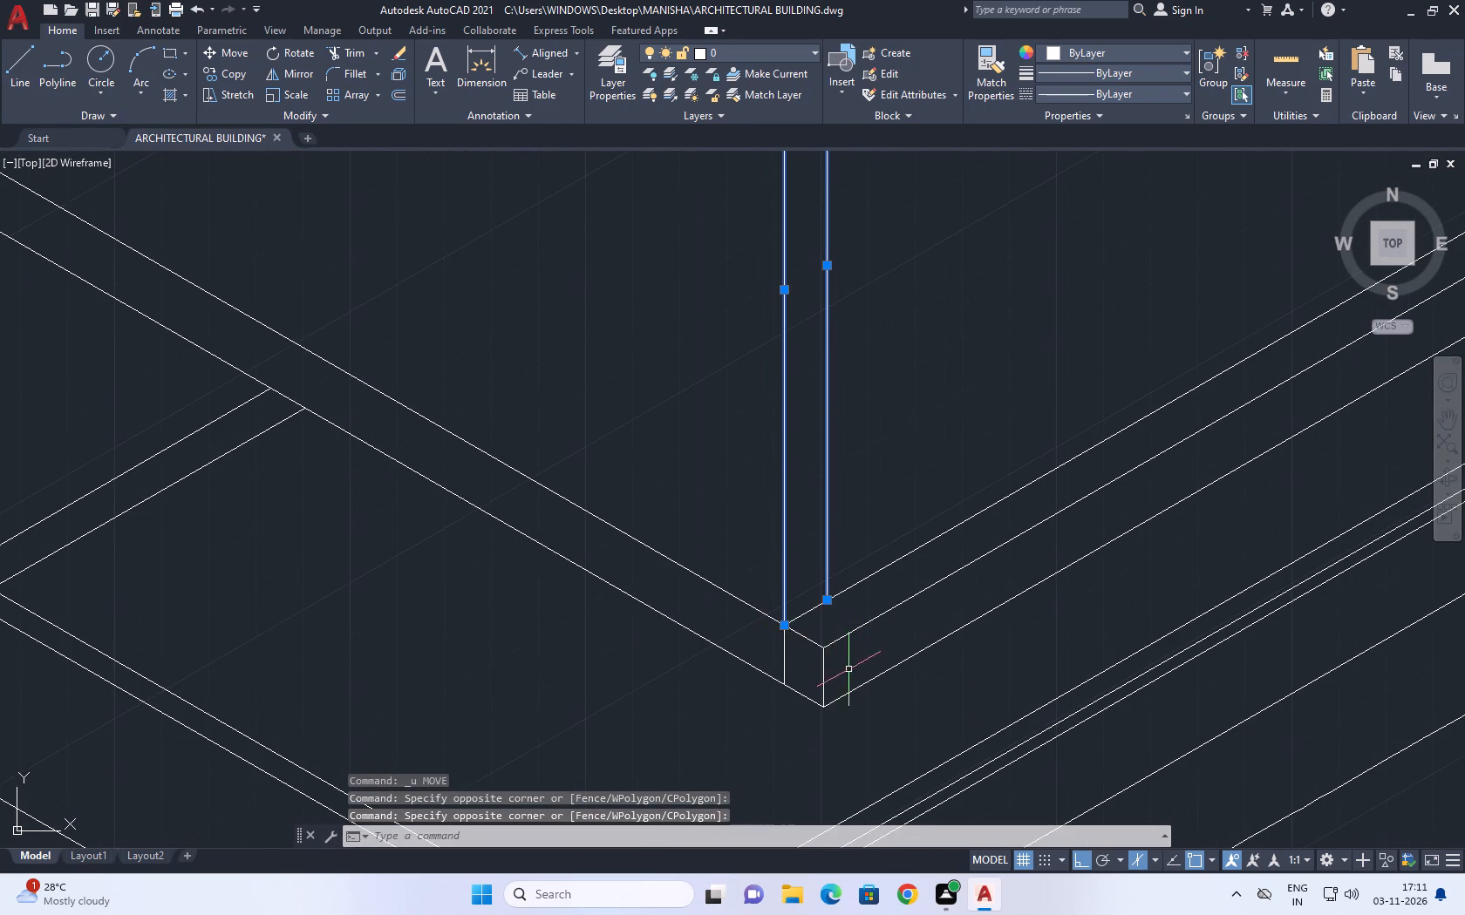
pyautogui.press('m')
pyautogui.press('space')
pyautogui.click(784, 627)
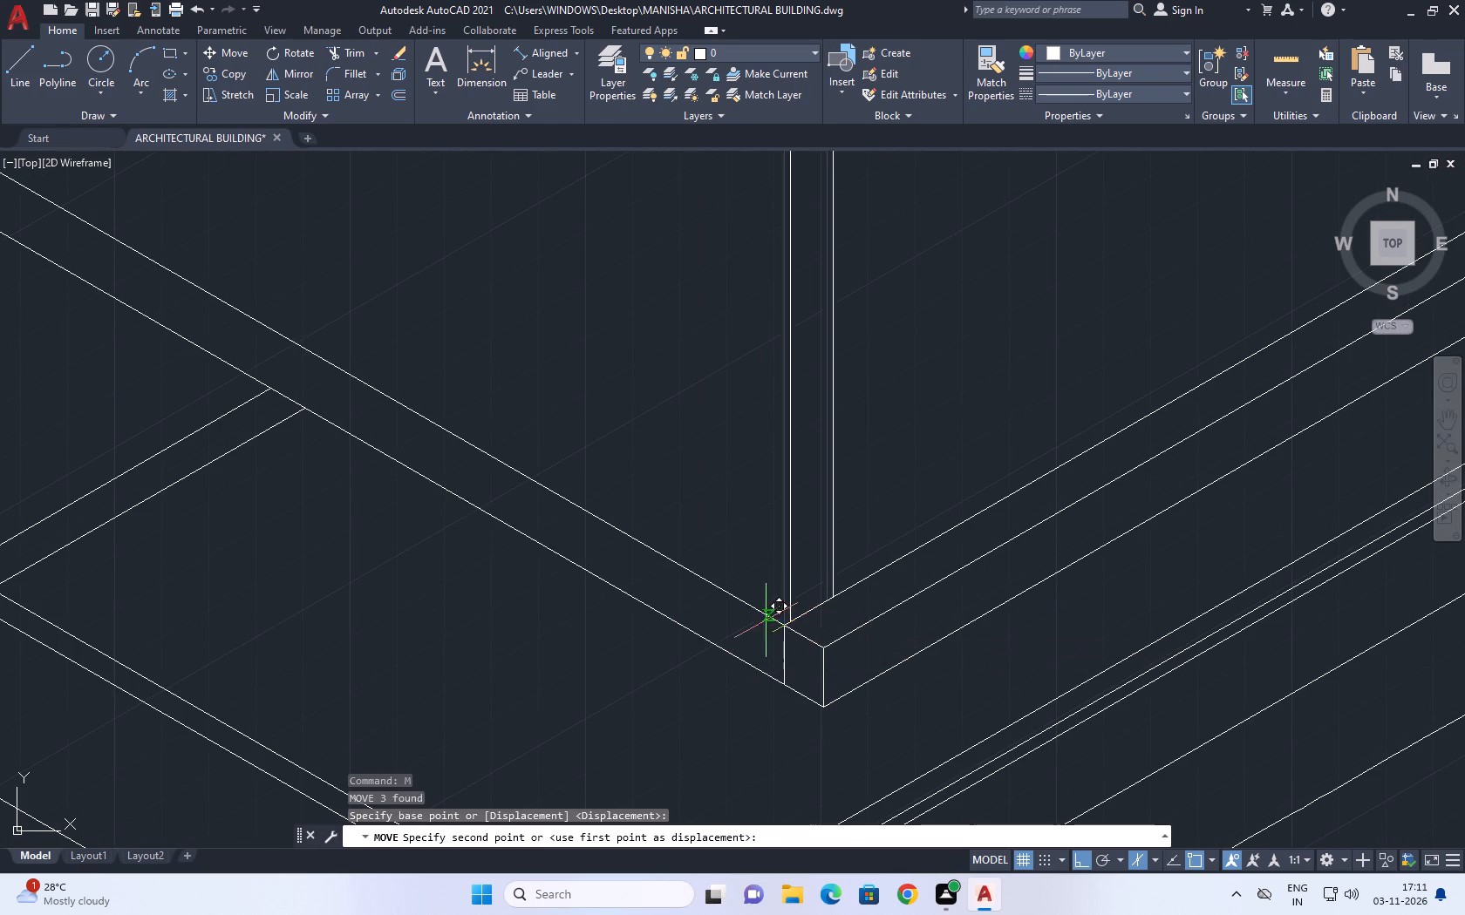
pyautogui.press('F5')
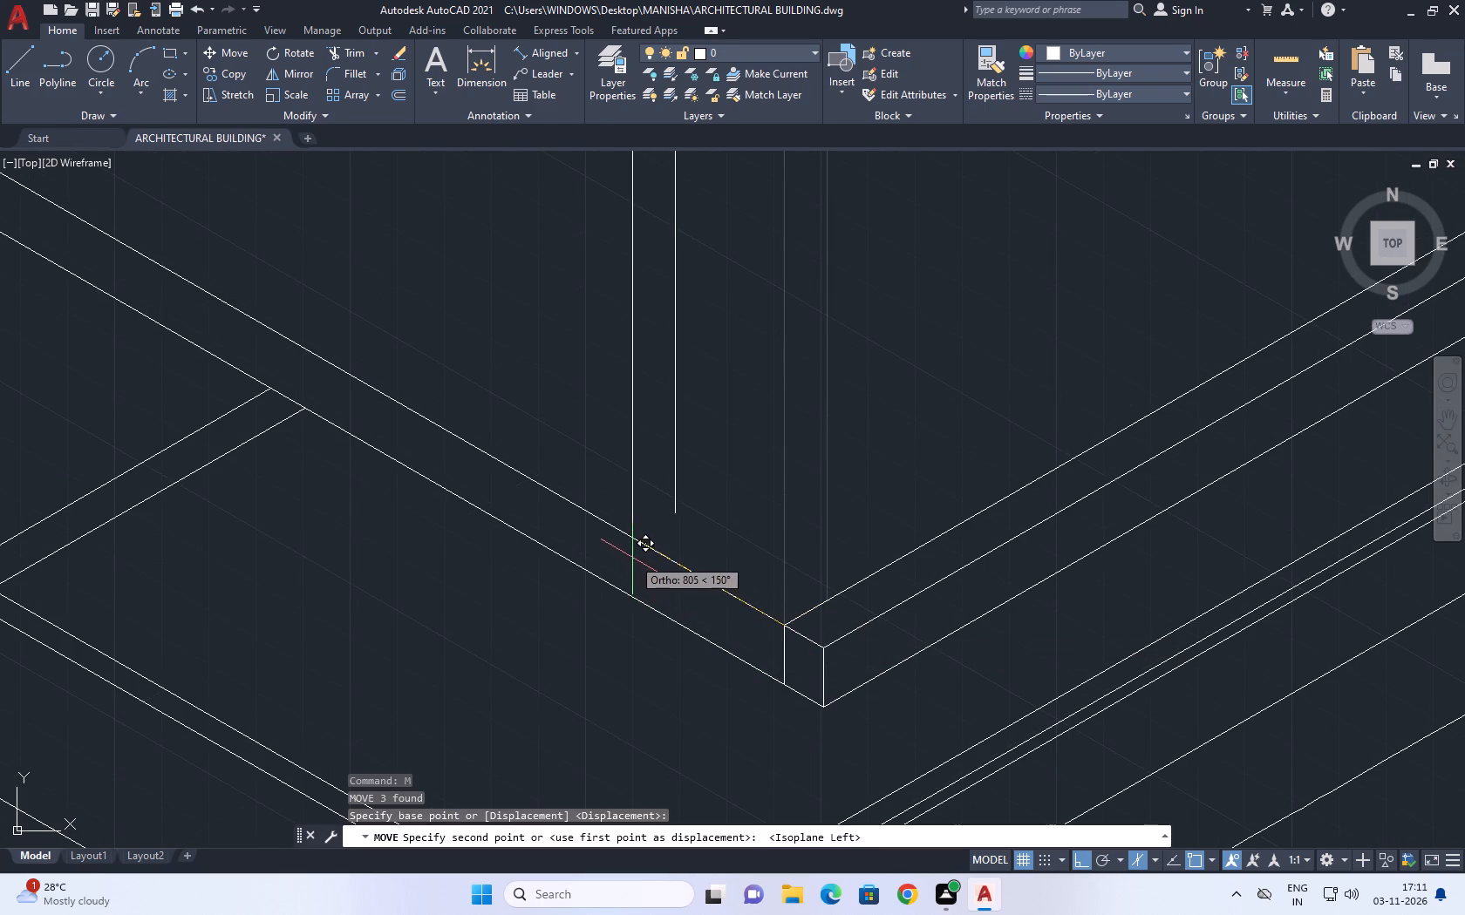
pyautogui.click(625, 549)
pyautogui.moveTo(794, 552); pyautogui.dragTo(799, 561, button='middle')
# Draw two lines along the left isoplane from the moved end edges' bottoms, one to the base corner, one just past the base edge.
pyautogui.press('l')
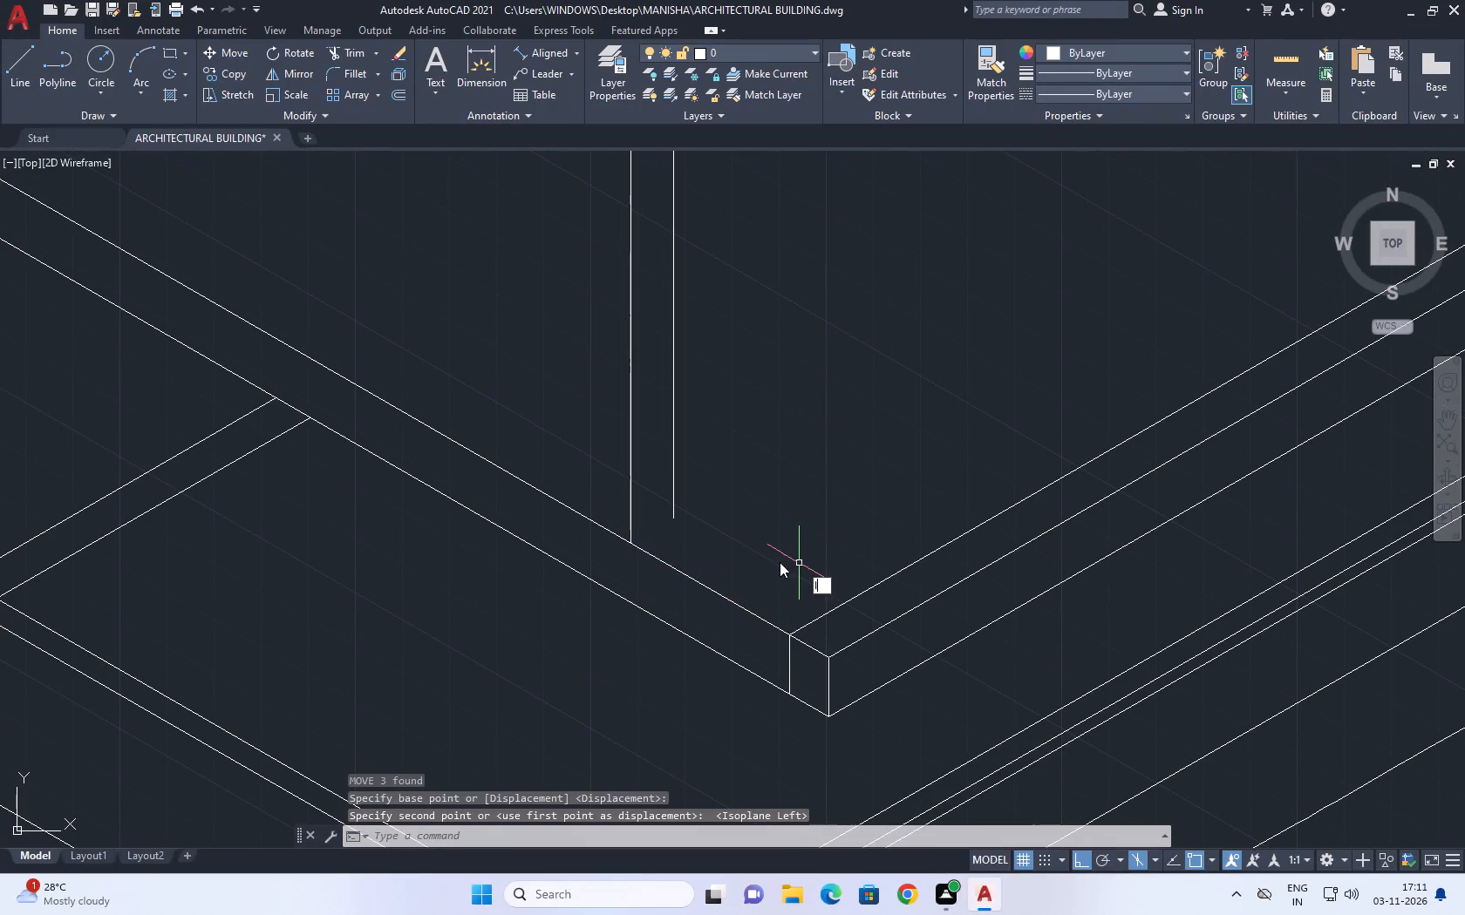
pyautogui.press('space')
pyautogui.click(631, 540)
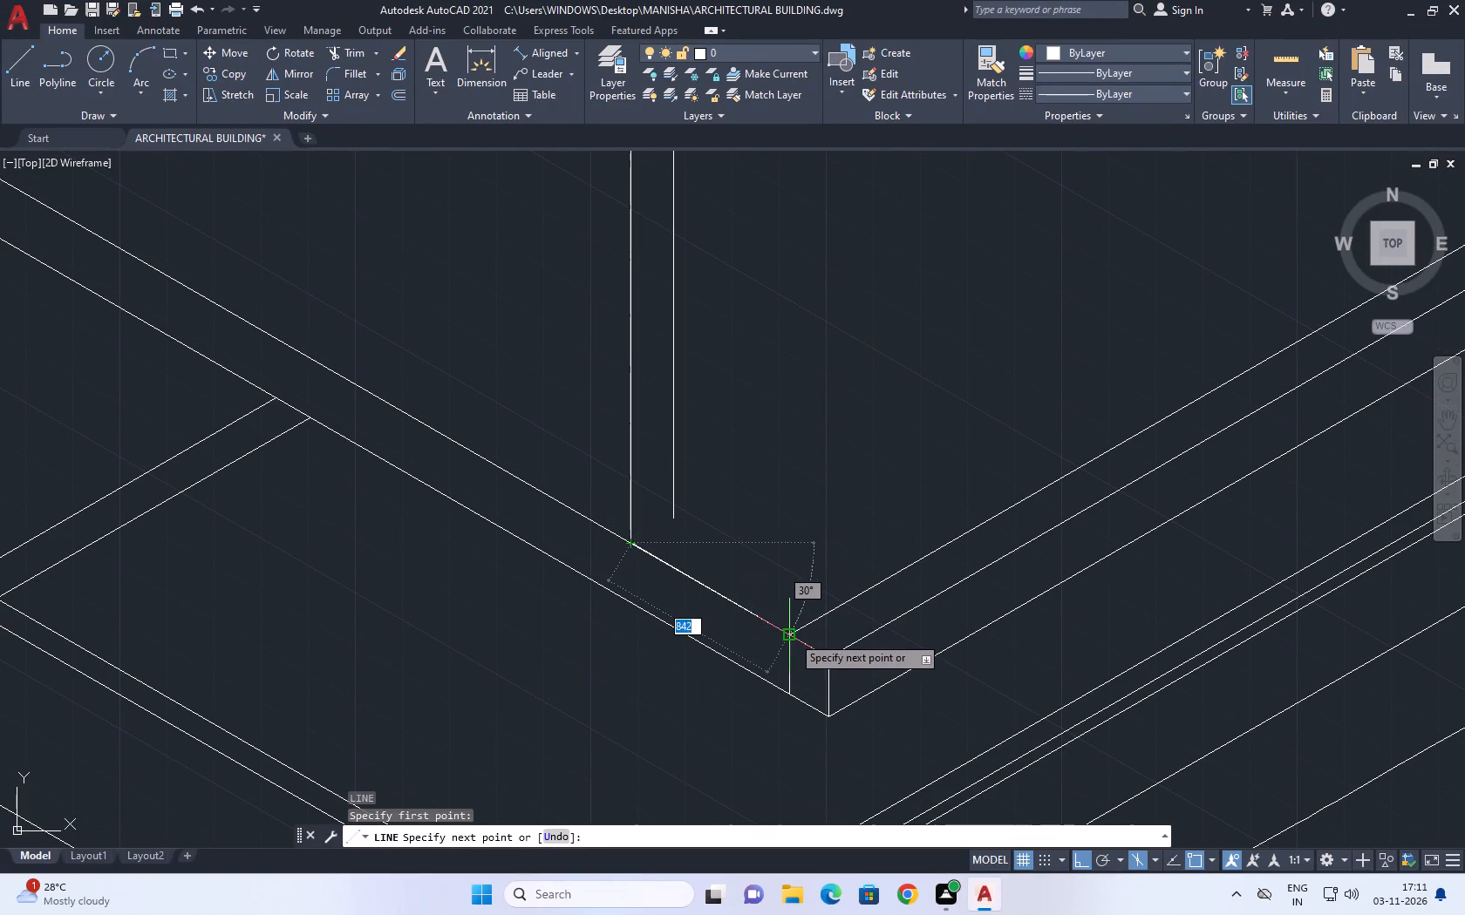
pyautogui.click(792, 635)
pyautogui.press('space')
pyautogui.press('space')
pyautogui.click(678, 516)
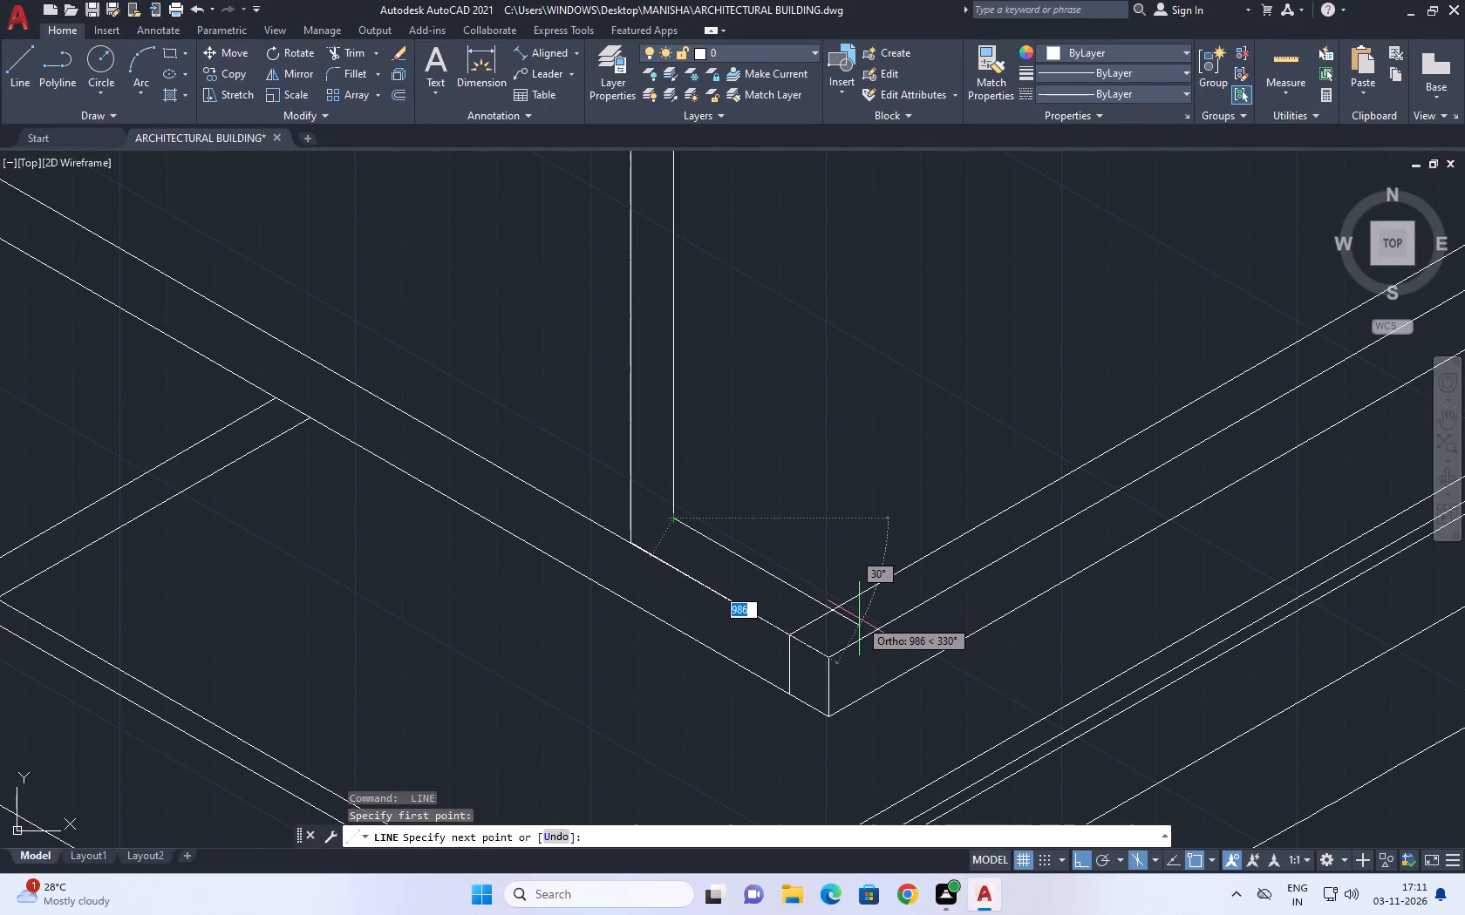
pyautogui.click(849, 618)
pyautogui.press('Escape')
# Trim the wall's top lines where they run beyond the moved end edges.
pyautogui.scroll(-2, 847, 567)
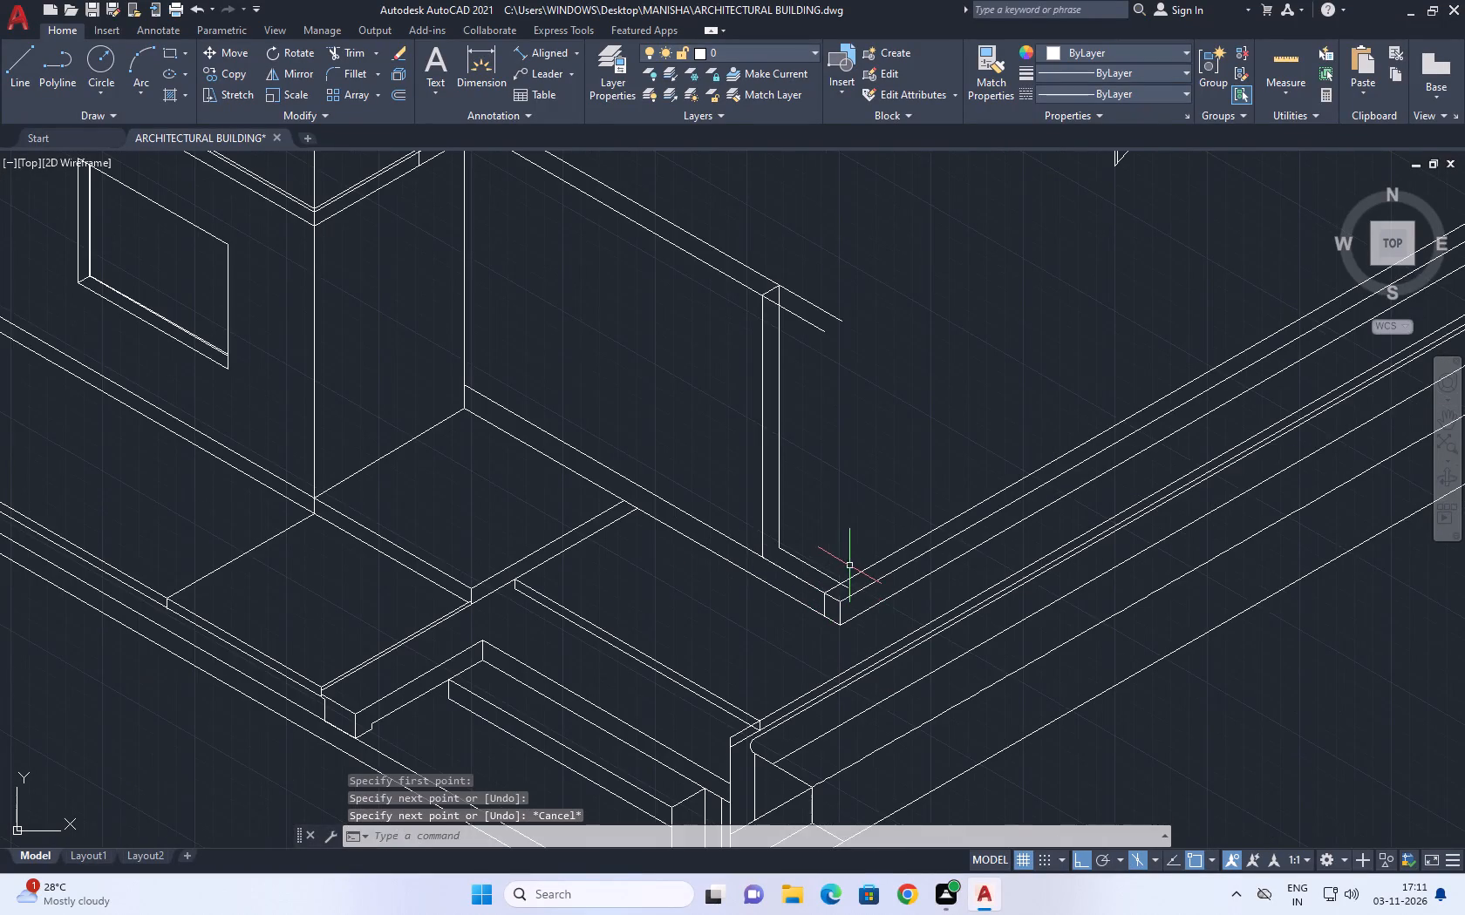
pyautogui.middleClick(863, 535)
pyautogui.write('tr')
pyautogui.press('space')
pyautogui.scroll(2, 778, 327)
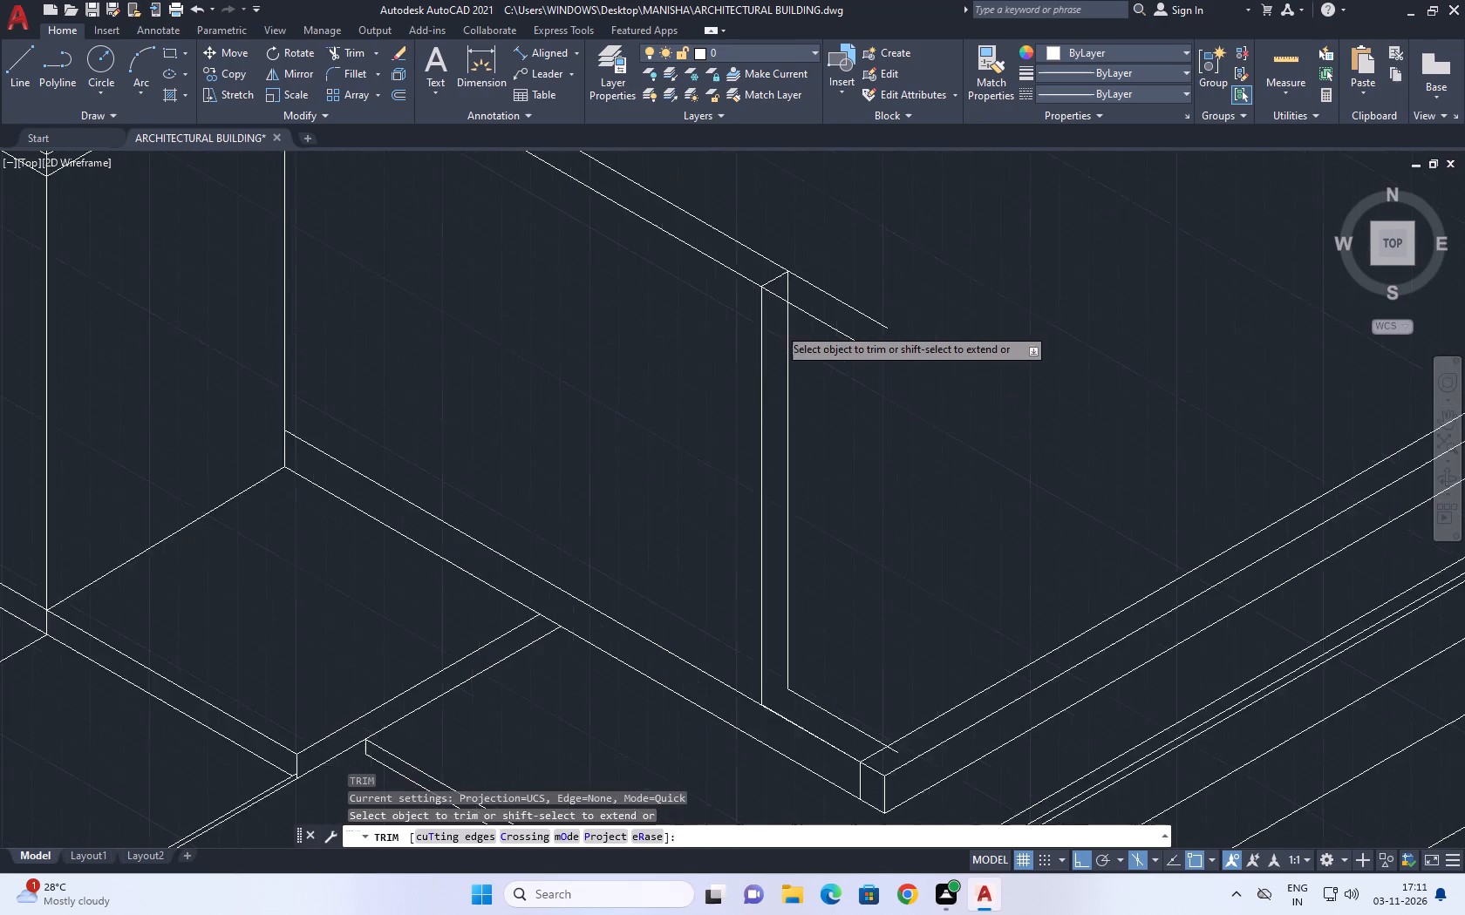
pyautogui.click(898, 282)
pyautogui.click(848, 375)
pyautogui.click(777, 276)
pyautogui.scroll(-5, 840, 315)
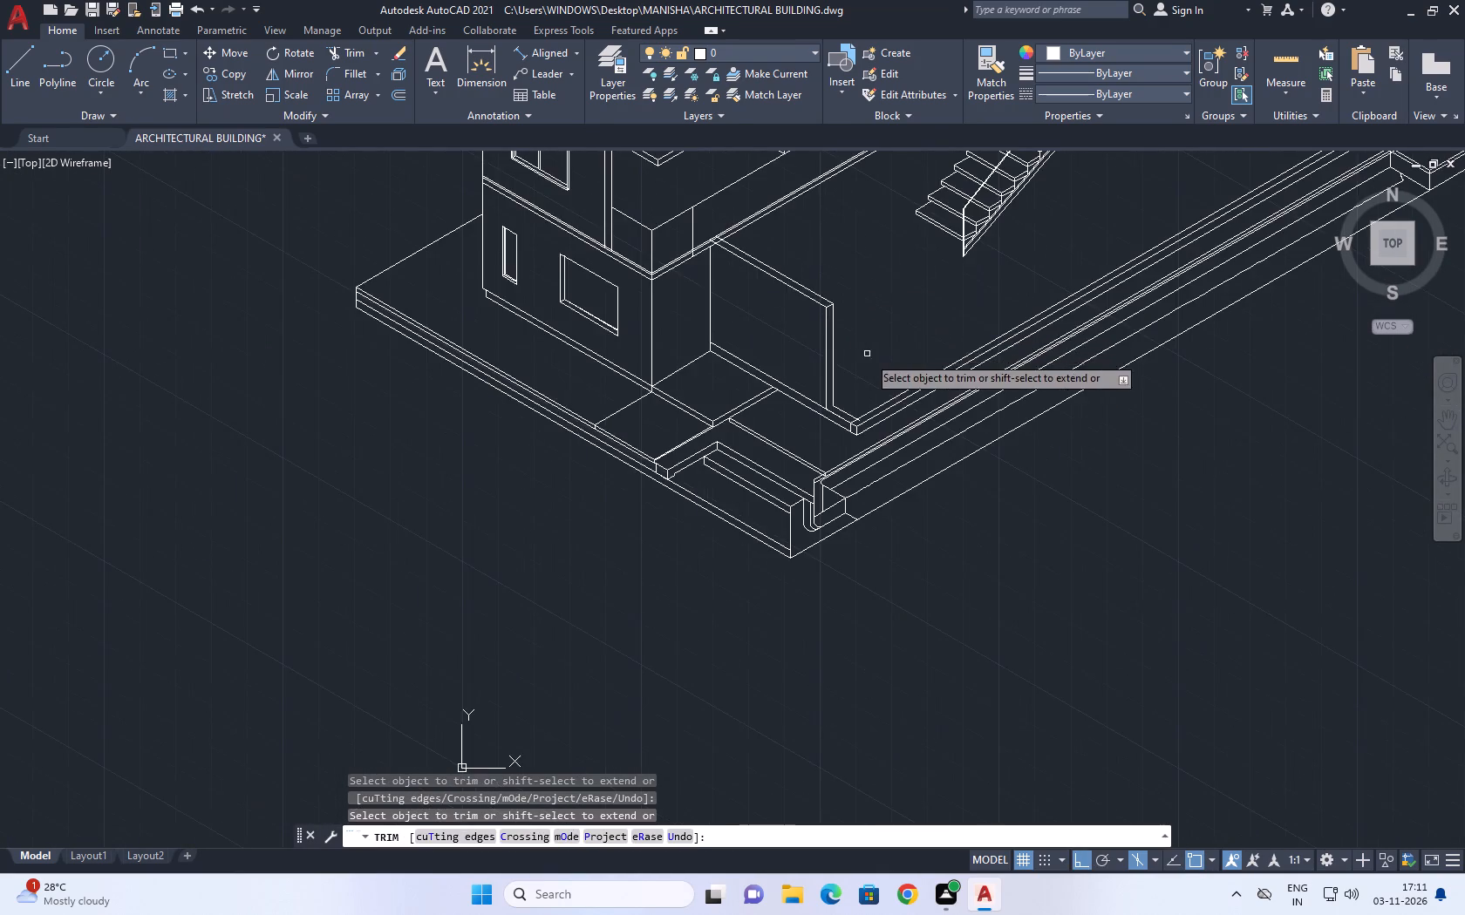
pyautogui.press('Escape')
# Trim the back bottom line where it overruns the base edge near the corner.
pyautogui.scroll(5, 862, 410)
pyautogui.press('space')
pyautogui.click(794, 496)
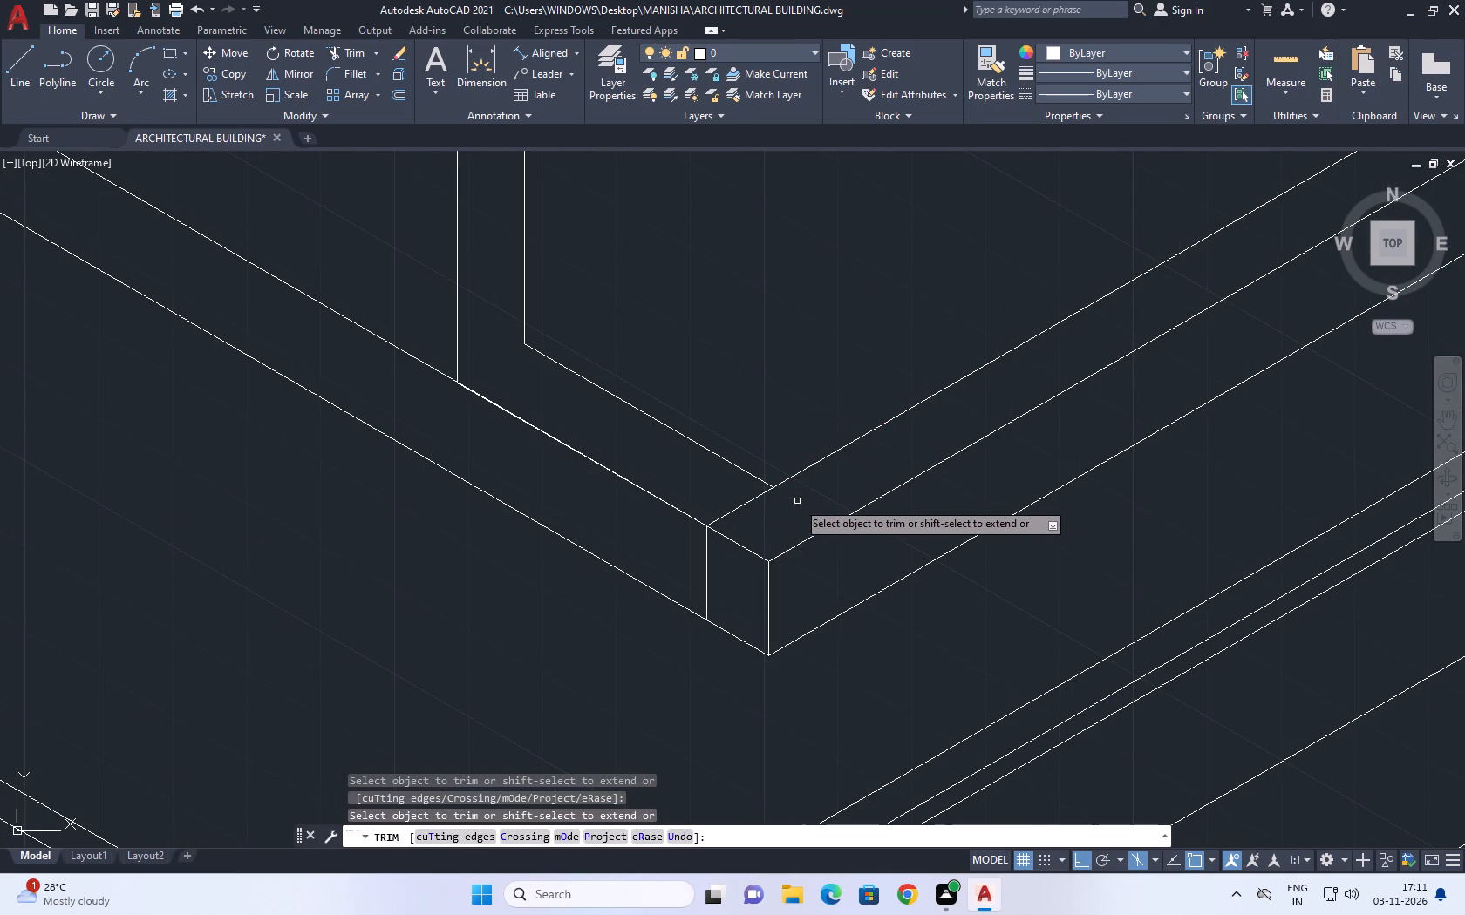
pyautogui.scroll(-4, 807, 500)
pyautogui.press('Escape')
pyautogui.moveTo(773, 471); pyautogui.dragTo(782, 479, button='middle')
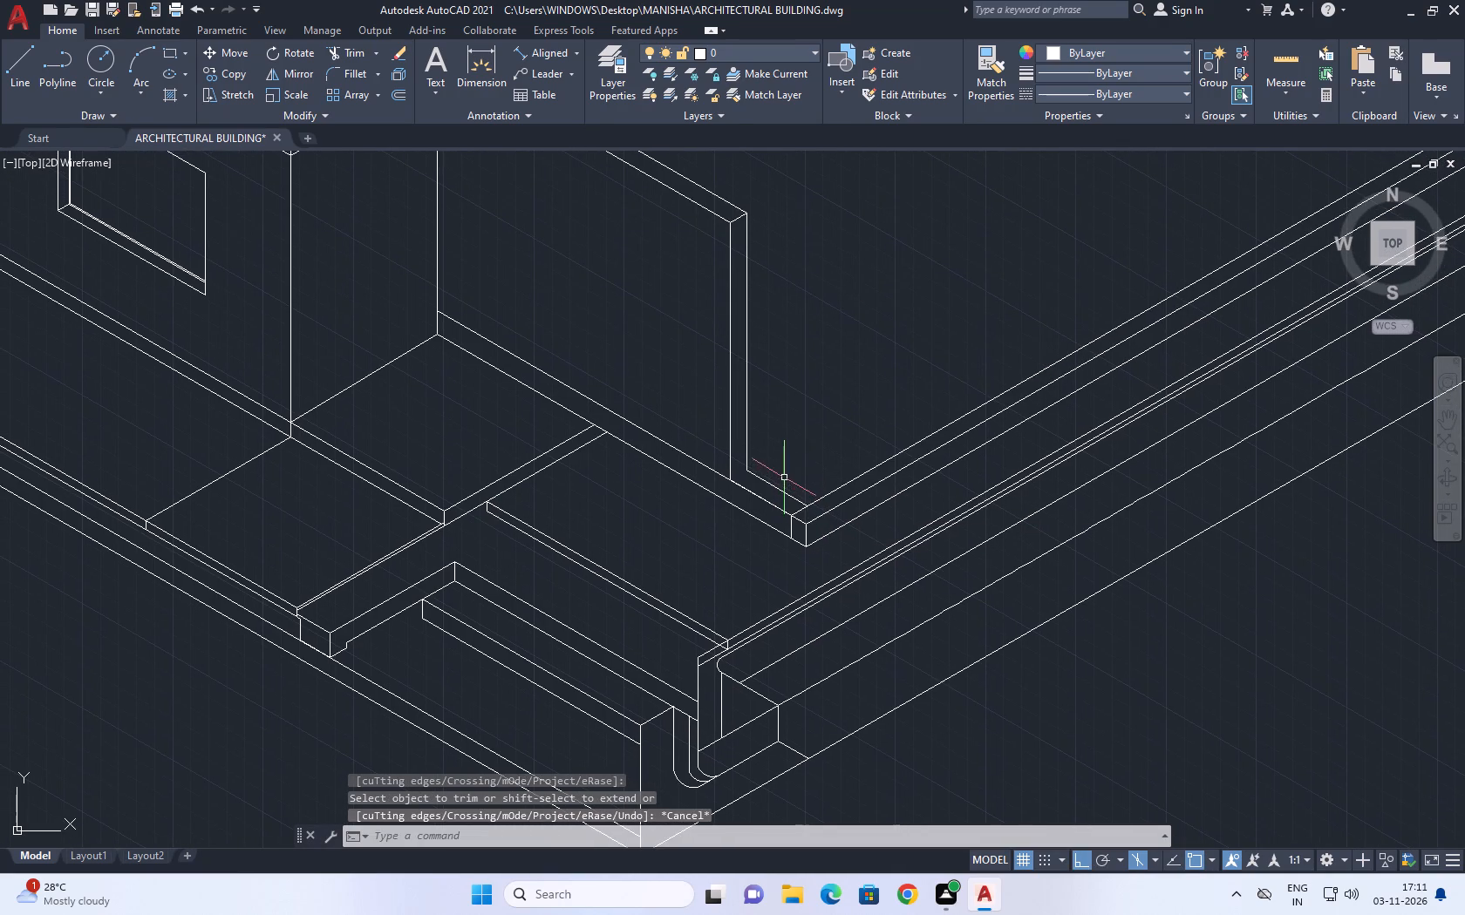
# Move the two new bottom lines vertically up by 228.6.
pyautogui.click(759, 476)
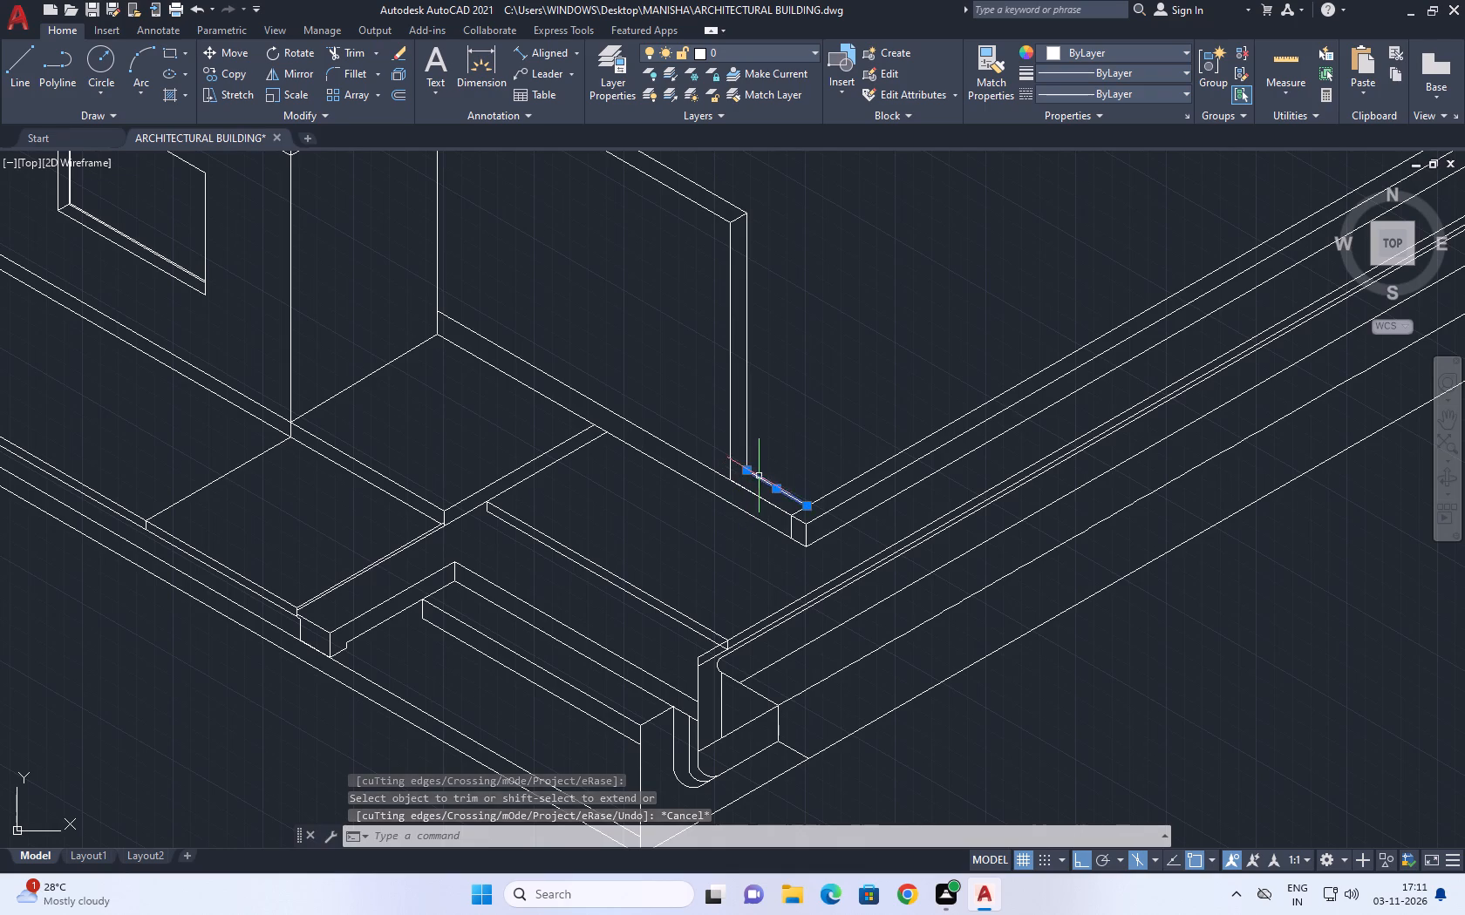
pyautogui.scroll(2, 746, 483)
pyautogui.click(752, 506)
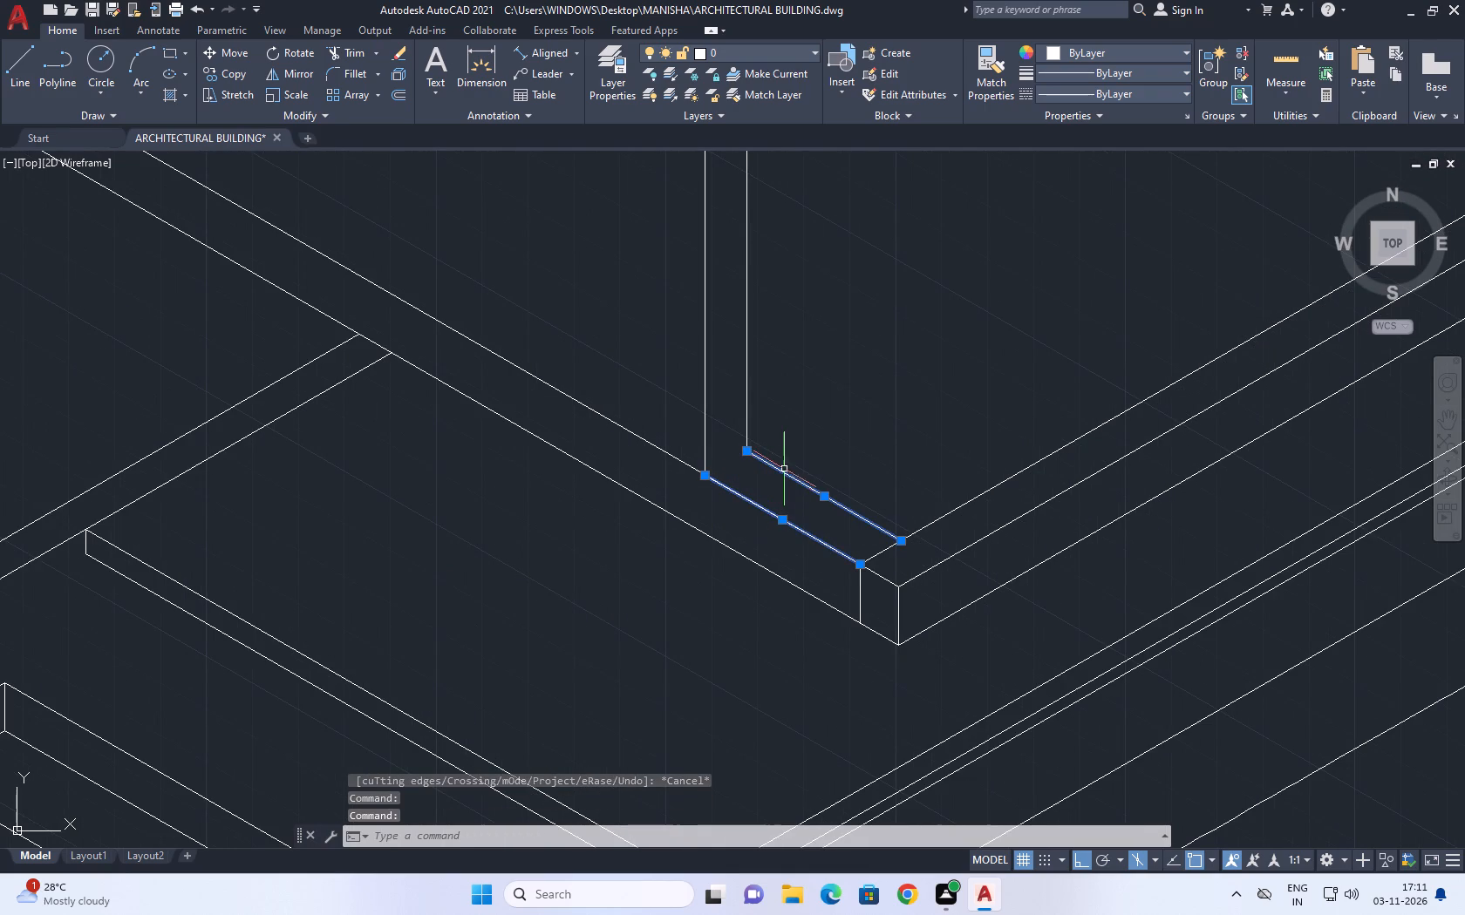
pyautogui.press('m')
pyautogui.press('space')
pyautogui.click(707, 475)
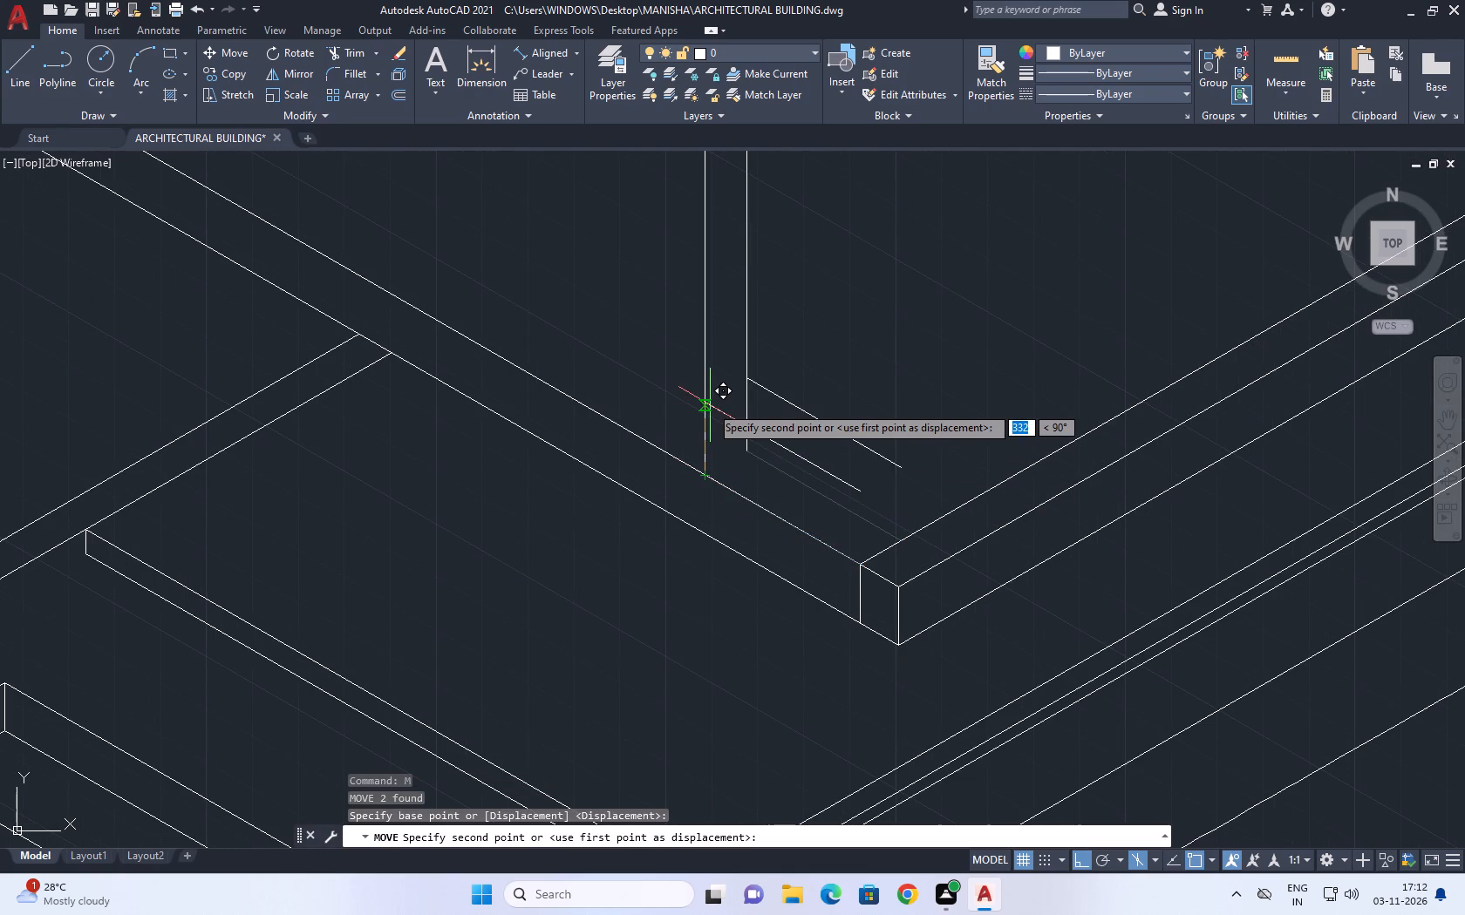
pyautogui.press('2')
pyautogui.press('2')
pyautogui.press('8')
pyautogui.press('.')
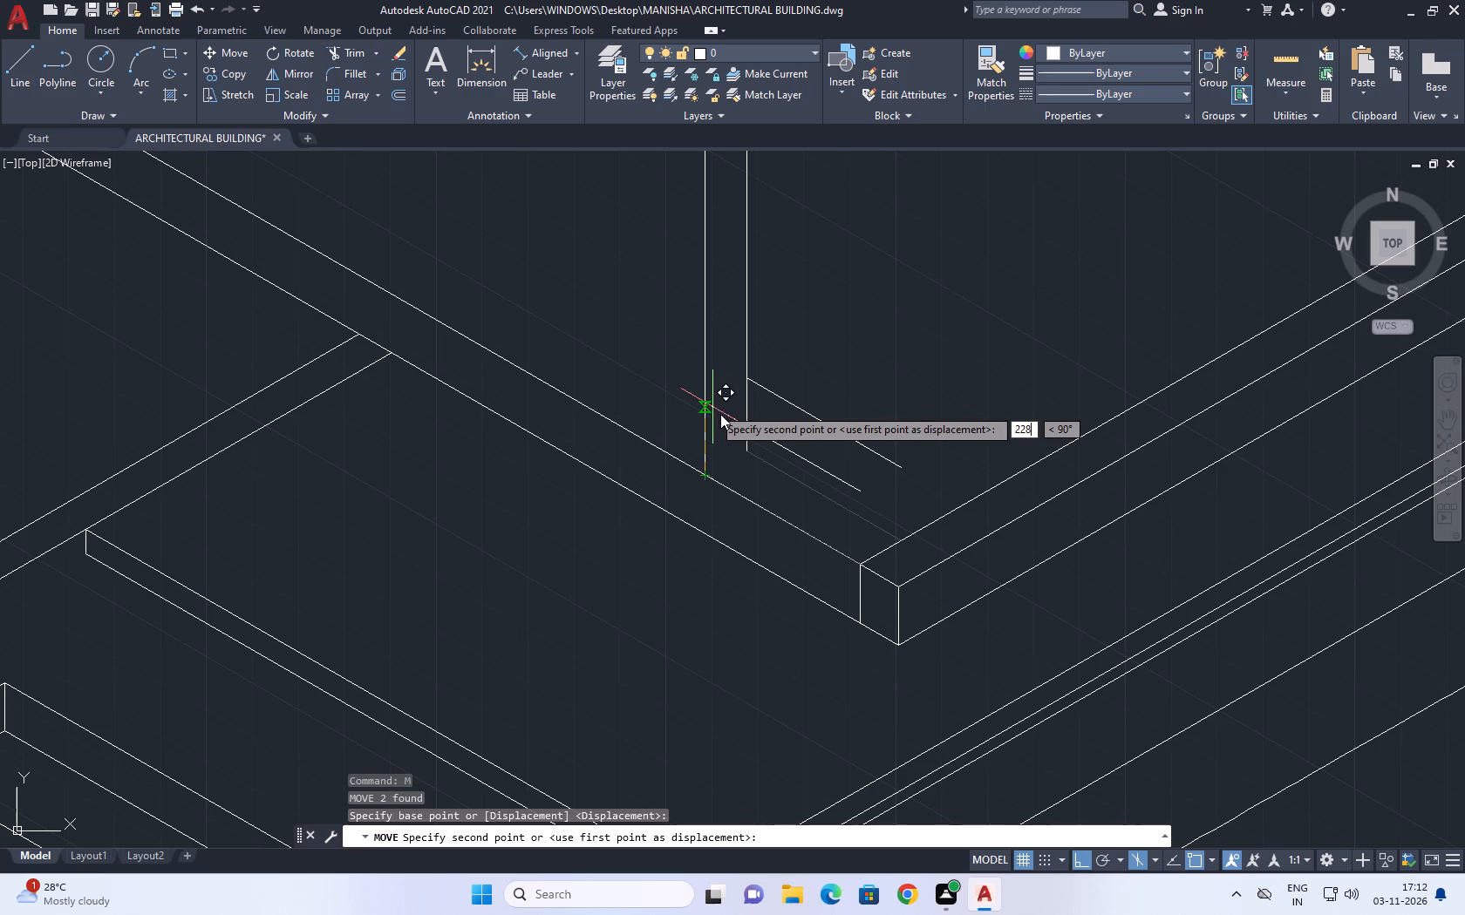
pyautogui.press('6')
pyautogui.press('Return')
pyautogui.moveTo(798, 484); pyautogui.dragTo(809, 488, button='middle')
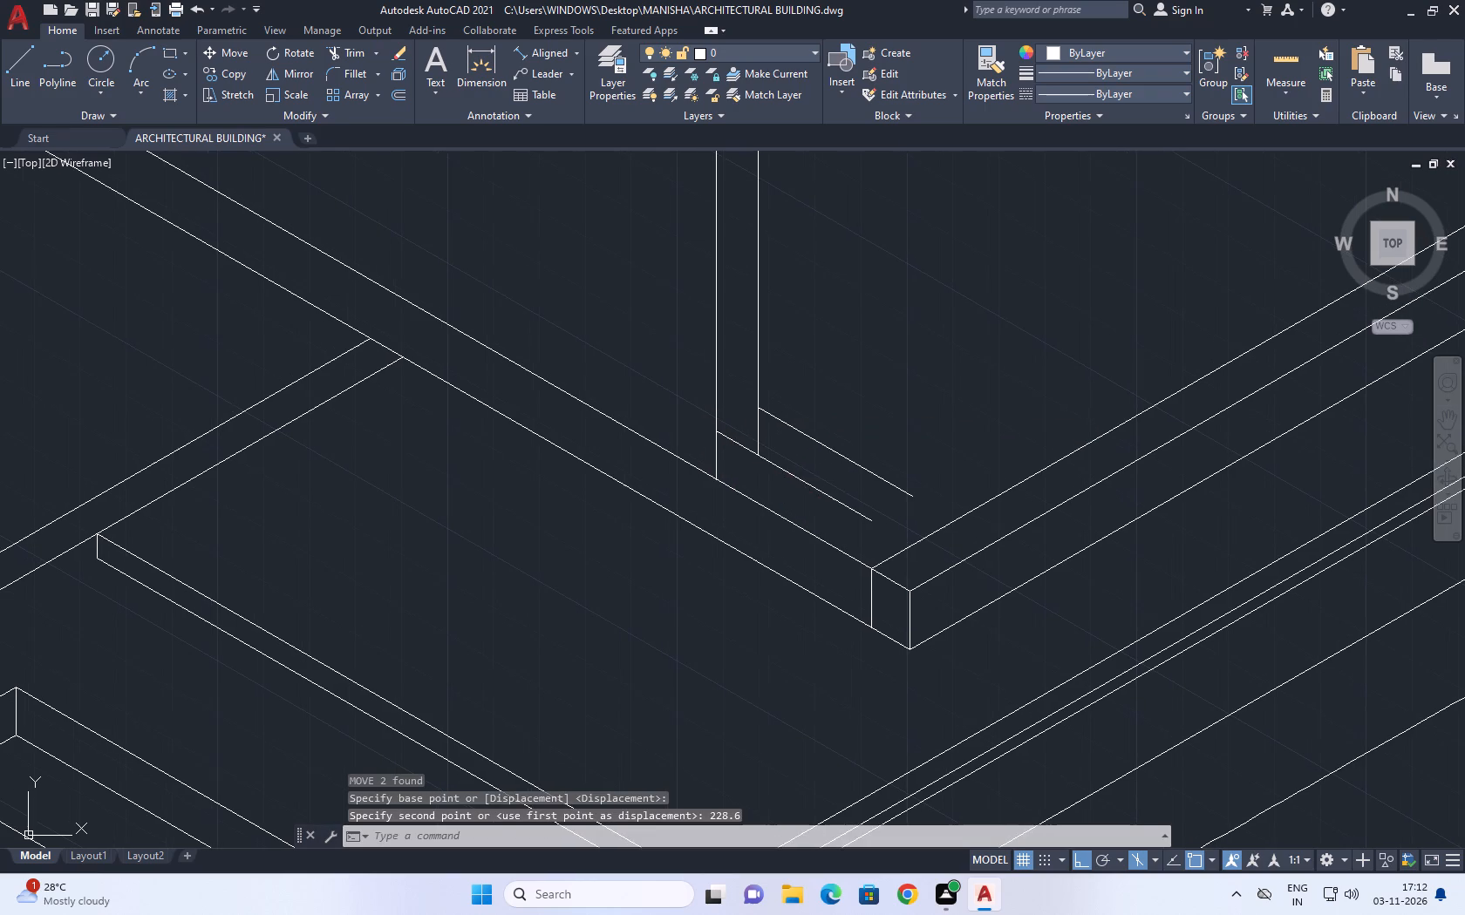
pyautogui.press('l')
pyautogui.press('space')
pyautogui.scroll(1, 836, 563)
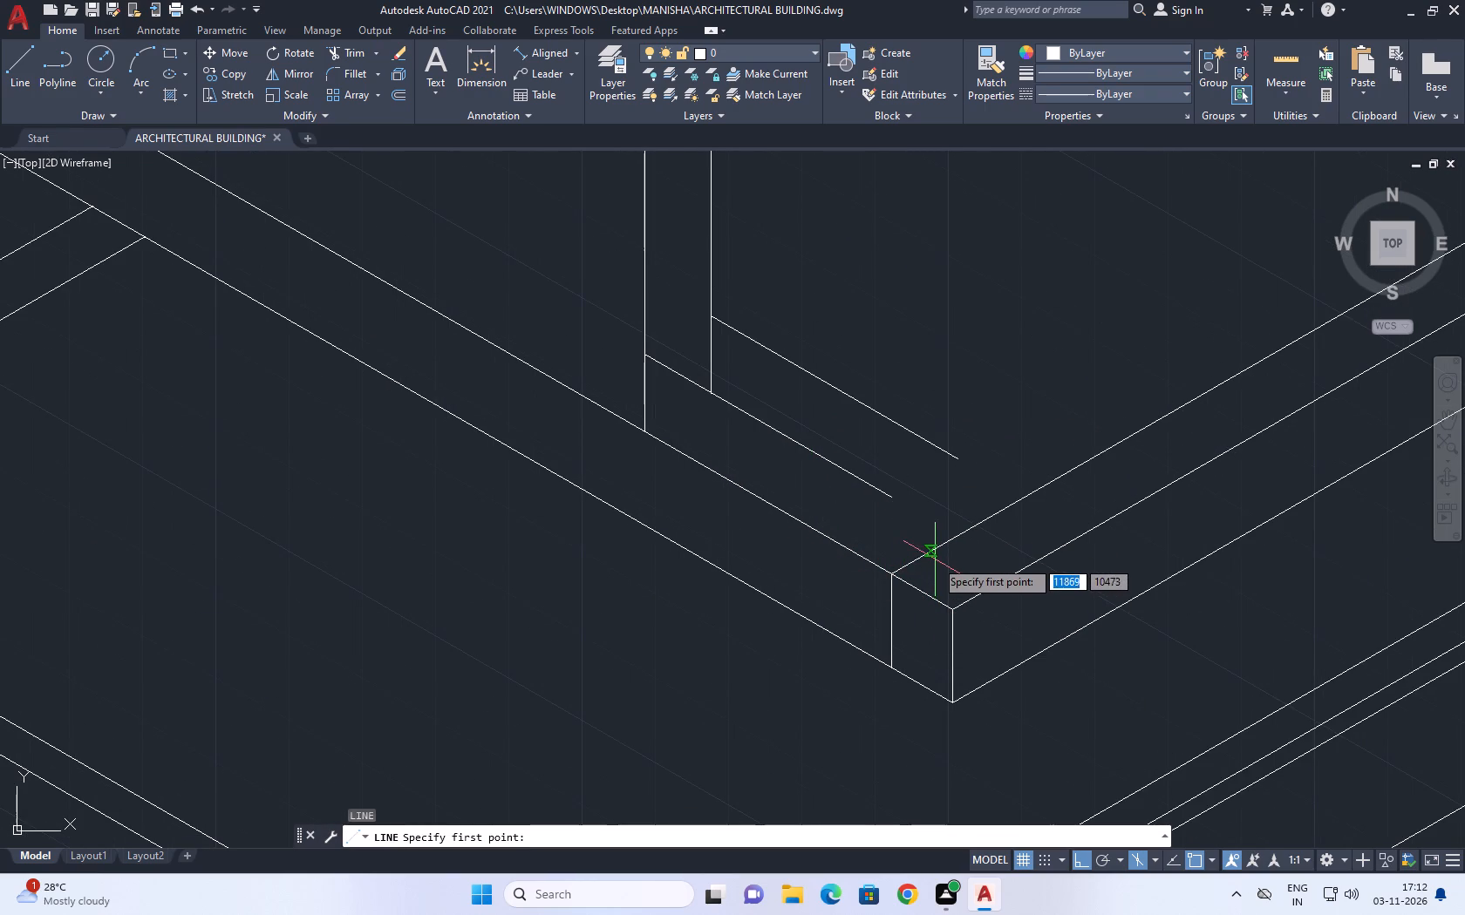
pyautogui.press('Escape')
# Fillet the front raised line with the base corner's outer vertical edge to form a sharp corner.
pyautogui.press('f')
pyautogui.press('space')
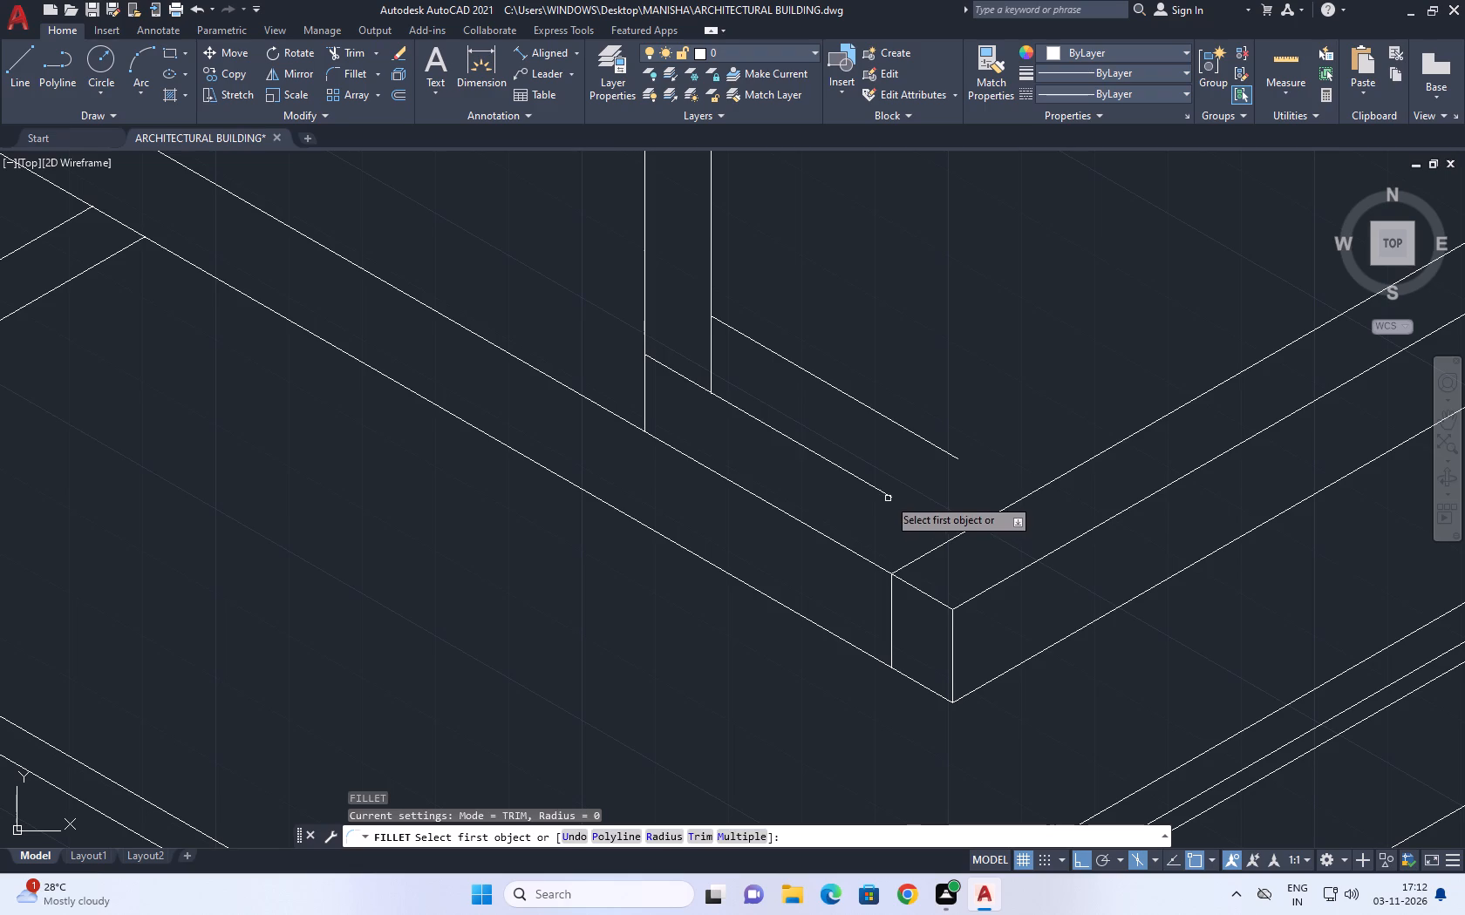
pyautogui.click(888, 498)
pyautogui.click(952, 639)
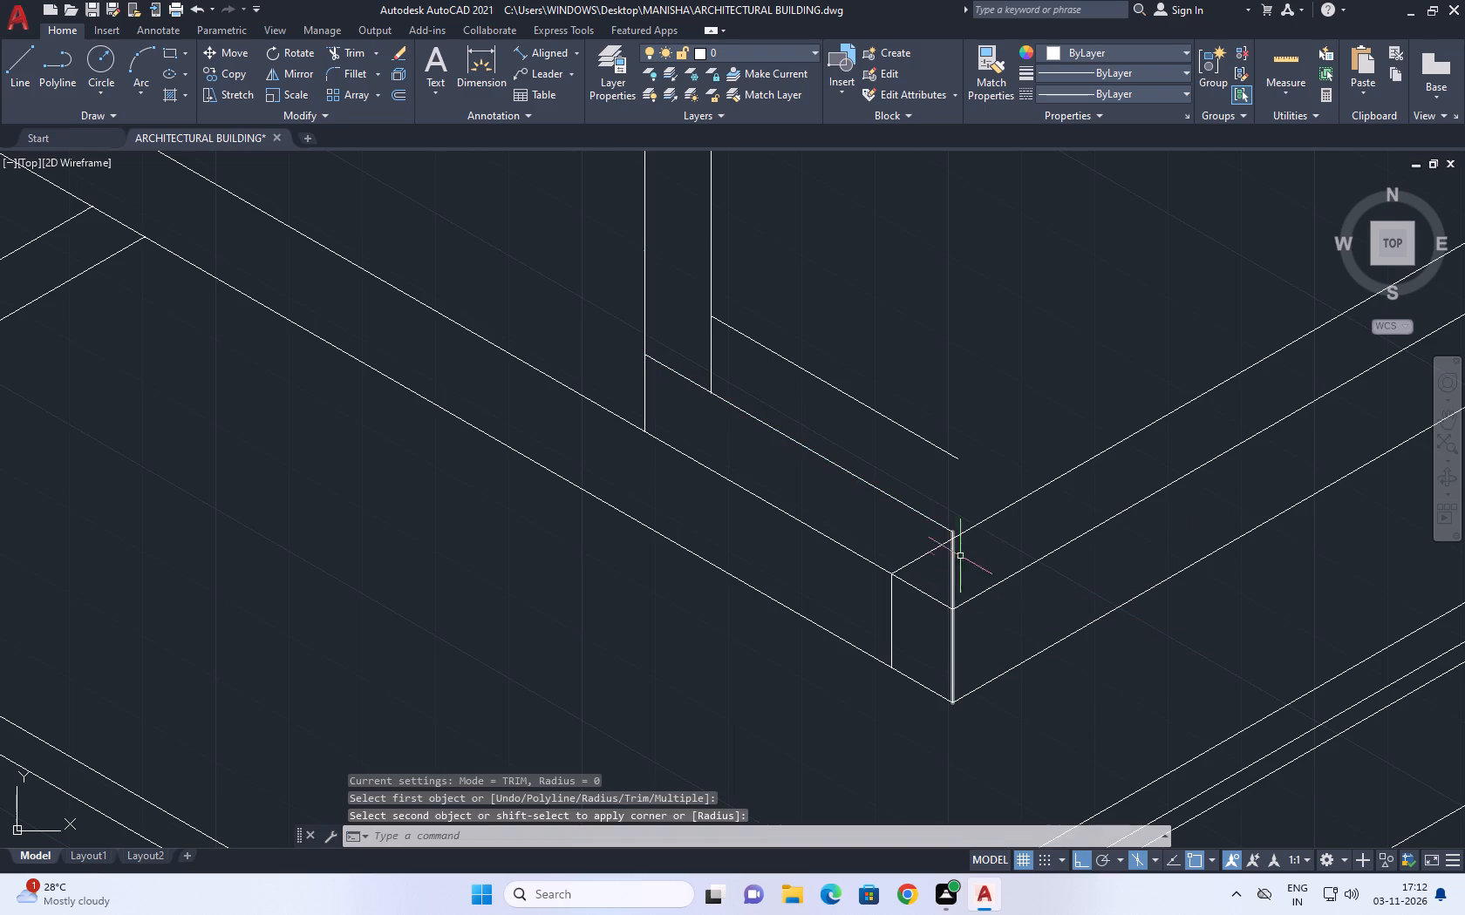
# Extend the back raised line of the low wall section until it meets the upper edge of the base.
pyautogui.moveTo(978, 499); pyautogui.dragTo(907, 519, button='middle')
pyautogui.moveTo(884, 478); pyautogui.dragTo(886, 485, button='middle')
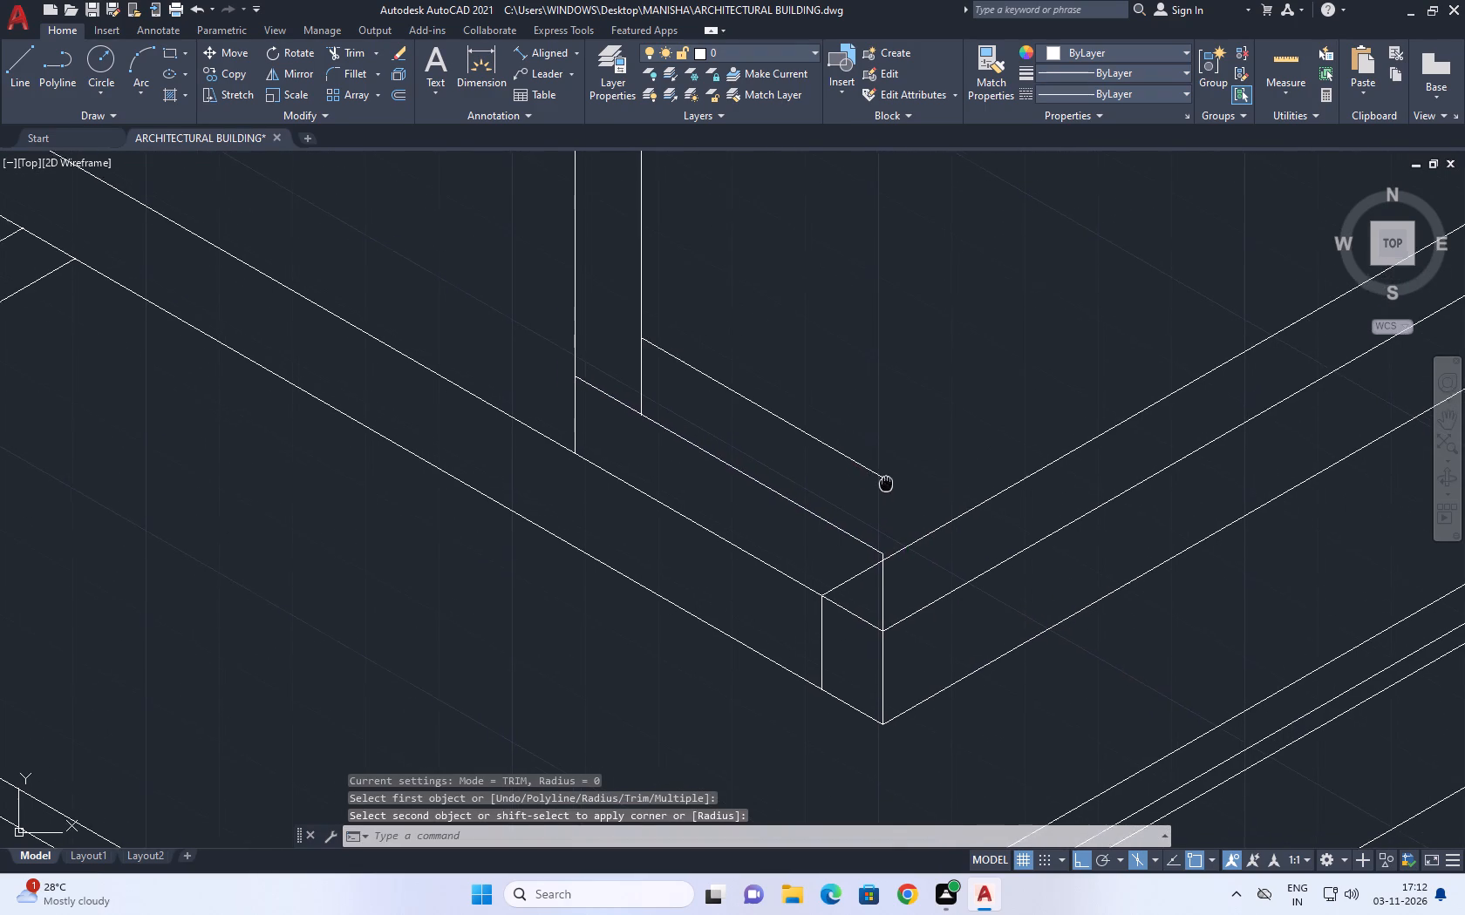
pyautogui.moveTo(886, 485); pyautogui.dragTo(858, 551, button='middle')
pyautogui.scroll(-2, 837, 574)
pyautogui.moveTo(952, 551); pyautogui.dragTo(858, 591, button='middle')
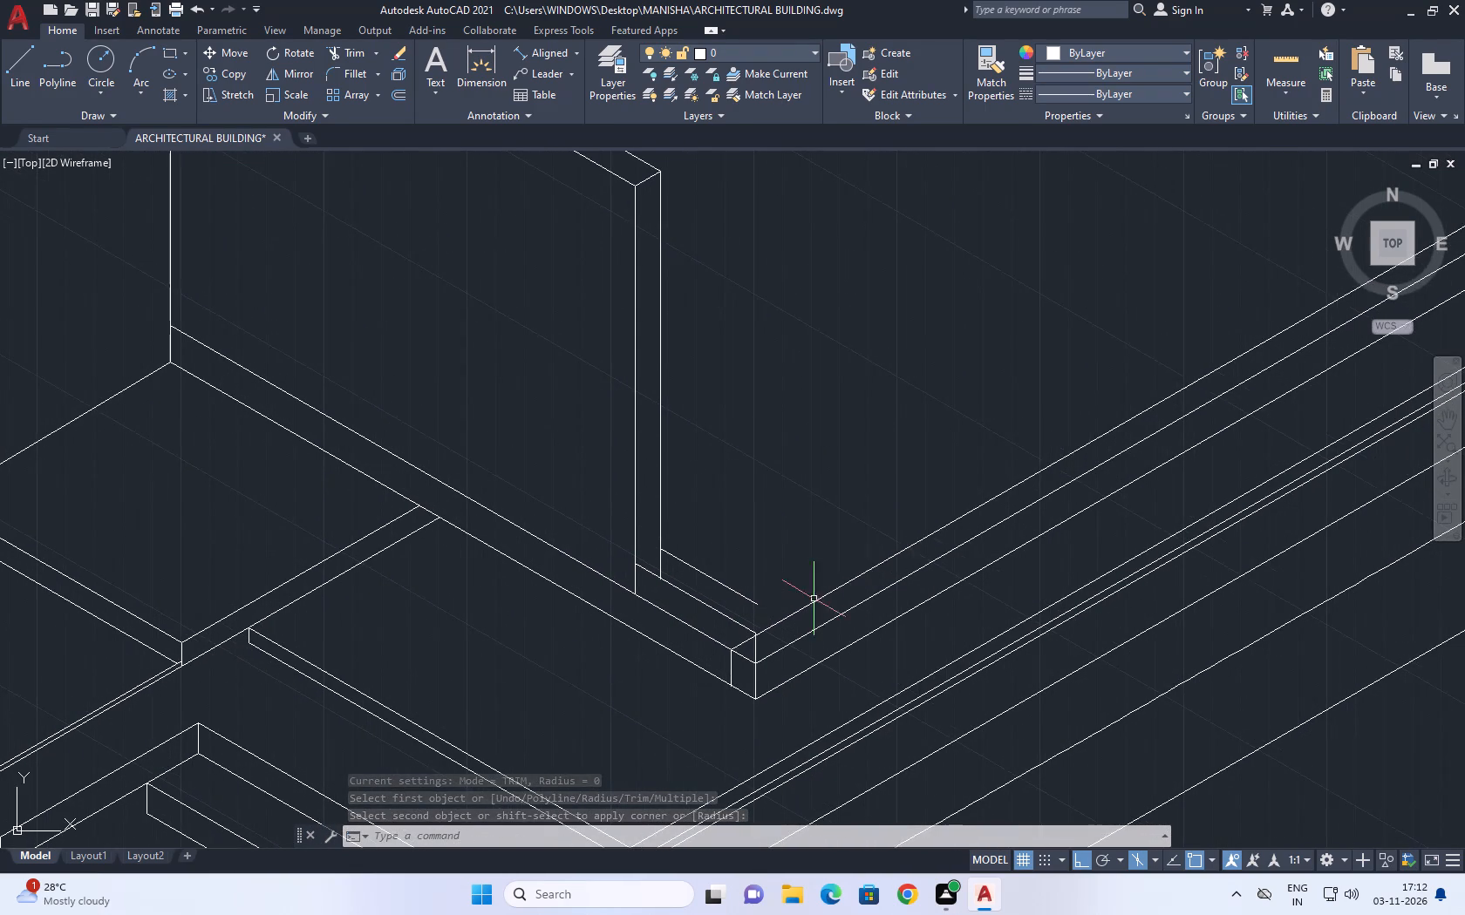
pyautogui.write('ex')
pyautogui.press('space')
pyautogui.click(754, 601)
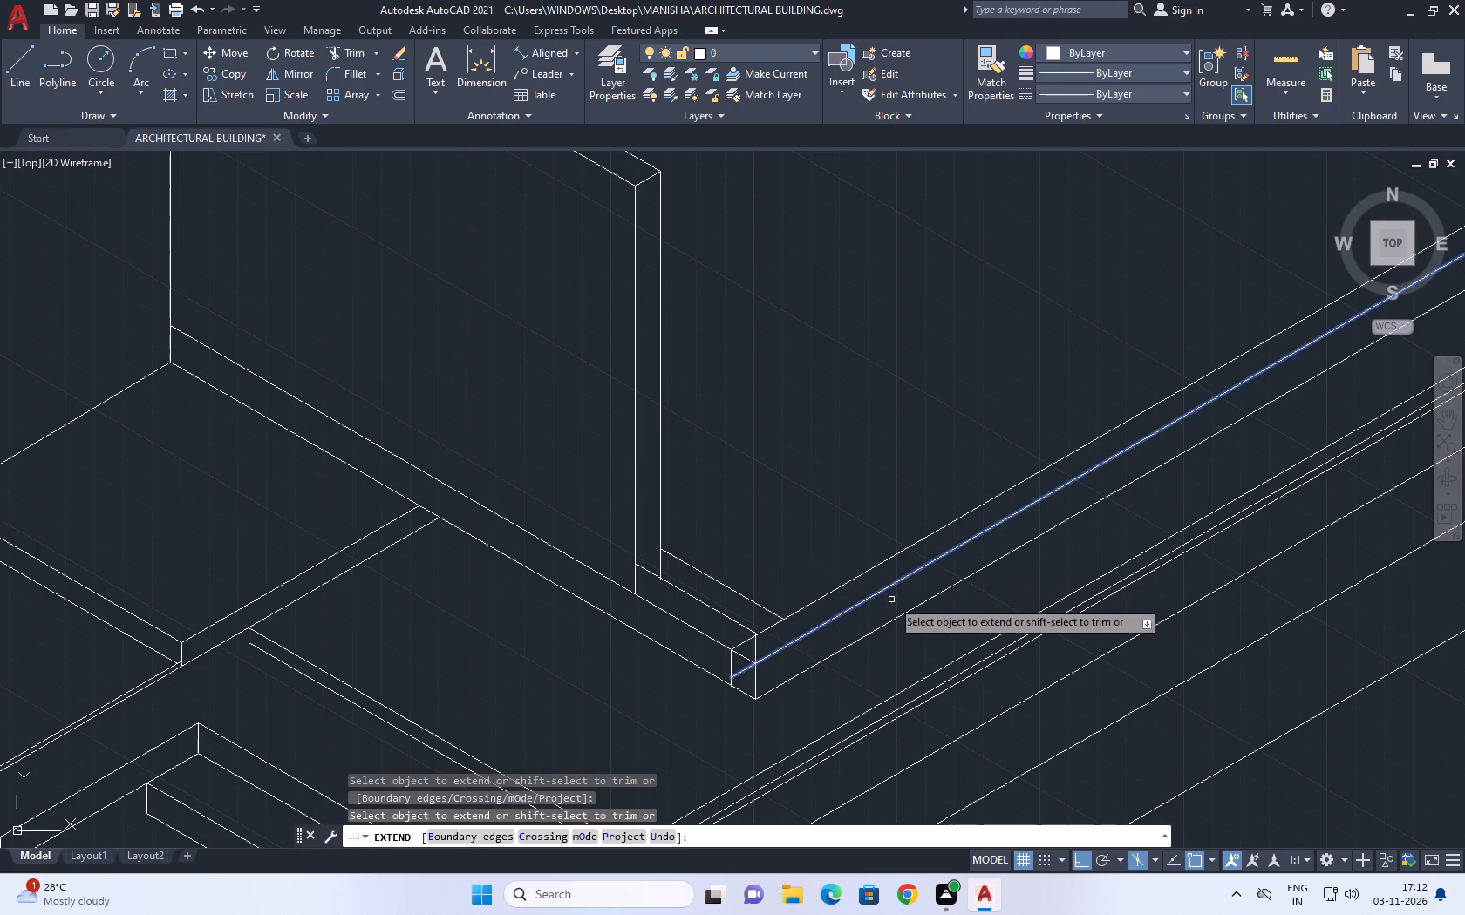
pyautogui.press('Escape')
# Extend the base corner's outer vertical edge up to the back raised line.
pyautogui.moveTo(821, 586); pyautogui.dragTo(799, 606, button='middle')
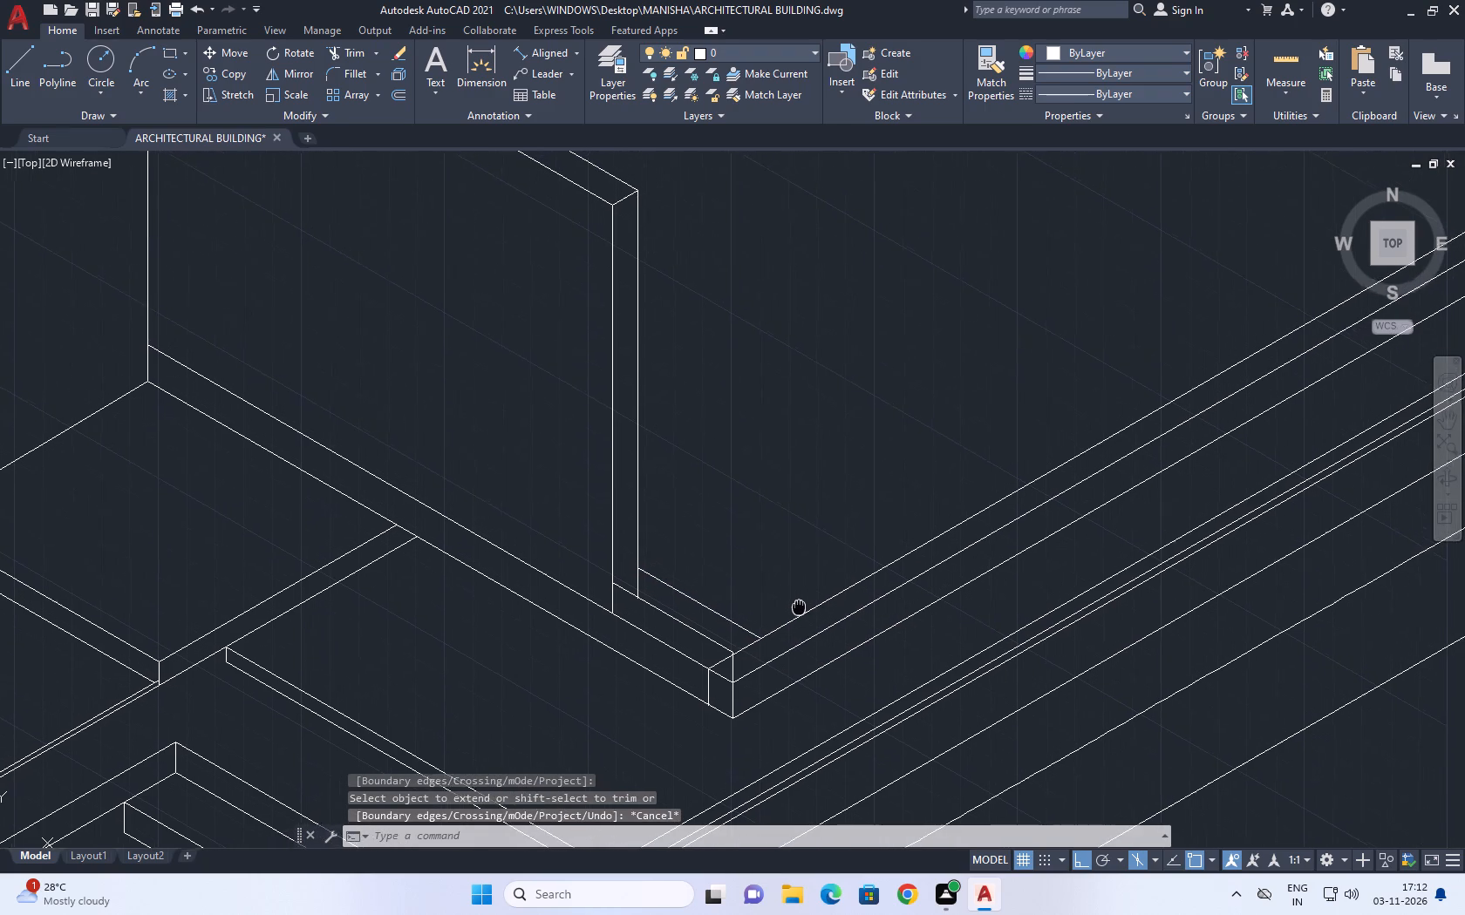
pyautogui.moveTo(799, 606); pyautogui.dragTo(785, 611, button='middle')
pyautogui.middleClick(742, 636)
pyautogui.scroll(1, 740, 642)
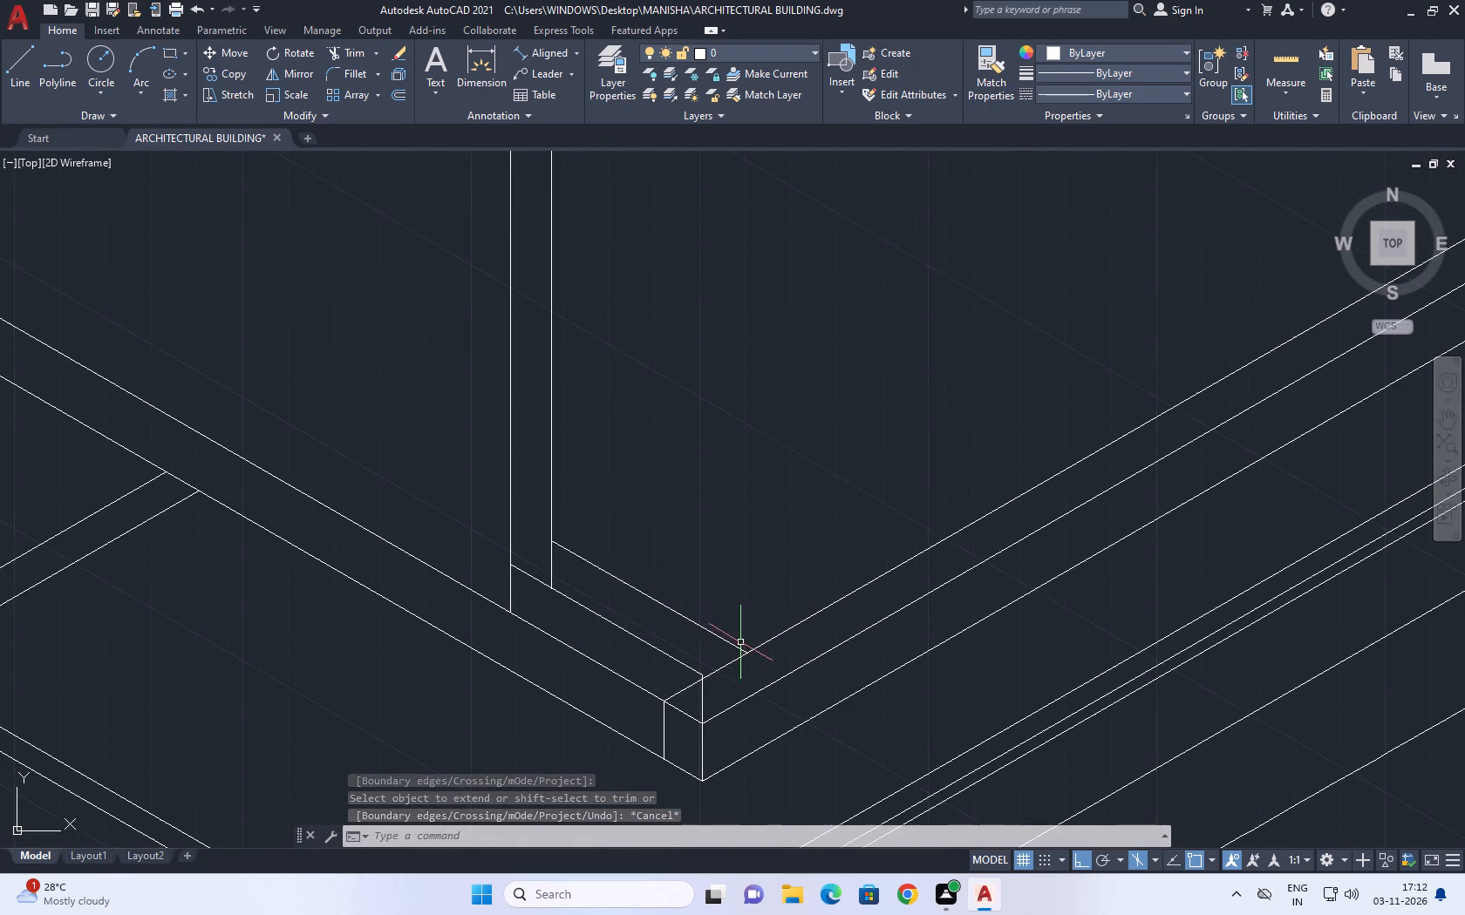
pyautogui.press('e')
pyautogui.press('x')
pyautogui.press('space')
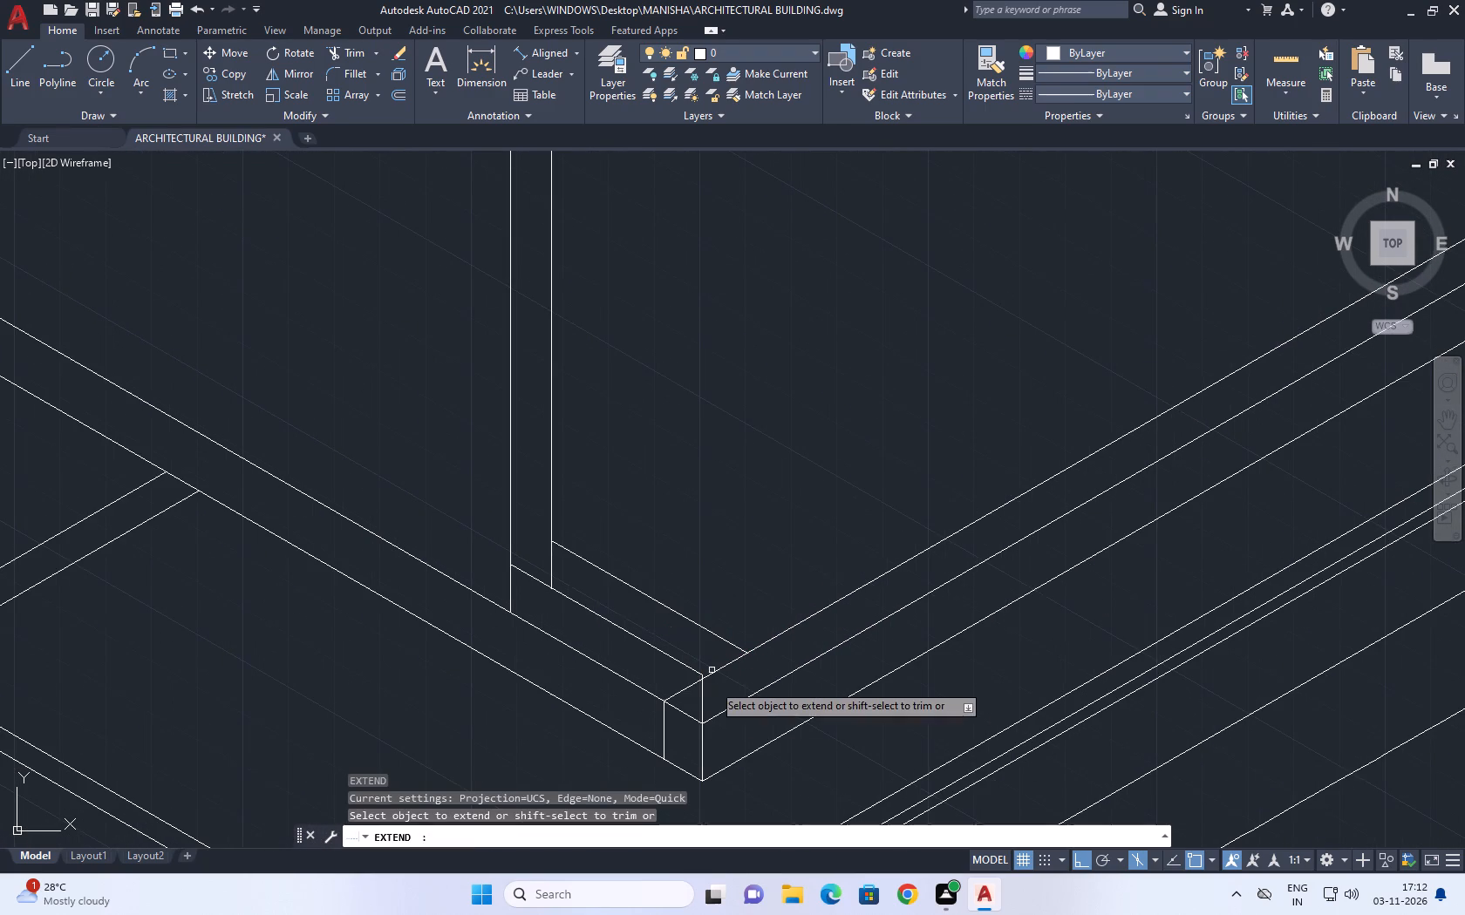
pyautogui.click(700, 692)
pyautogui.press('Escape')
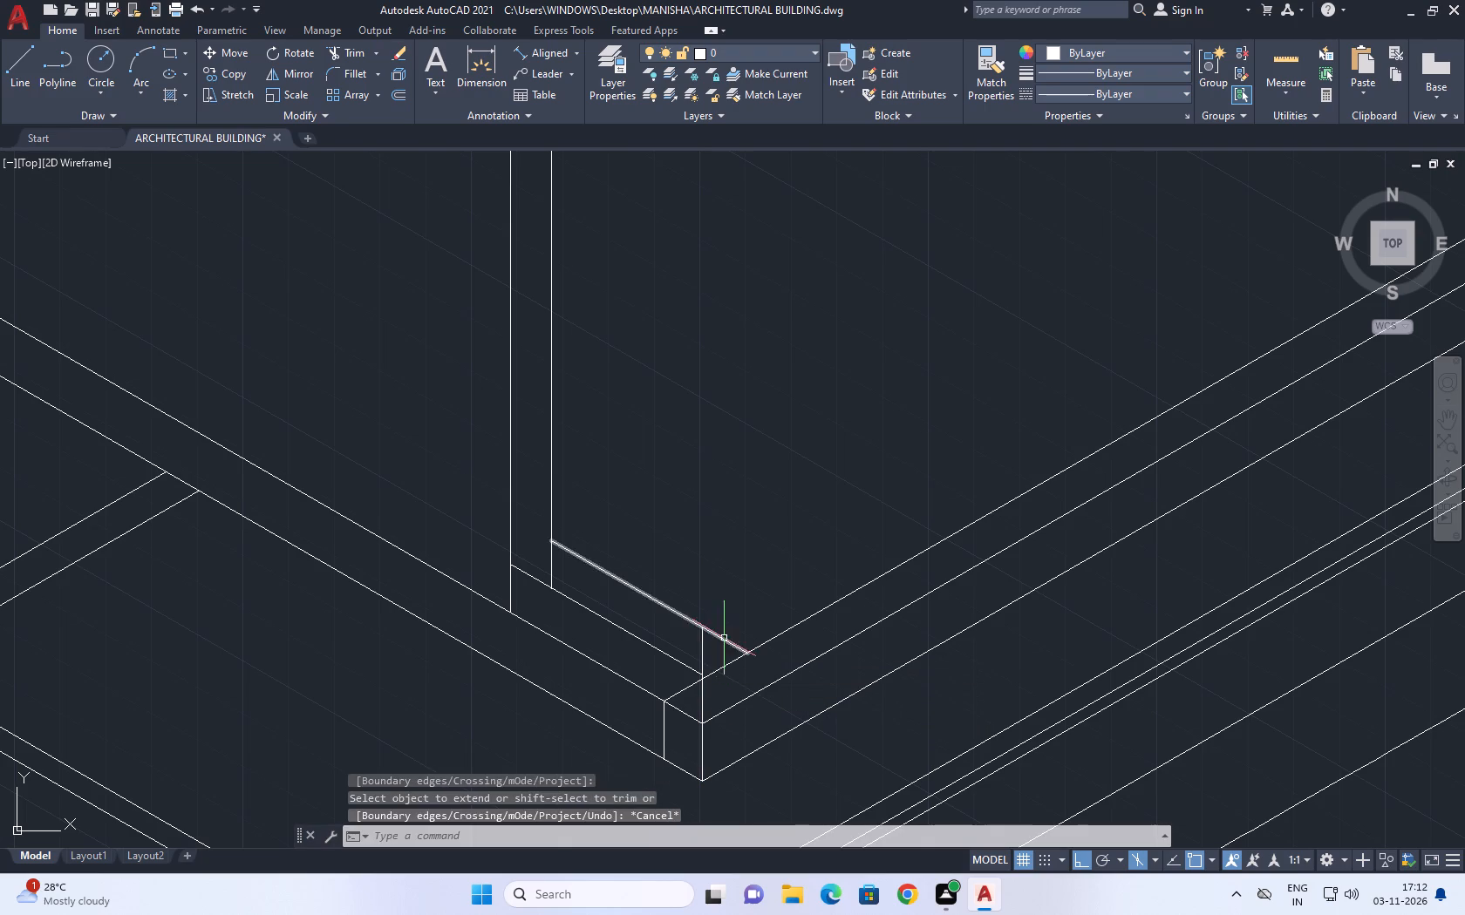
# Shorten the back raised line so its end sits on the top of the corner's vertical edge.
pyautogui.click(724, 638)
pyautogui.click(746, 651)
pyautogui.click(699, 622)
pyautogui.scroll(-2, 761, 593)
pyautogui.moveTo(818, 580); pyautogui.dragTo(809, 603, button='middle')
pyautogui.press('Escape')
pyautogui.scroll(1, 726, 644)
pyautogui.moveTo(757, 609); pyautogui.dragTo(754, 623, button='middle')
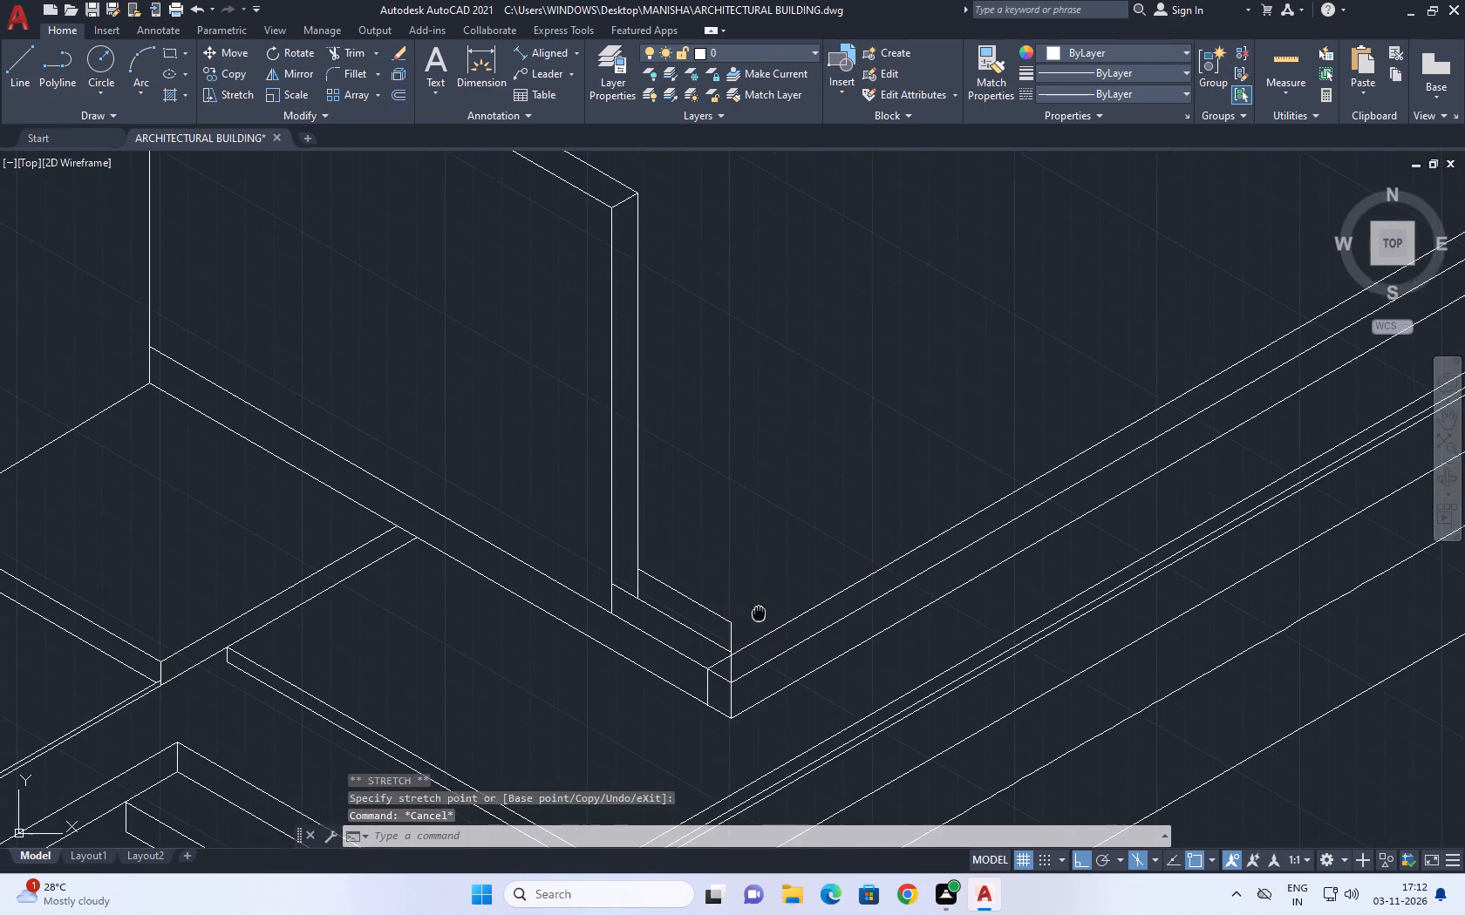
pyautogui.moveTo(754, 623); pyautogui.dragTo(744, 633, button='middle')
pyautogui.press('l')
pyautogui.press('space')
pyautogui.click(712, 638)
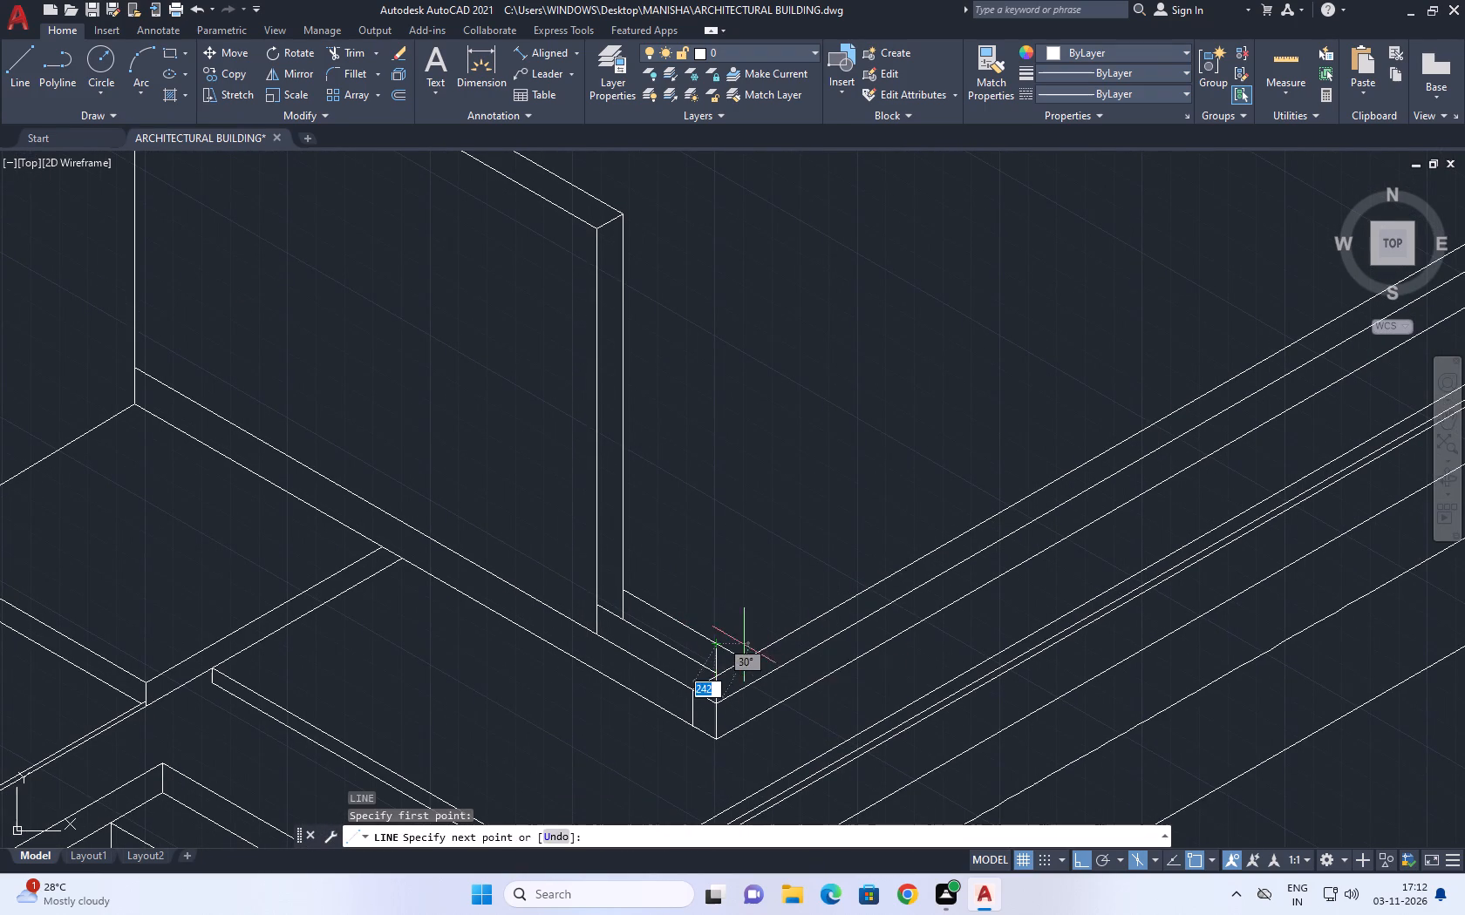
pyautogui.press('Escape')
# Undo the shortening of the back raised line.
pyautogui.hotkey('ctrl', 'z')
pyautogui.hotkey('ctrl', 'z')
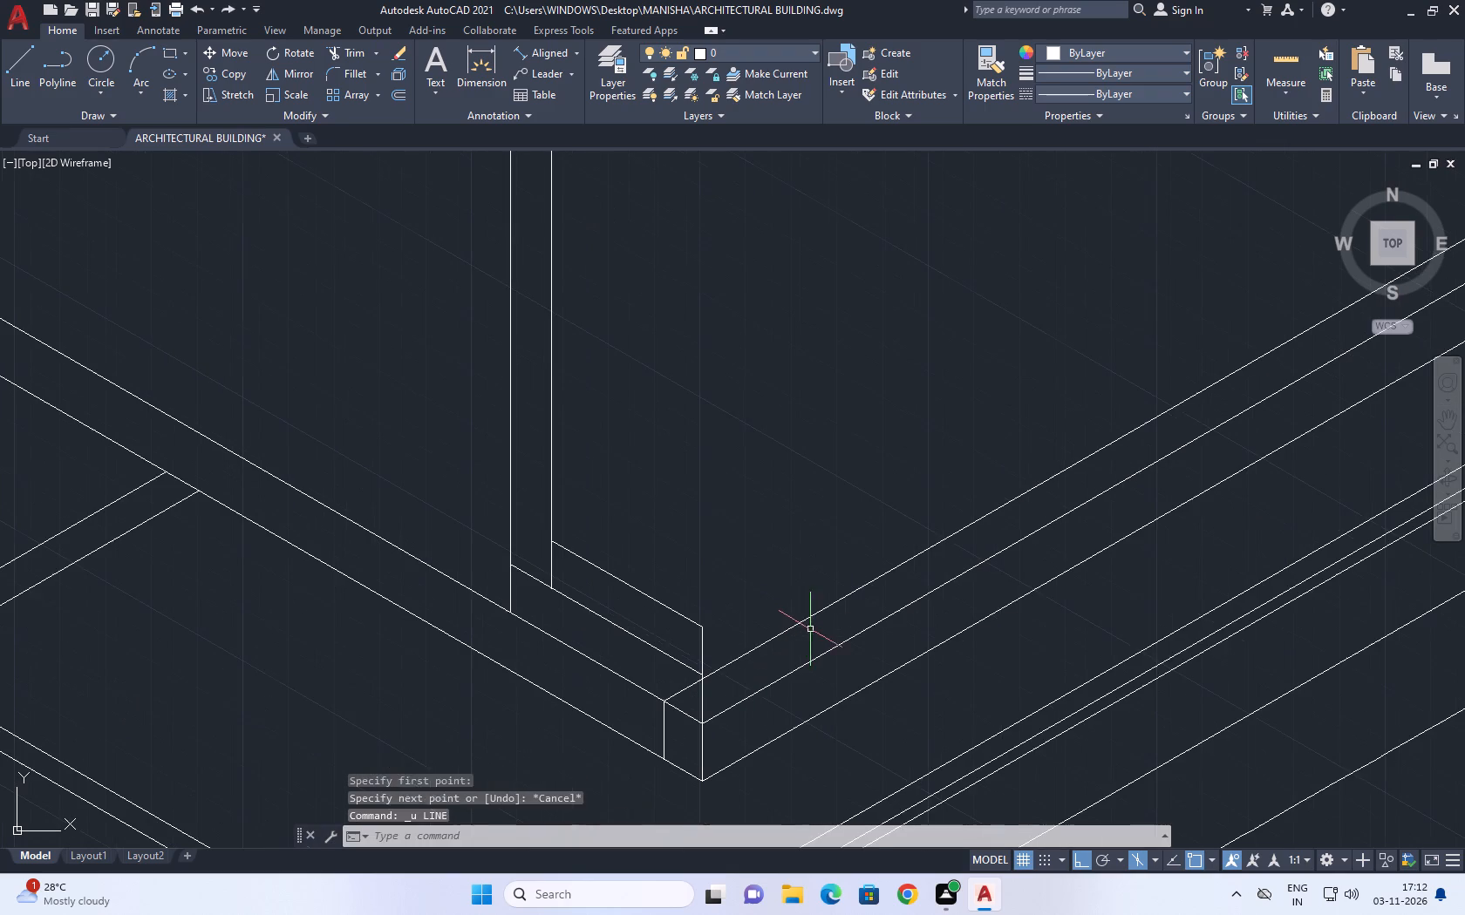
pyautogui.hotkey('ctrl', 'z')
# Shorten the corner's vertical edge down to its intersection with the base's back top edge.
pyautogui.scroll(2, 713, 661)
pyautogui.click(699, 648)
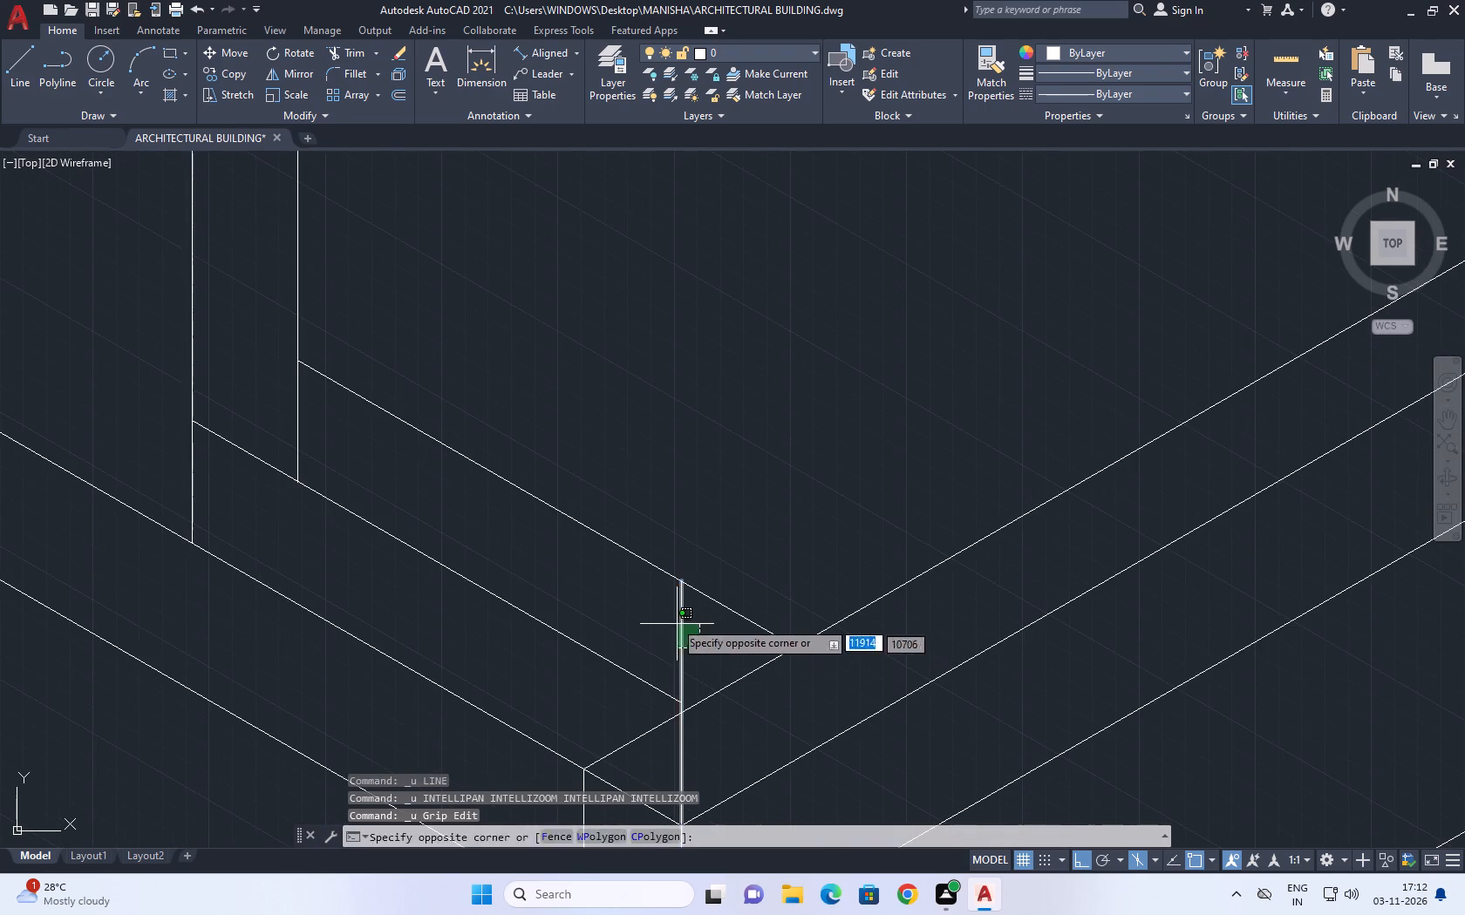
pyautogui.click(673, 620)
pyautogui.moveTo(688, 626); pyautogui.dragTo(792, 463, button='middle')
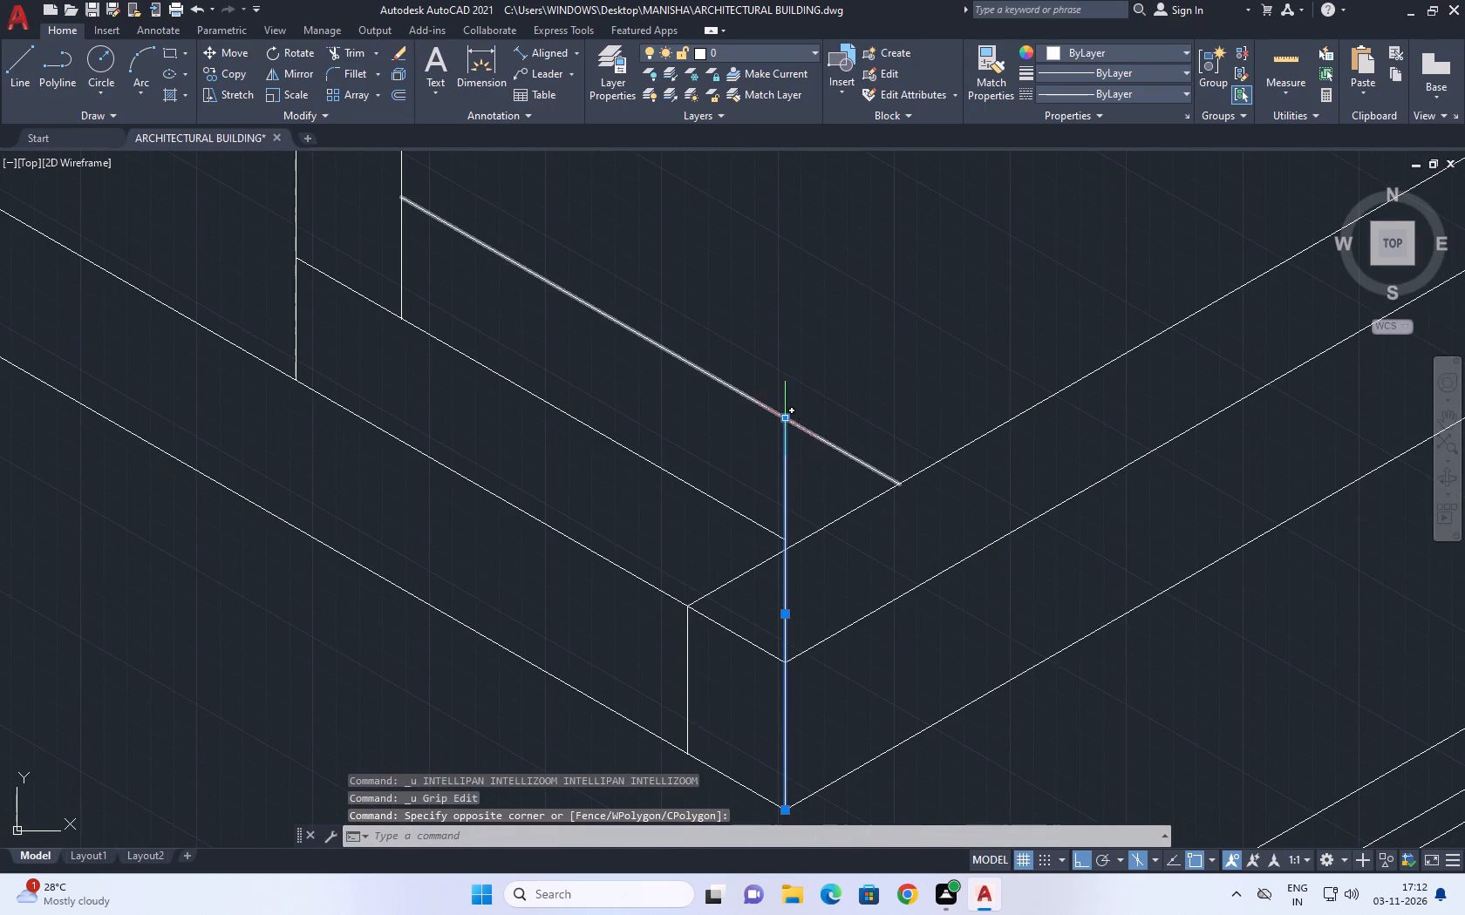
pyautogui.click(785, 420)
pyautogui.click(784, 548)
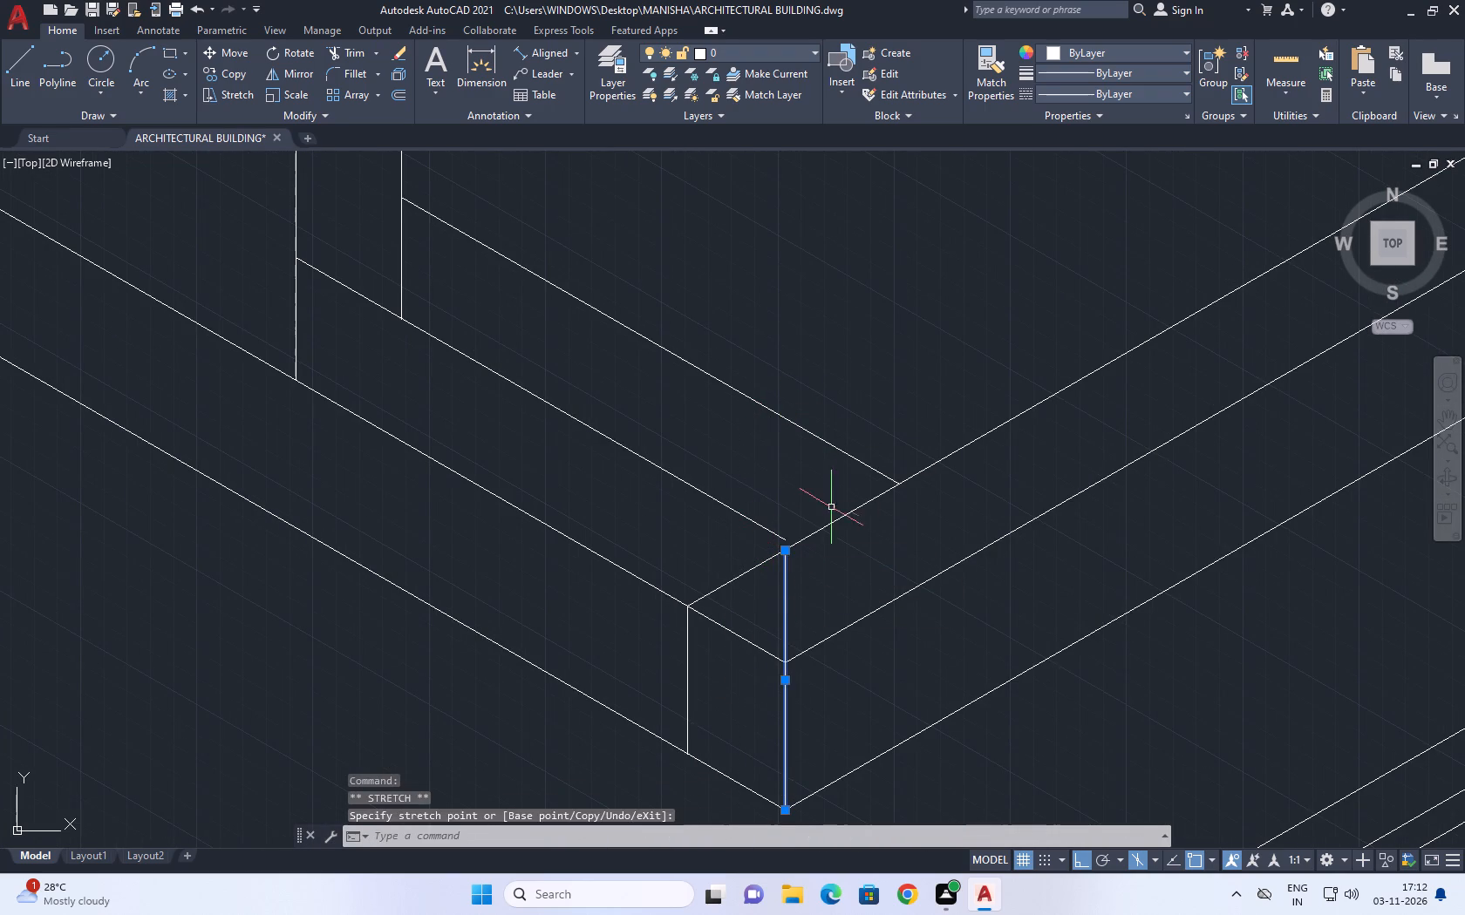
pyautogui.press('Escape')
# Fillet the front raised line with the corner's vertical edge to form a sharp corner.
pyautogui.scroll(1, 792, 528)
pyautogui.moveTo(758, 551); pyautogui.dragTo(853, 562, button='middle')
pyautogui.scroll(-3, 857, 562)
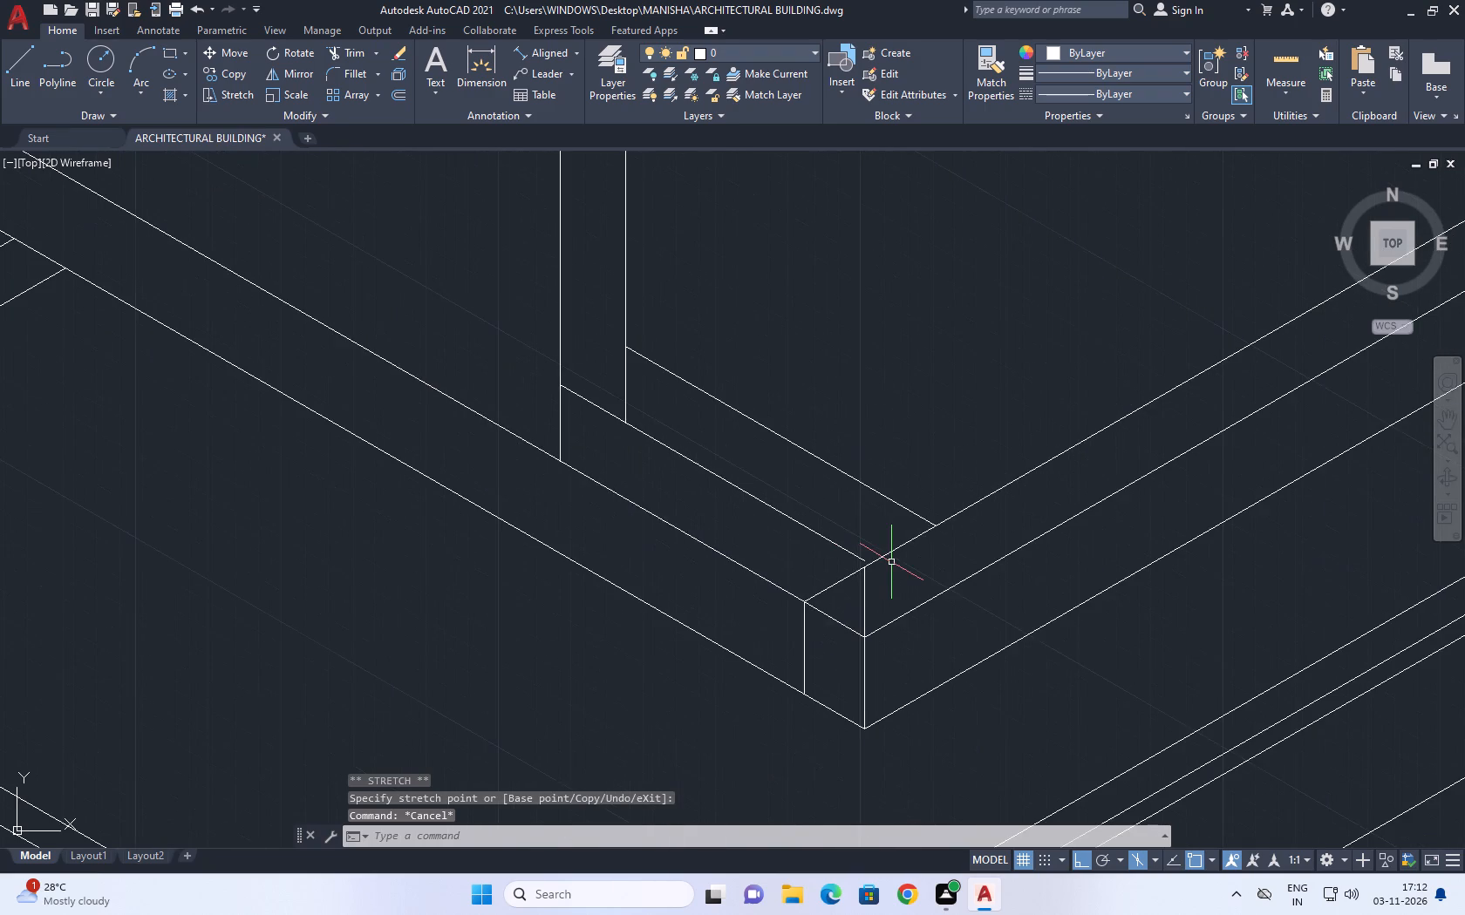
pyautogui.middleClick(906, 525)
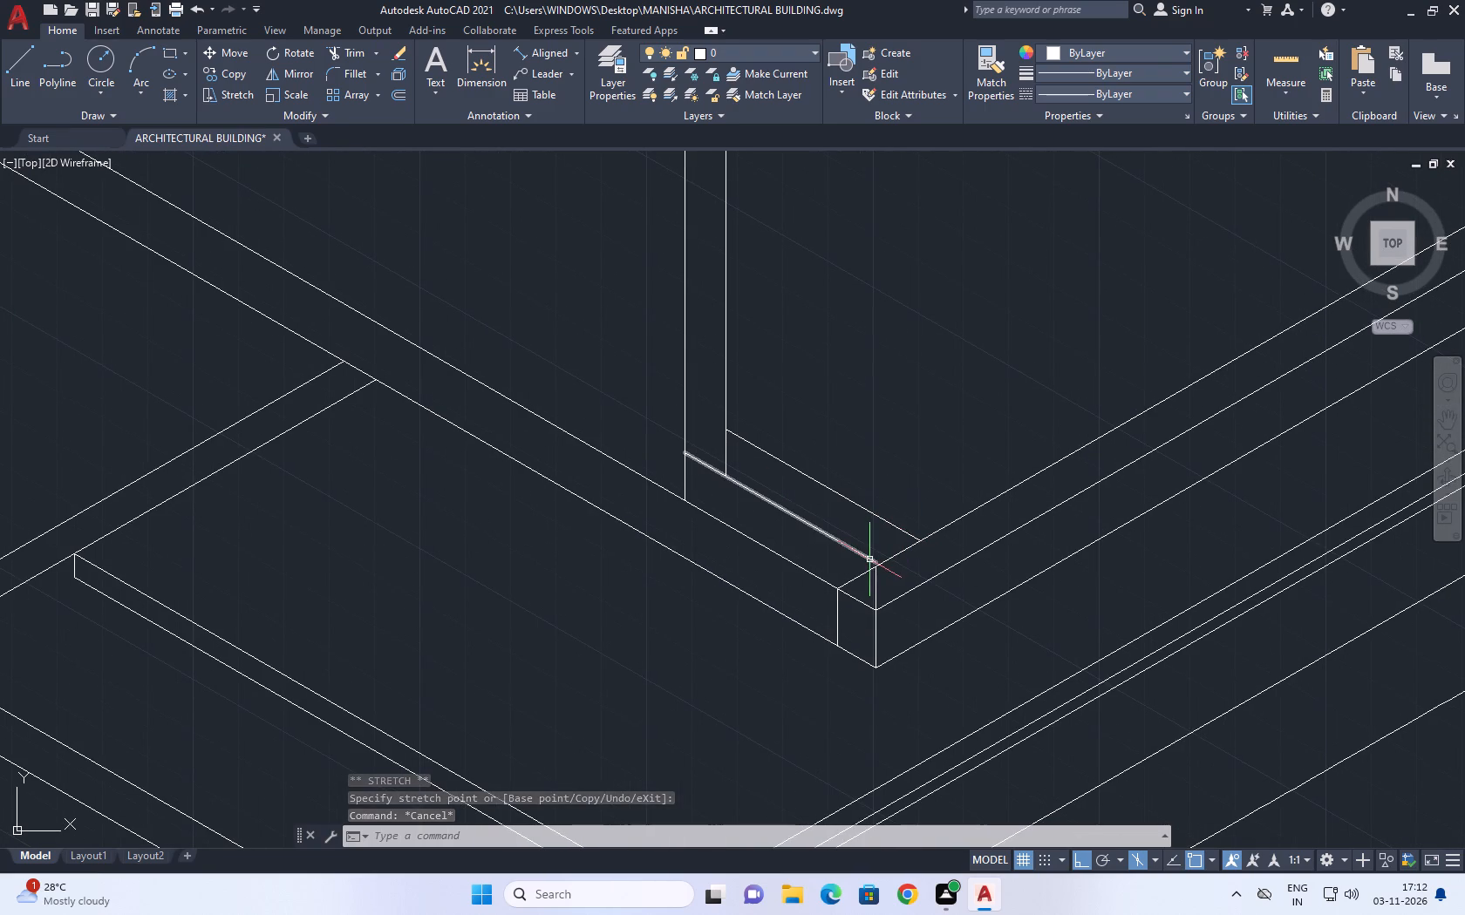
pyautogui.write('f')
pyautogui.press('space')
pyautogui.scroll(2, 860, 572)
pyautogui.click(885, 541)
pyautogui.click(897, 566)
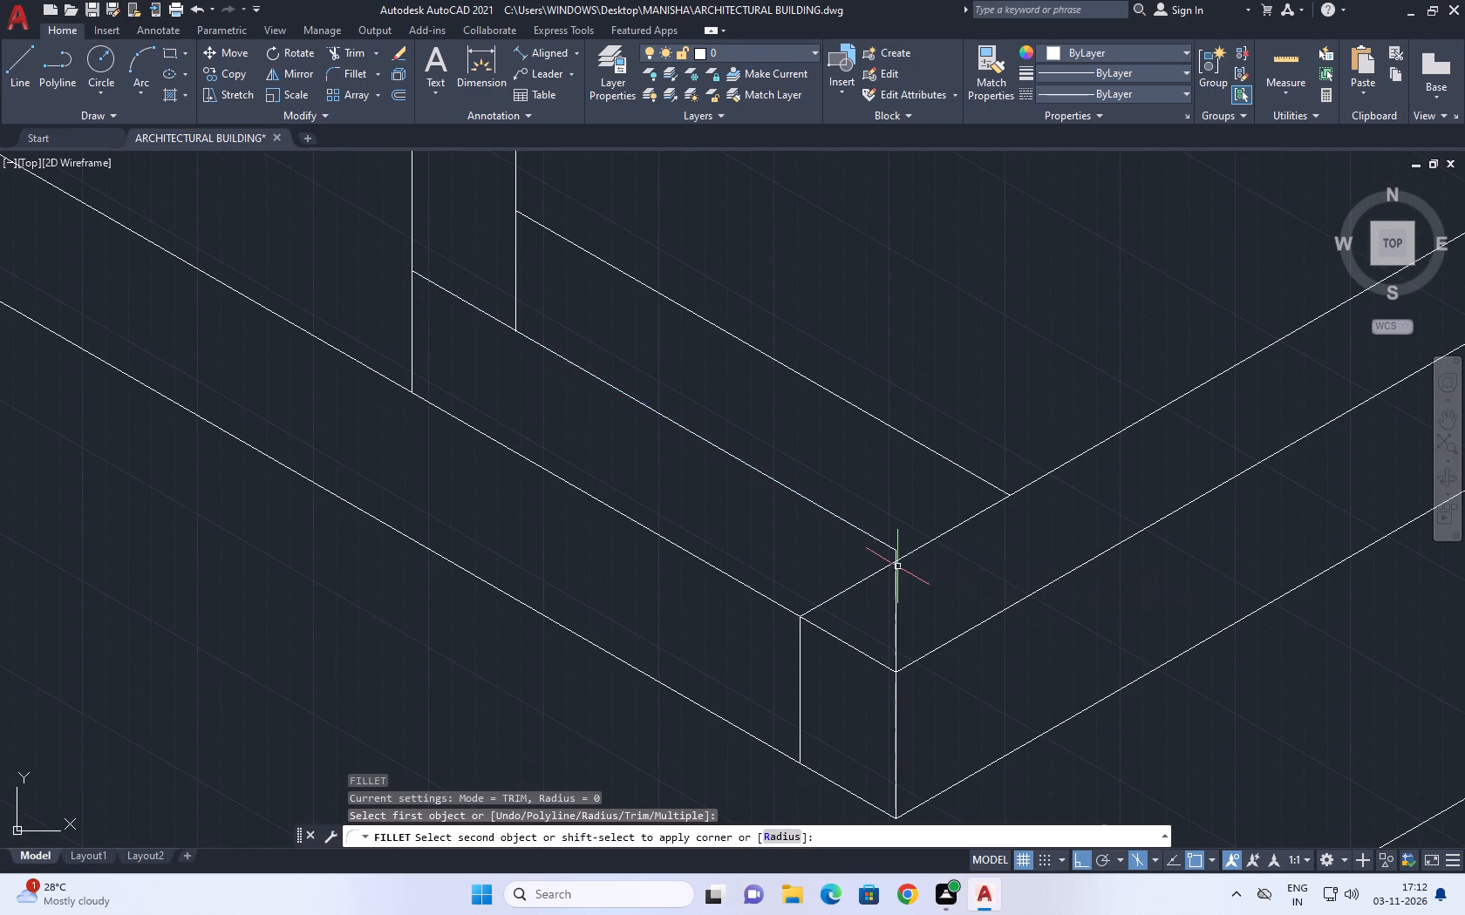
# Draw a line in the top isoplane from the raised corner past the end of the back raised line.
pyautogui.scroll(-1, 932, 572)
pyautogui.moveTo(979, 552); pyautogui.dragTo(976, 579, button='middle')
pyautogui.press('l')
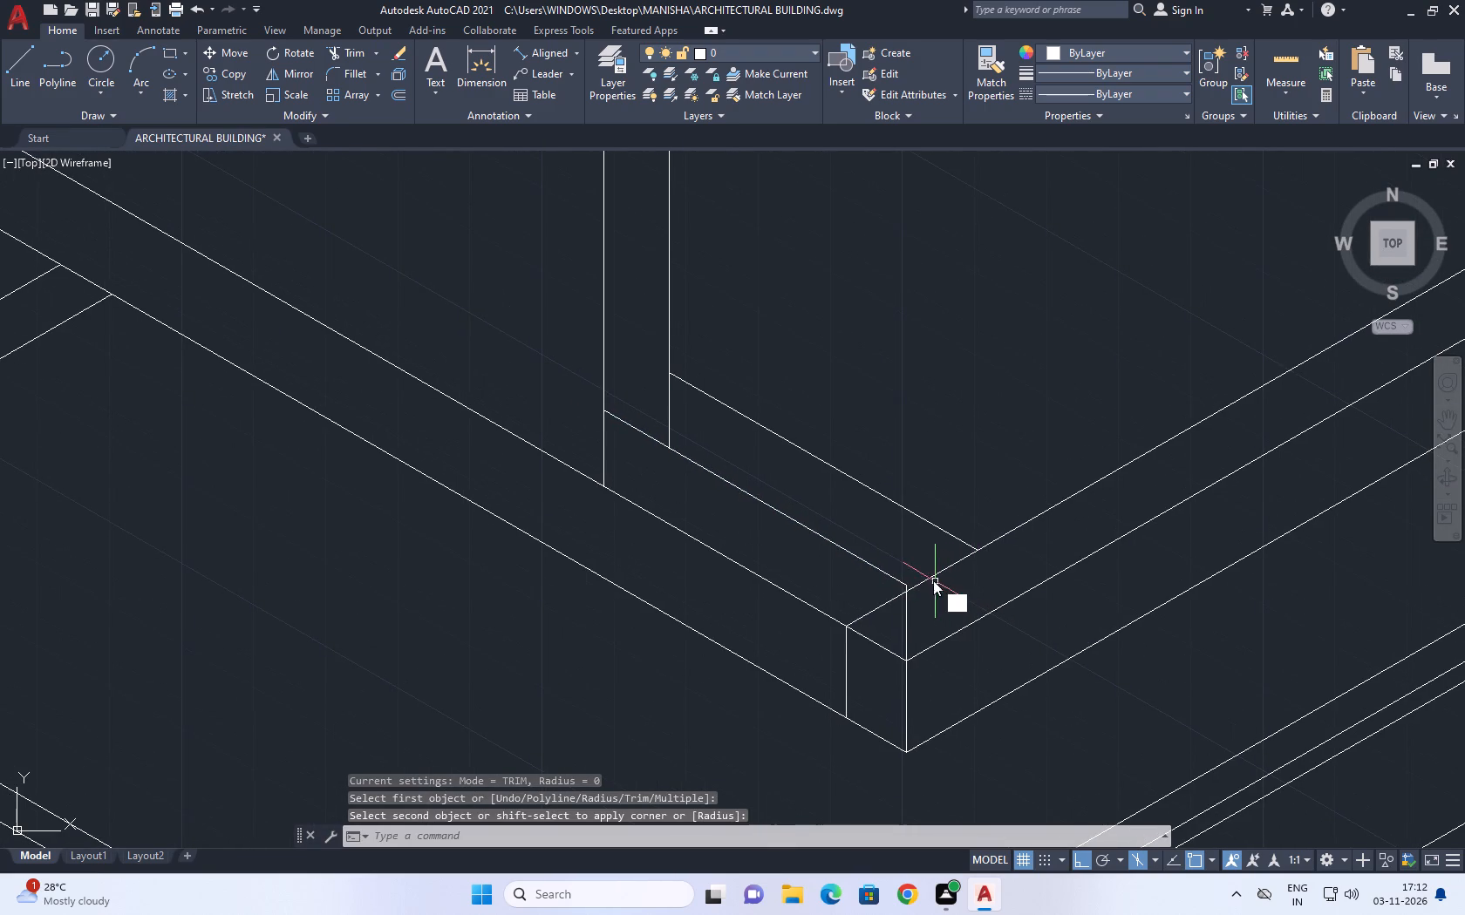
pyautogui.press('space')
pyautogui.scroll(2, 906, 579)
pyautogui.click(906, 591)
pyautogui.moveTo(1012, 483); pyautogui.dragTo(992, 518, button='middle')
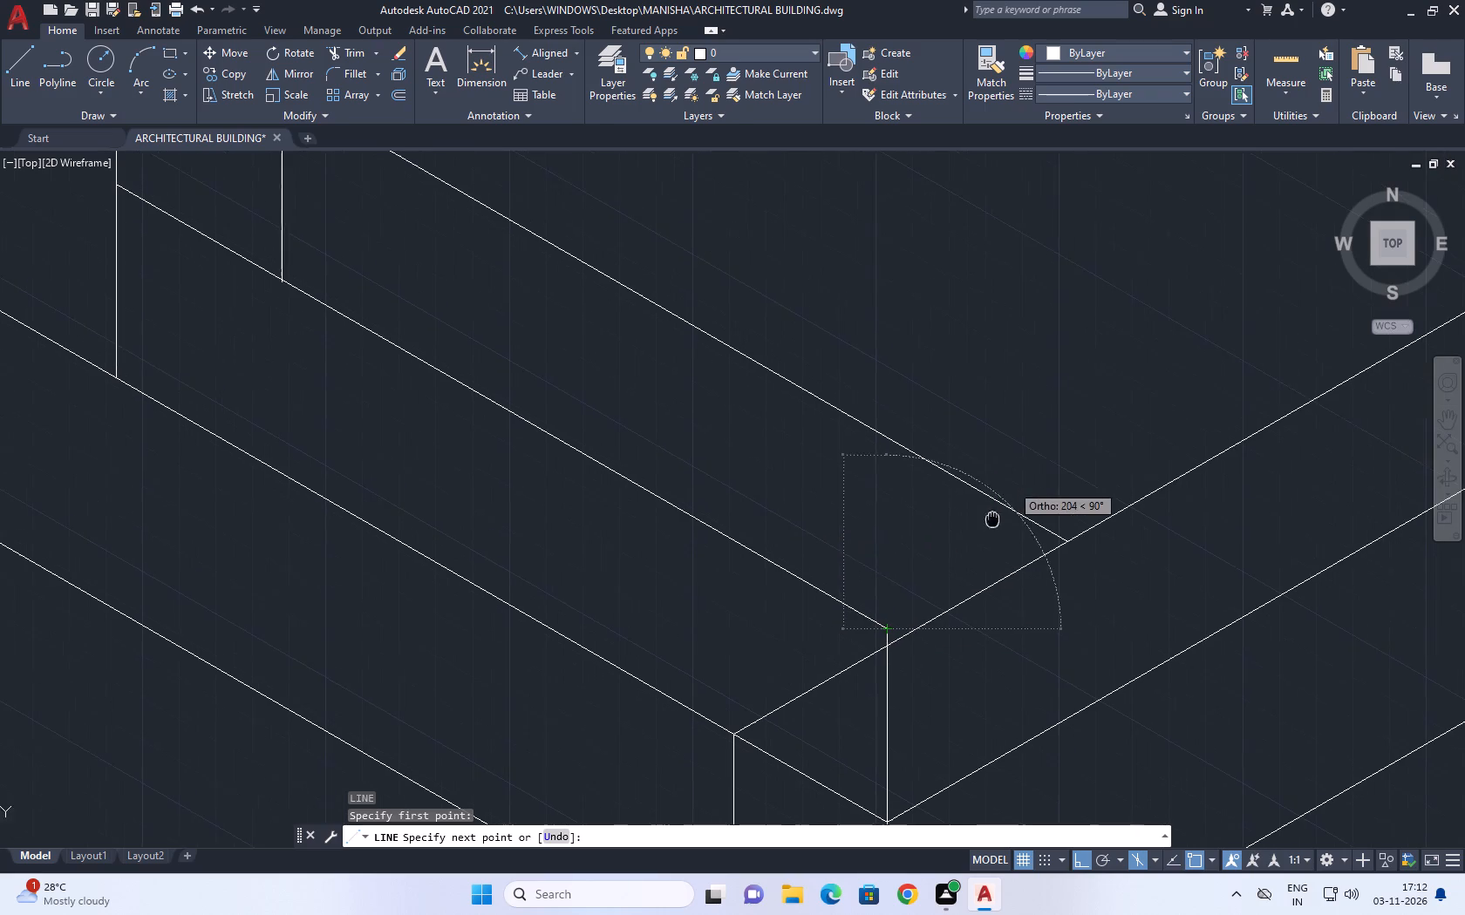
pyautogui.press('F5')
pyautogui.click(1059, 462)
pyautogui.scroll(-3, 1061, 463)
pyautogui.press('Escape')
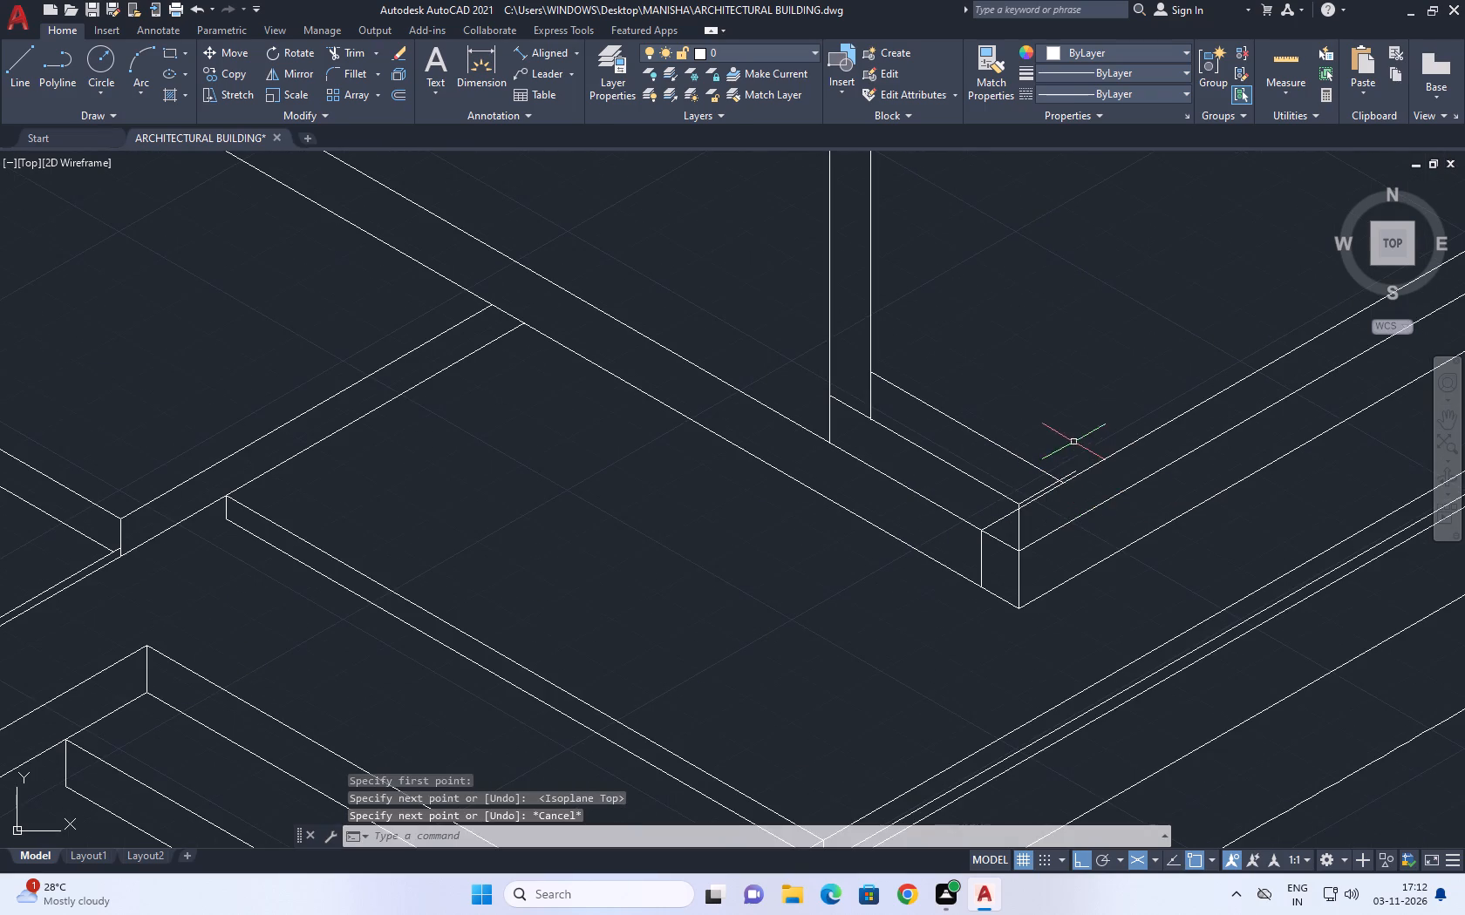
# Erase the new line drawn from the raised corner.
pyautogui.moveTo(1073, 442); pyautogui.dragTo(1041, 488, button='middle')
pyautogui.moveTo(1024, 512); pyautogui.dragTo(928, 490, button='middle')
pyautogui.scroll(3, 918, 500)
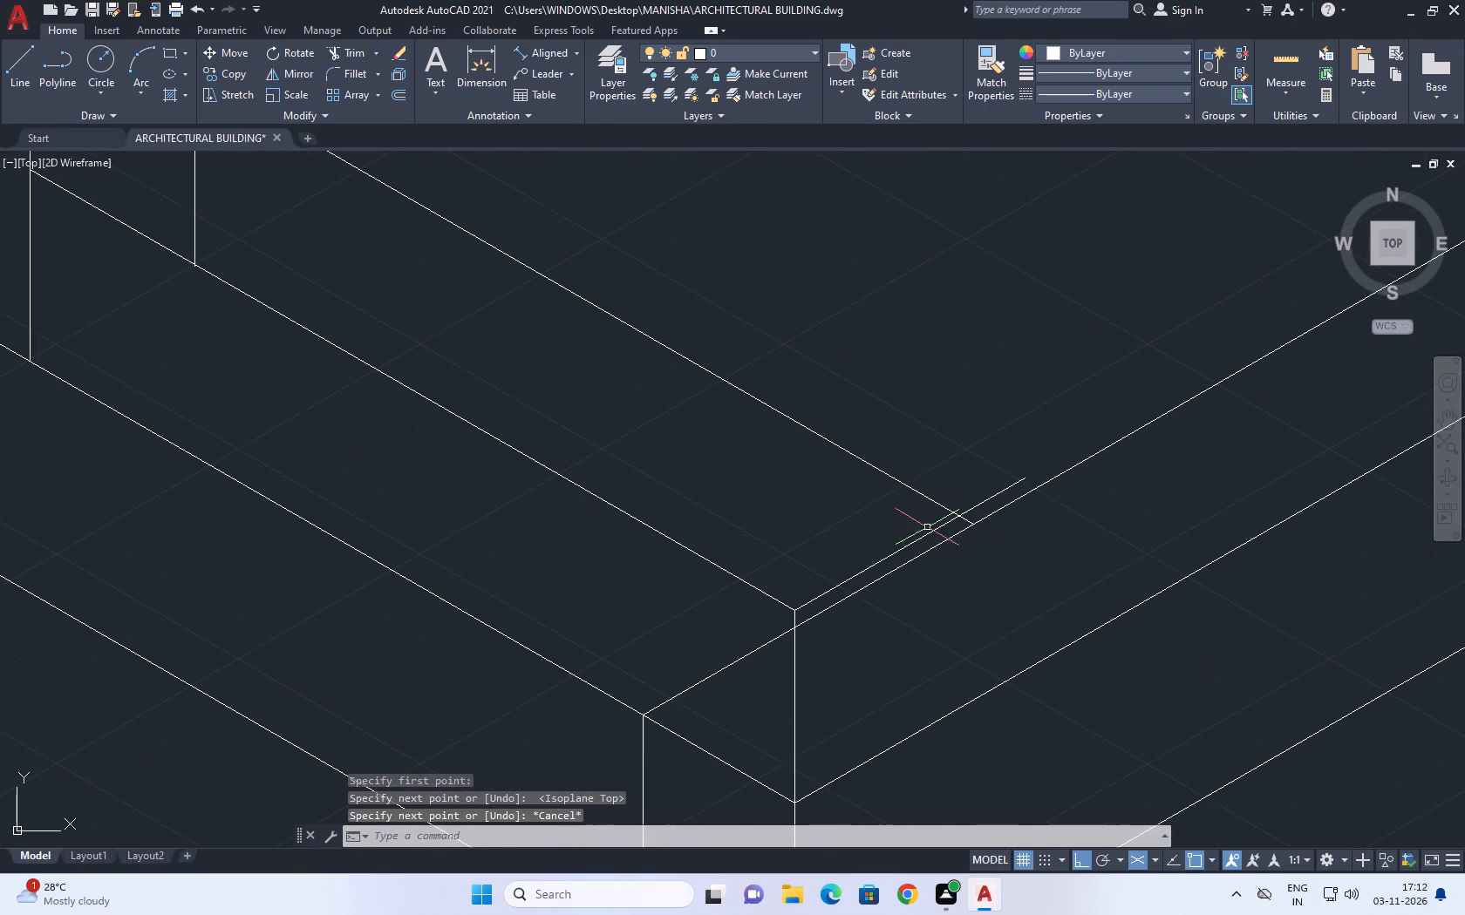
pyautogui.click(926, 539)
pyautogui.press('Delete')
# Move the front raised line so its end meets the intersection of the corner's vertical edge and the base's back top edge.
pyautogui.scroll(-4, 967, 526)
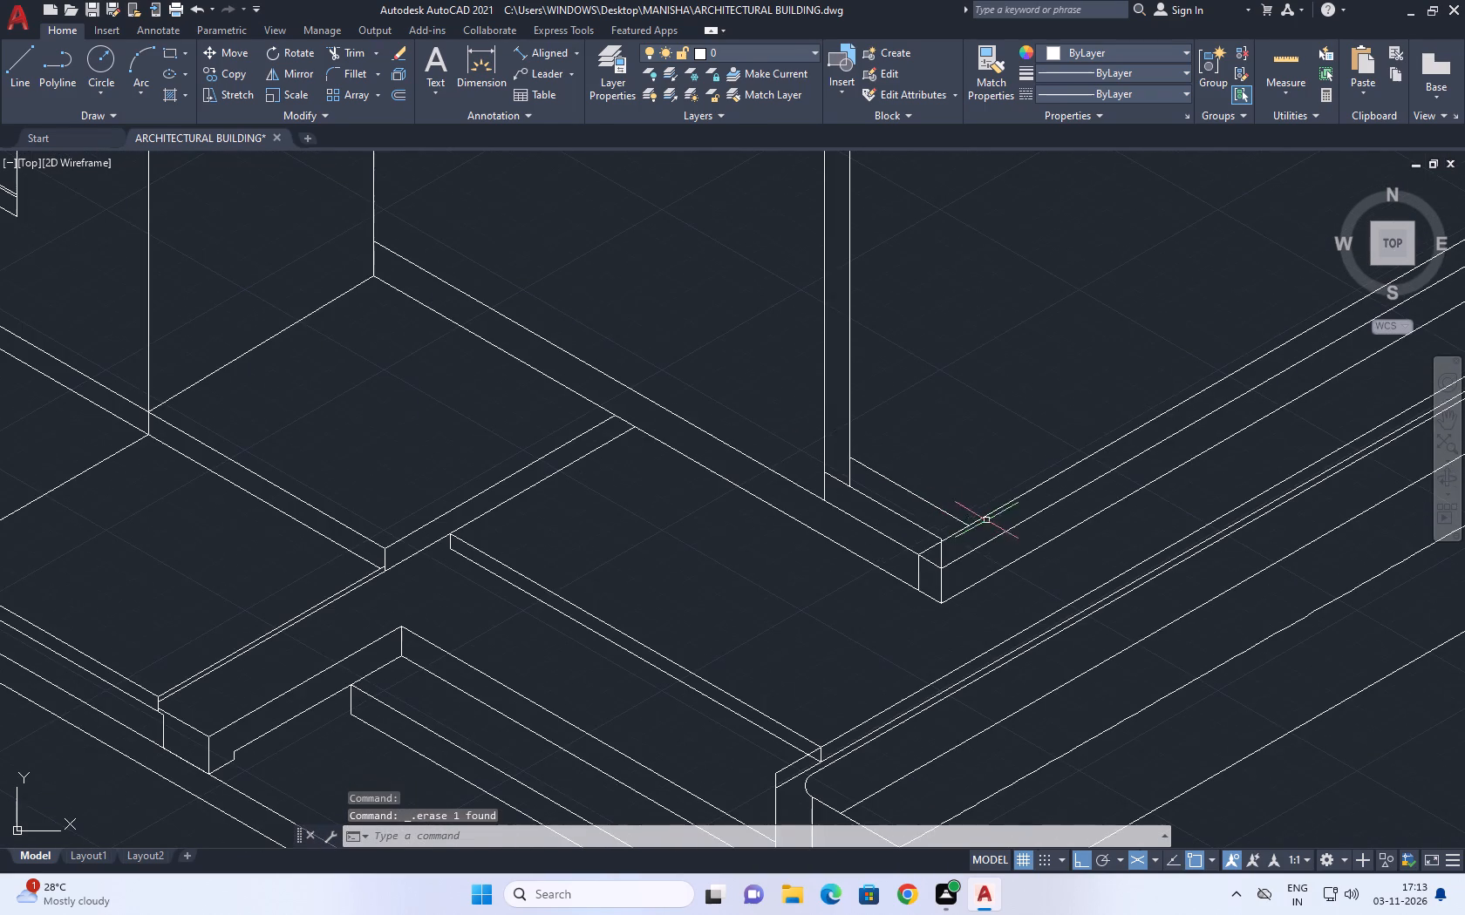
pyautogui.scroll(2, 903, 512)
pyautogui.click(910, 516)
pyautogui.click(903, 544)
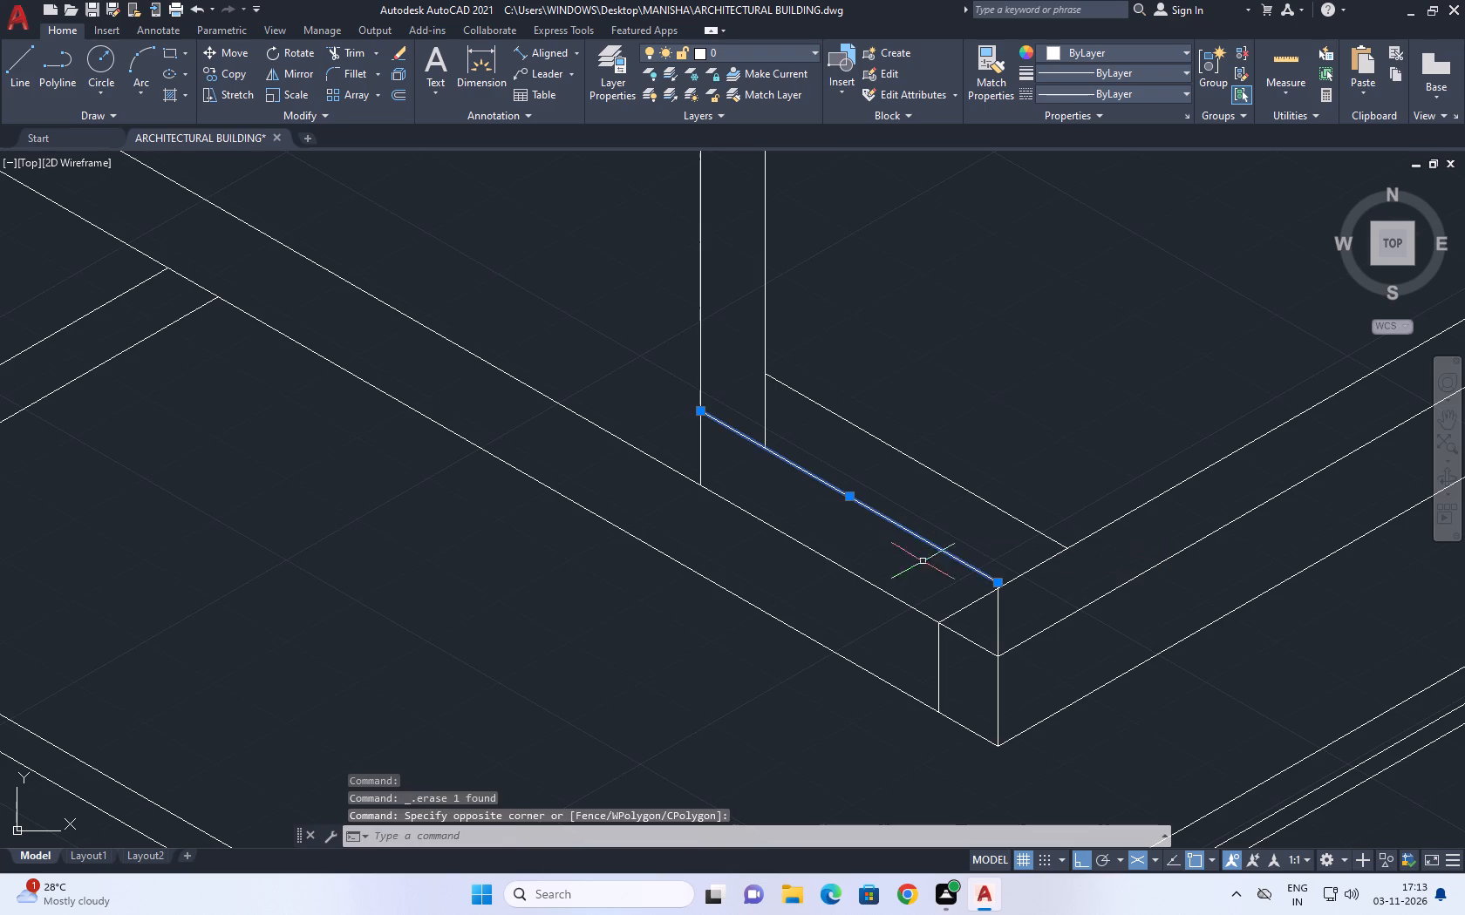
pyautogui.press('m')
pyautogui.press('space')
pyautogui.scroll(4, 992, 590)
pyautogui.click(996, 550)
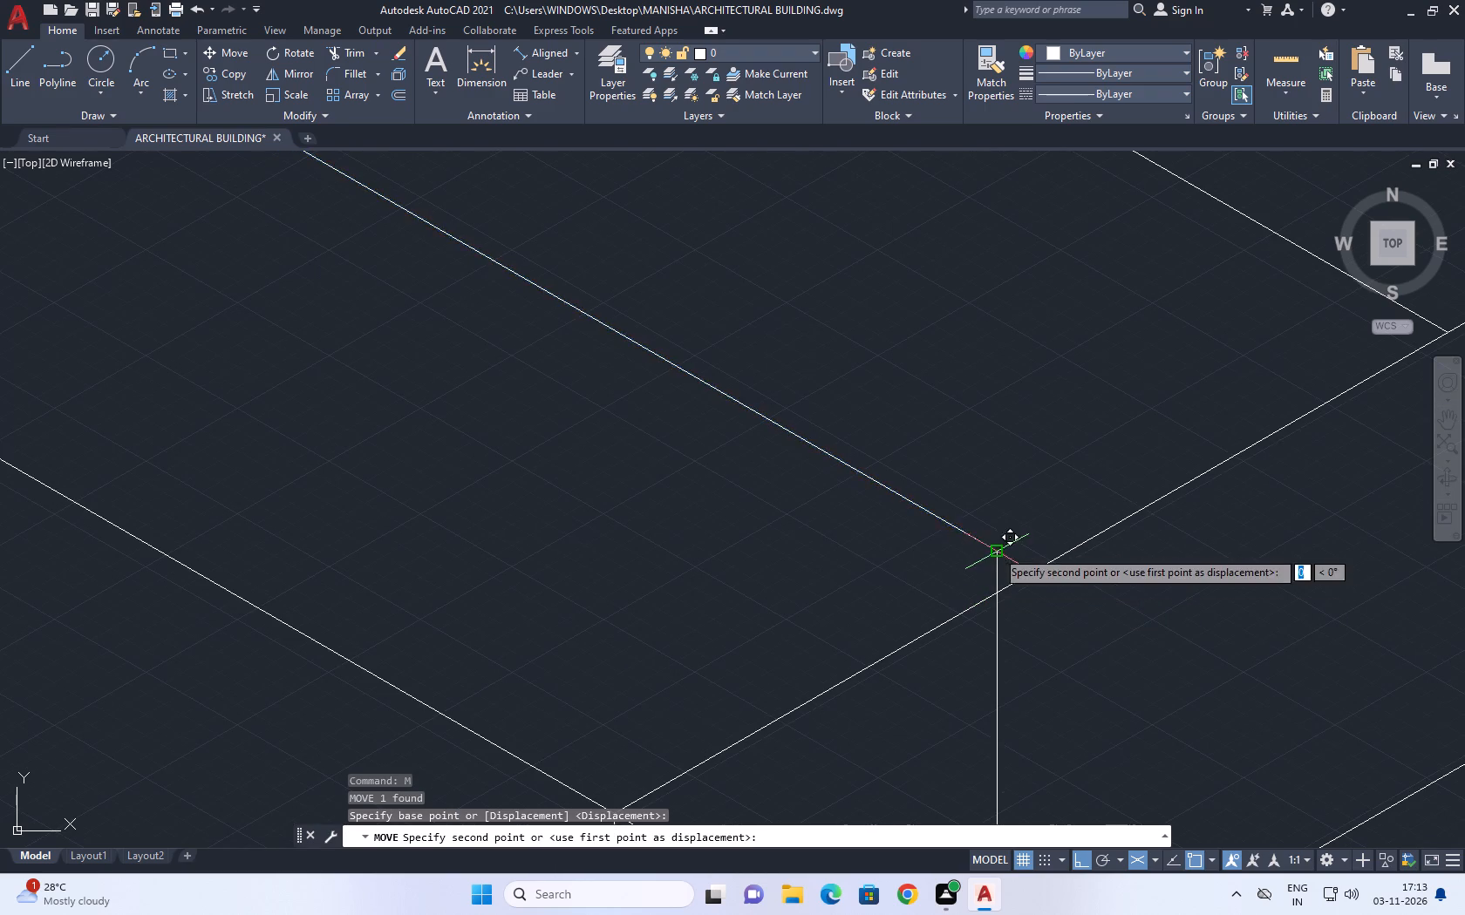
pyautogui.click(994, 599)
pyautogui.click(939, 554)
pyautogui.click(923, 591)
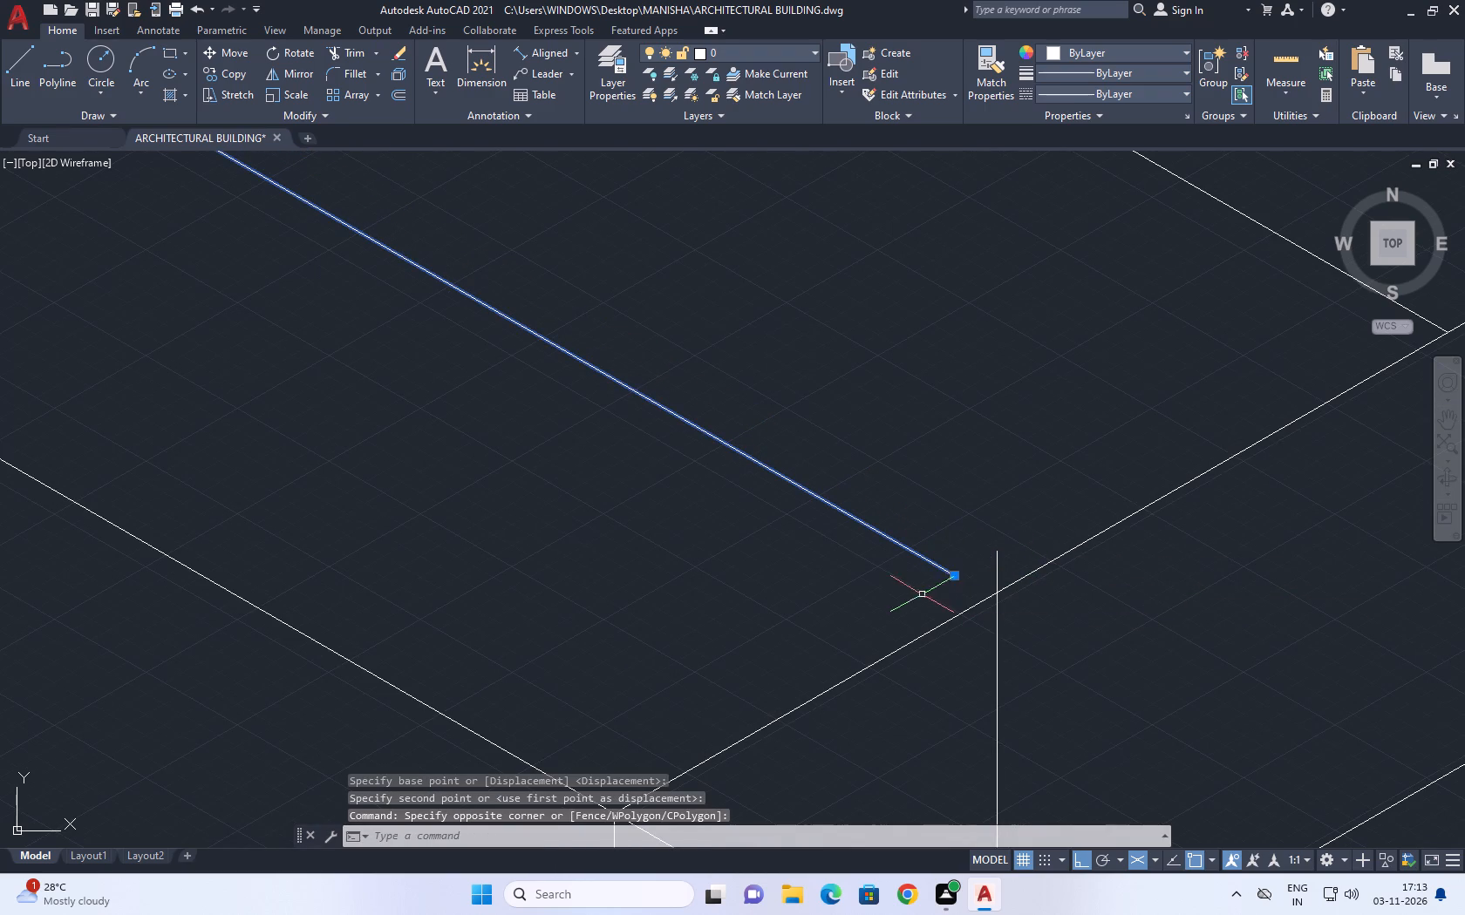
pyautogui.press('m')
pyautogui.press('space')
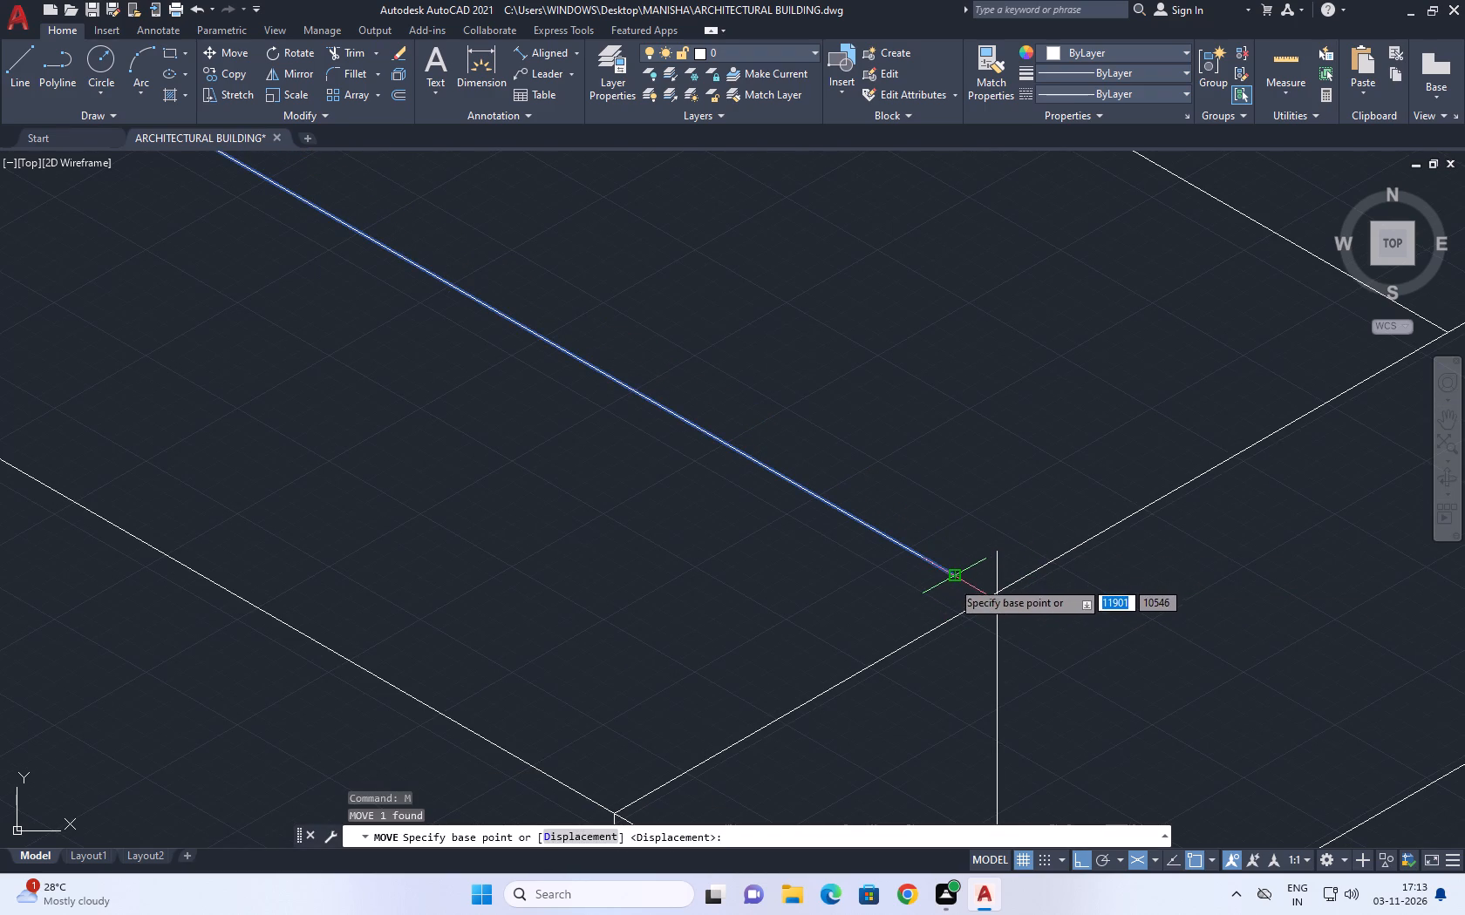
pyautogui.click(950, 580)
pyautogui.click(996, 594)
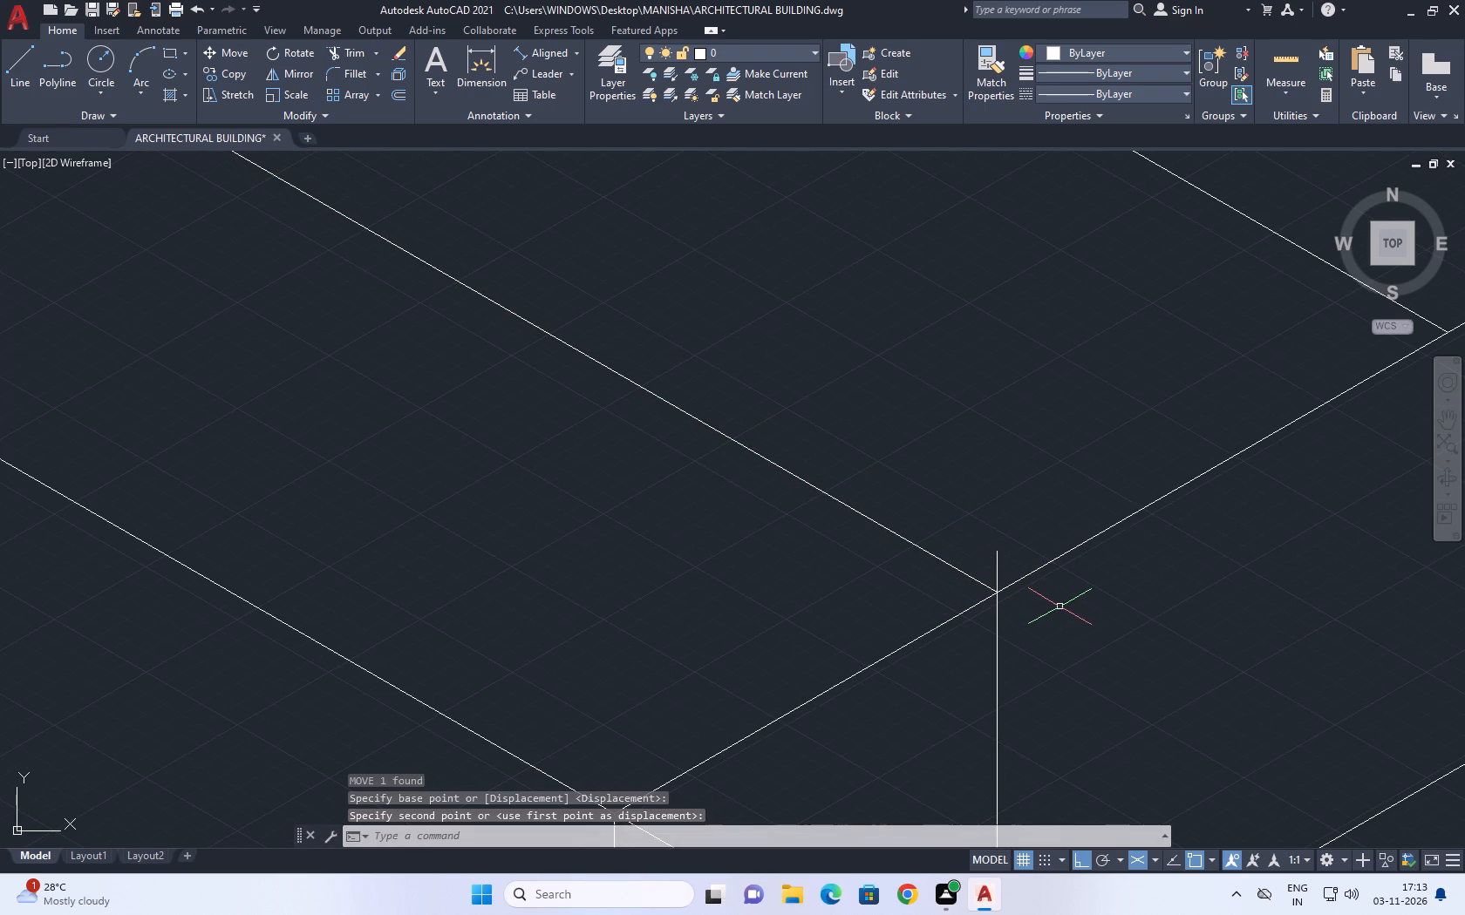
# Trim the part of the corner's vertical edge that projects above the front raised line.
pyautogui.press('t')
pyautogui.press('r')
pyautogui.press('space')
pyautogui.click(1005, 569)
pyautogui.click(977, 558)
pyautogui.scroll(-6, 1024, 533)
pyautogui.press('Escape')
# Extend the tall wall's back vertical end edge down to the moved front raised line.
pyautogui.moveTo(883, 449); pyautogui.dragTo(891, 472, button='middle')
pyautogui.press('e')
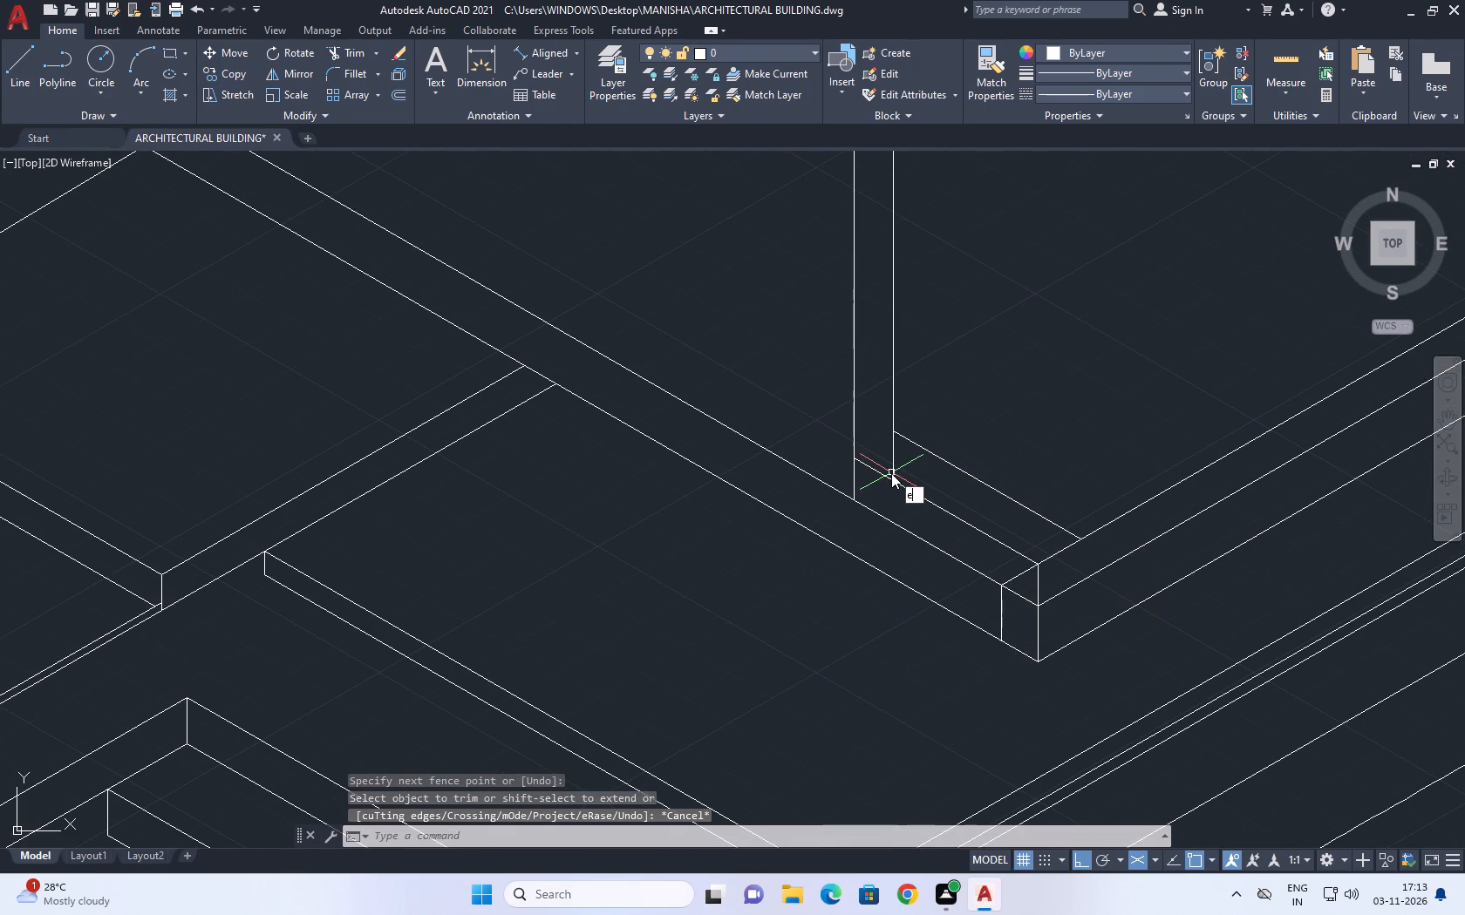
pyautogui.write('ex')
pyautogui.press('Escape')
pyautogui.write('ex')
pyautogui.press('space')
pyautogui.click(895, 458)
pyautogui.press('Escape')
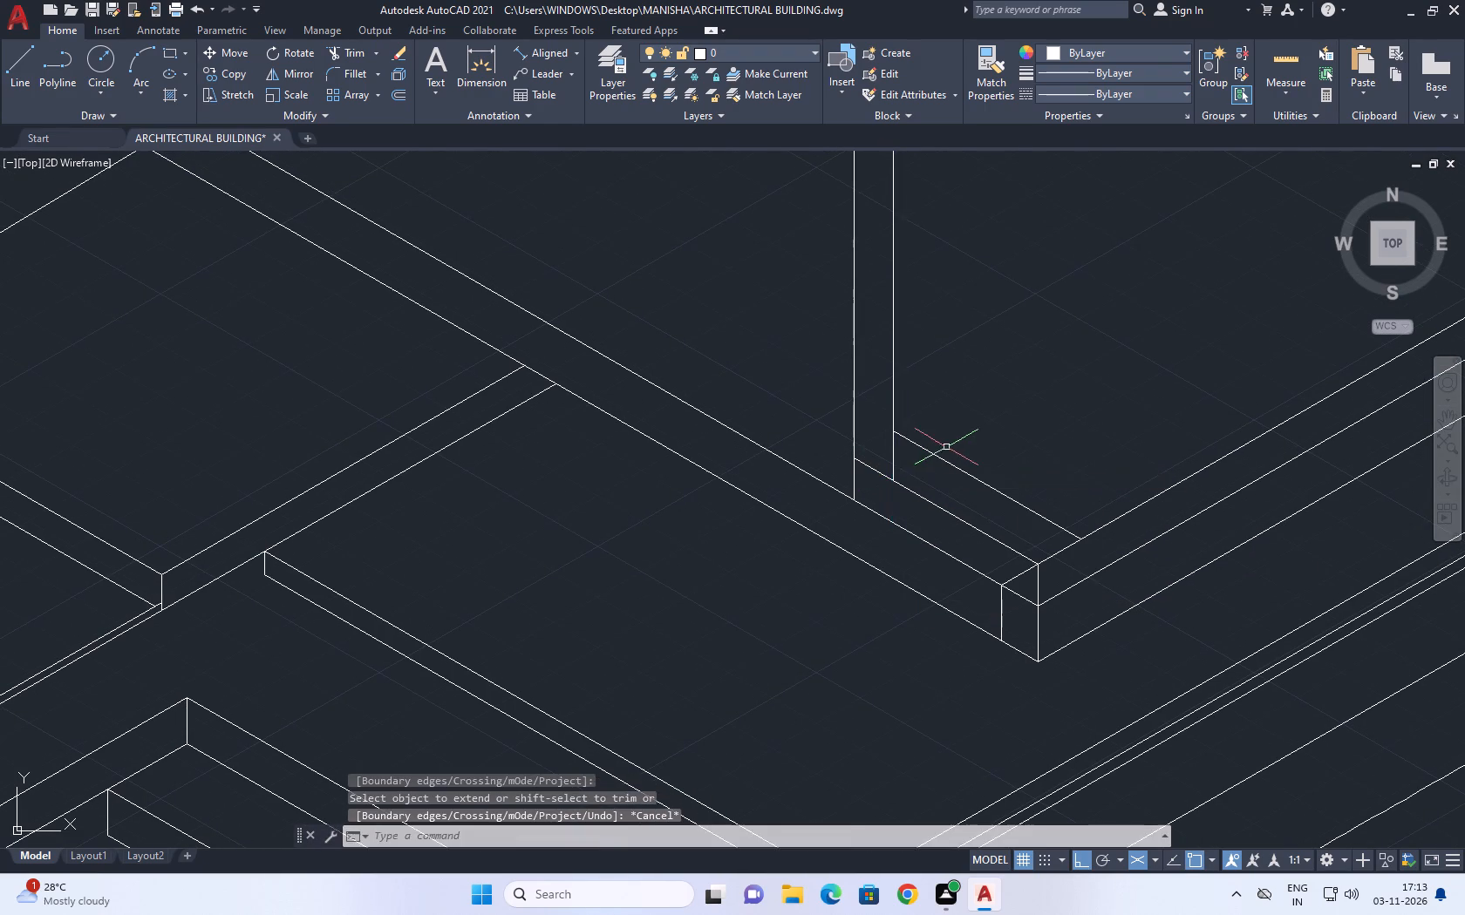
# Draw an isometric line from the front raised line's start at the tall wall, running past the wall's back vertical edge.
pyautogui.moveTo(946, 446); pyautogui.dragTo(918, 505, button='middle')
pyautogui.write('l')
pyautogui.press('space')
pyautogui.scroll(1, 793, 469)
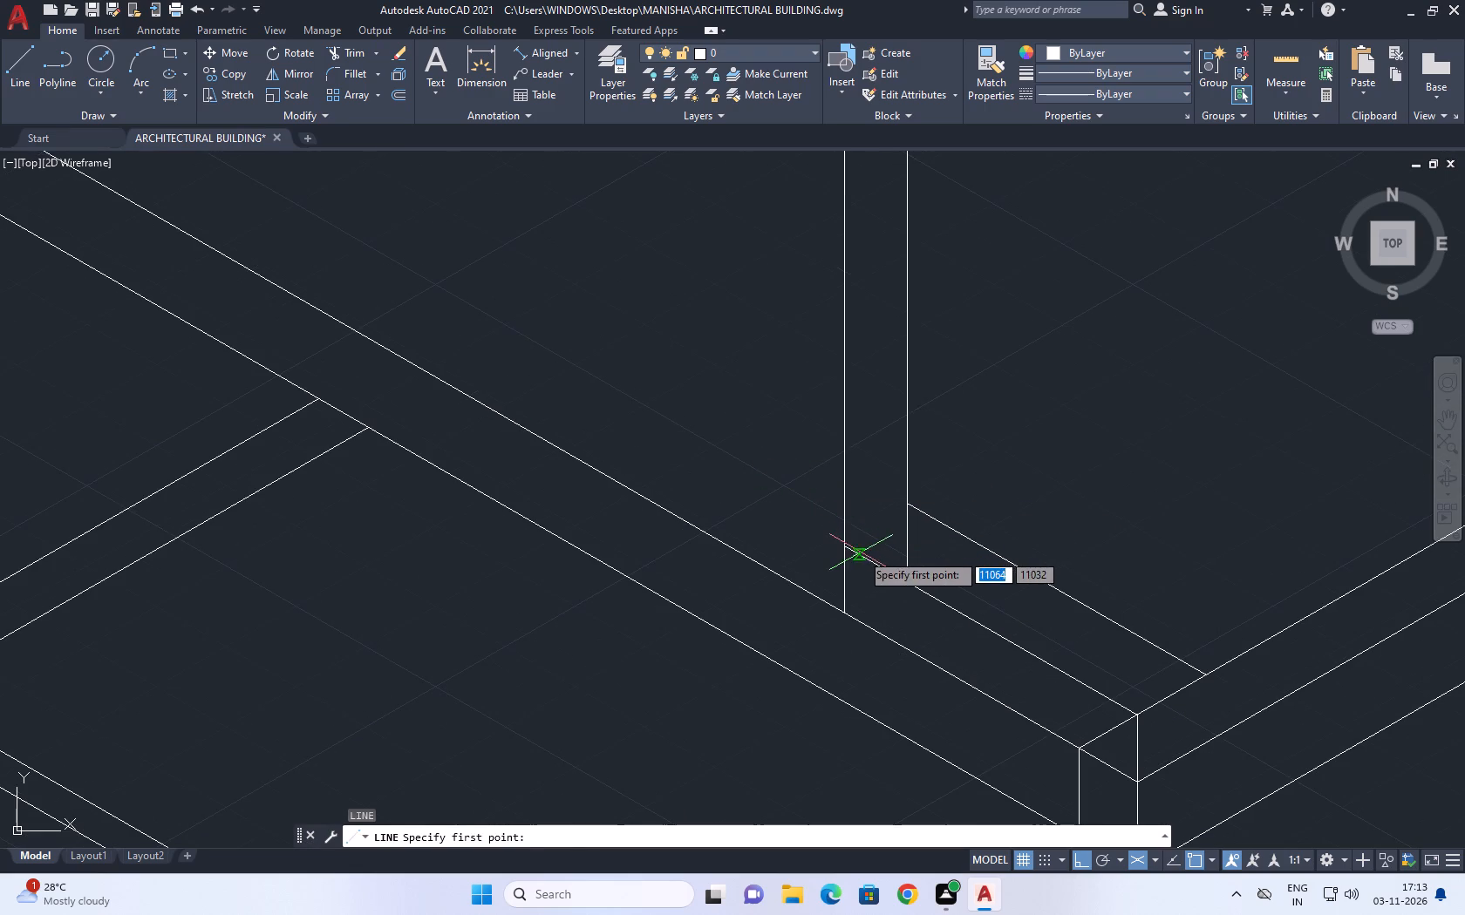
pyautogui.click(844, 546)
pyautogui.click(972, 483)
pyautogui.press('Escape')
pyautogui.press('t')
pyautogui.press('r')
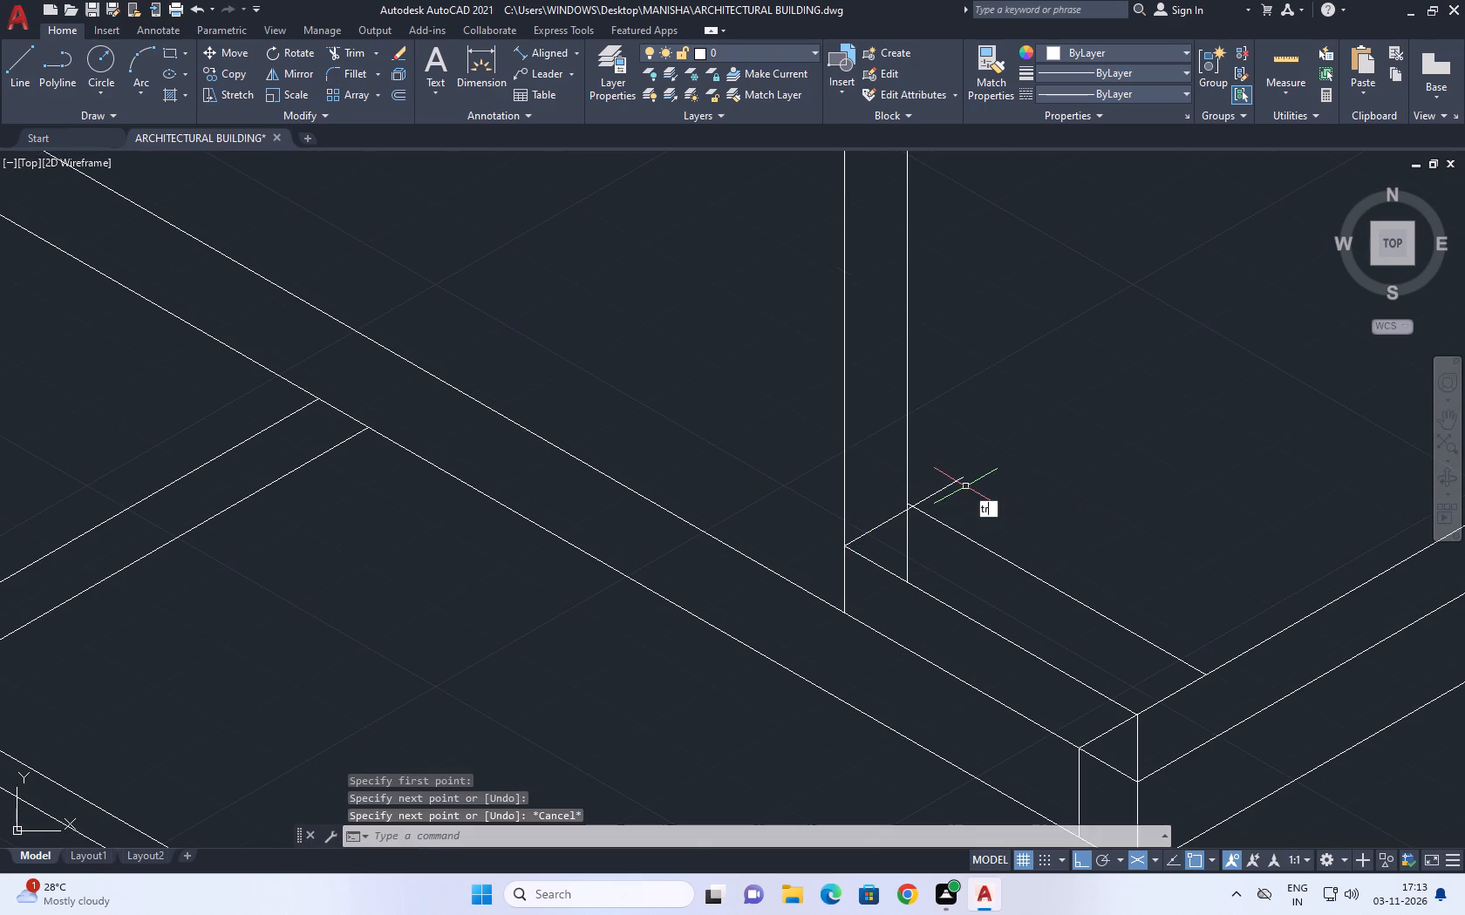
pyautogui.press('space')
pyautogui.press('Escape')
# Move the back raised line so its start meets the intersection of the new line and the tall wall's back vertical edge.
pyautogui.click(951, 525)
pyautogui.click(935, 551)
pyautogui.press('m')
pyautogui.press('space')
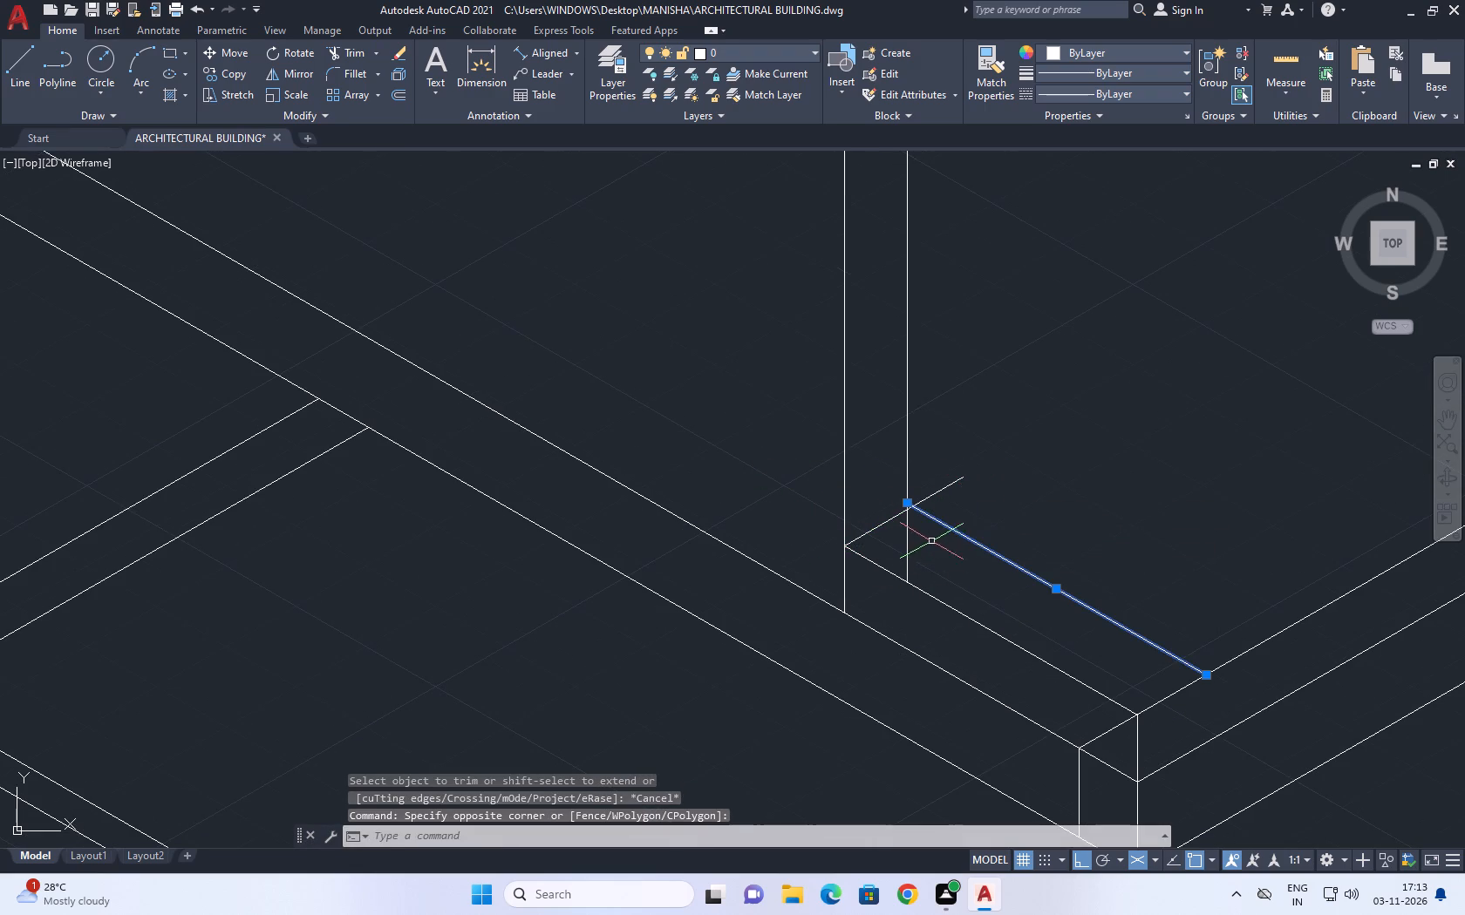
pyautogui.scroll(2, 905, 505)
pyautogui.click(907, 505)
pyautogui.click(909, 524)
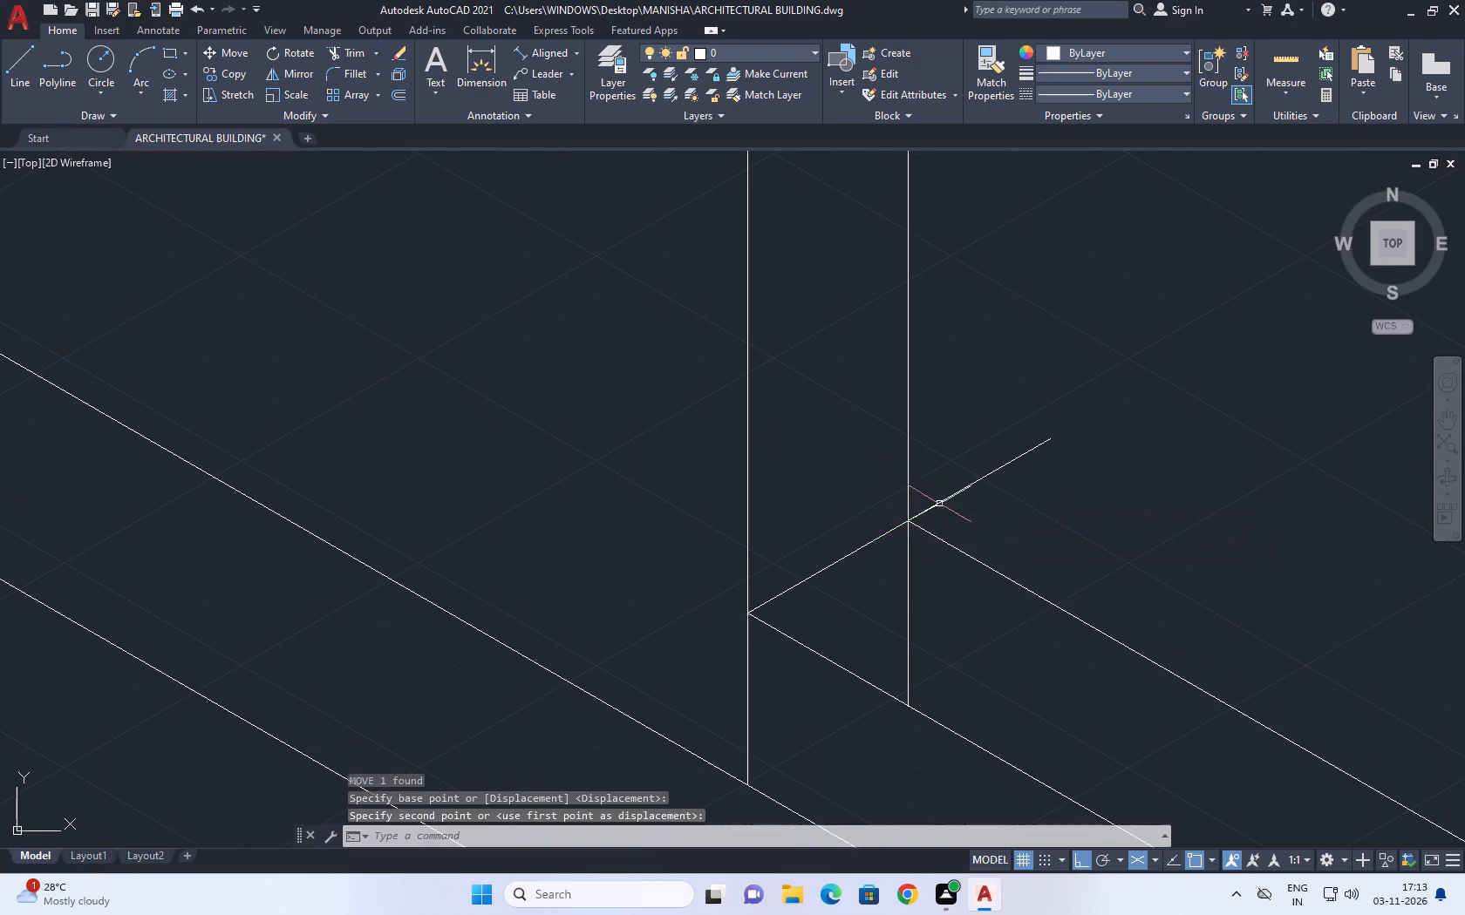
# Trim the new line's overrun, the wall's back vertical edge below the raised top, and the back raised line's overrun at the base.
pyautogui.scroll(-2, 965, 490)
pyautogui.press('t')
pyautogui.press('r')
pyautogui.press('space')
pyautogui.click(979, 492)
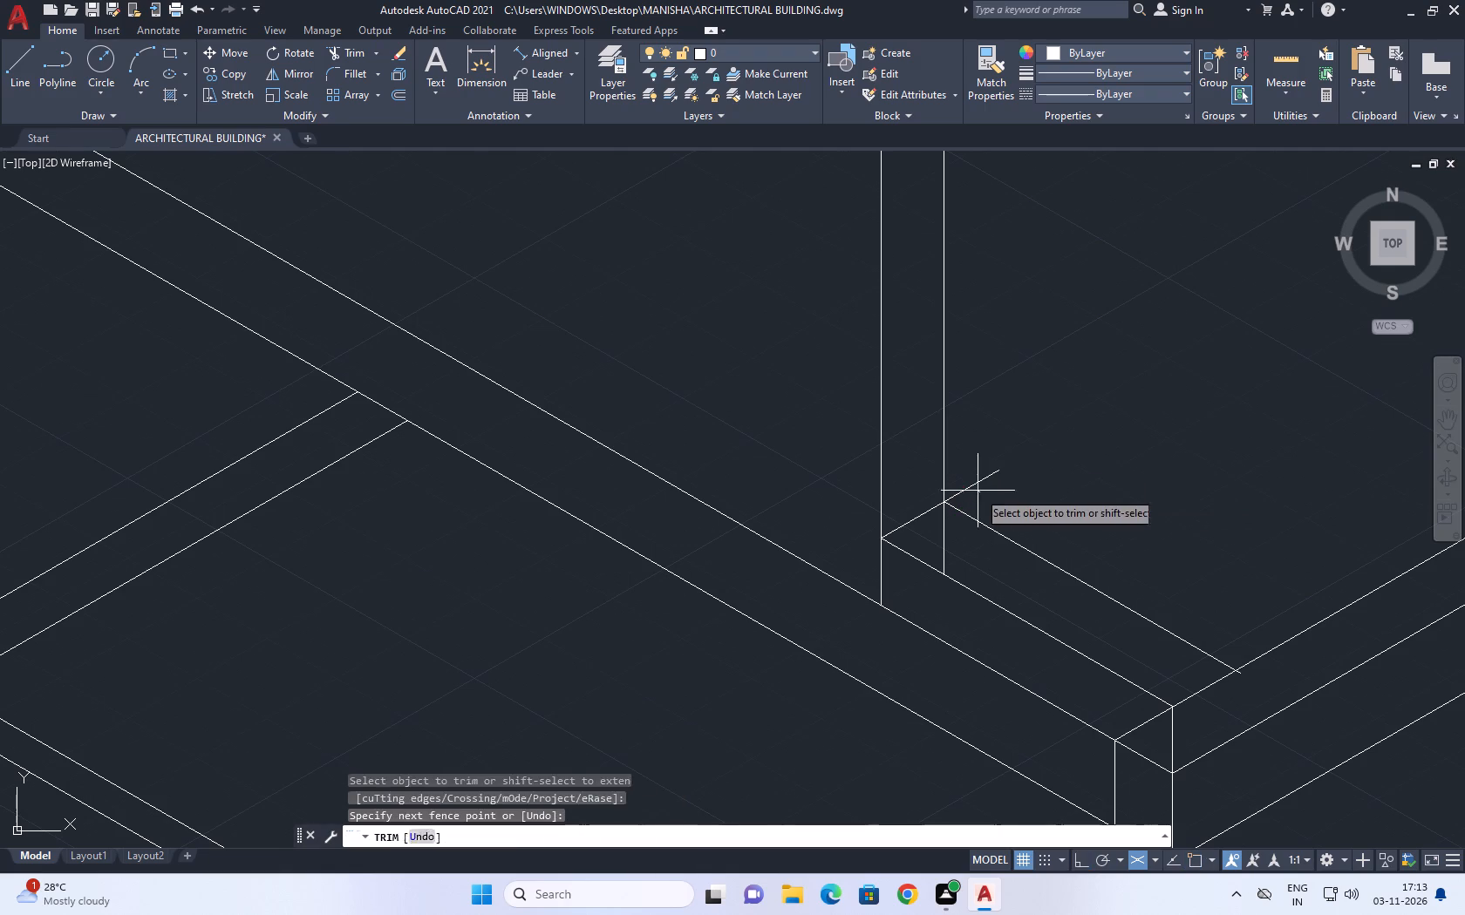
pyautogui.click(966, 455)
pyautogui.click(928, 532)
pyautogui.click(947, 546)
pyautogui.scroll(-1, 962, 528)
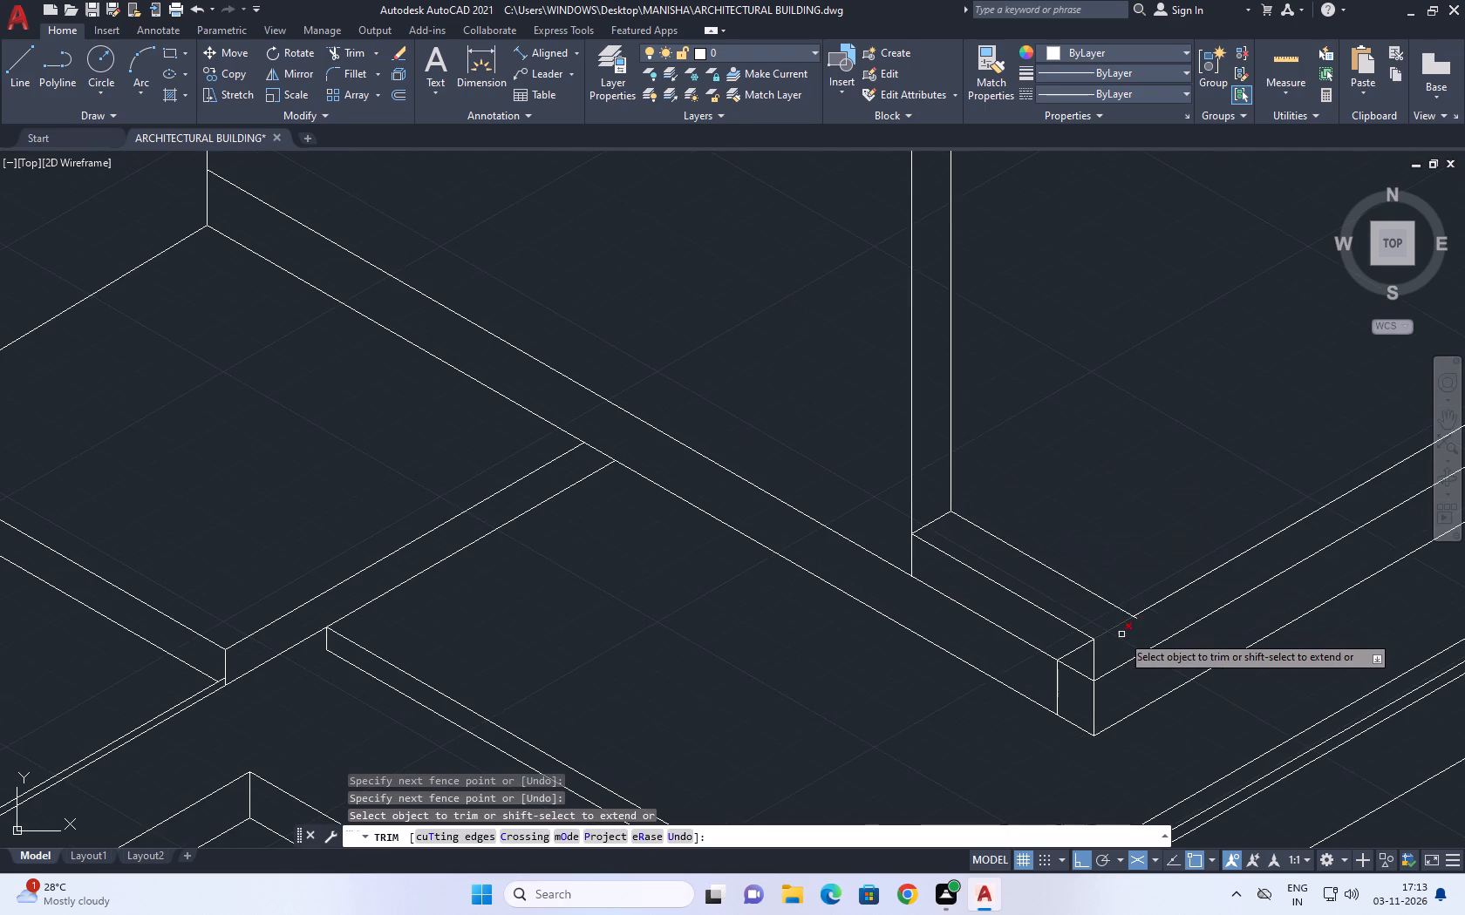
pyautogui.scroll(2, 1121, 634)
pyautogui.click(1149, 599)
pyautogui.scroll(-2, 977, 640)
pyautogui.moveTo(1076, 589); pyautogui.dragTo(963, 550, button='middle')
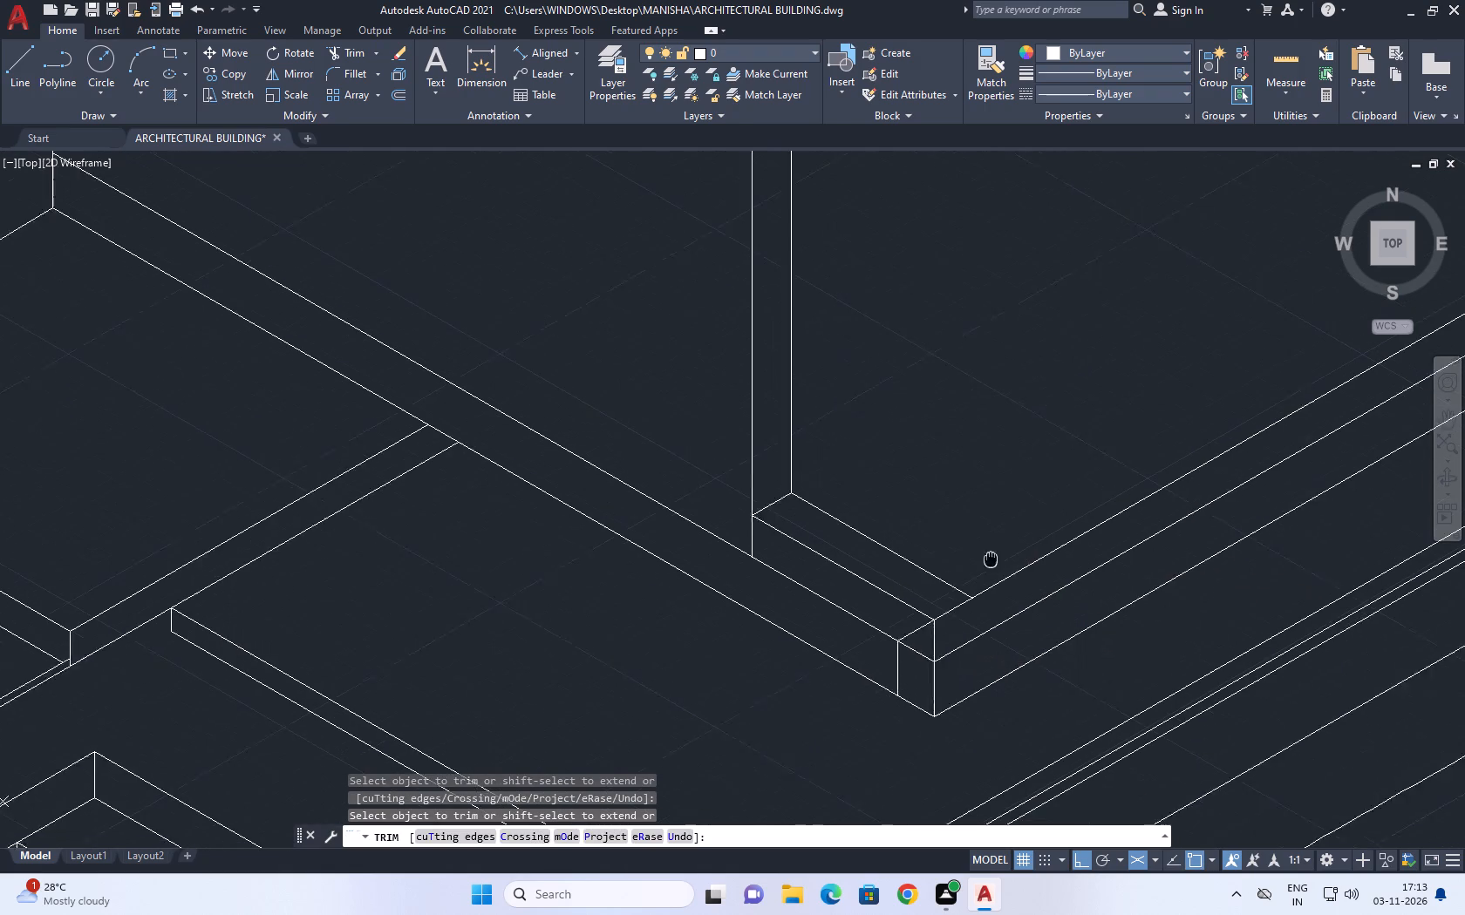
# Trim the leftover short segment at the free end corner of the low raised section.
pyautogui.moveTo(963, 550); pyautogui.dragTo(960, 546, button='middle')
pyautogui.click(866, 613)
pyautogui.moveTo(1008, 499); pyautogui.dragTo(999, 495, button='middle')
pyautogui.scroll(-2, 959, 495)
pyautogui.moveTo(957, 528); pyautogui.dragTo(923, 560, button='middle')
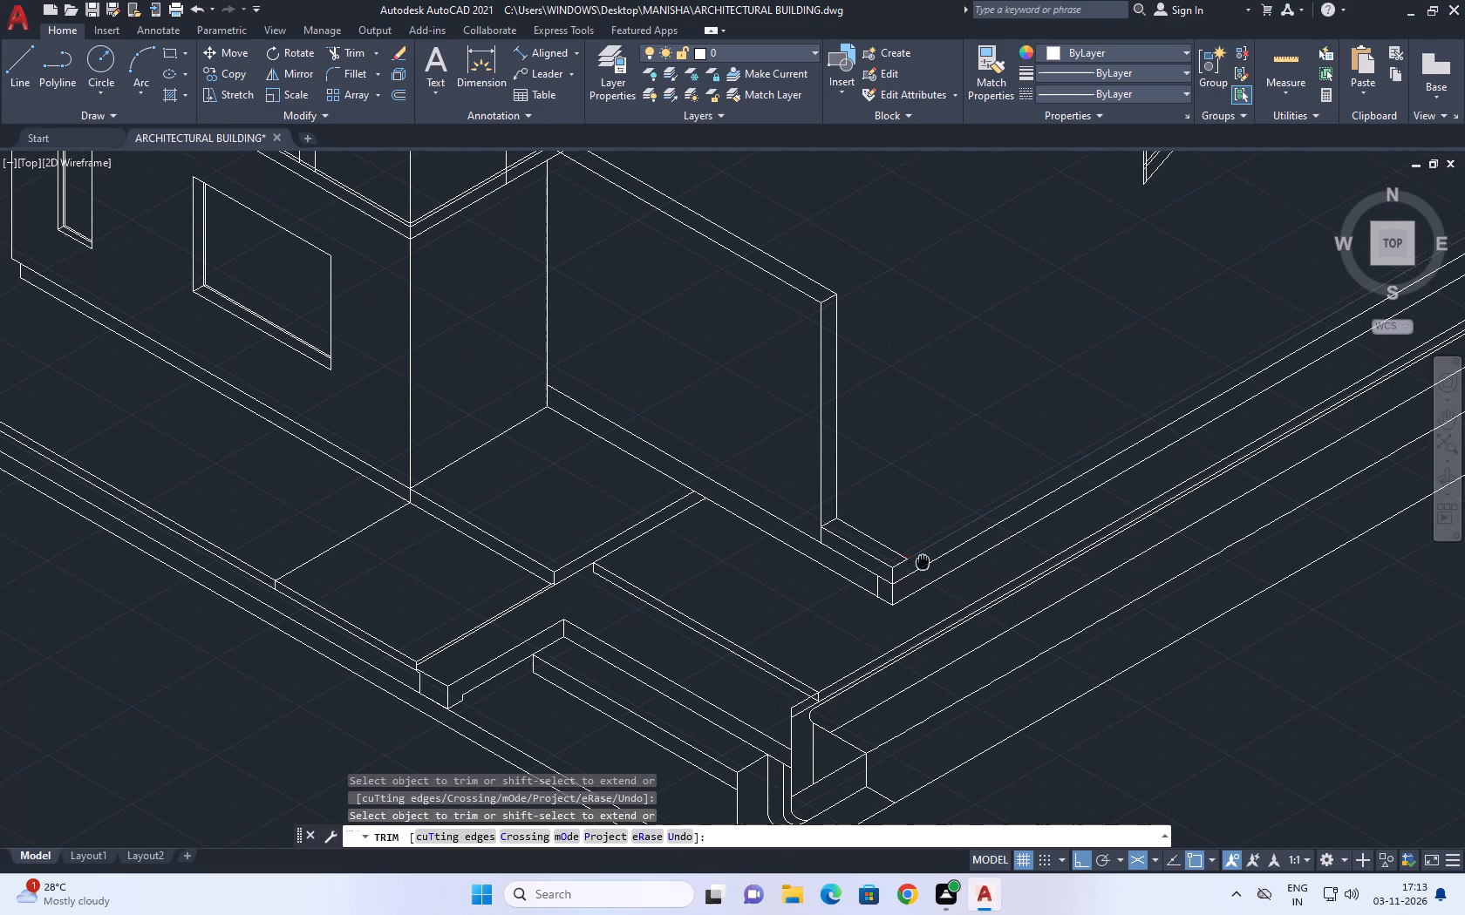
pyautogui.press('Escape')
# Extend the raised section's back line across the long plinth lines to the lowest plinth edge.
pyautogui.scroll(2, 914, 566)
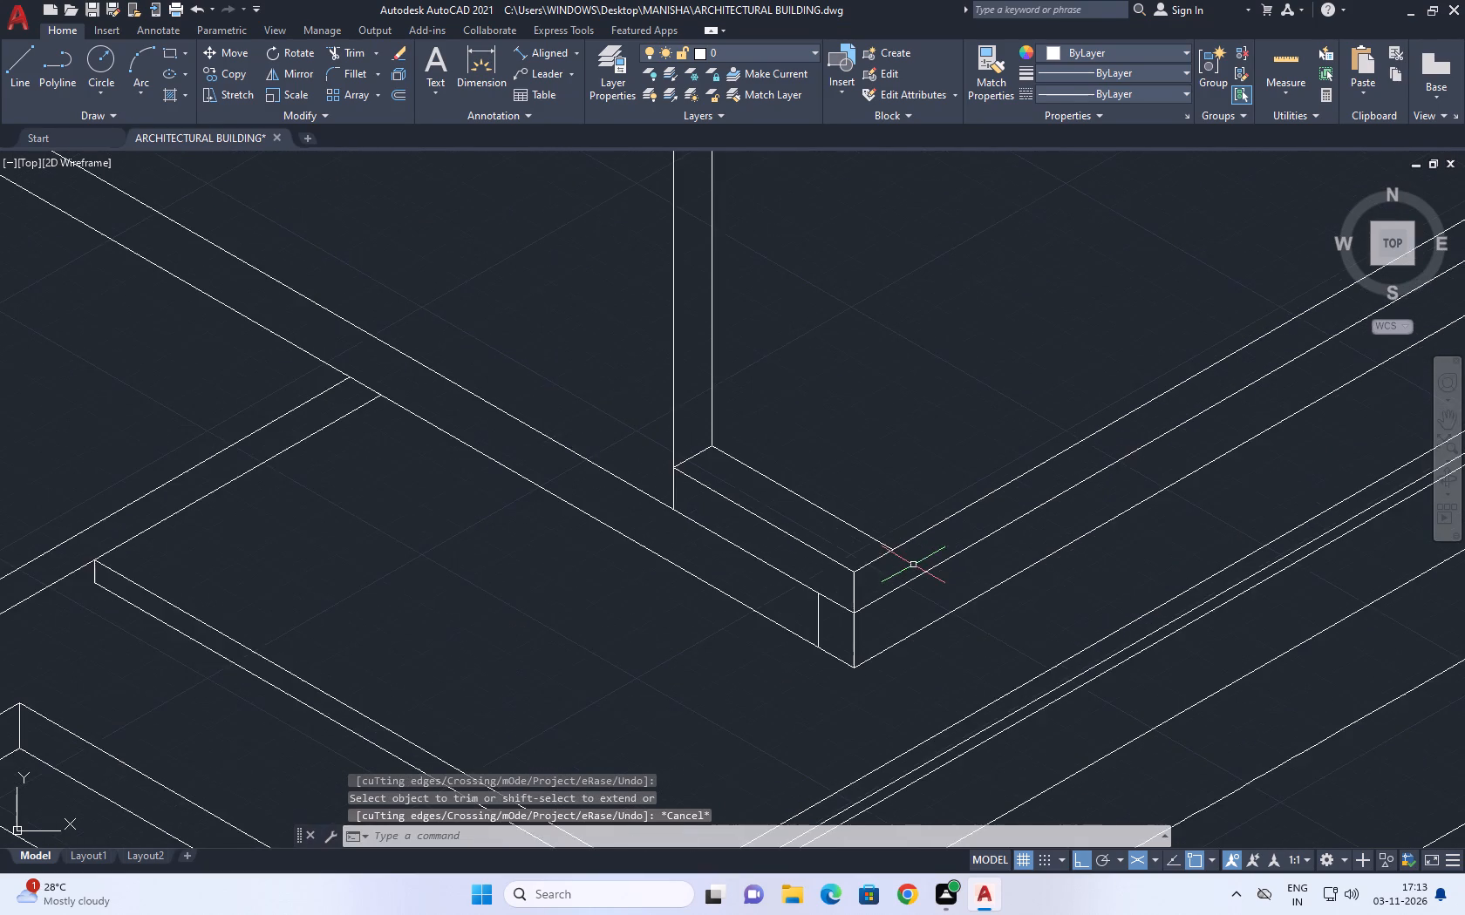
pyautogui.scroll(1, 898, 559)
pyautogui.moveTo(872, 525); pyautogui.dragTo(884, 543, button='middle')
pyautogui.scroll(1, 893, 569)
pyautogui.press('e')
pyautogui.press('x')
pyautogui.press('space')
pyautogui.click(887, 546)
pyautogui.click(862, 554)
pyautogui.click(892, 511)
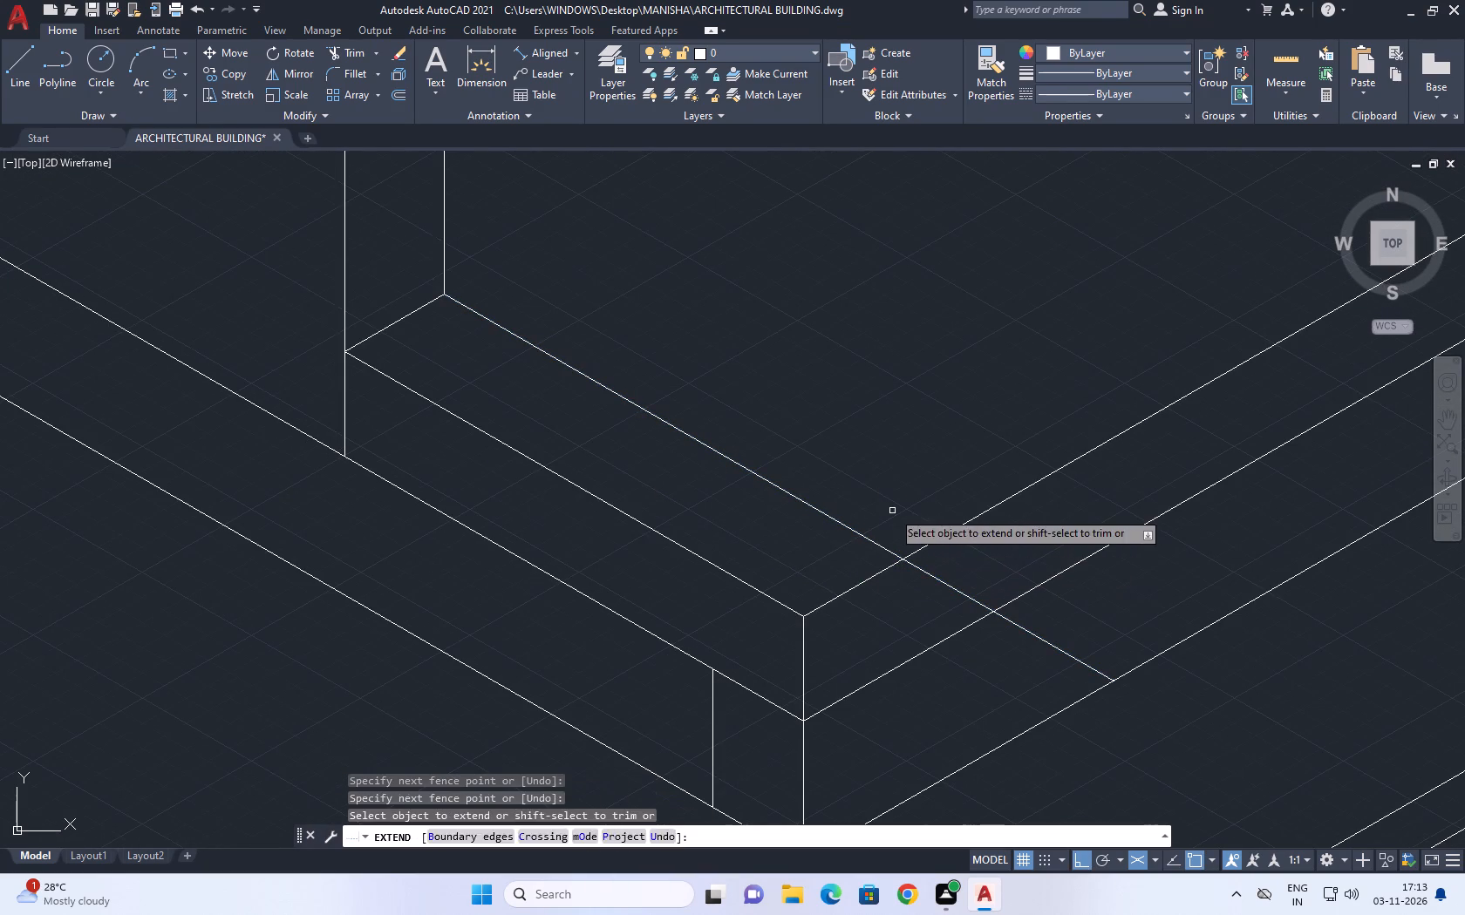
pyautogui.press('Escape')
# On the right isoplane, draw a vertical line from the back line's intersection with the top edge down past the middle plinth line.
pyautogui.press('l')
pyautogui.press('space')
pyautogui.click(903, 562)
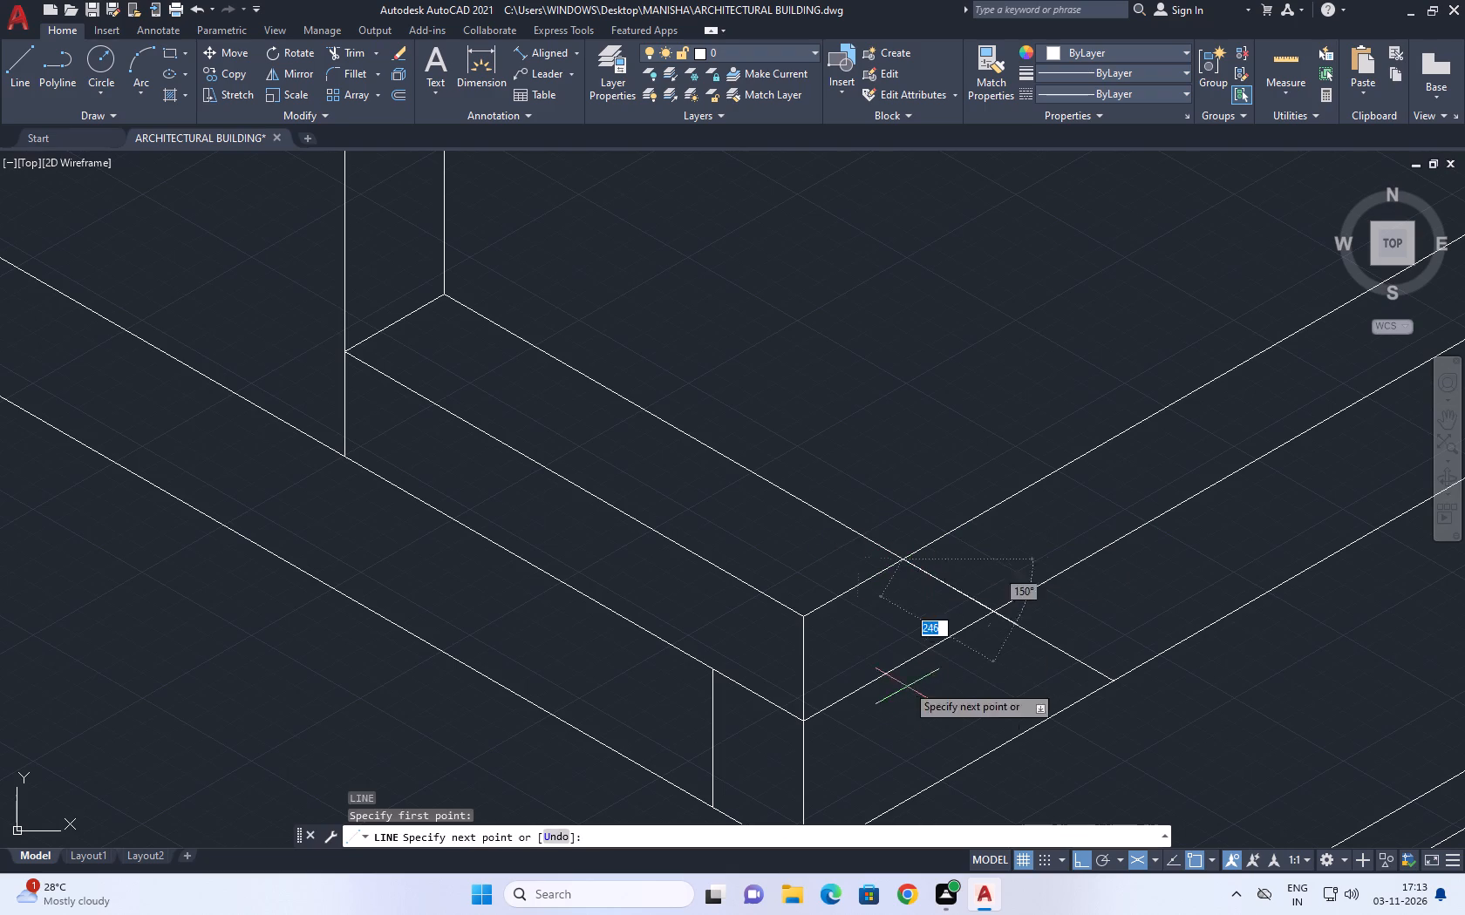
pyautogui.moveTo(905, 670); pyautogui.dragTo(904, 604, button='middle')
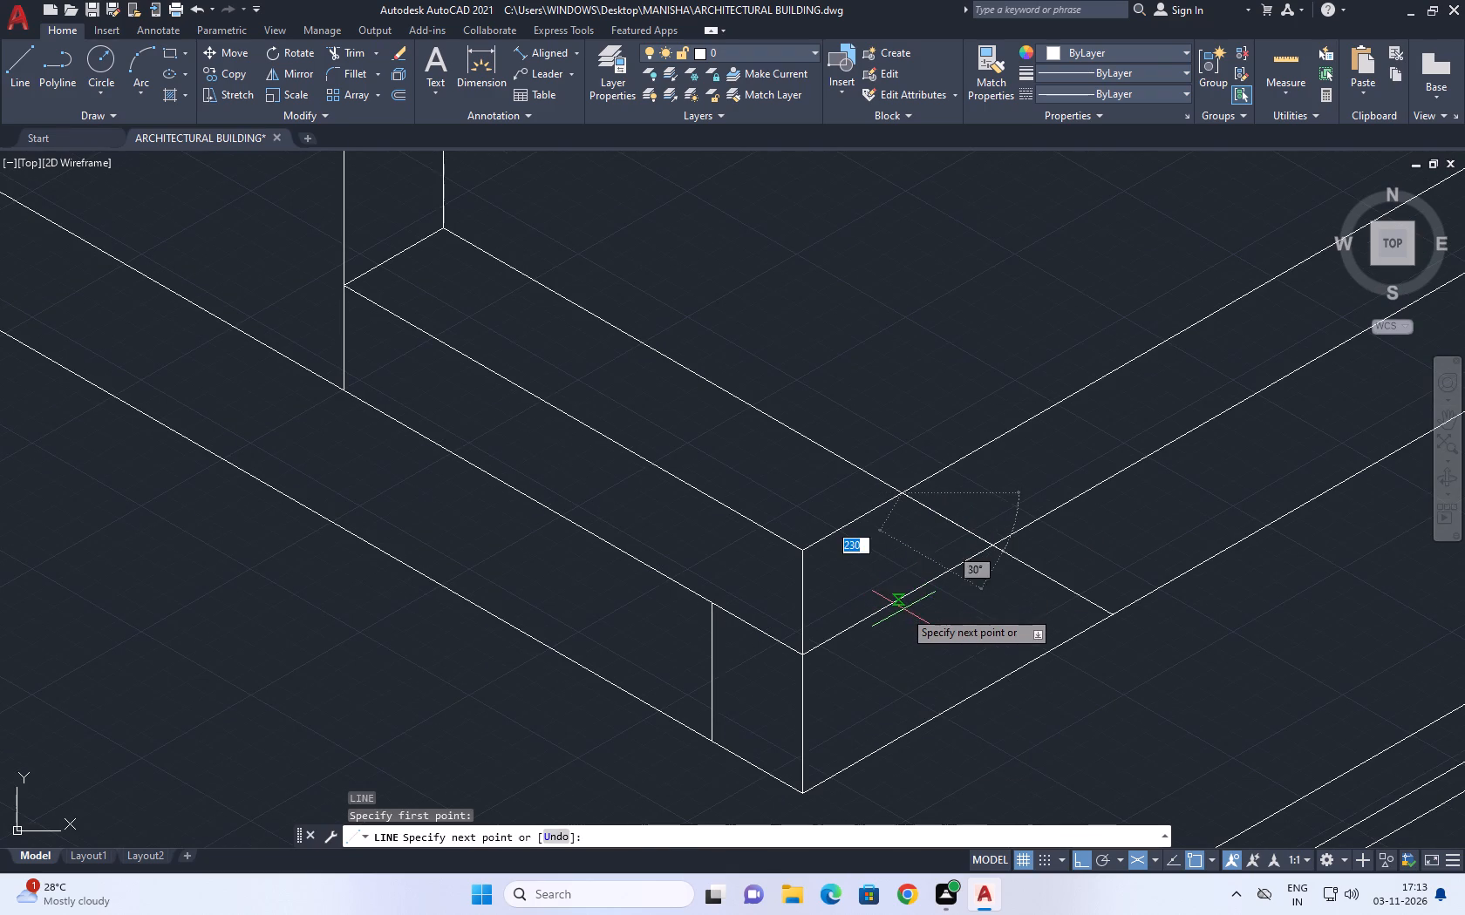
pyautogui.press('F5')
pyautogui.click(909, 627)
pyautogui.press('Escape')
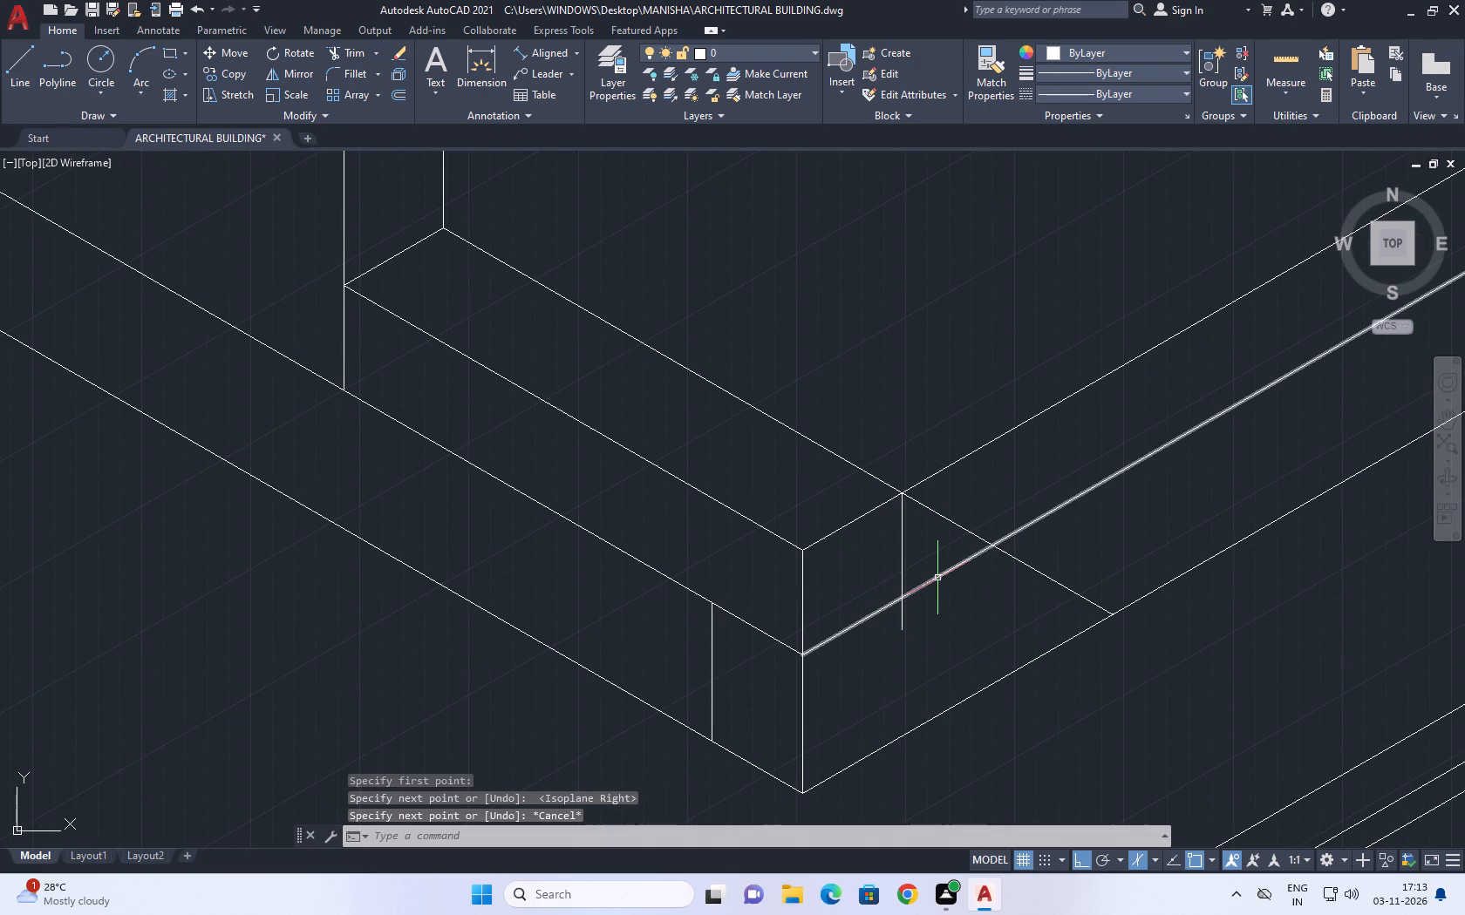
# Trim the back line's extension beyond the top edge and the new vertical line's overrun below the middle plinth line.
pyautogui.write('tr')
pyautogui.press('space')
pyautogui.click(980, 528)
pyautogui.moveTo(944, 544); pyautogui.dragTo(934, 545)
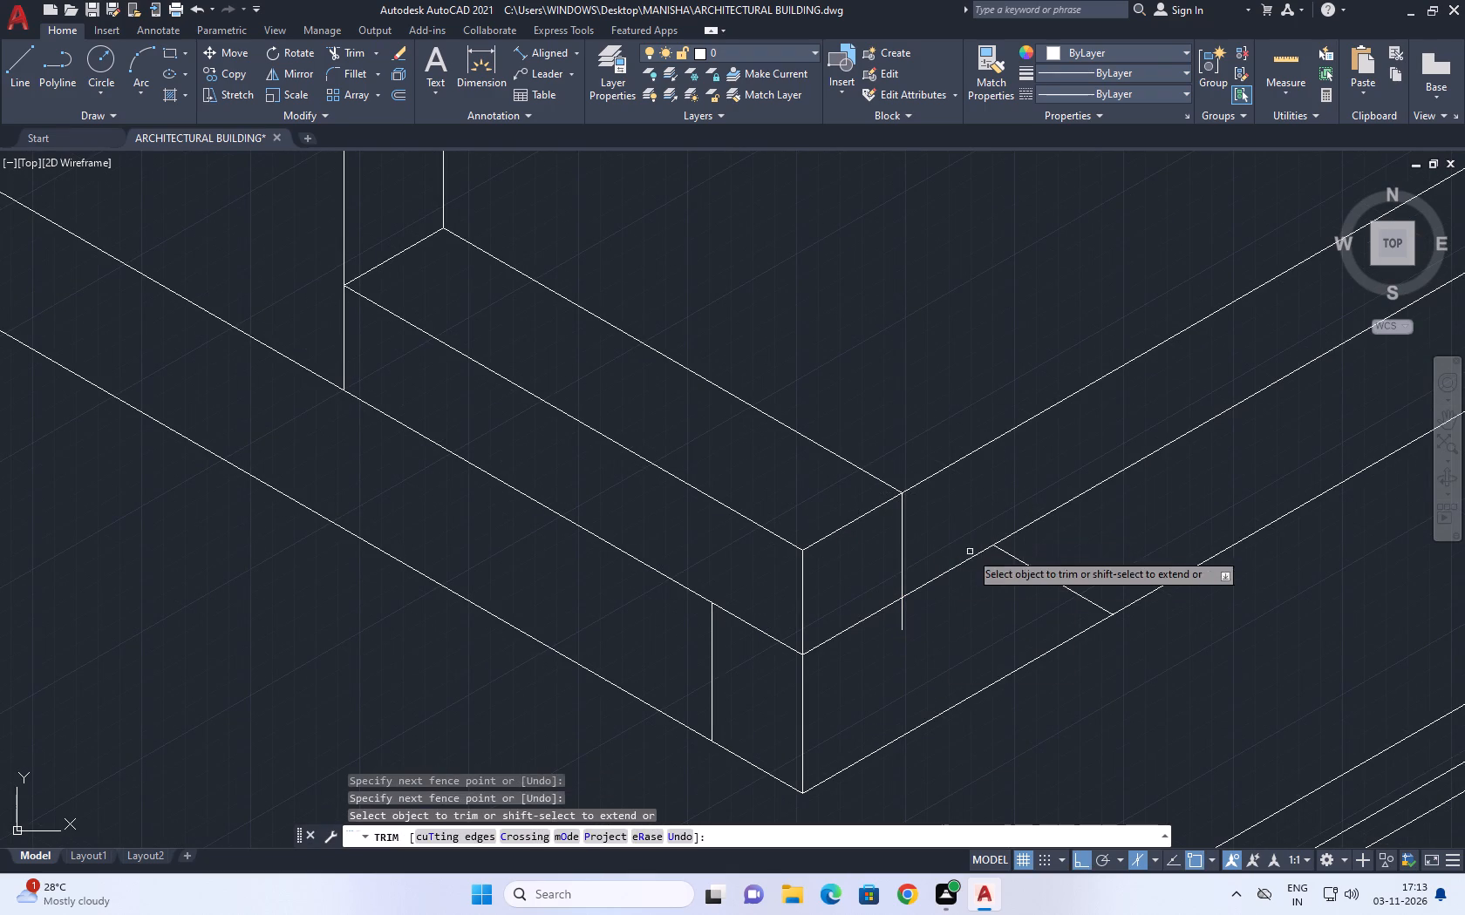
pyautogui.click(1018, 559)
pyautogui.click(920, 610)
pyautogui.click(882, 620)
# Trim away the short inner vertical on the front face near the raised section's end.
pyautogui.scroll(-4, 874, 609)
pyautogui.scroll(-2, 964, 616)
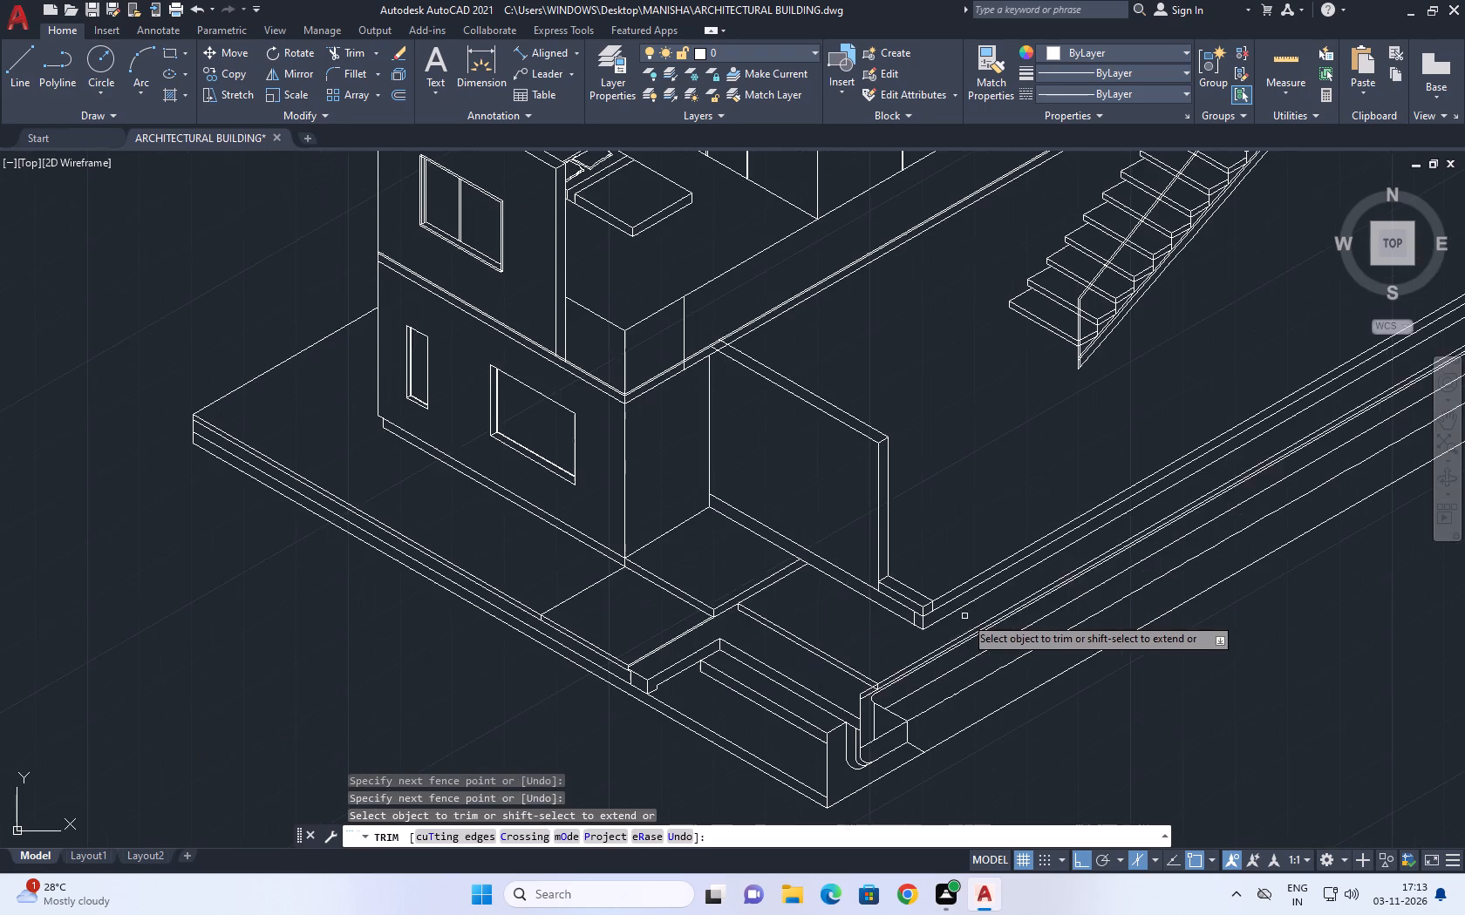
pyautogui.scroll(3, 942, 620)
pyautogui.click(832, 629)
pyautogui.click(781, 590)
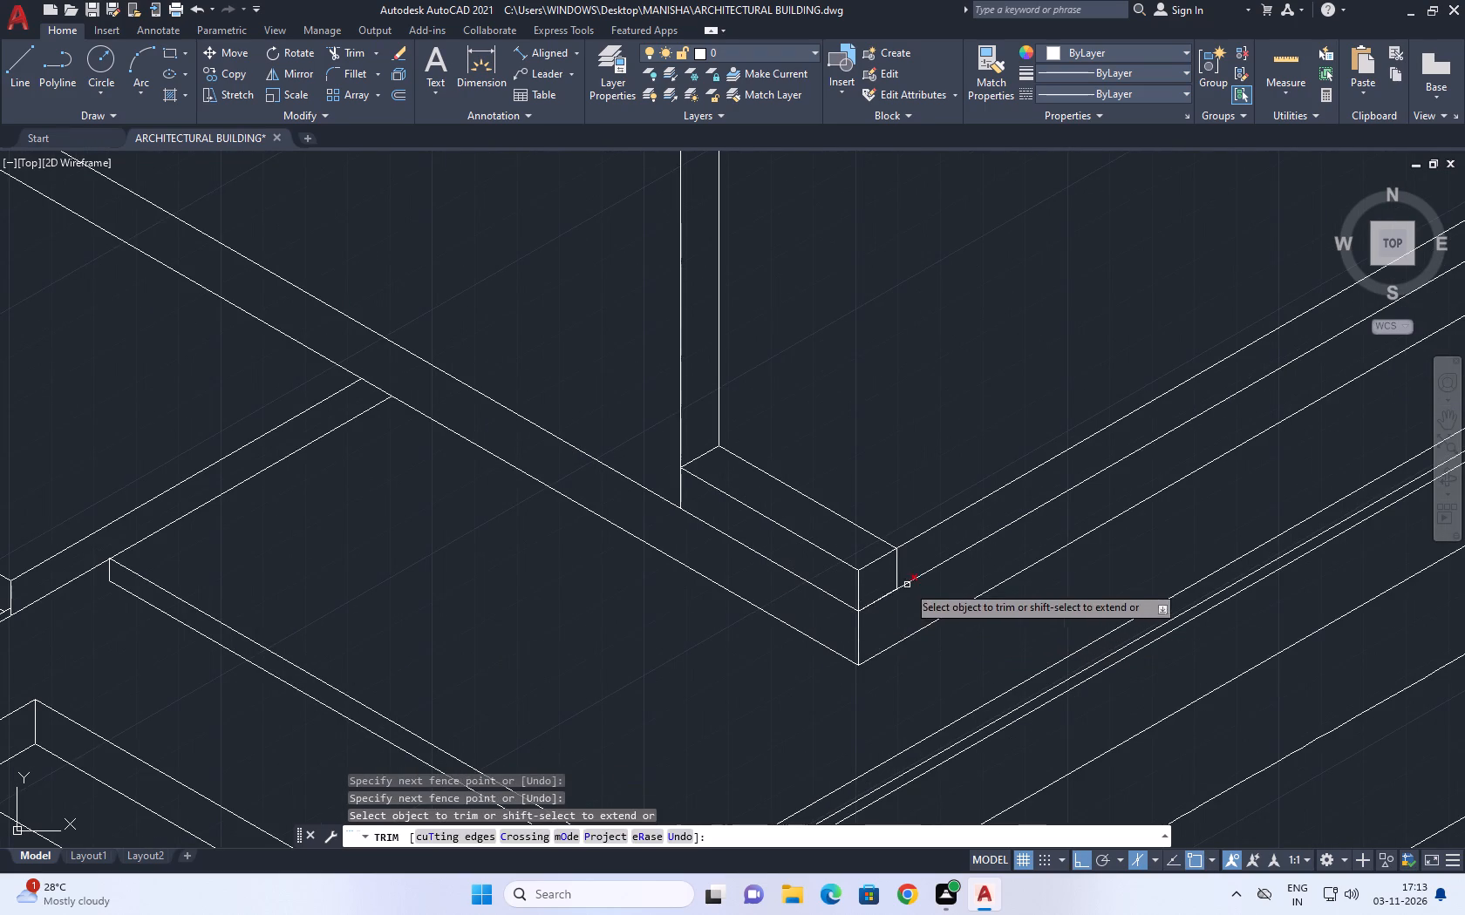
# Trim the long top edge running beyond the raised section's back corner.
pyautogui.scroll(-3, 907, 585)
pyautogui.moveTo(1029, 476); pyautogui.dragTo(1005, 491, button='middle')
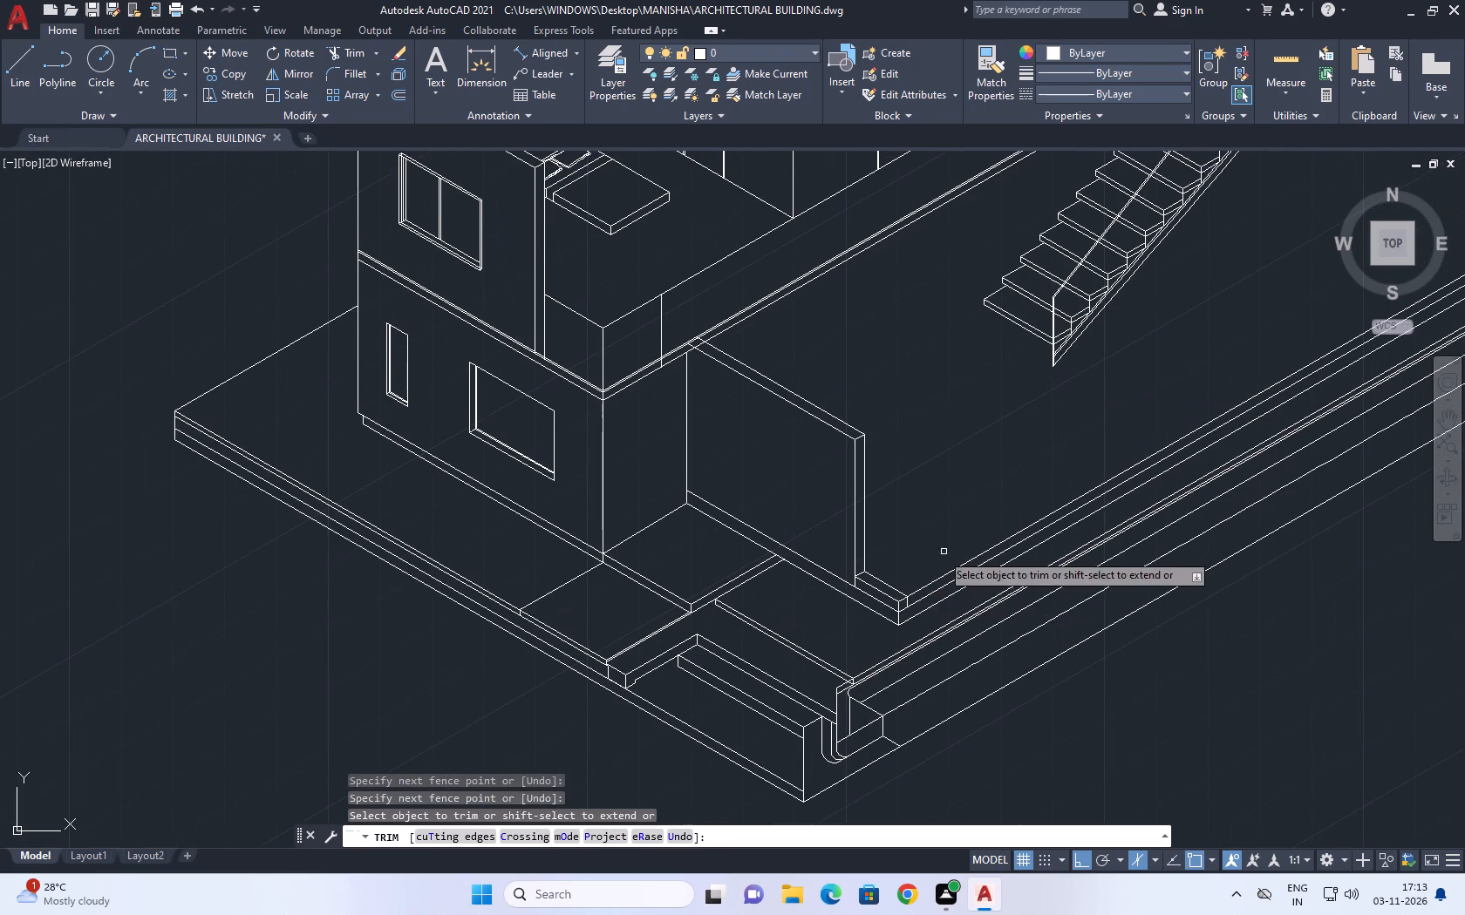
pyautogui.scroll(2, 913, 596)
pyautogui.click(927, 586)
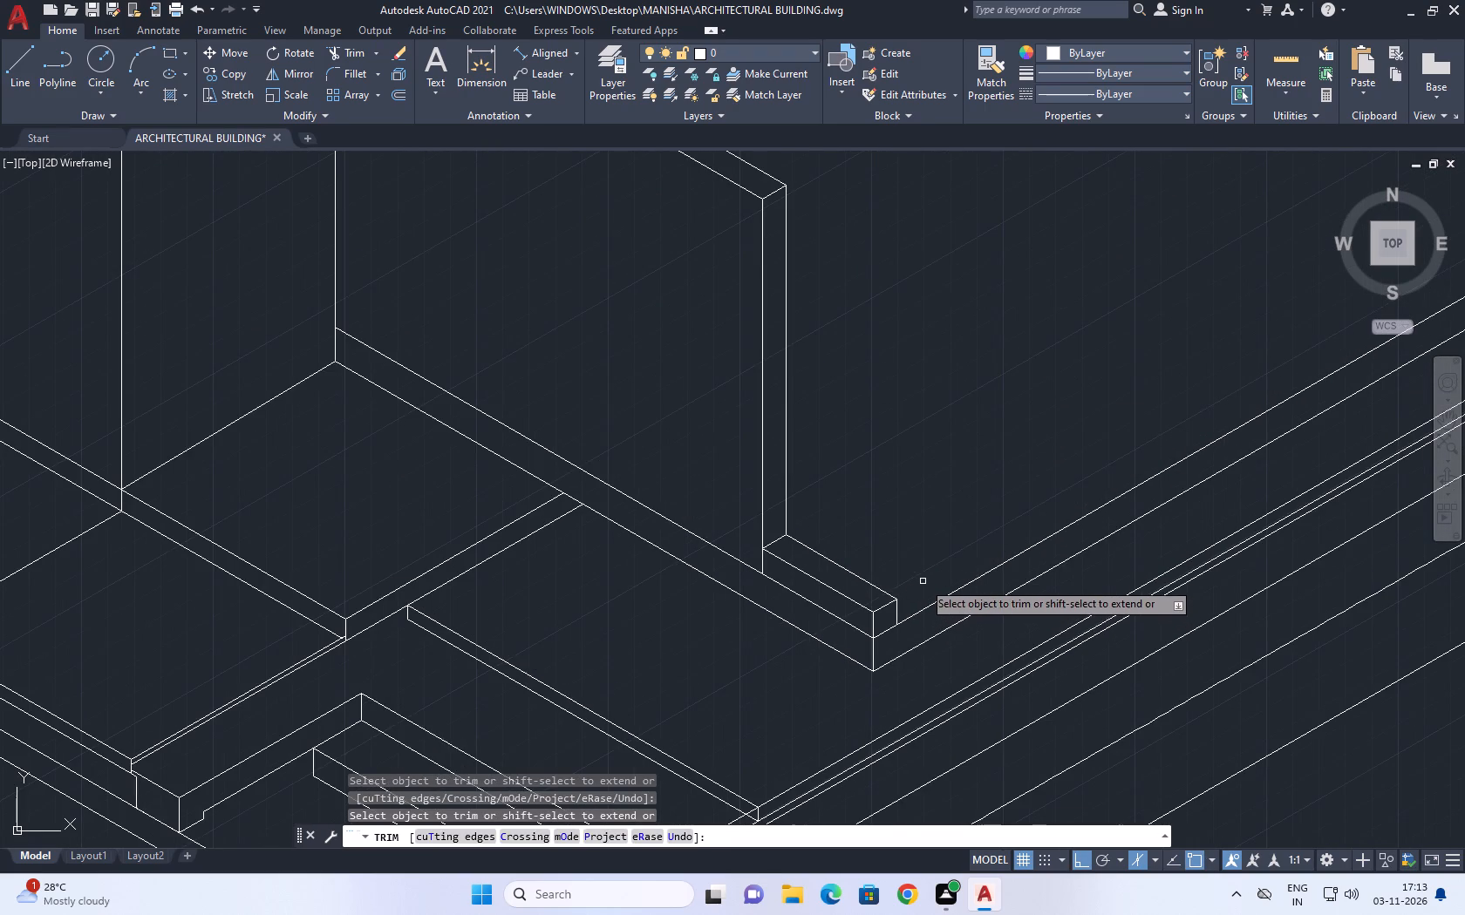
pyautogui.scroll(-1, 923, 580)
pyautogui.moveTo(1002, 585); pyautogui.dragTo(970, 623, button='middle')
pyautogui.scroll(-1, 862, 601)
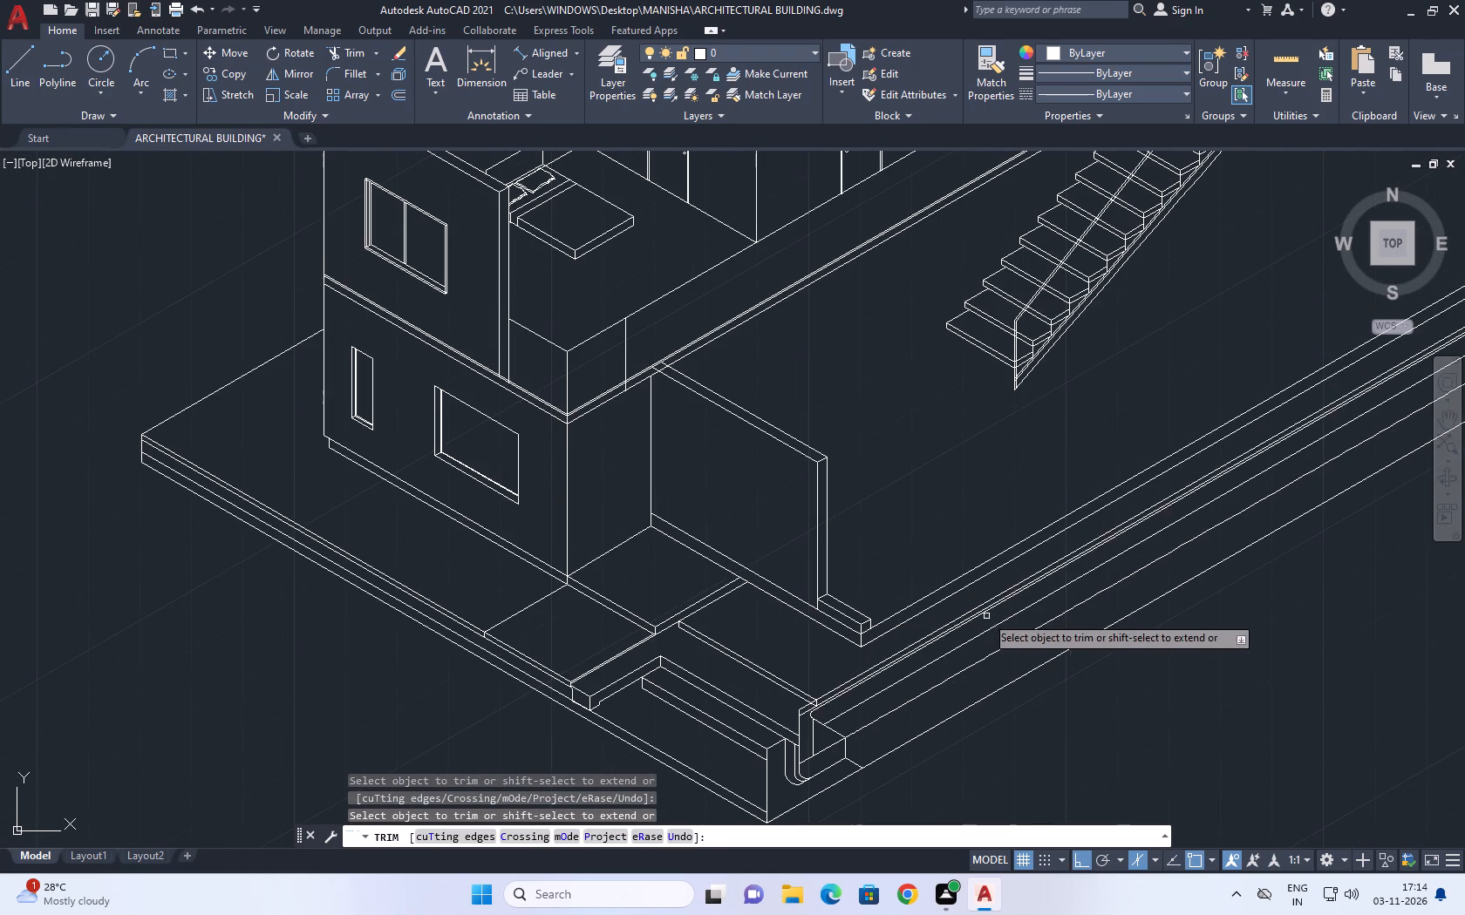
pyautogui.scroll(2, 868, 629)
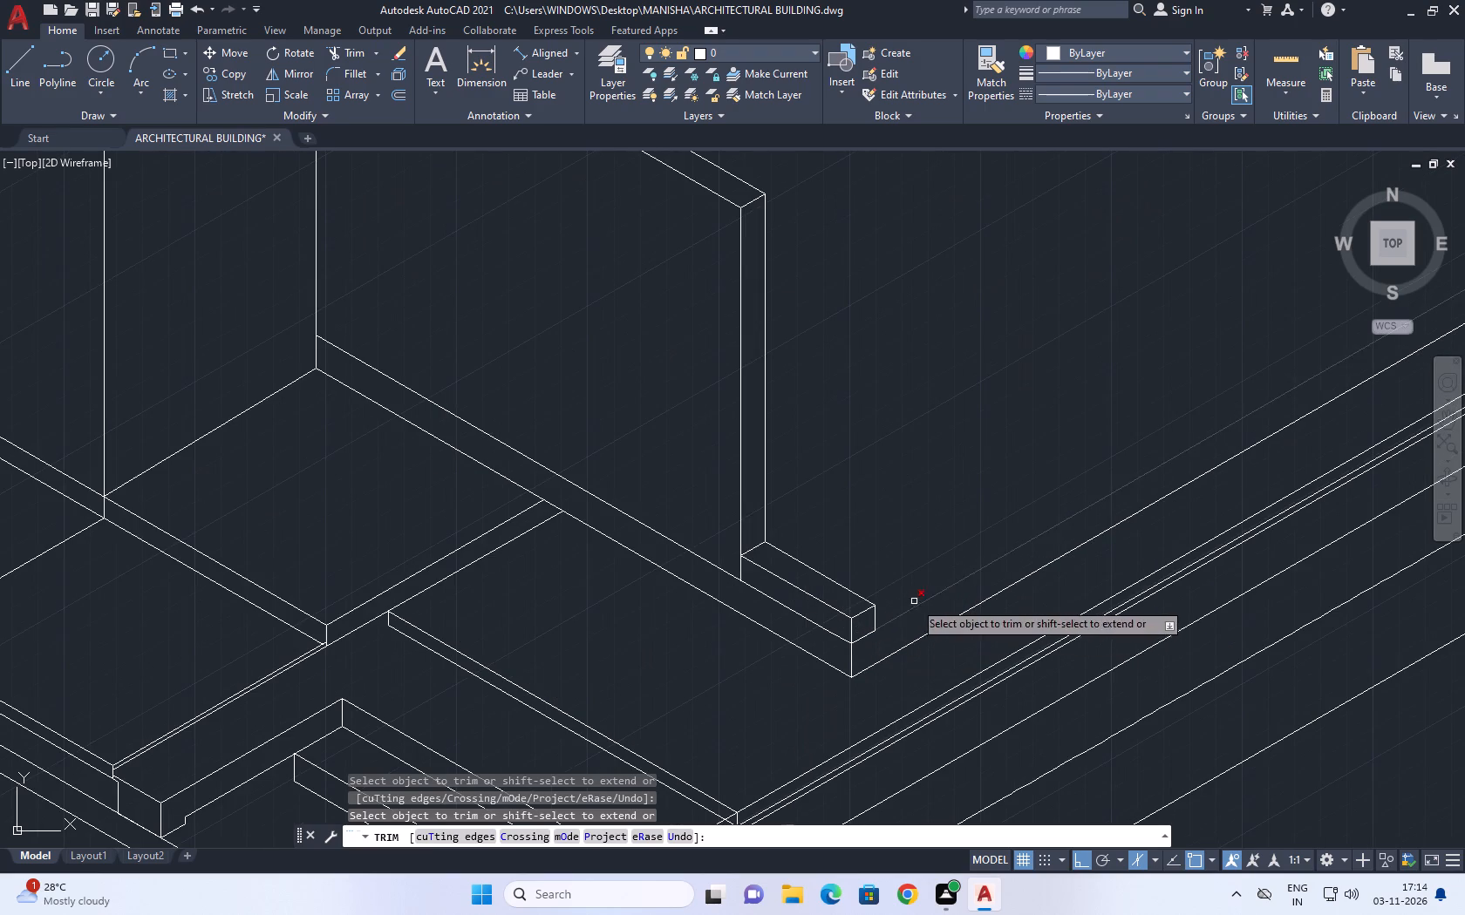
pyautogui.press('Escape')
# Draw a line from the bottom corner of the wall at the plinth's far end to the raised section's back top corner.
pyautogui.moveTo(946, 594); pyautogui.dragTo(821, 619, button='middle')
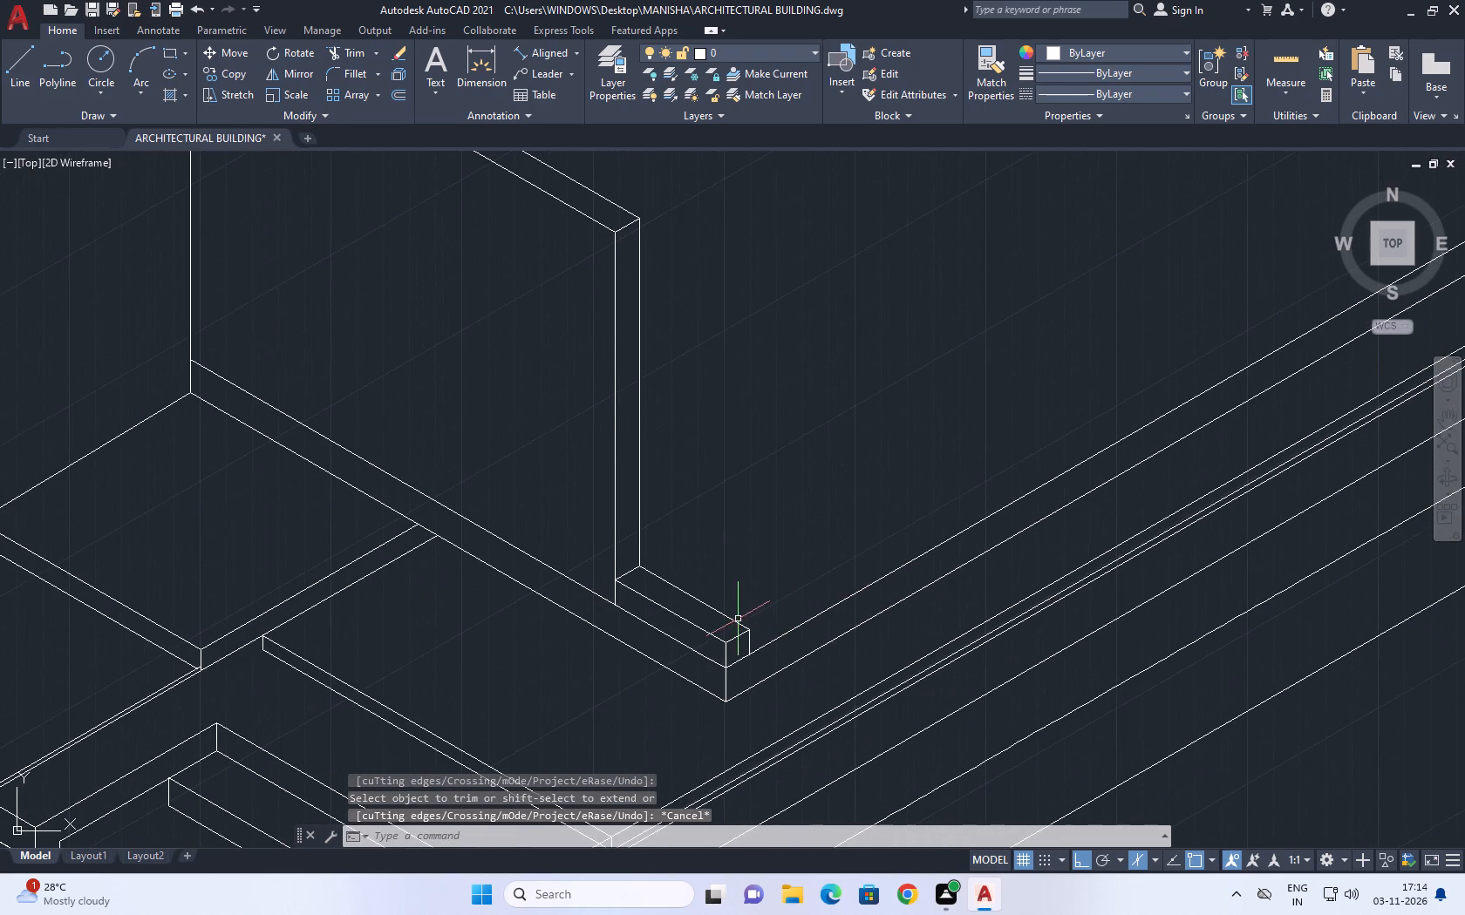
pyautogui.scroll(1, 753, 628)
pyautogui.scroll(-4, 756, 627)
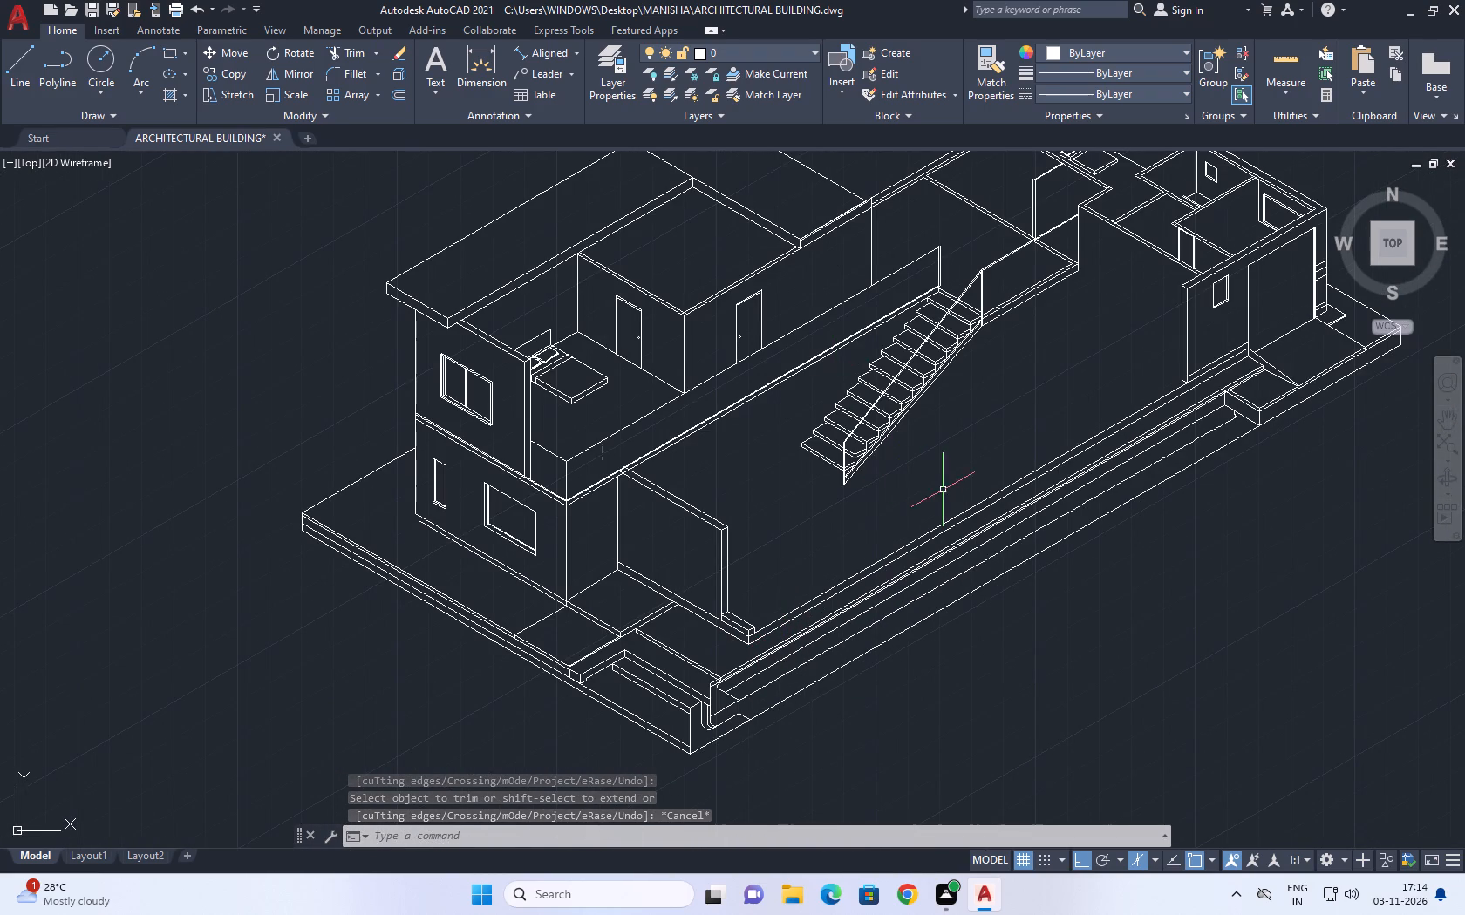
pyautogui.scroll(2, 1173, 371)
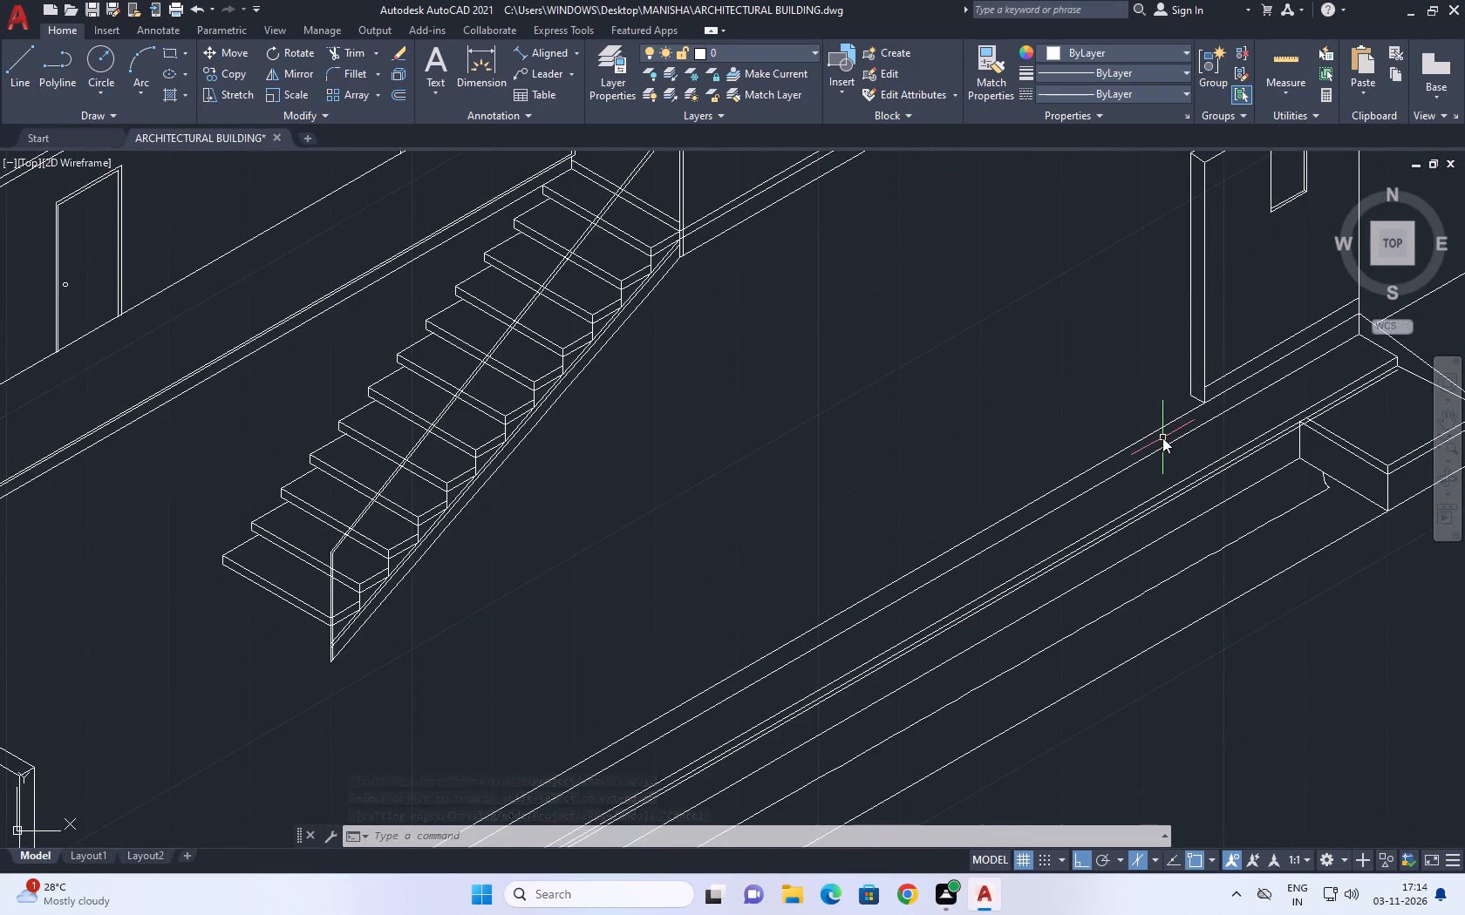
pyautogui.press('l')
pyautogui.press('space')
pyautogui.click(1186, 394)
pyautogui.scroll(-3, 1139, 399)
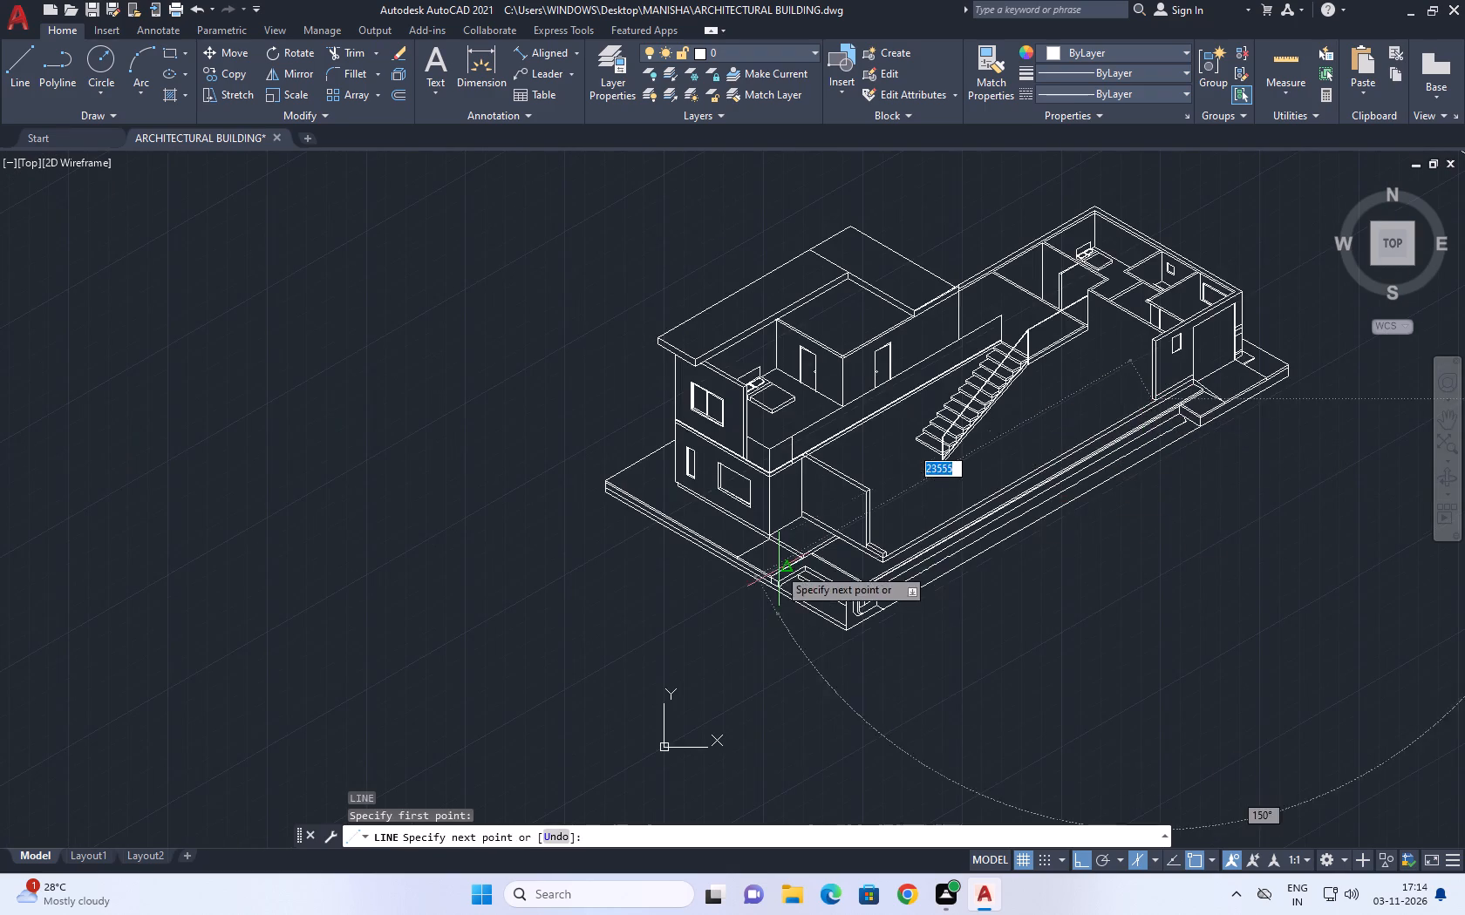
pyautogui.scroll(2, 835, 575)
pyautogui.scroll(4, 948, 519)
pyautogui.click(967, 540)
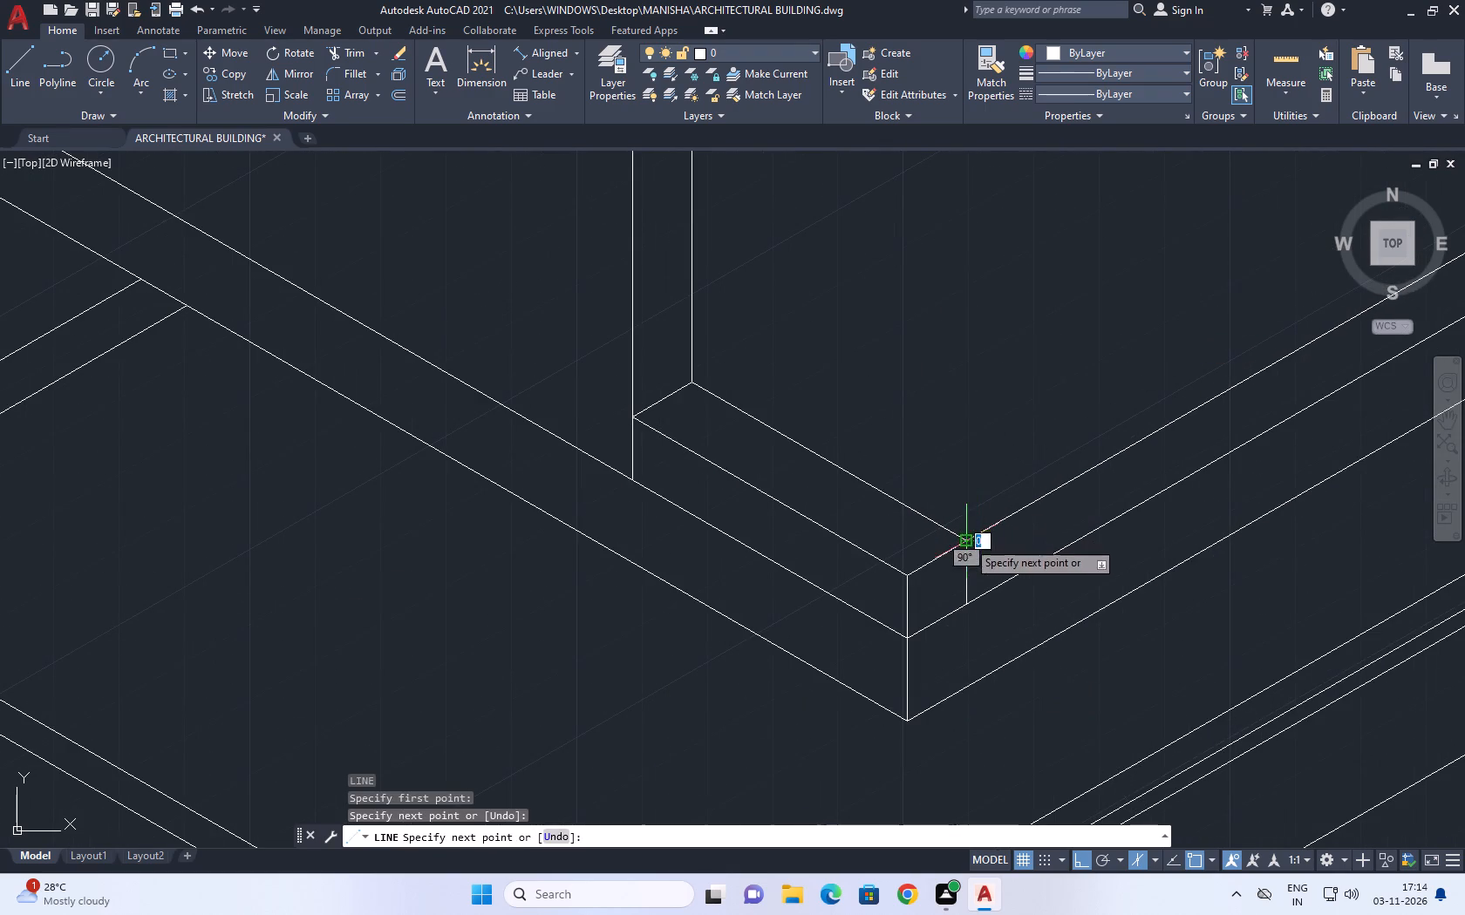
pyautogui.scroll(-6, 990, 516)
pyautogui.press('Escape')
# Examine the whole isometric building, including the freestanding wall, plinth and staircase area.
pyautogui.moveTo(1012, 396); pyautogui.dragTo(822, 402, button='middle')
pyautogui.moveTo(862, 461); pyautogui.dragTo(869, 468, button='middle')
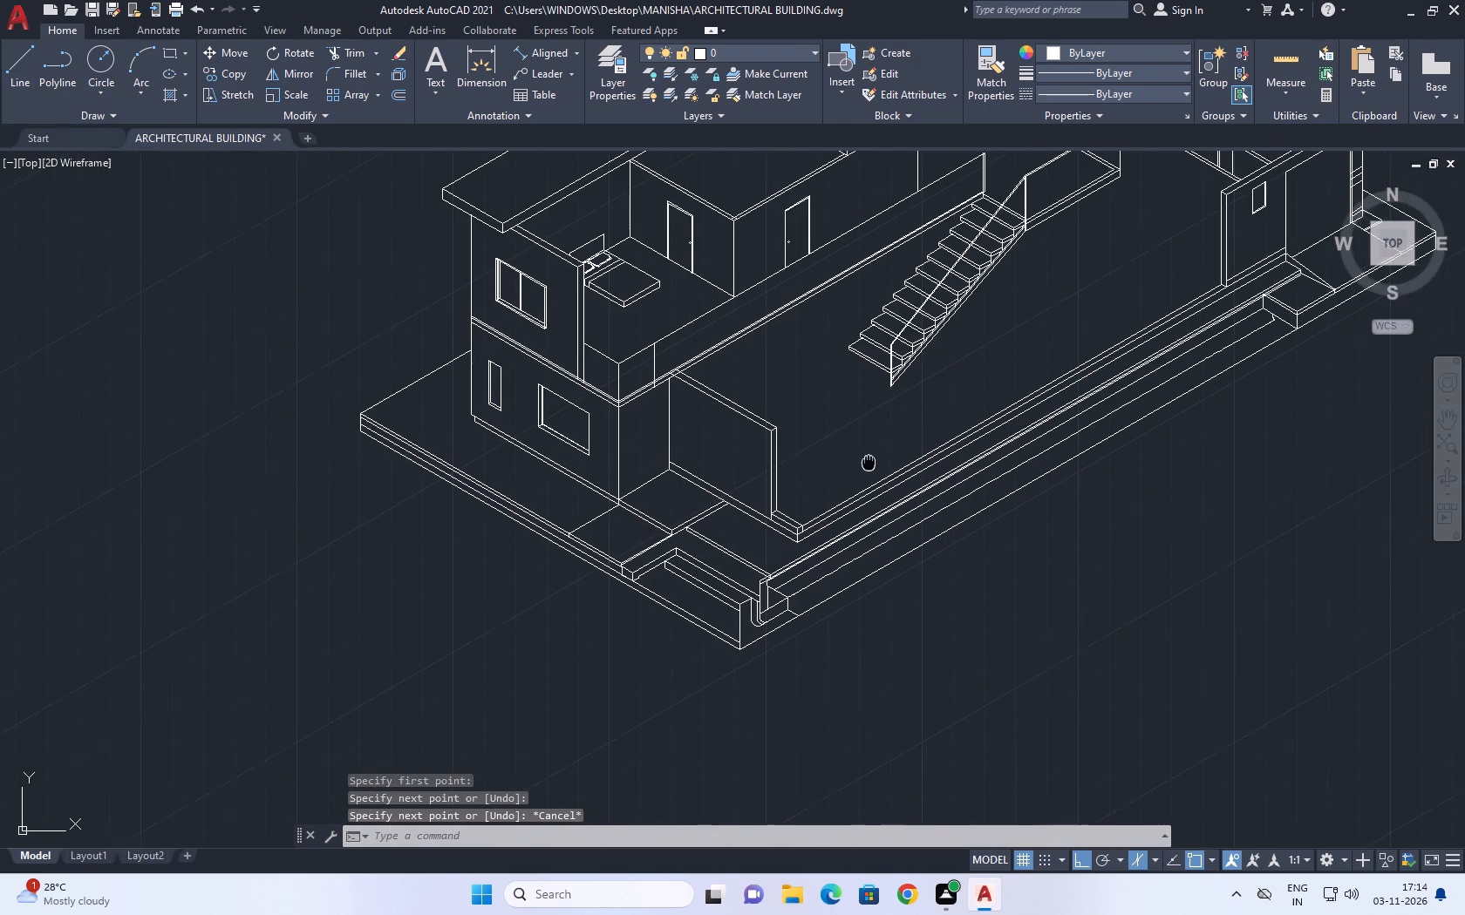
pyautogui.moveTo(869, 468); pyautogui.dragTo(831, 484, button='middle')
pyautogui.scroll(-2, 783, 461)
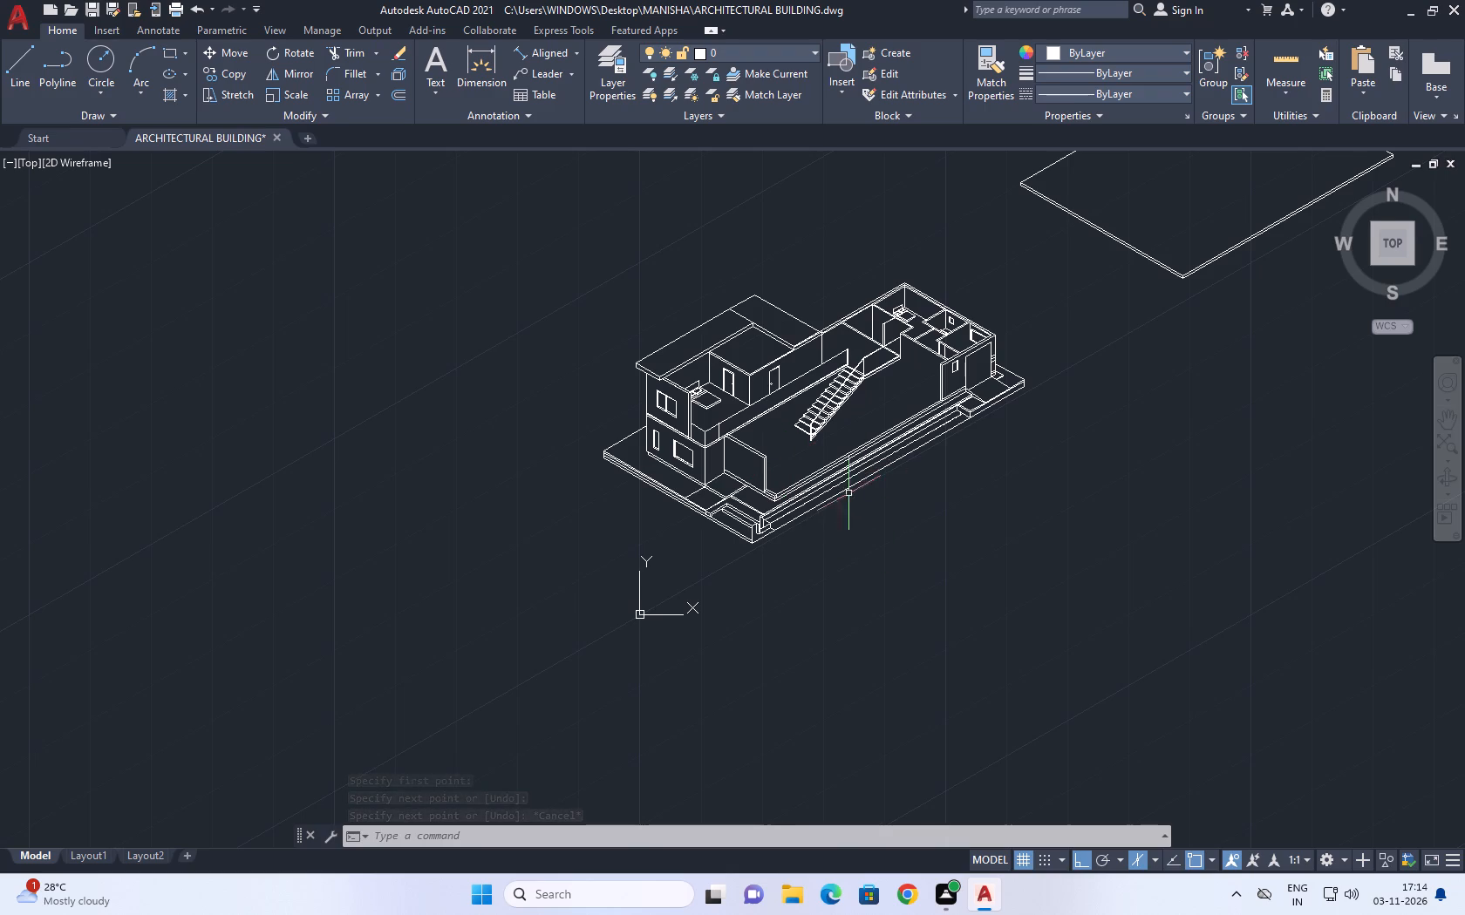
pyautogui.scroll(4, 763, 492)
pyautogui.scroll(-2, 793, 465)
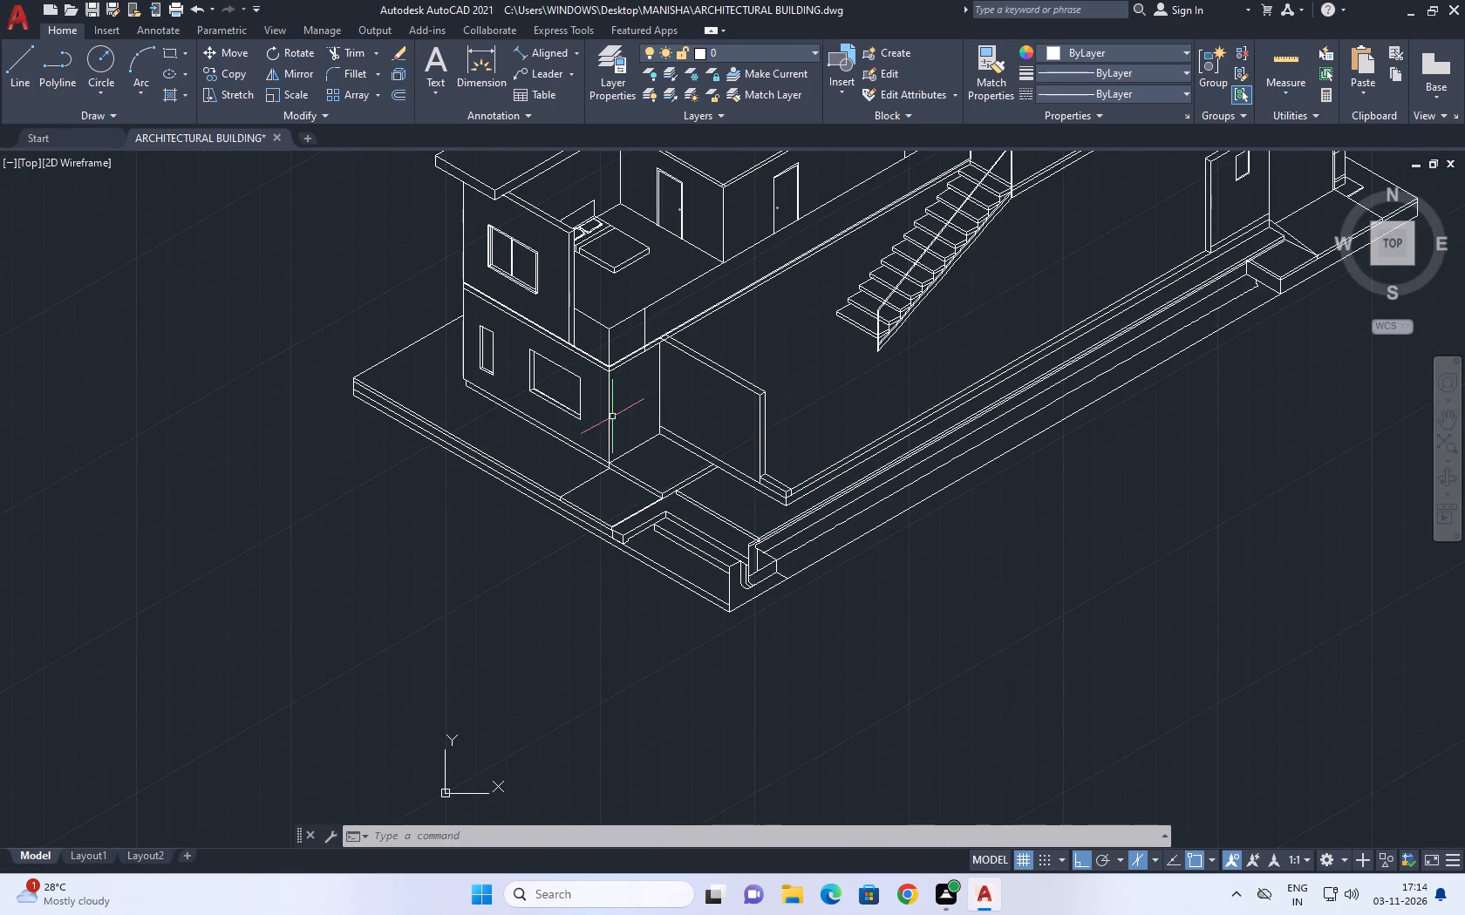
pyautogui.moveTo(576, 422); pyautogui.dragTo(737, 505, button='middle')
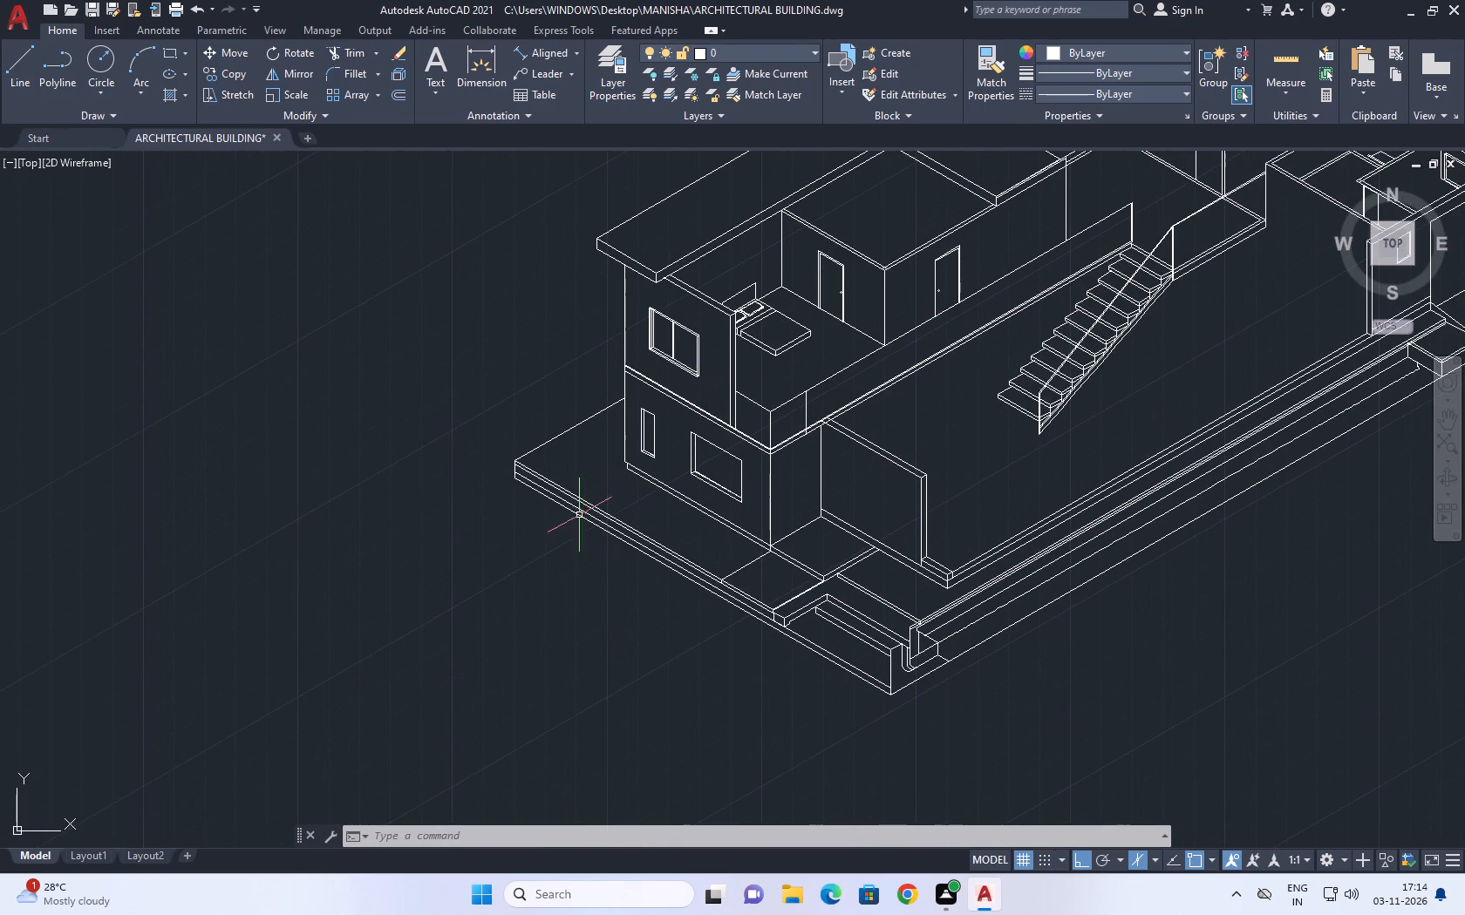
pyautogui.moveTo(1034, 415); pyautogui.dragTo(829, 555, button='middle')
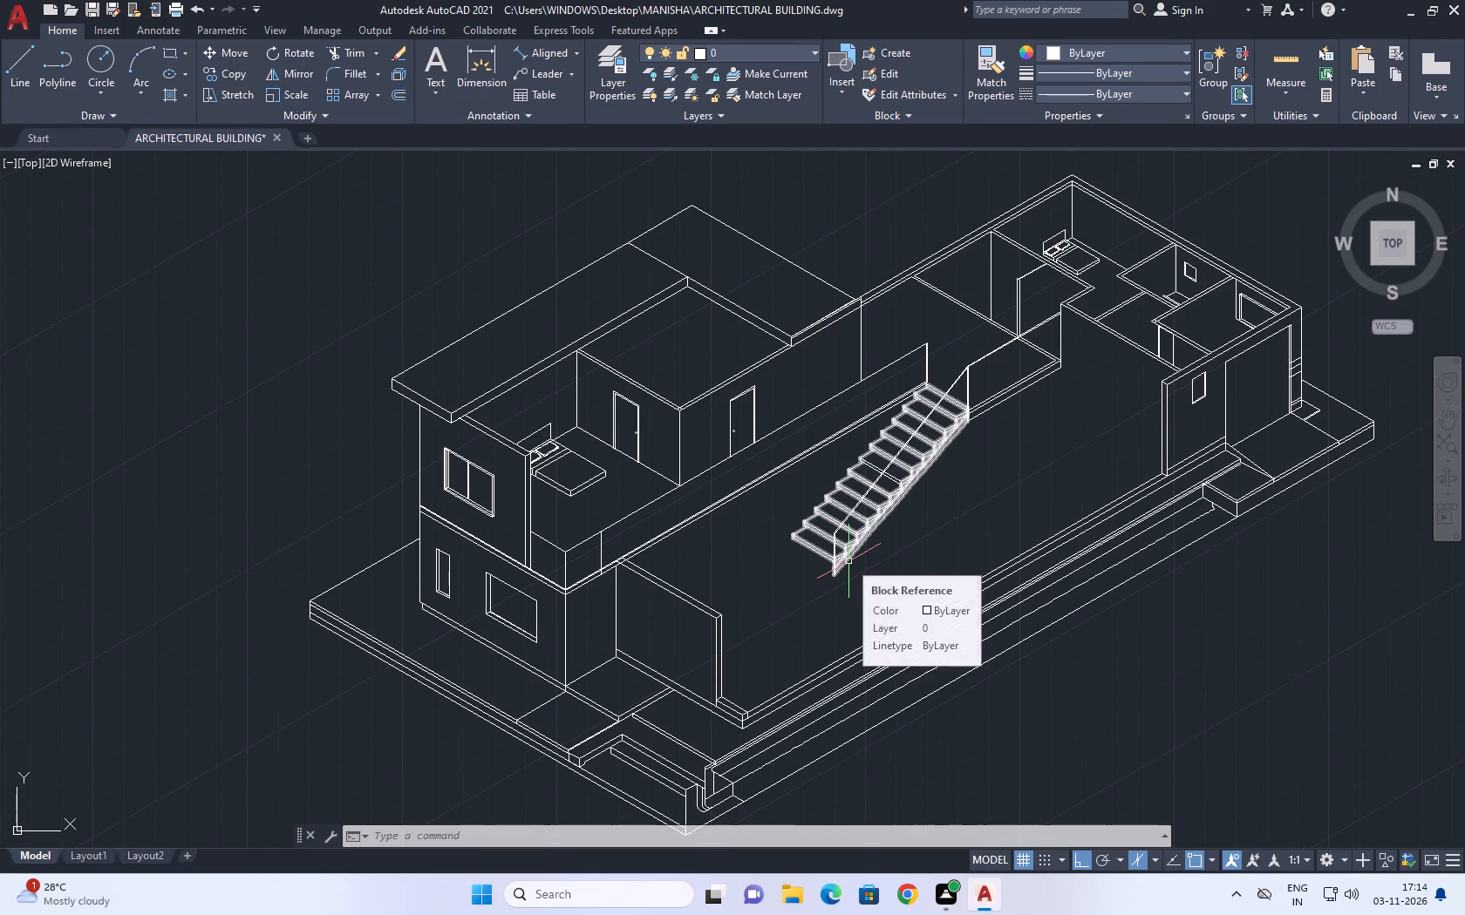
# Draw a vertical line down from the landing's lower corner at the stair top, continuing along the 30° isometric direction past the landing's far corner.
pyautogui.scroll(1, 881, 566)
pyautogui.scroll(-2, 881, 566)
pyautogui.scroll(2, 920, 512)
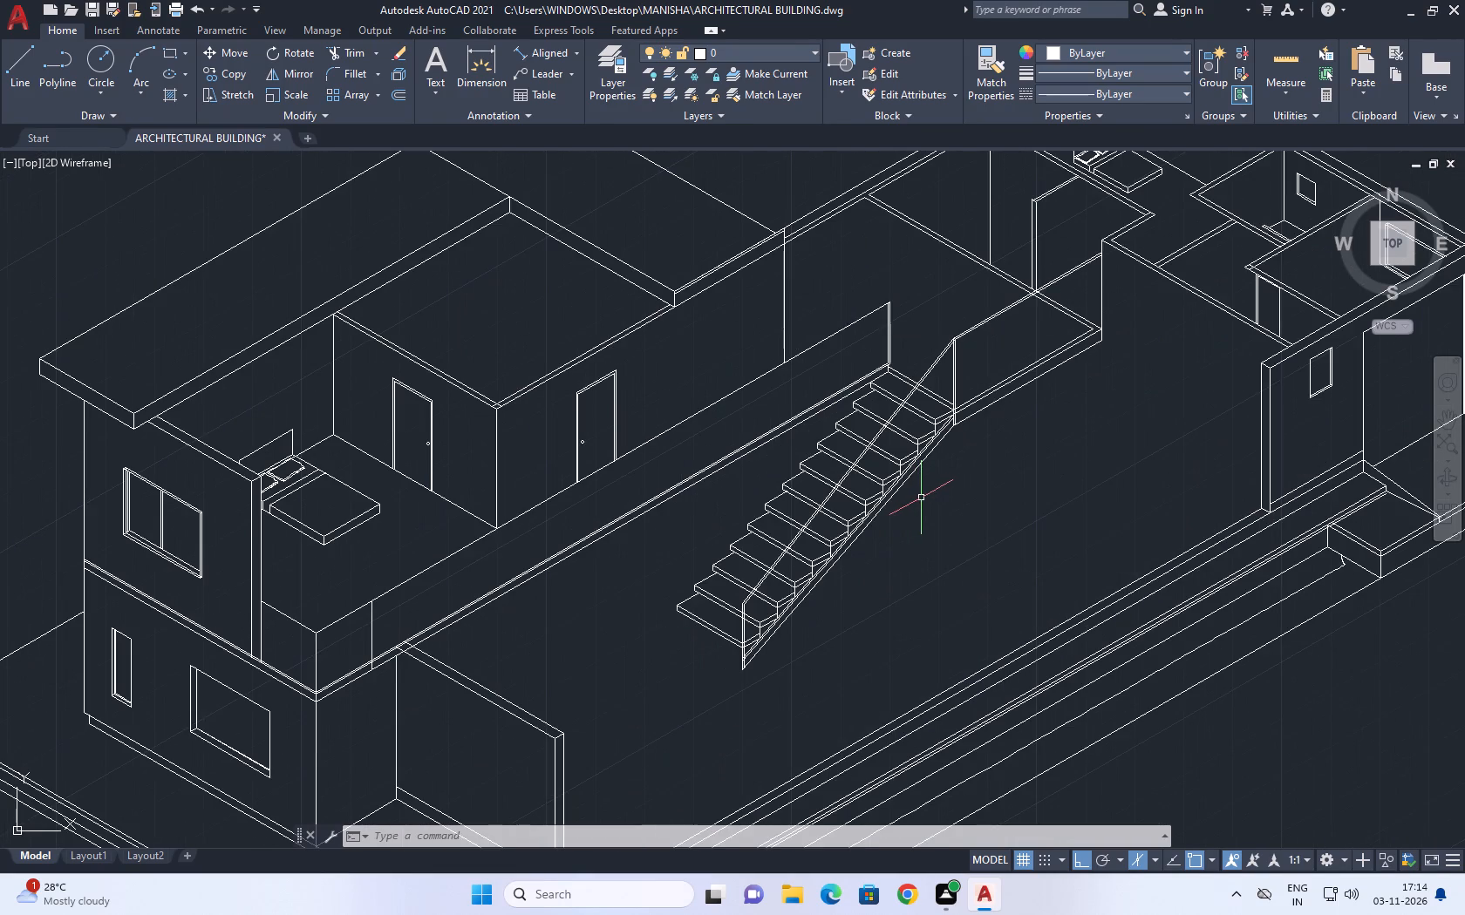
pyautogui.press('l')
pyautogui.press('space')
pyautogui.scroll(2, 951, 437)
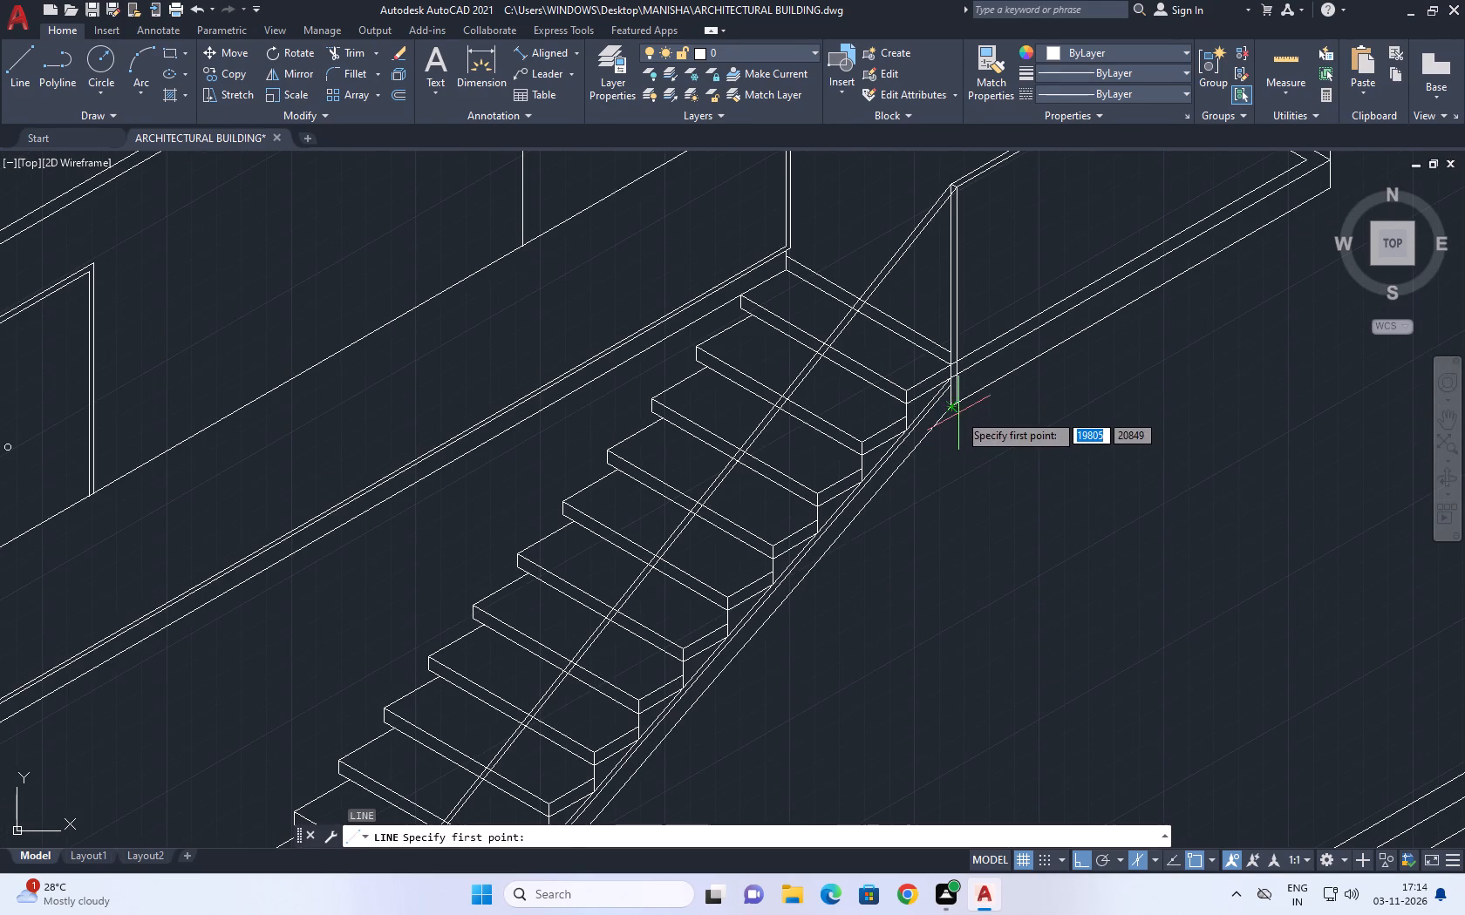
pyautogui.click(951, 410)
pyautogui.scroll(-3, 951, 486)
pyautogui.scroll(4, 946, 553)
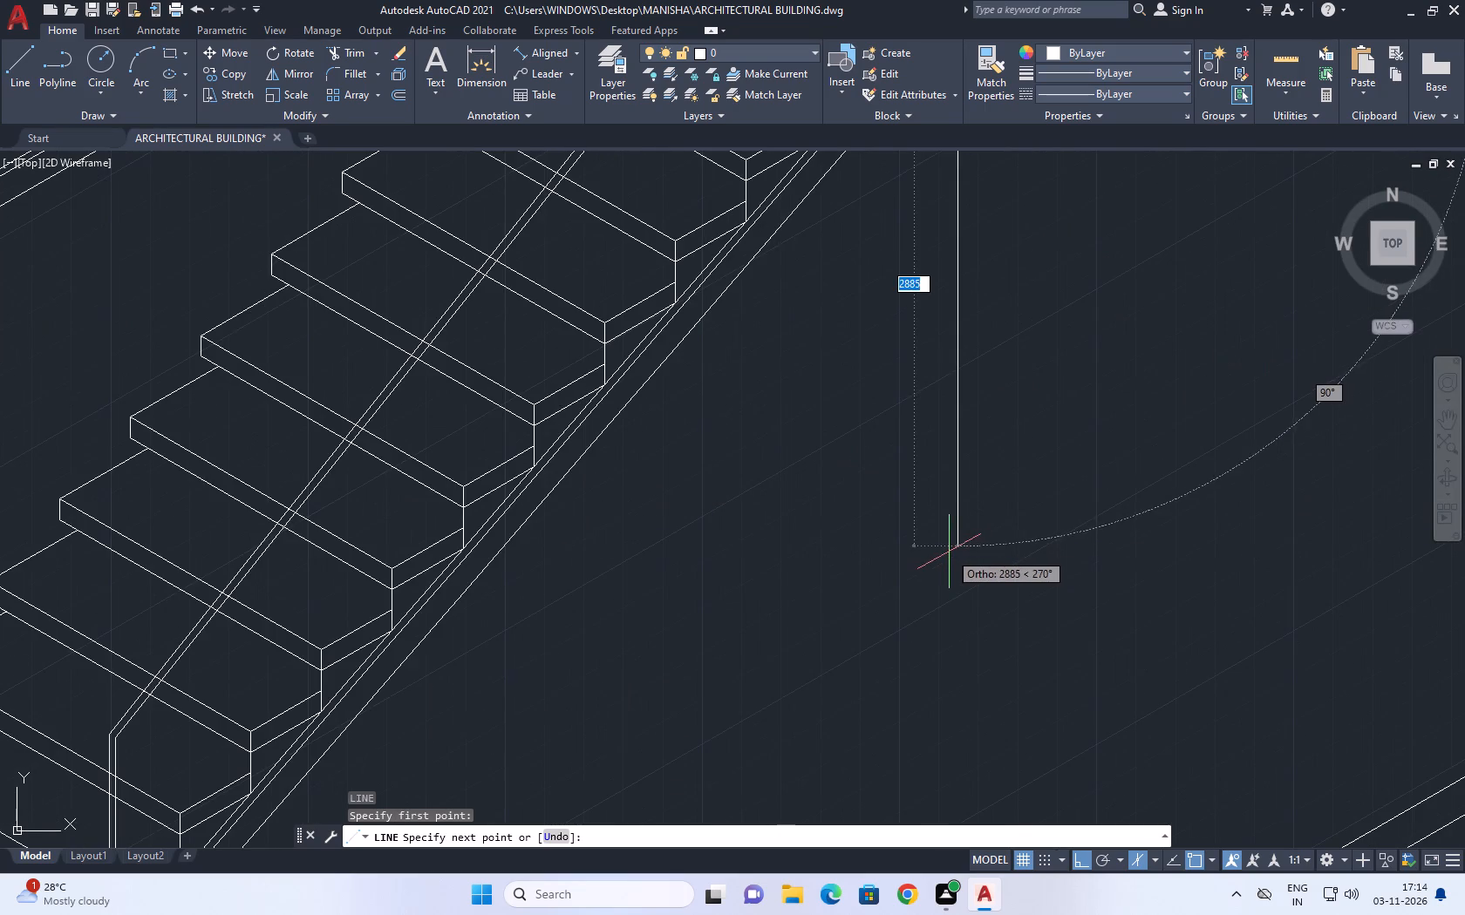
pyautogui.scroll(-9, 952, 562)
pyautogui.scroll(3, 955, 593)
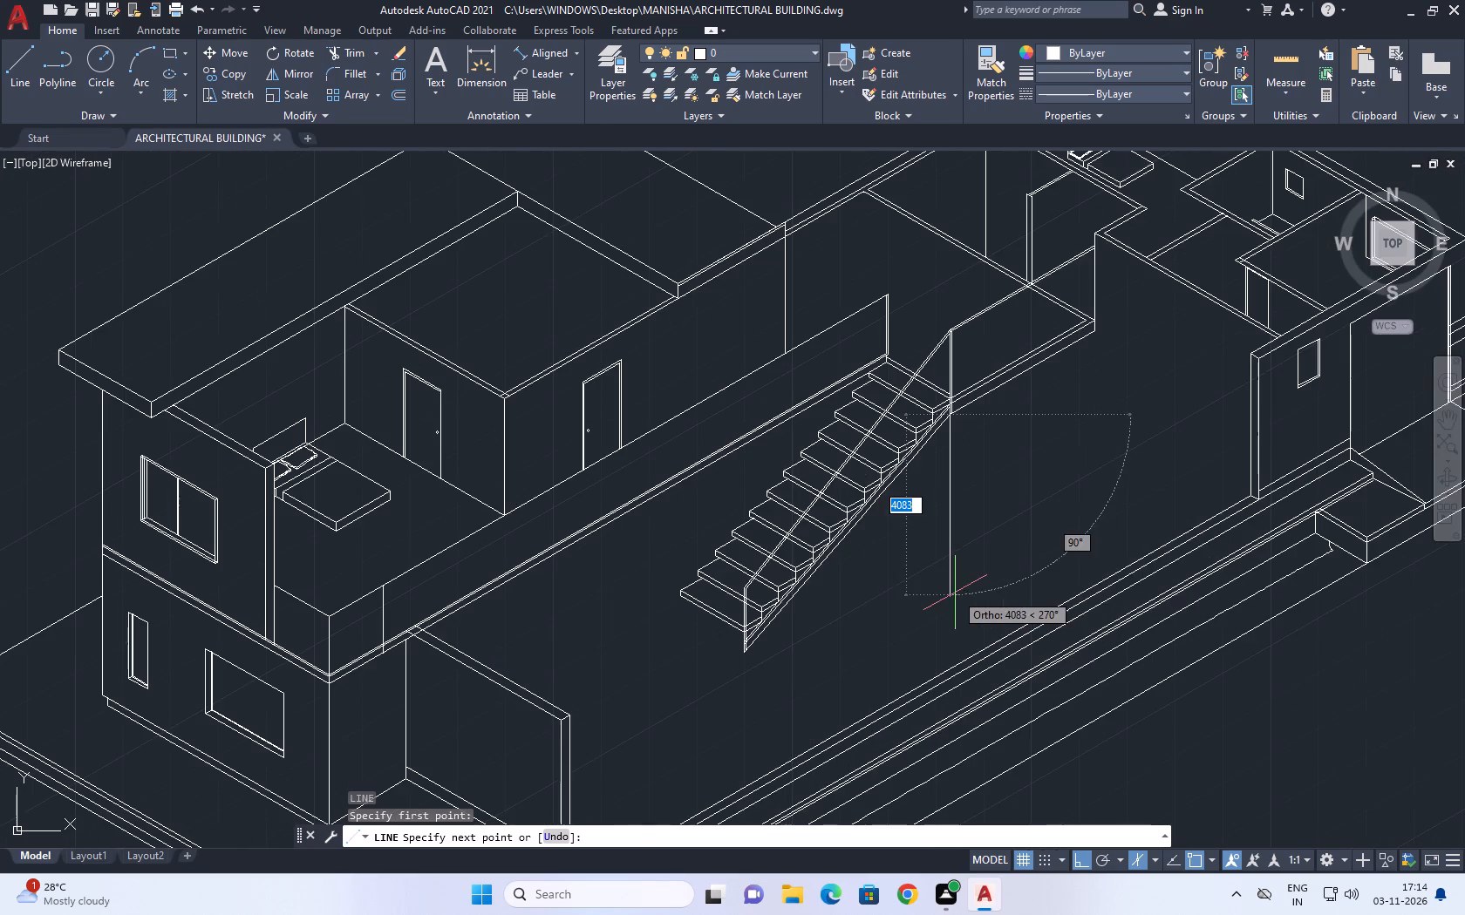
pyautogui.click(945, 588)
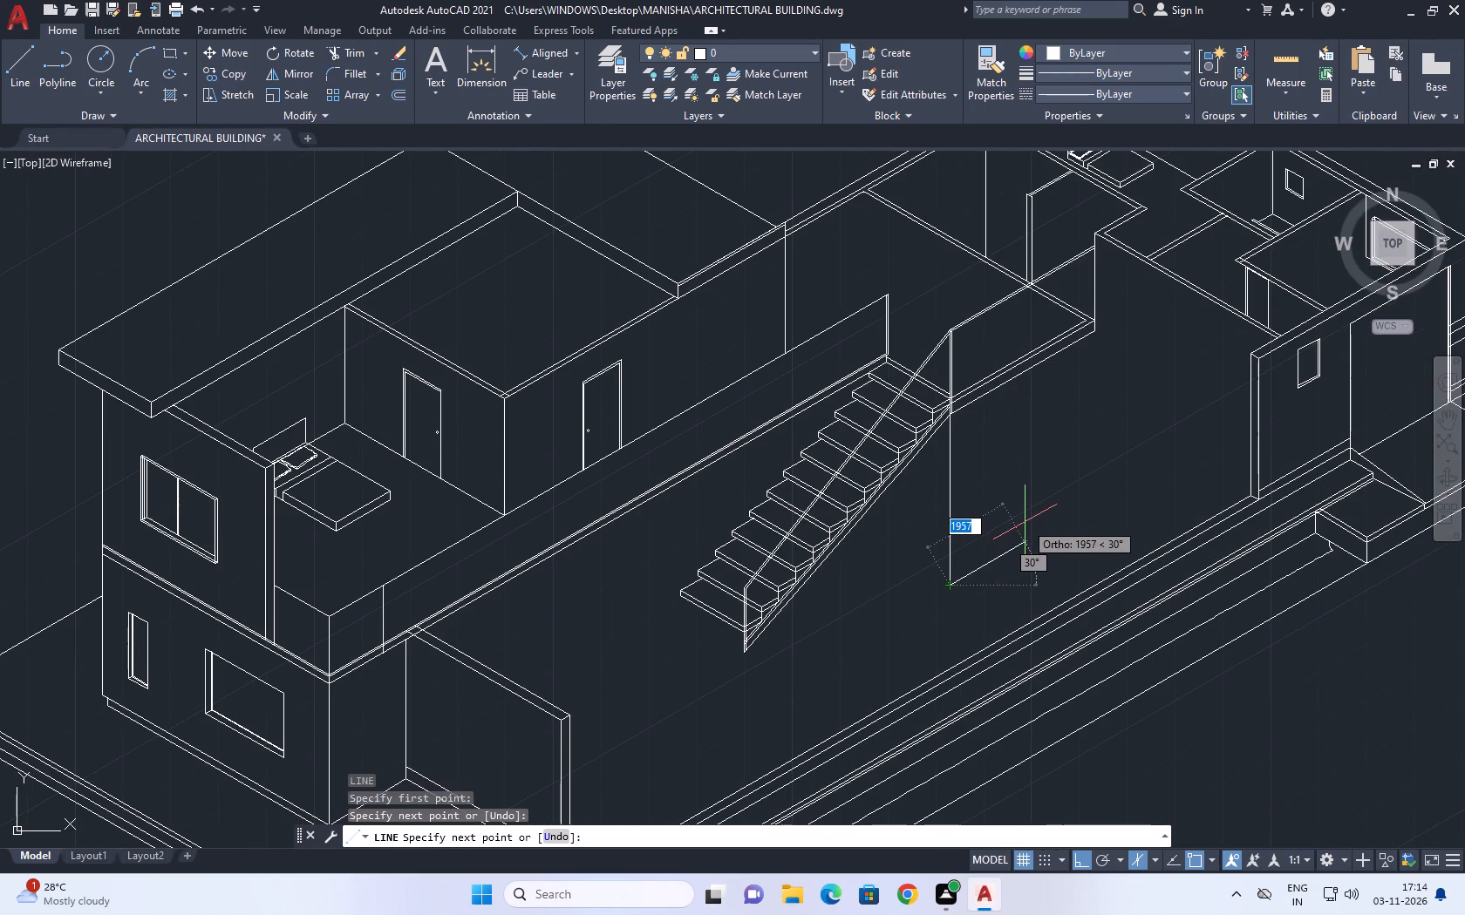
pyautogui.scroll(2, 1025, 522)
pyautogui.scroll(-4, 1072, 486)
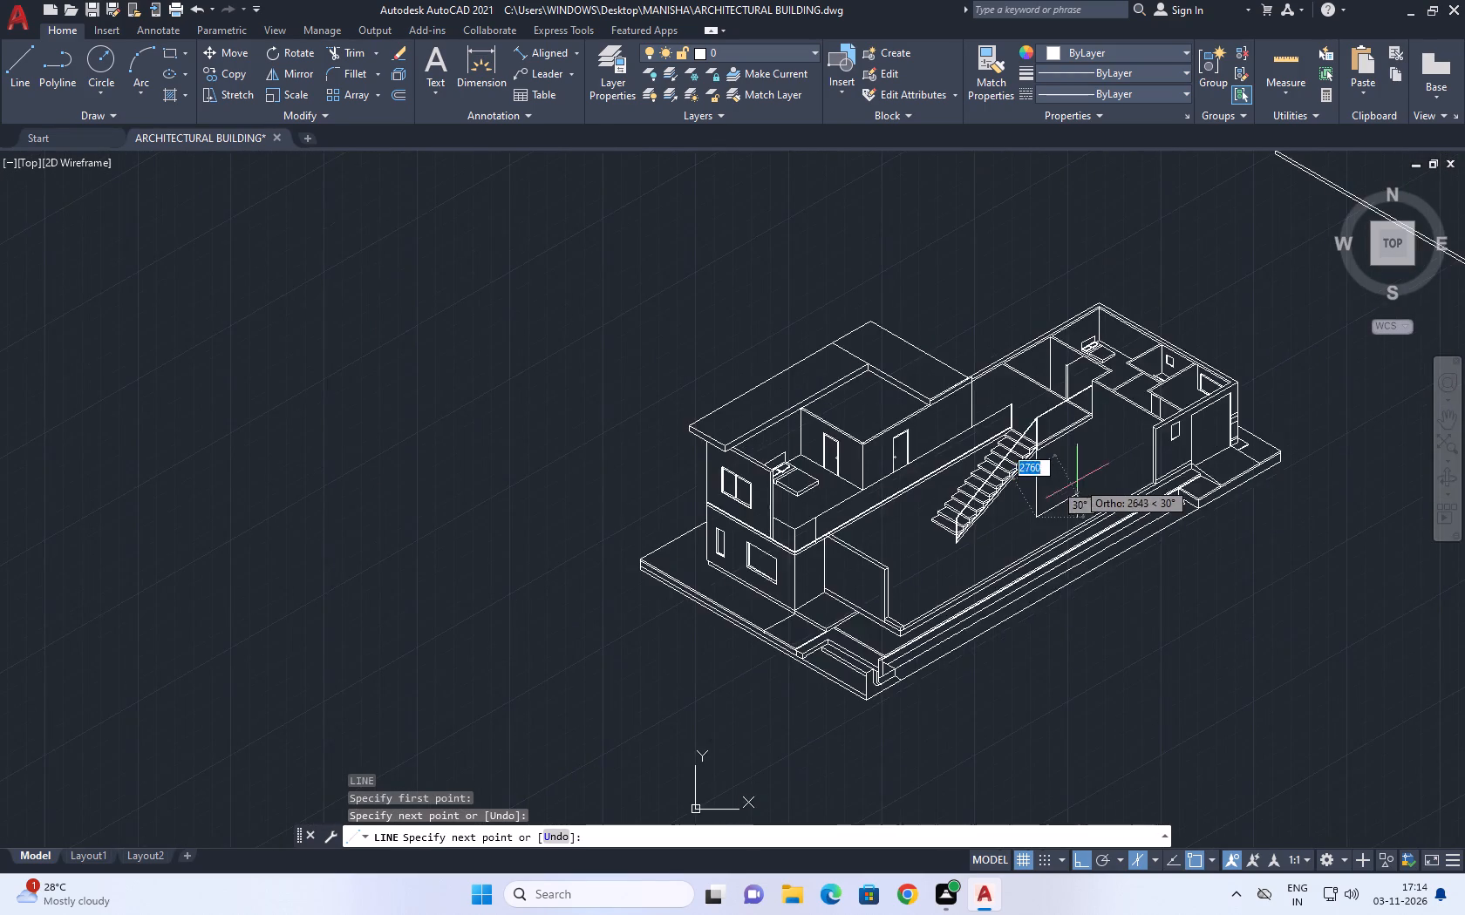
pyautogui.scroll(3, 1096, 460)
pyautogui.click(1110, 451)
pyautogui.press('space')
# Draw a vertical line from the landing's far lower corner down past the new isometric base line.
pyautogui.press('space')
pyautogui.click(1069, 293)
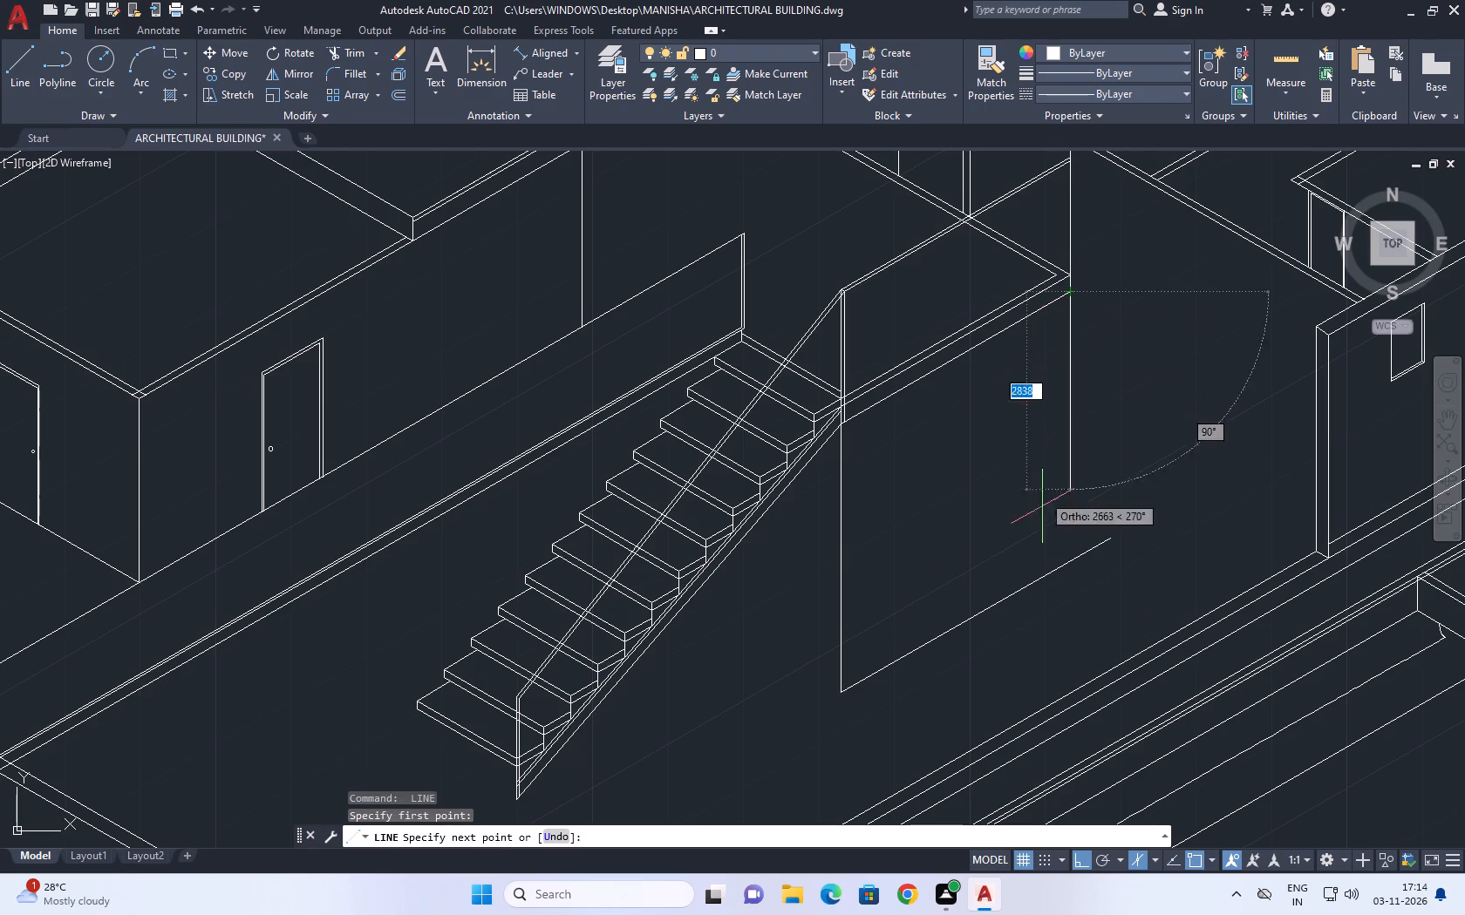
pyautogui.click(1066, 617)
pyautogui.press('Escape')
# Trim the overruns of the base line and the vertical line where they cross at the under-landing wall's corner.
pyautogui.press('t')
pyautogui.press('r')
pyautogui.press('space')
pyautogui.click(1090, 549)
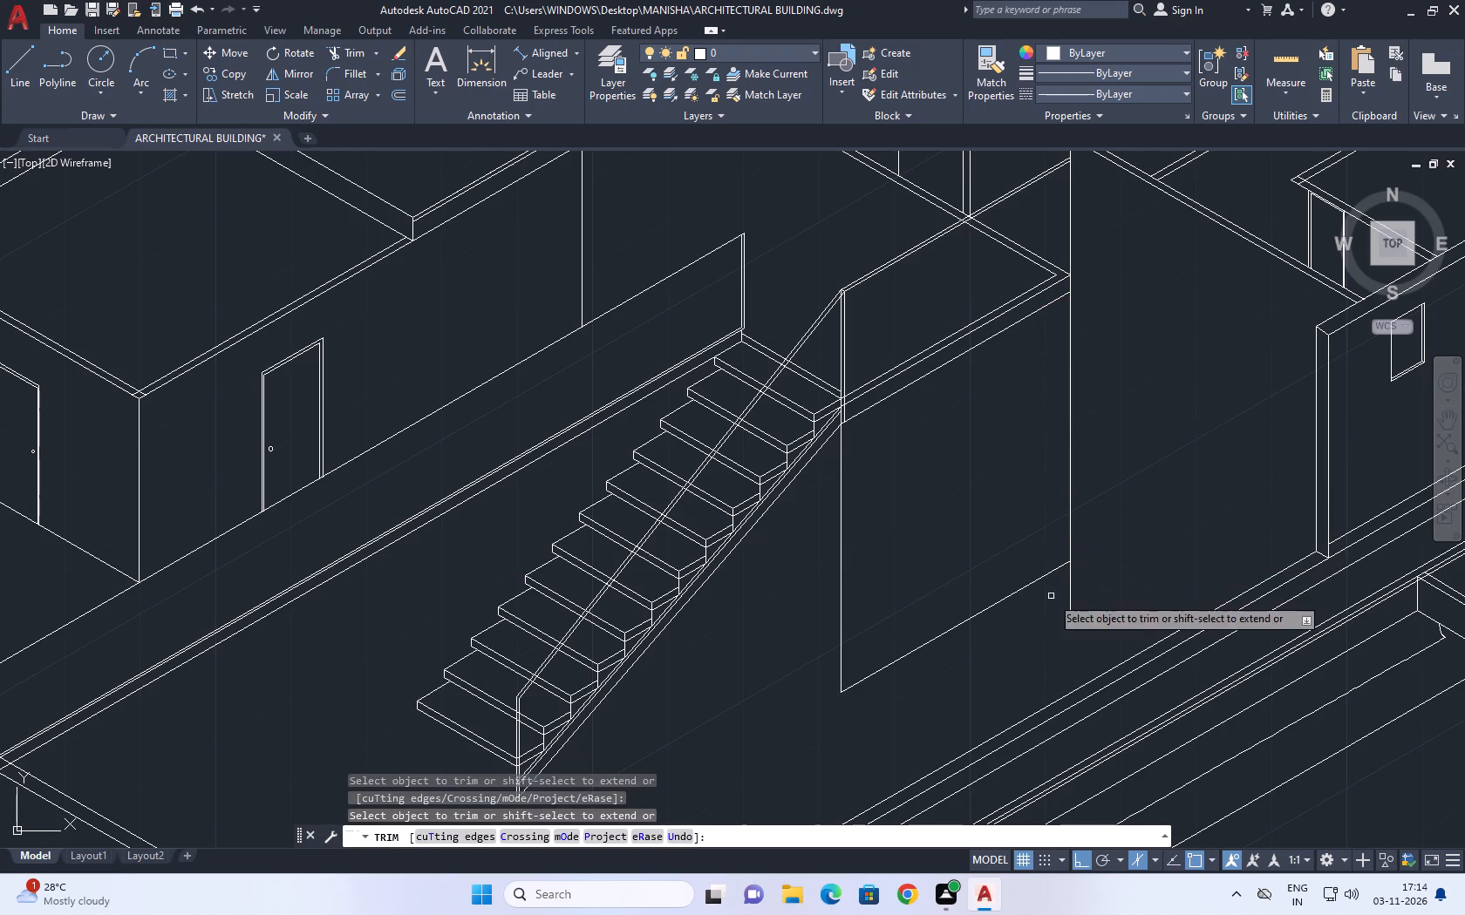
pyautogui.click(1051, 597)
pyautogui.click(1119, 564)
pyautogui.scroll(-1, 1076, 558)
pyautogui.press('Escape')
pyautogui.scroll(-1, 1076, 558)
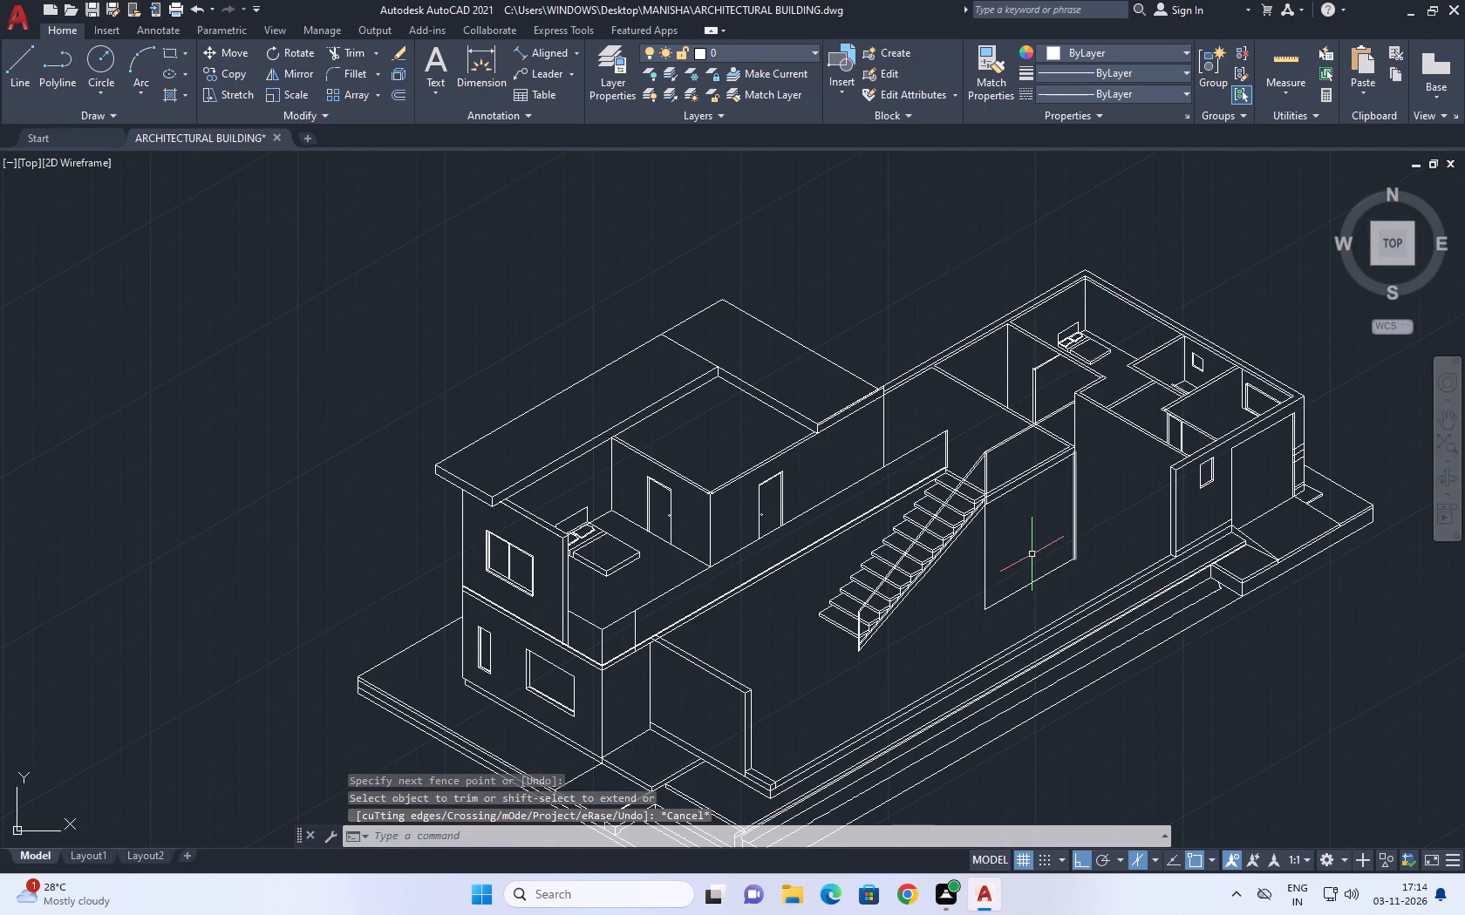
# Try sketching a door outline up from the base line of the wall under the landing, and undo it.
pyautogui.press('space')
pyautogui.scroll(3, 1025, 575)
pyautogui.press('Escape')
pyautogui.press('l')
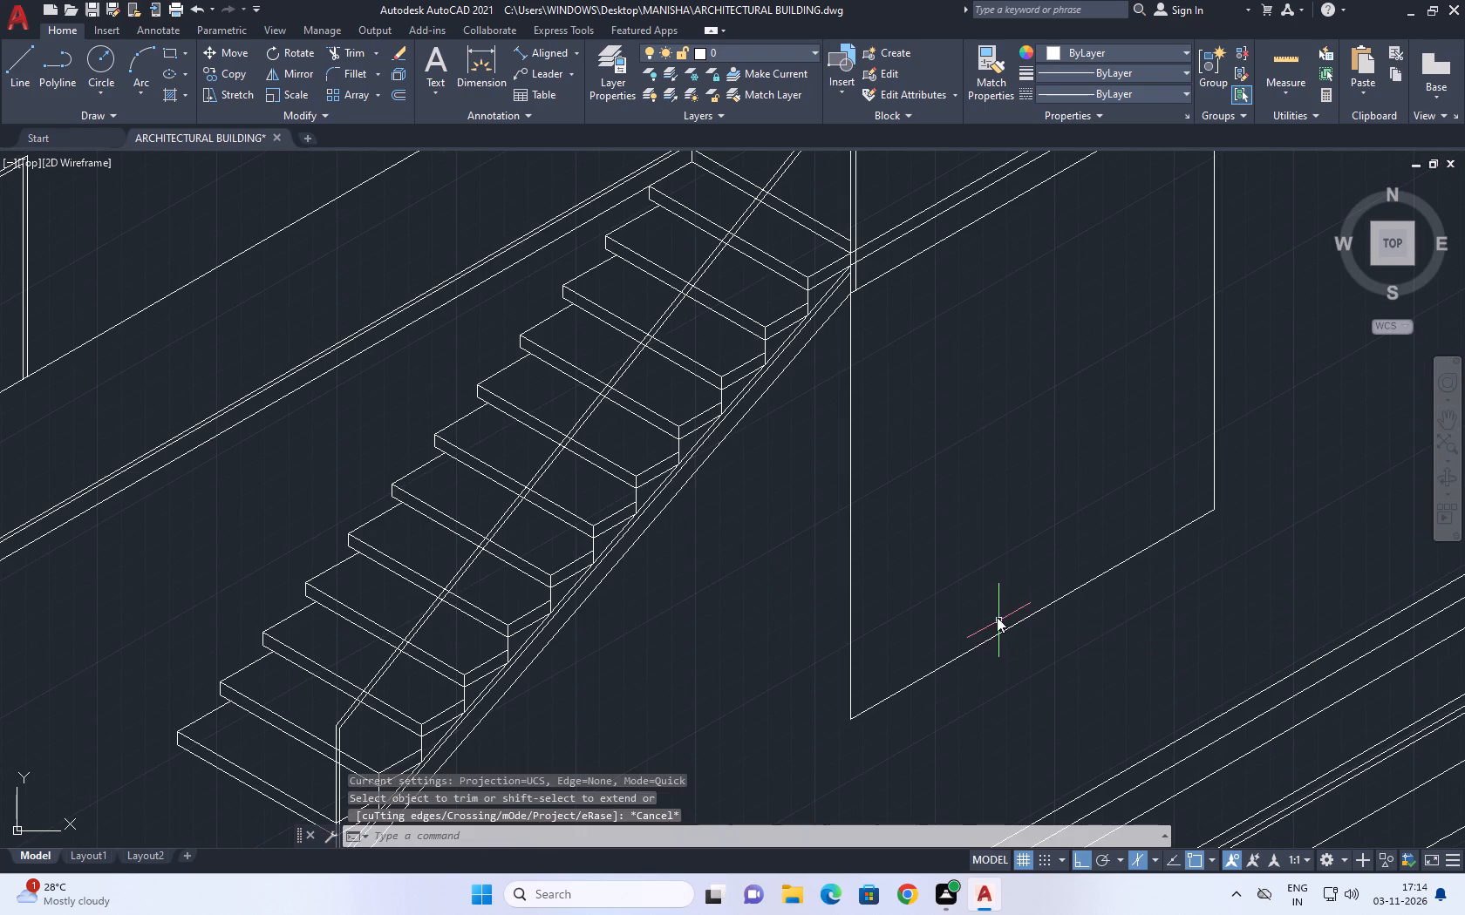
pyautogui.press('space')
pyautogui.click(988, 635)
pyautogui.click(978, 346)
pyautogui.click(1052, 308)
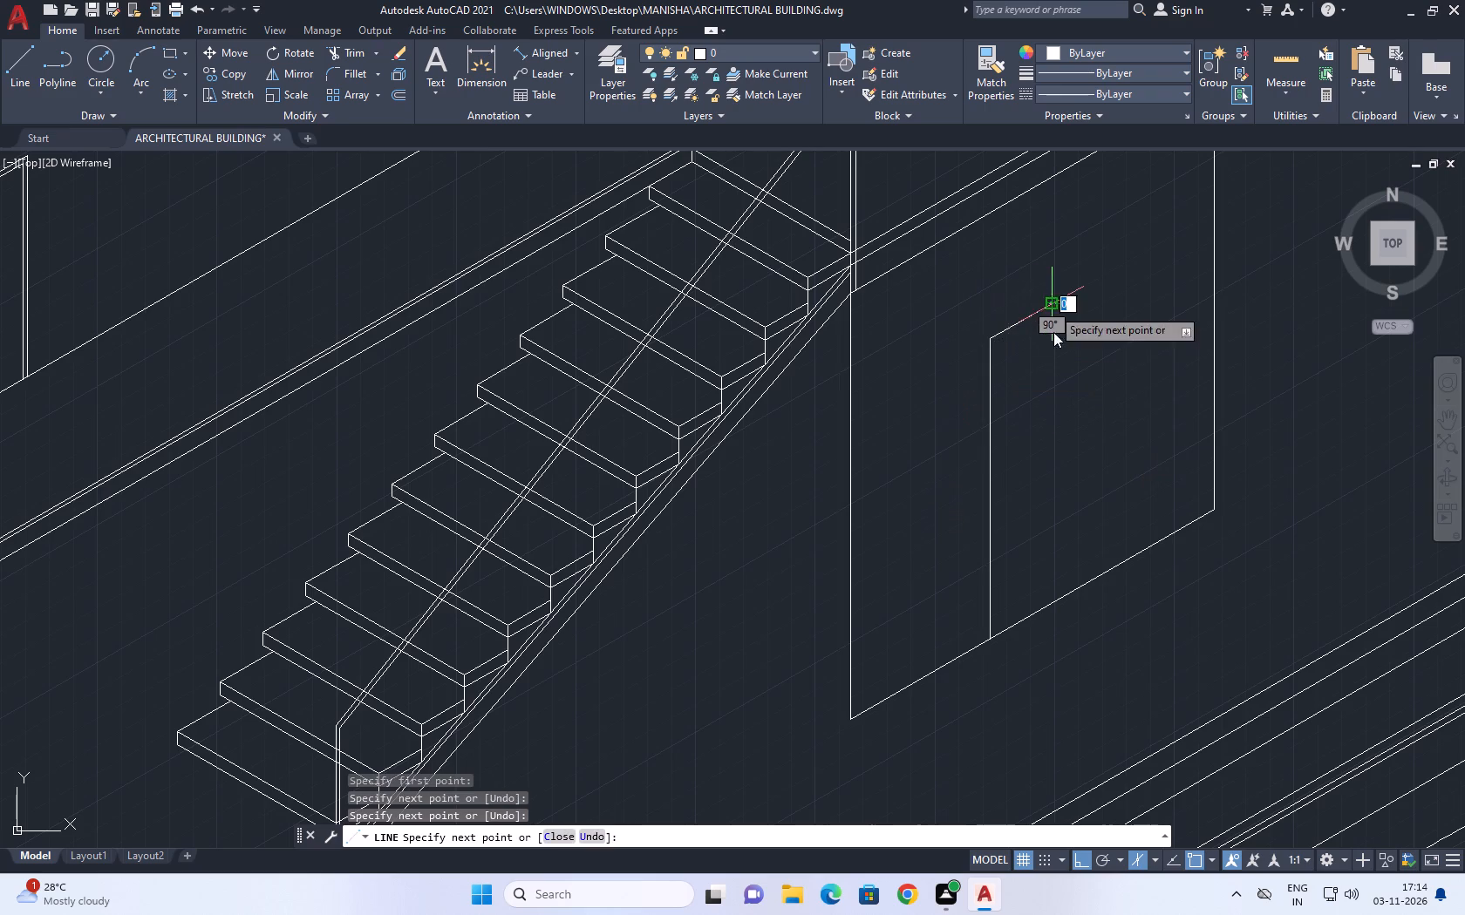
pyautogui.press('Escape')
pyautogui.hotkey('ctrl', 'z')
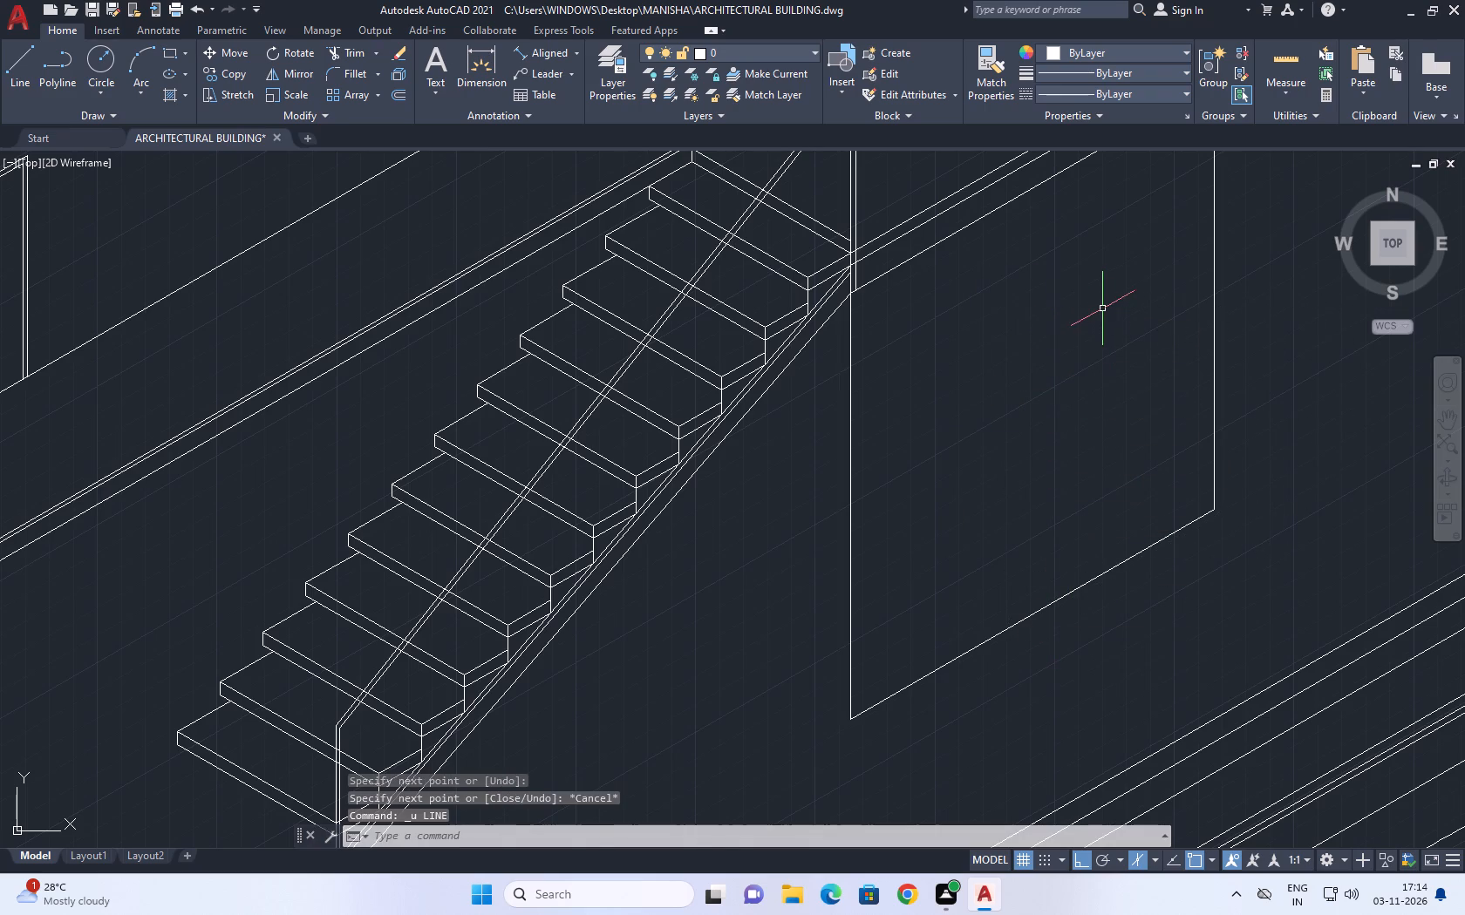
# Draw a door outline up from the under-landing wall's base line, across at 30°, and down past the base line.
pyautogui.press('l')
pyautogui.press('space')
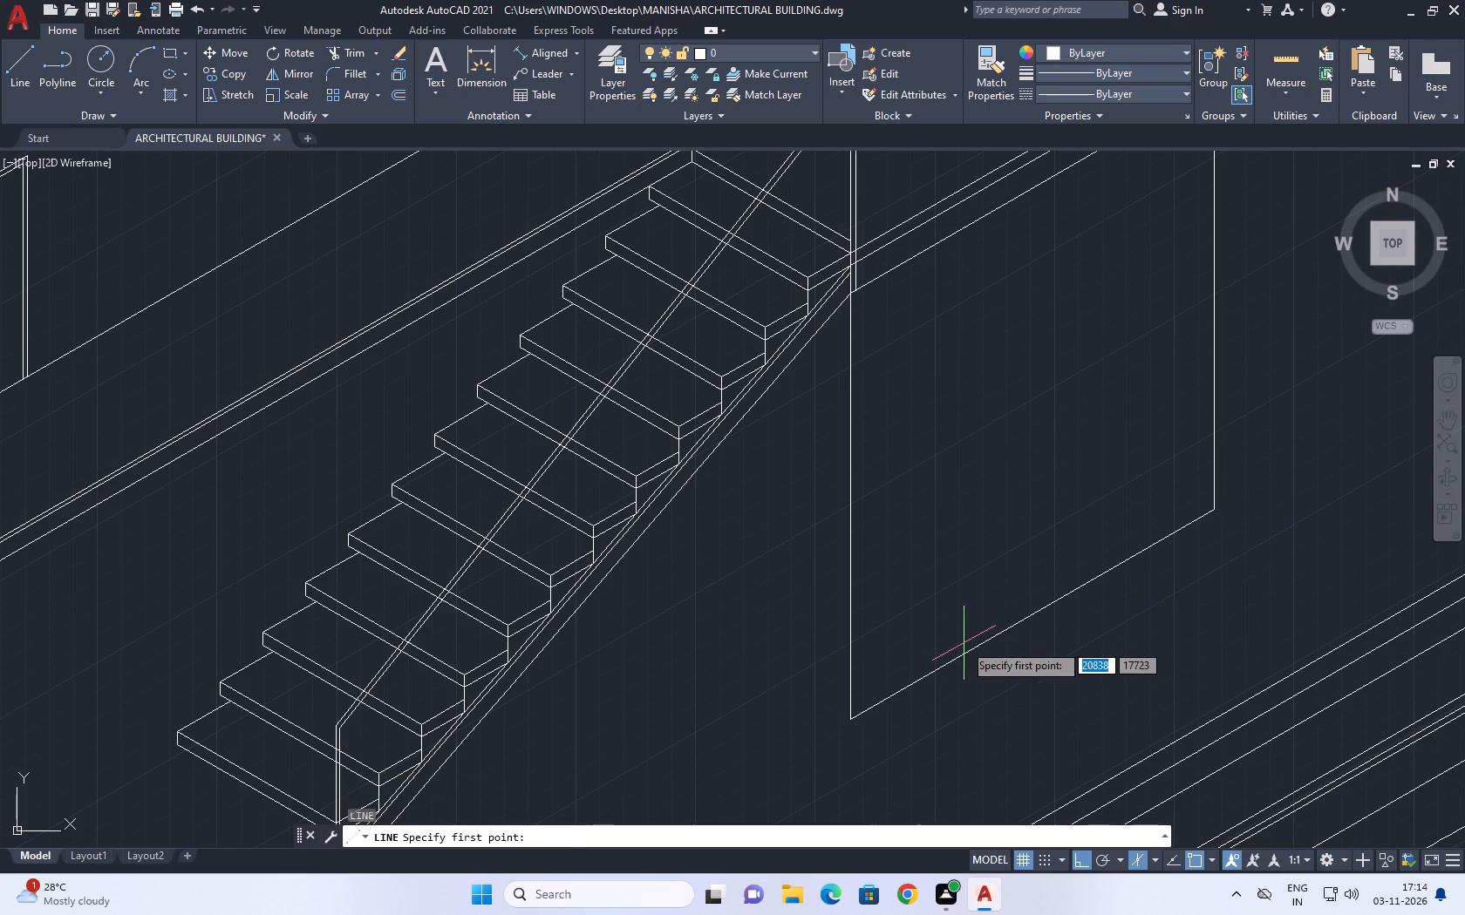
pyautogui.moveTo(963, 654); pyautogui.dragTo(965, 640)
pyautogui.click(959, 342)
pyautogui.click(1058, 304)
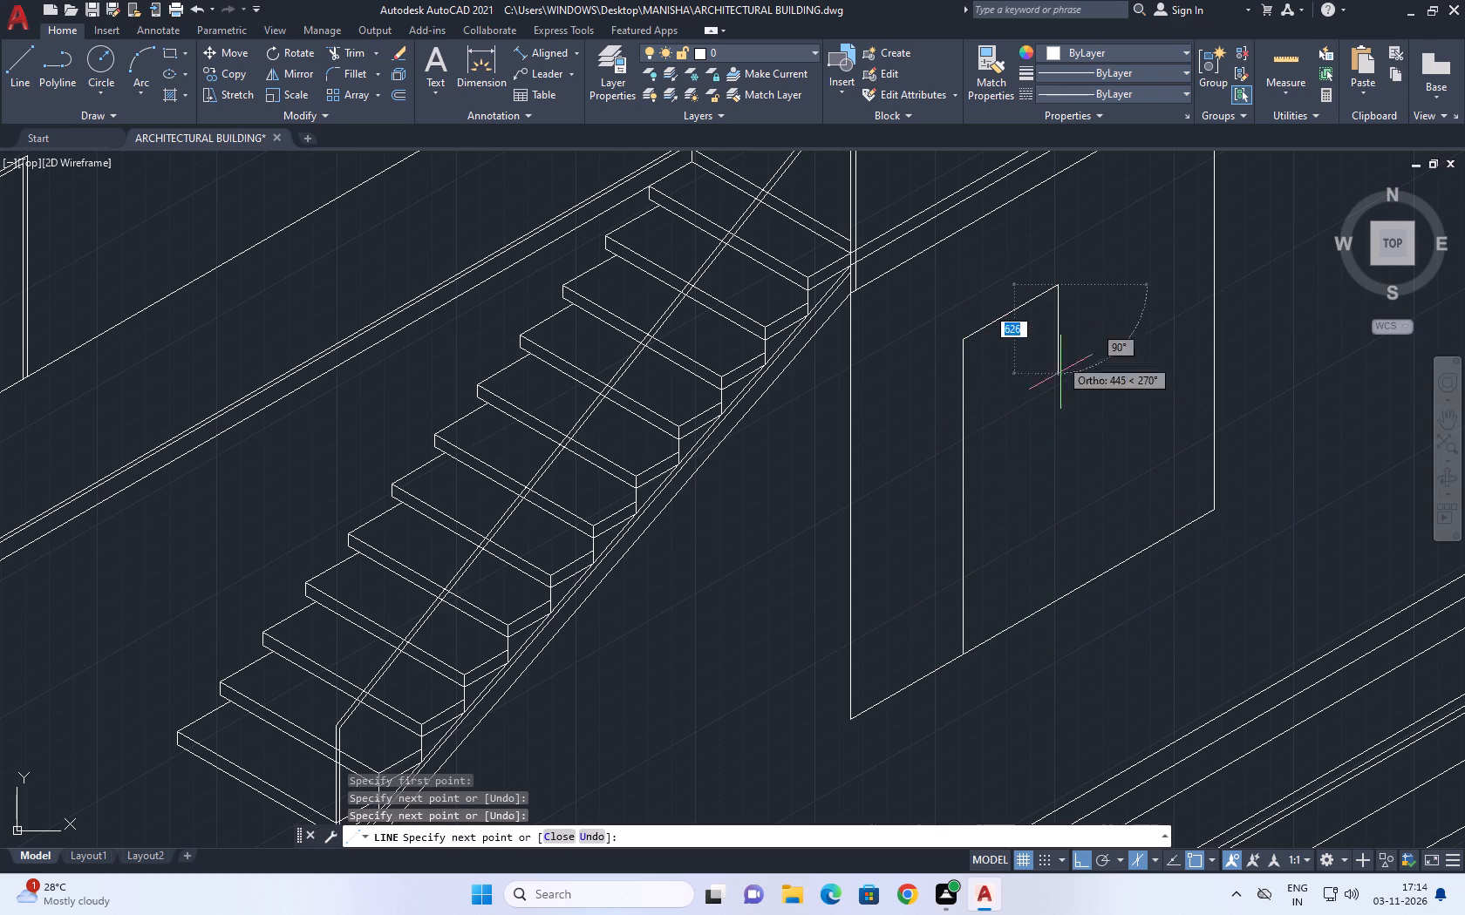
pyautogui.click(1044, 630)
pyautogui.press('Escape')
# Move the door outline's far vertical line outward along the wall to widen the opening.
pyautogui.click(1088, 430)
pyautogui.click(1039, 440)
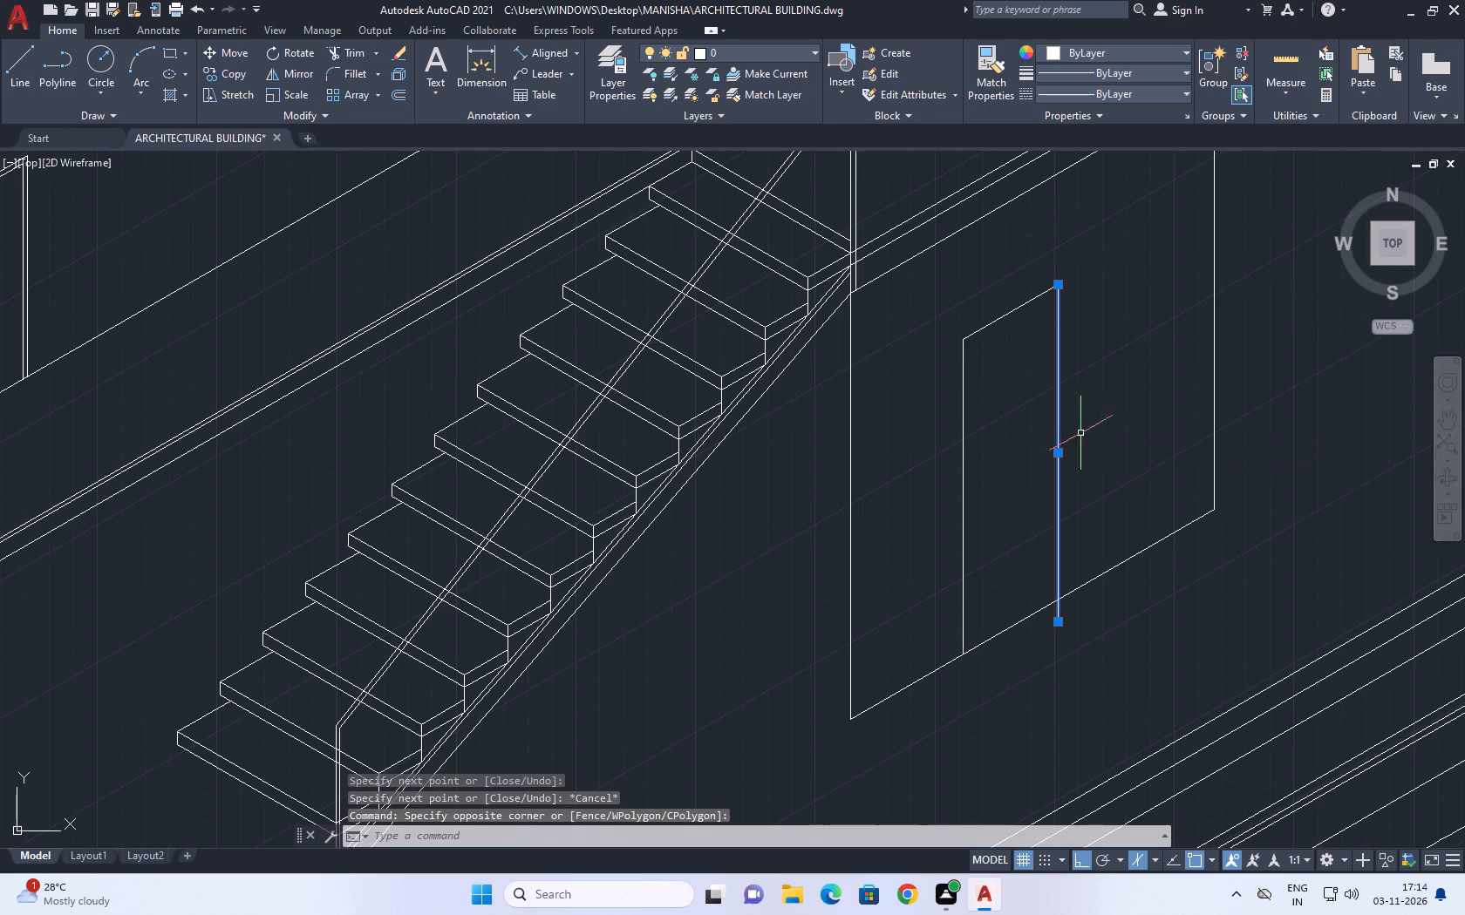
pyautogui.moveTo(1072, 452); pyautogui.dragTo(1001, 495, button='middle')
pyautogui.press('m')
pyautogui.press('space')
pyautogui.click(1027, 462)
pyautogui.click(1068, 451)
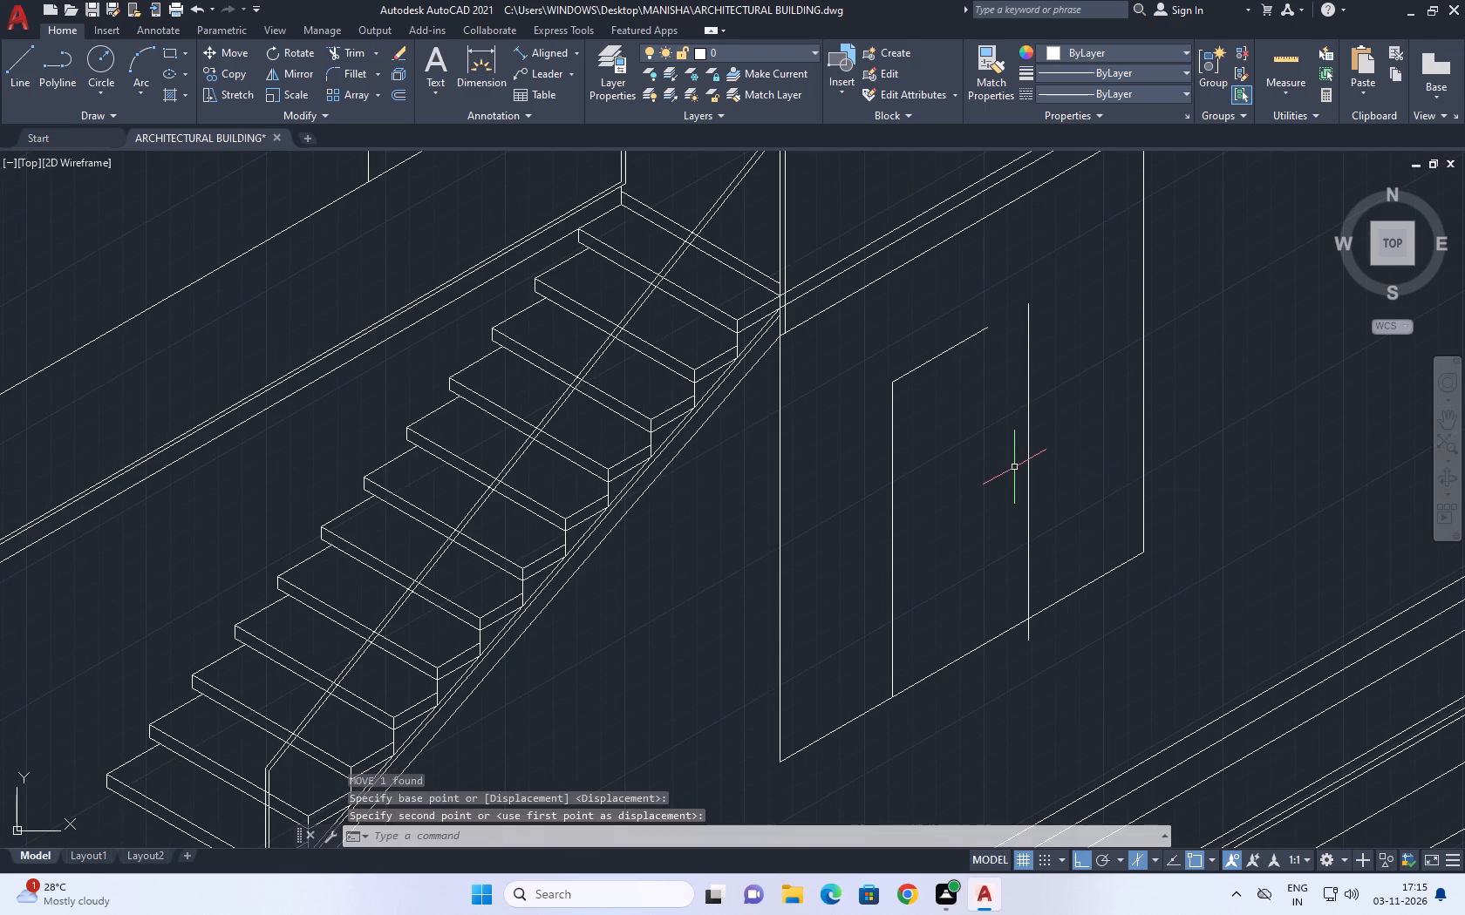
# Fillet the door's top line to the moved vertical with radius 0, and trim the vertical's overrun below the base line.
pyautogui.press('f')
pyautogui.press('space')
pyautogui.click(964, 341)
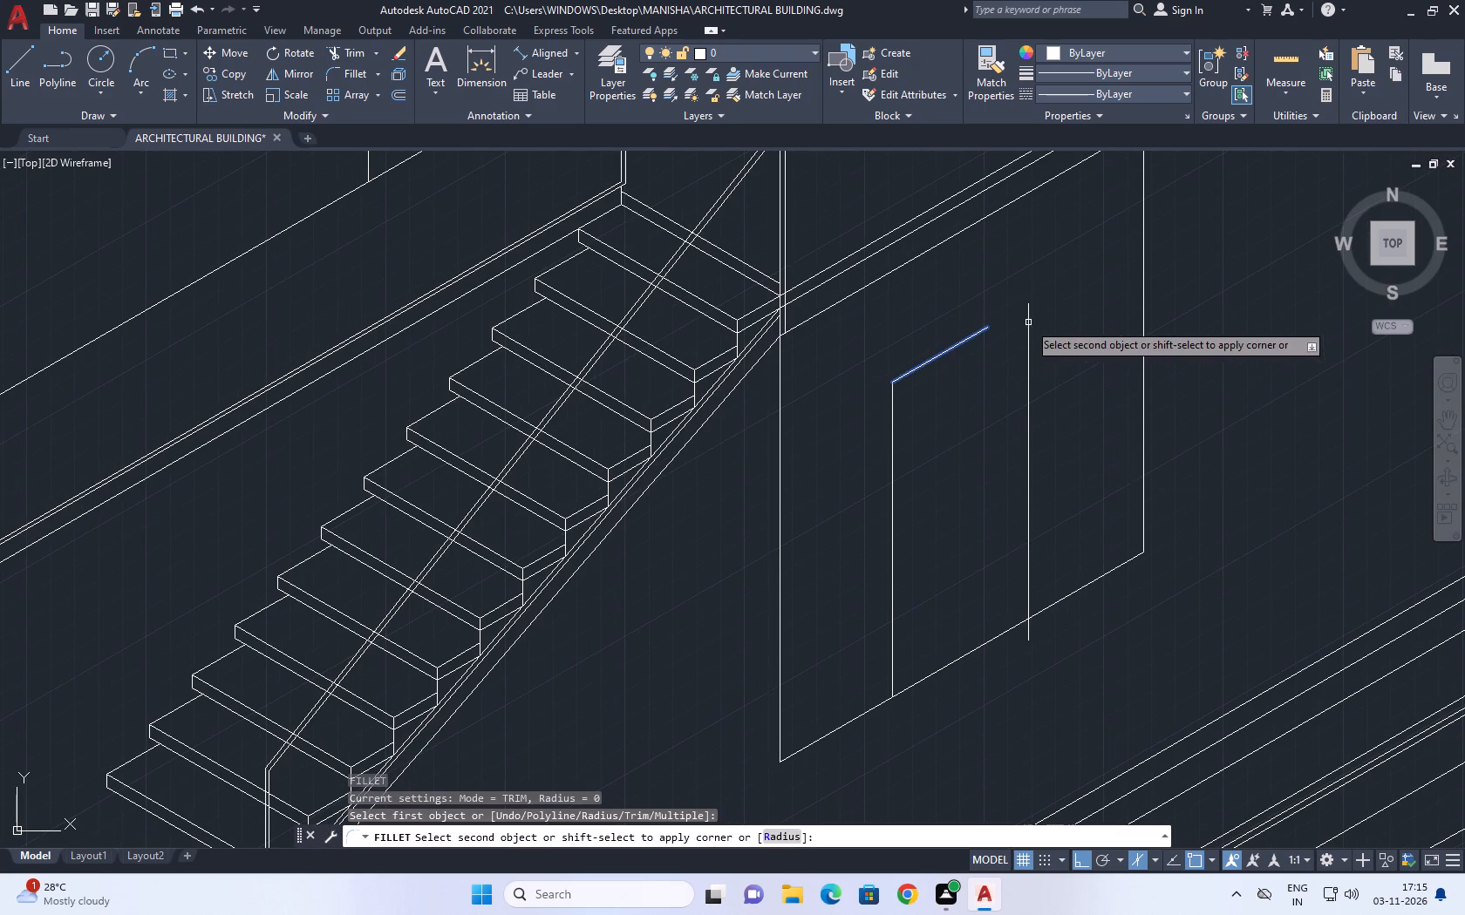
pyautogui.click(1028, 322)
pyautogui.moveTo(1038, 447); pyautogui.dragTo(1019, 372, button='middle')
pyautogui.press('t')
pyautogui.press('r')
pyautogui.press('space')
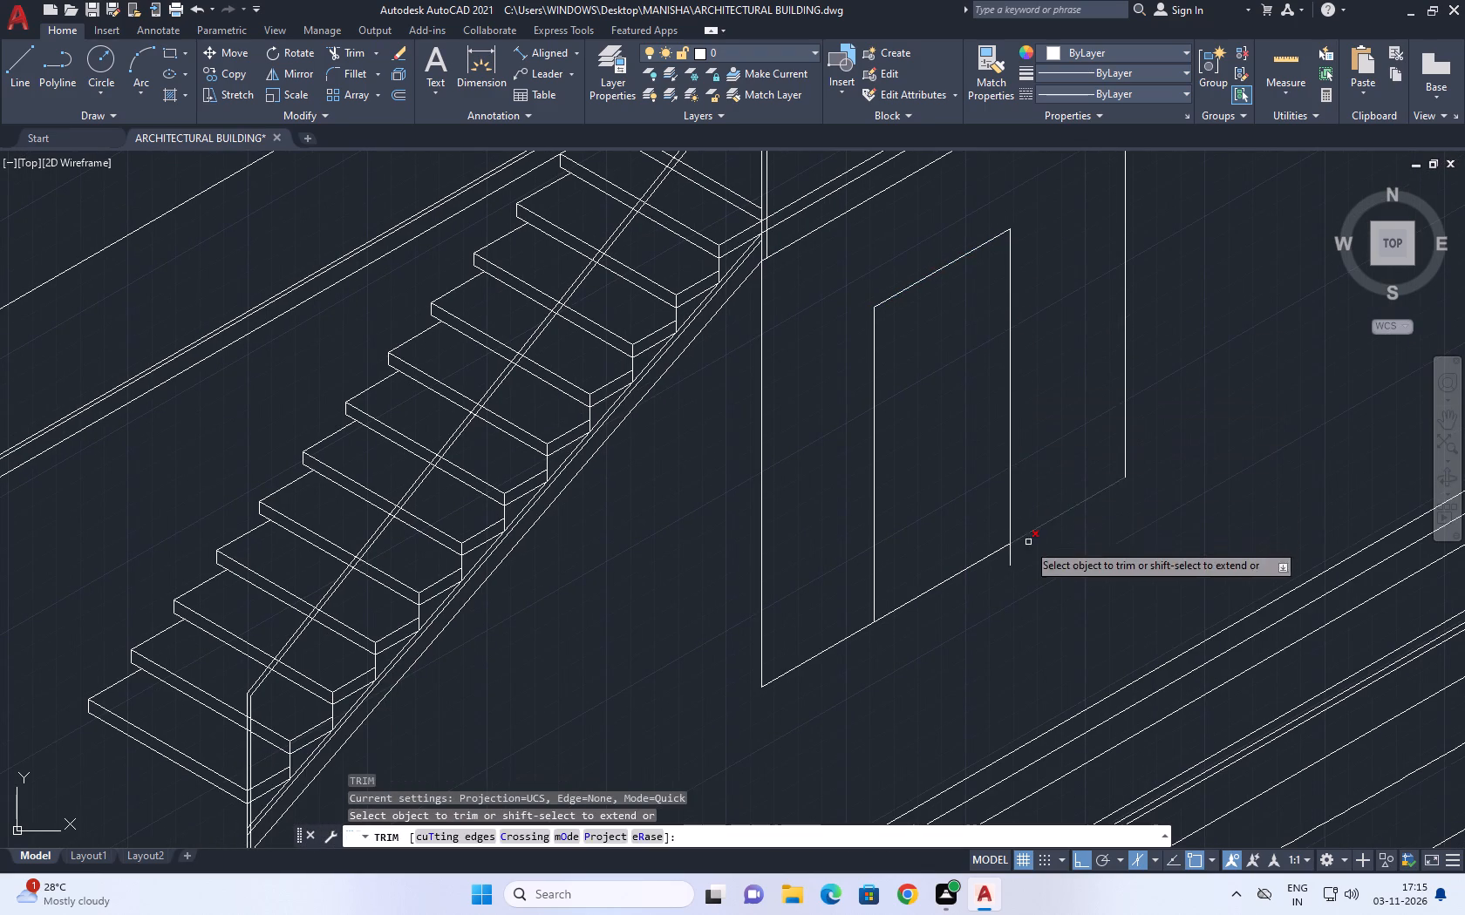
pyautogui.click(1018, 555)
pyautogui.click(987, 566)
pyautogui.scroll(-5, 1090, 522)
pyautogui.press('Escape')
# Draw a vertical line straight down from the landing's inner corner at the top of the stair.
pyautogui.moveTo(1073, 518); pyautogui.dragTo(1061, 472, button='middle')
pyautogui.moveTo(970, 444); pyautogui.dragTo(980, 456, button='middle')
pyautogui.scroll(1, 958, 409)
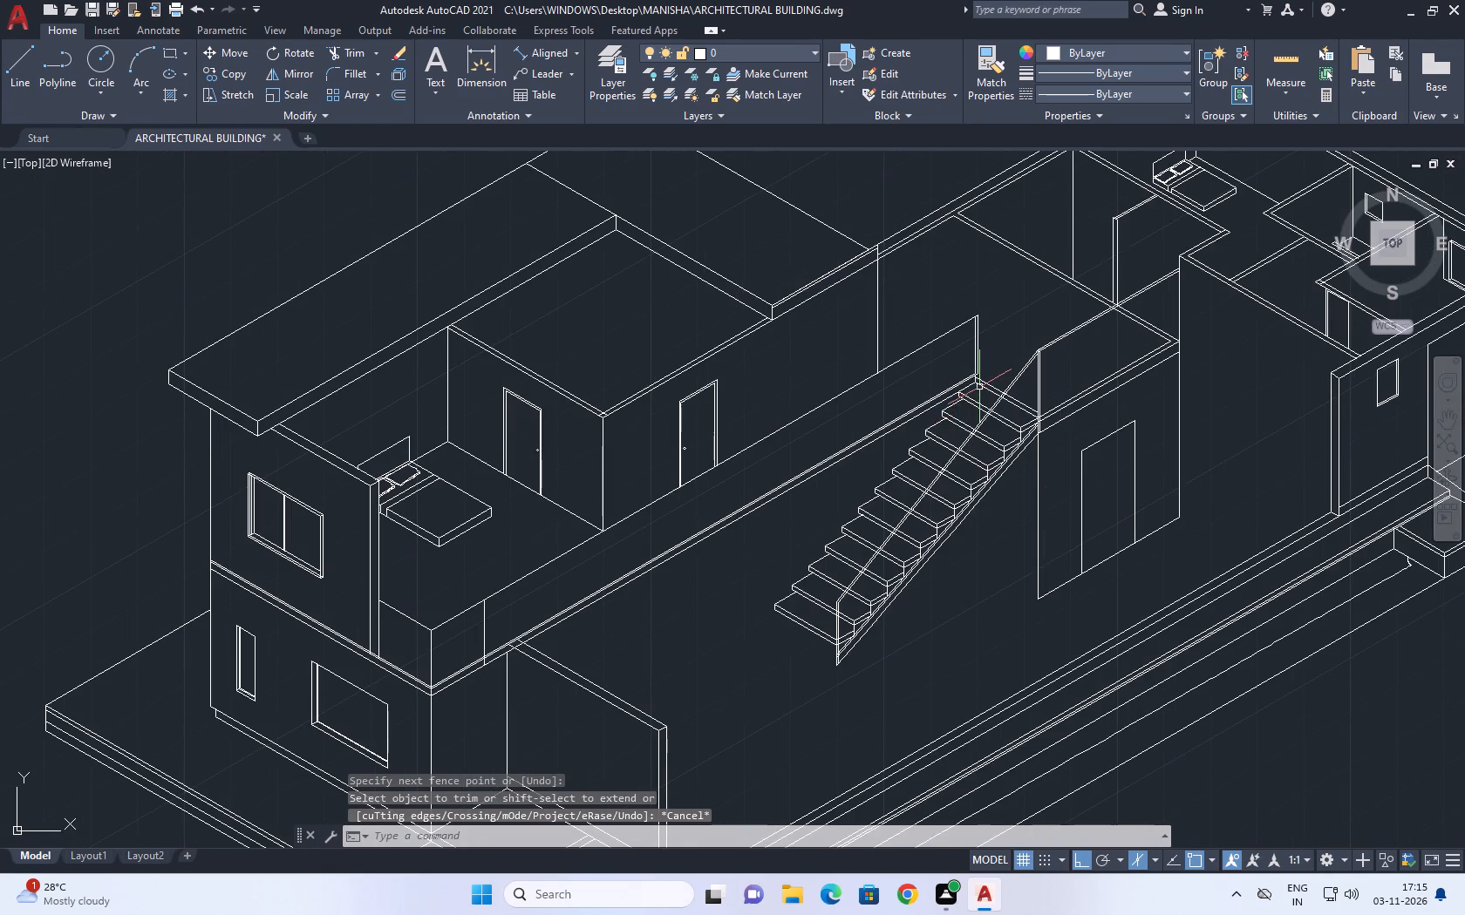
pyautogui.press('l')
pyautogui.press('space')
pyautogui.click(979, 386)
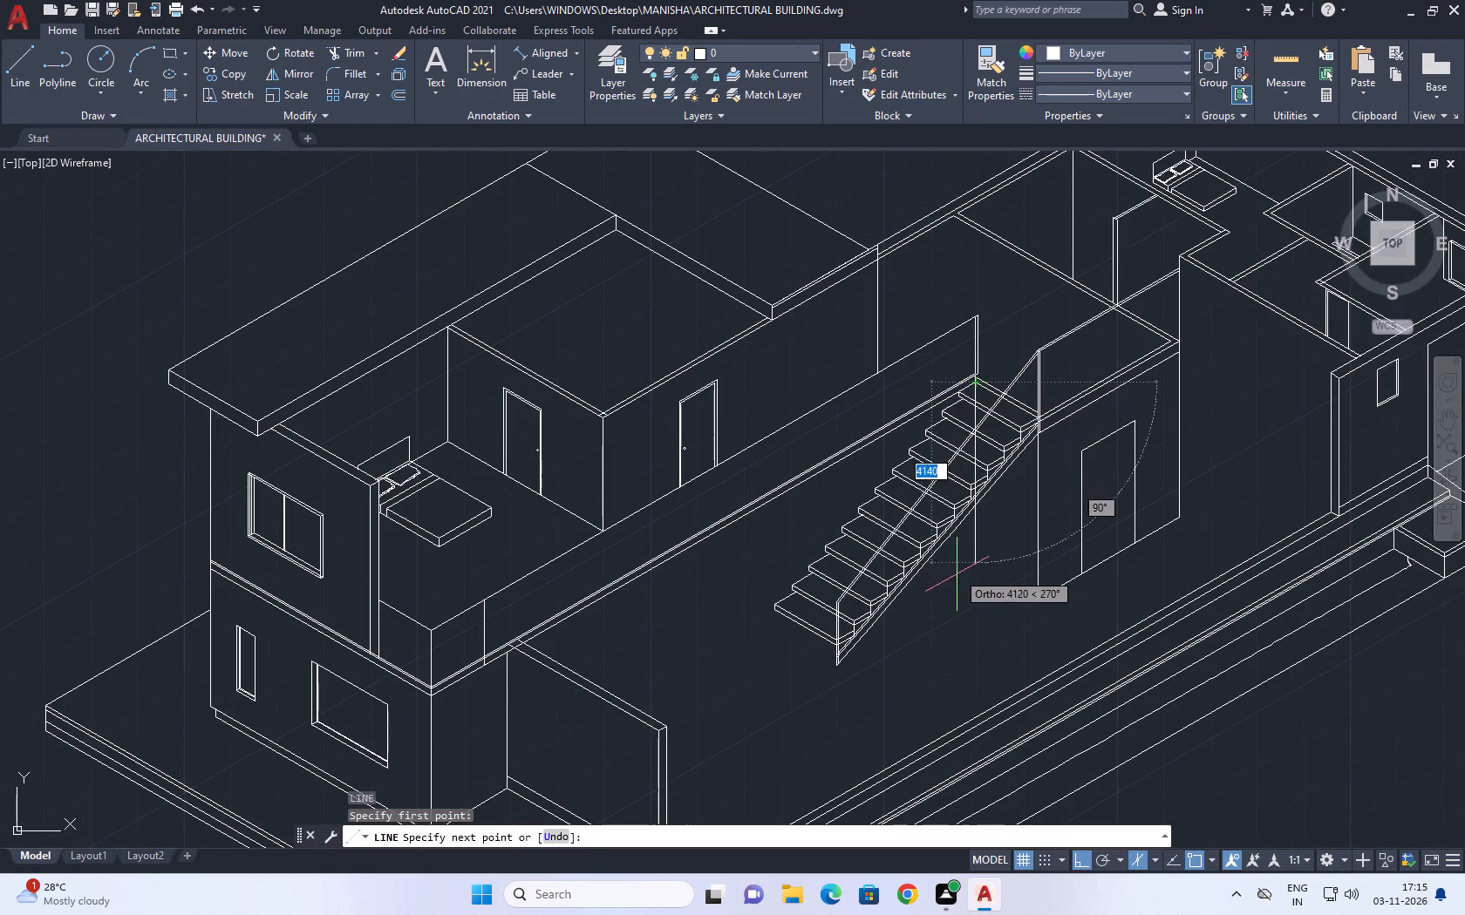
pyautogui.click(961, 581)
pyautogui.press('Escape')
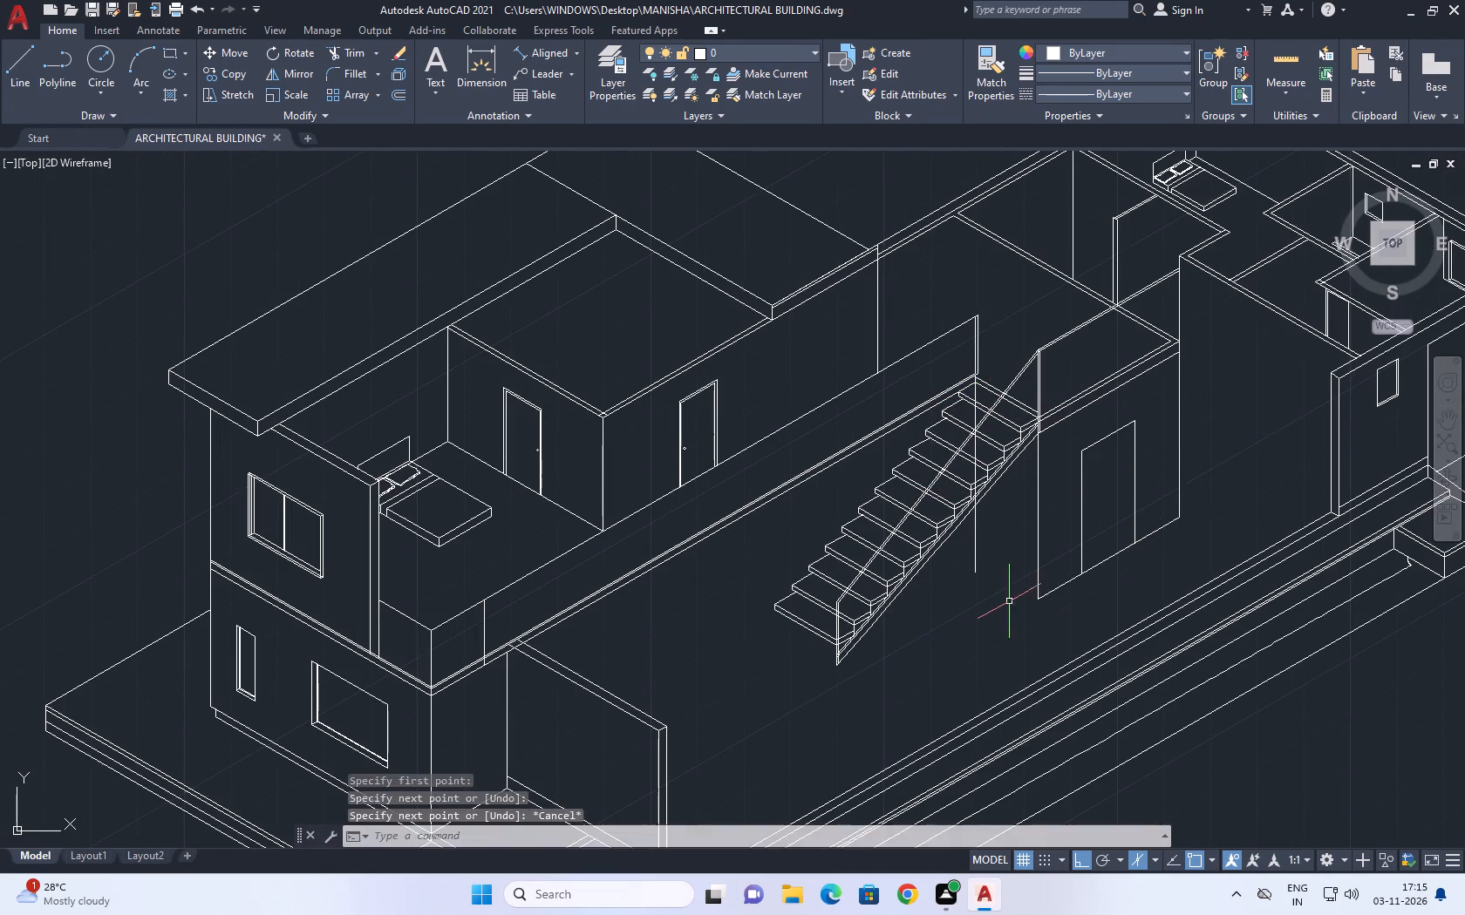
# Draw the side wall's base line at 150° from the under-landing wall's near lower corner, back past the new vertical line.
pyautogui.press('space')
pyautogui.scroll(2, 1024, 613)
pyautogui.moveTo(1047, 584); pyautogui.dragTo(1038, 575)
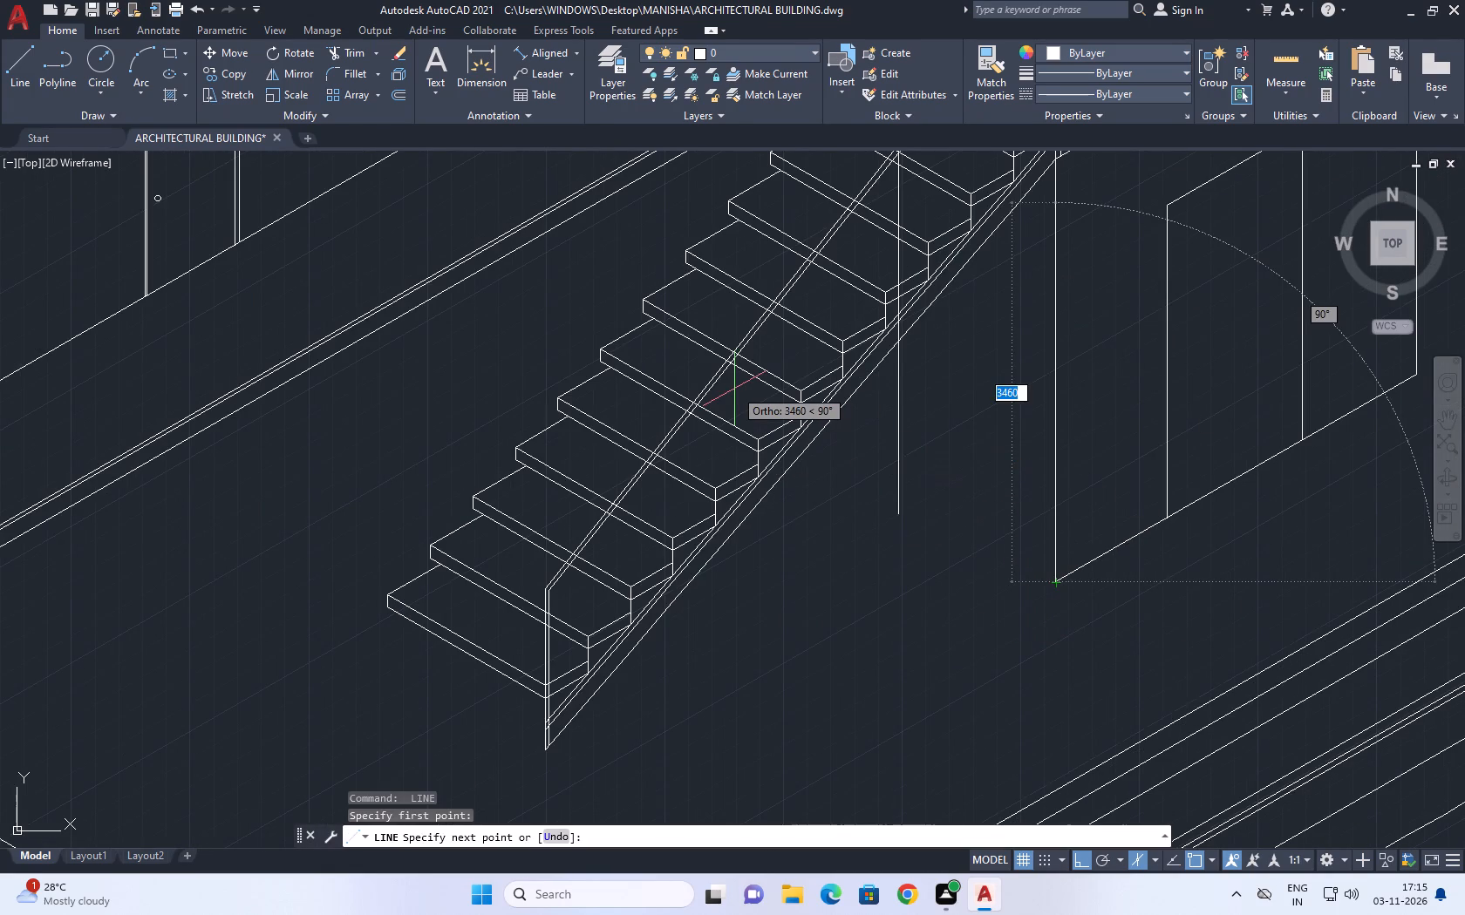
pyautogui.press('F5')
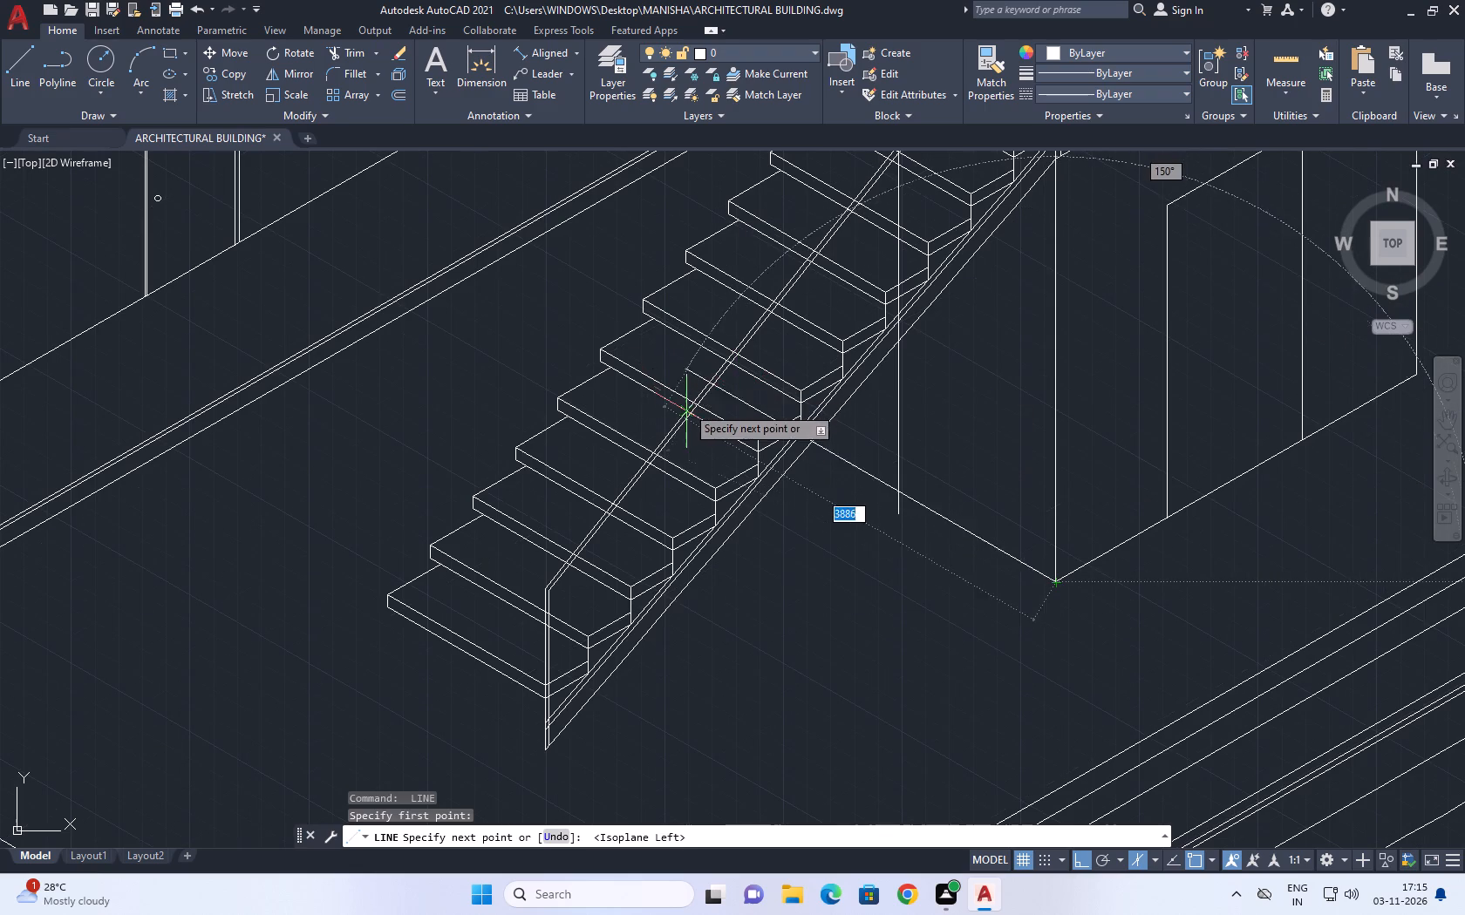
pyautogui.scroll(2, 670, 399)
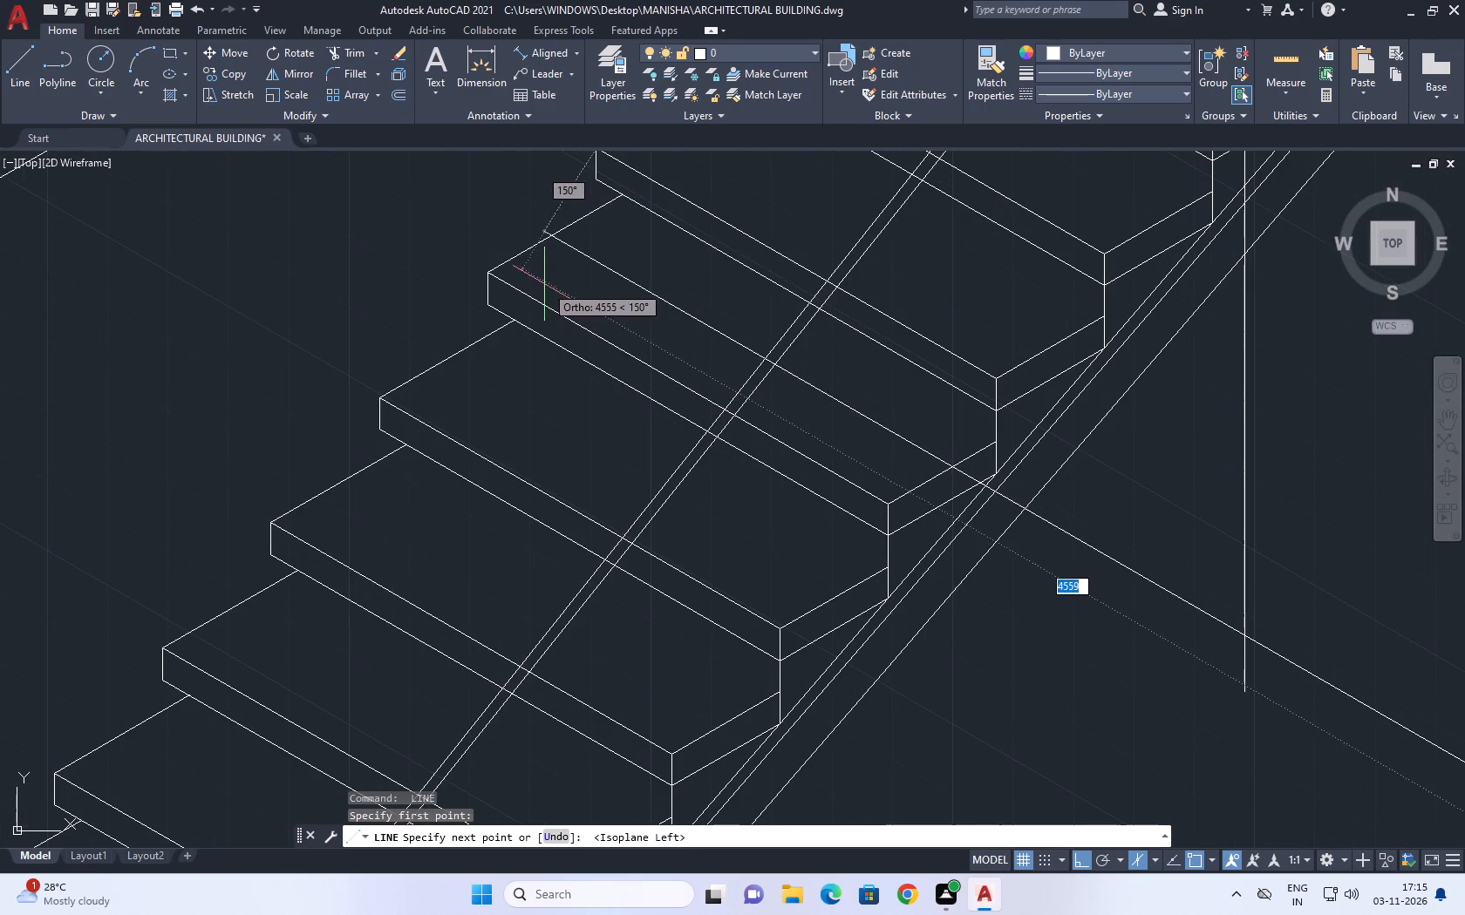
pyautogui.click(538, 281)
pyautogui.scroll(-3, 742, 386)
pyautogui.press('Escape')
# Trim the side wall's base line and vertical line to their shared corner, and erase the leftover piece across the stair treads.
pyautogui.press('t')
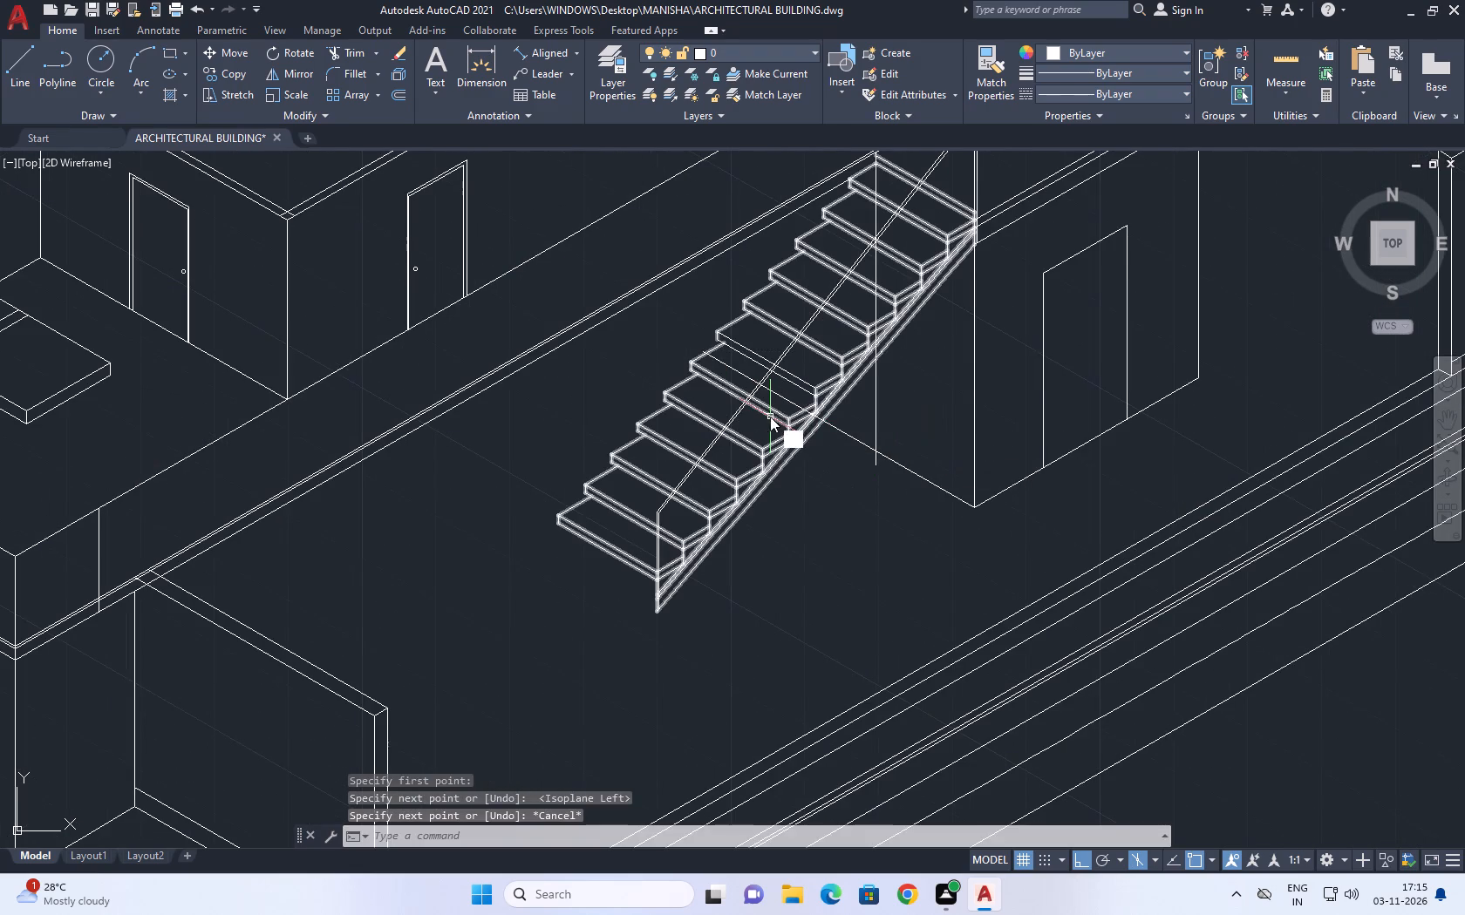
pyautogui.press('r')
pyautogui.press('space')
pyautogui.click(845, 436)
pyautogui.scroll(2, 876, 469)
pyautogui.click(870, 457)
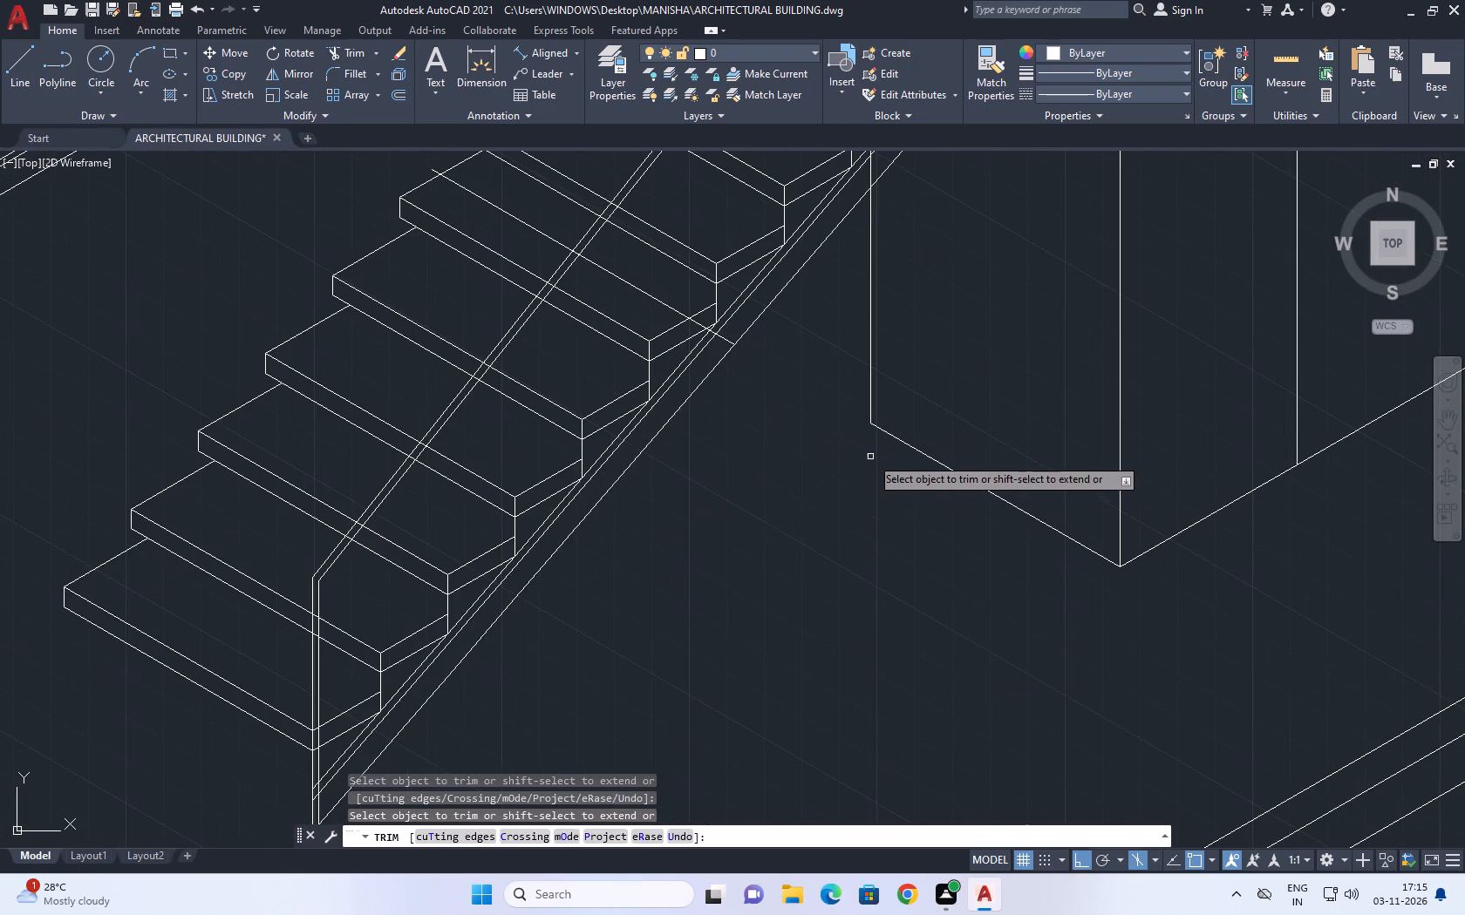
pyautogui.press('Escape')
pyautogui.click(663, 293)
pyautogui.click(638, 304)
pyautogui.press('Delete')
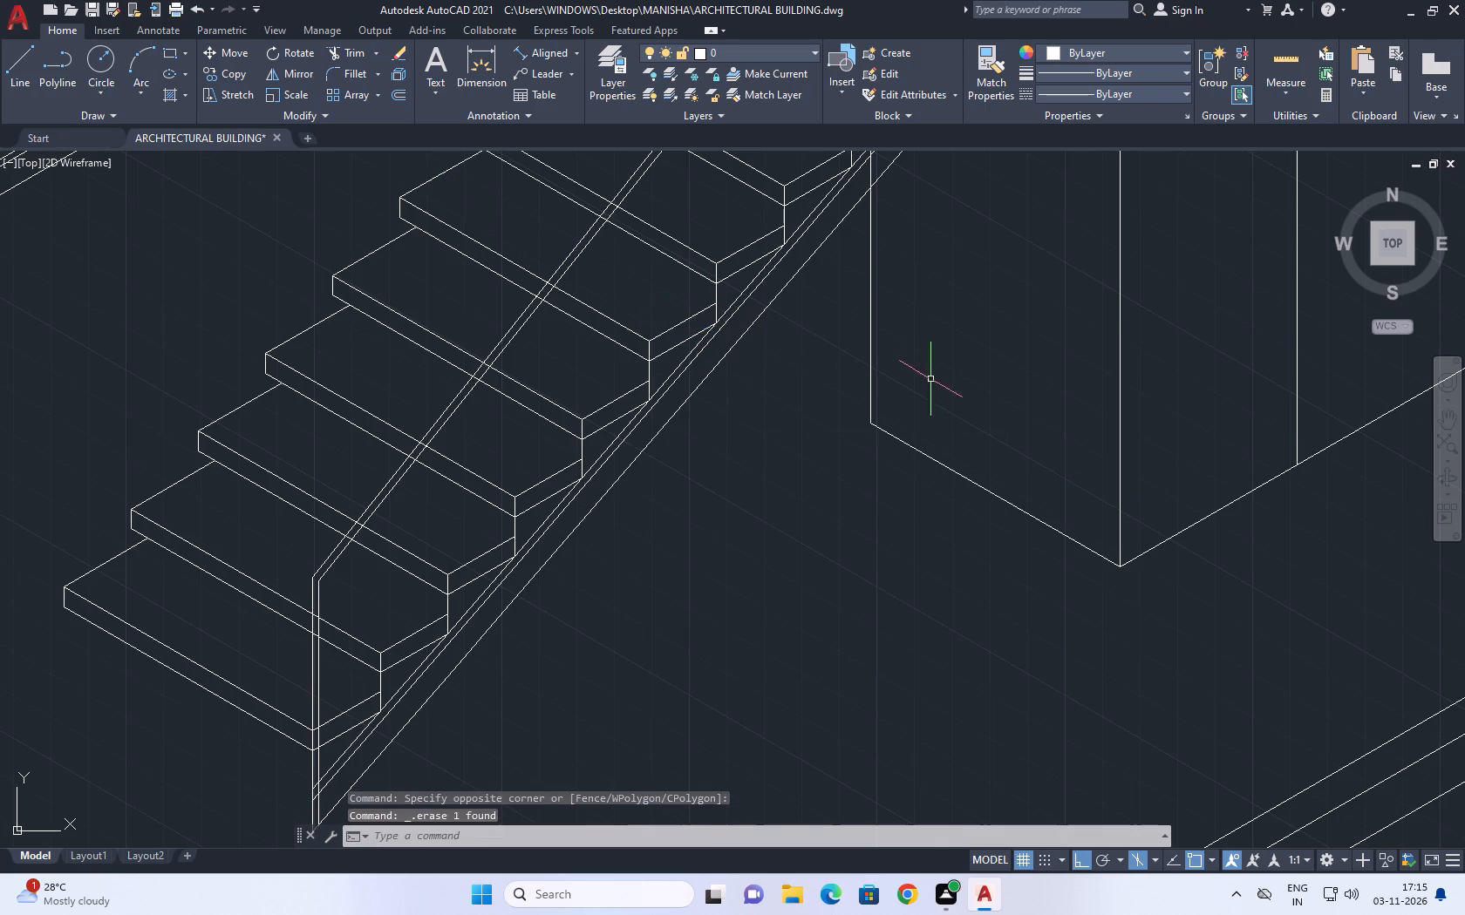
# Trim the side wall's vertical line at the underside of the stair and erase its portion across the treads.
pyautogui.scroll(-3, 915, 384)
pyautogui.scroll(-1, 1041, 421)
pyautogui.scroll(2, 982, 334)
pyautogui.write('tr')
pyautogui.scroll(2, 980, 342)
pyautogui.press('space')
pyautogui.click(882, 593)
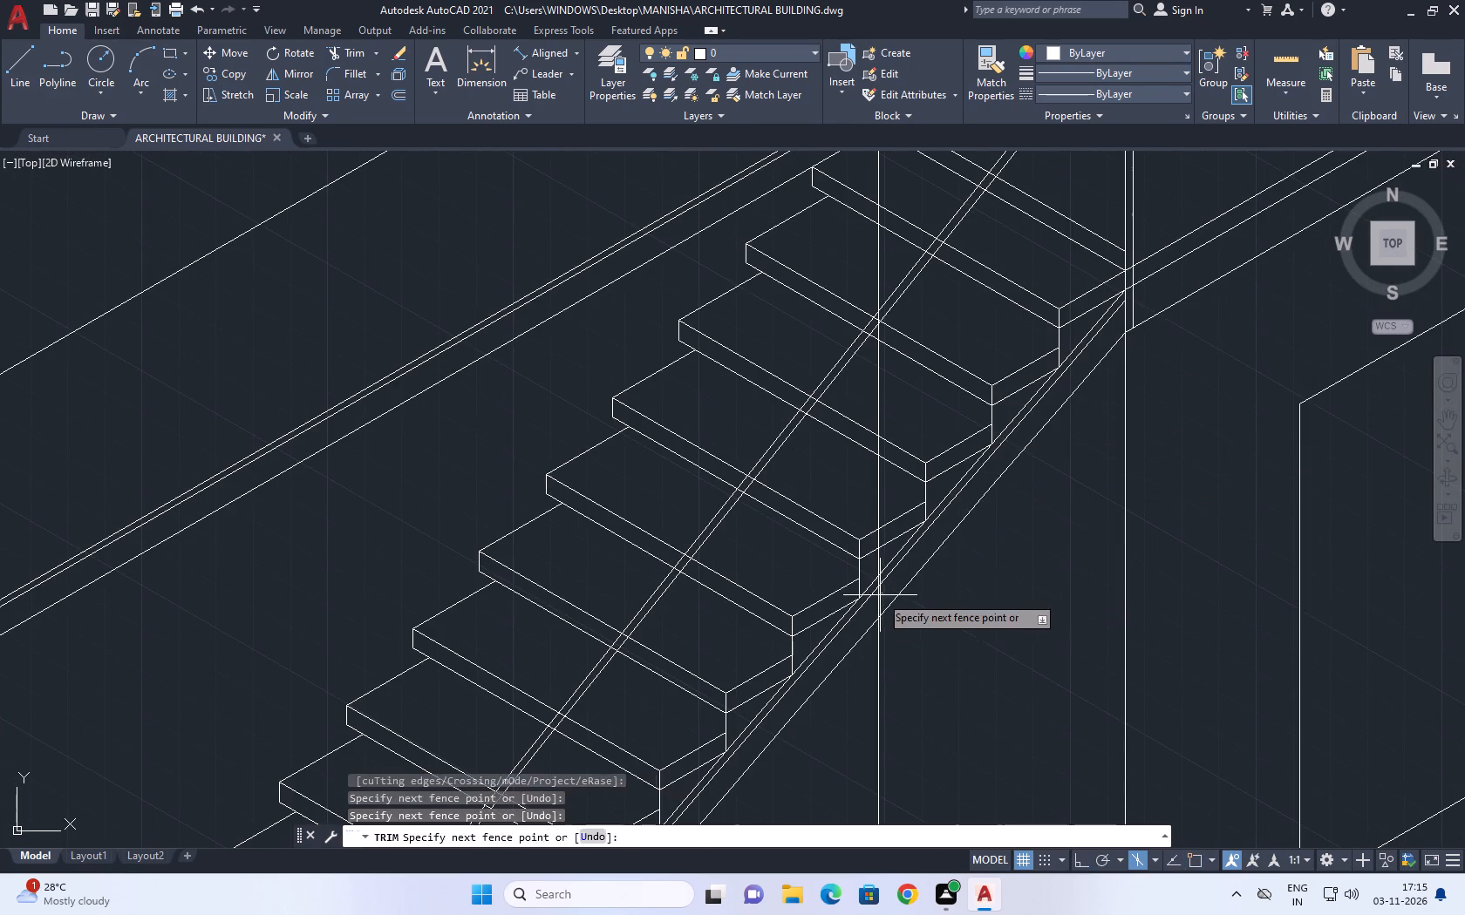
pyautogui.click(869, 609)
pyautogui.scroll(2, 881, 566)
pyautogui.scroll(-5, 877, 549)
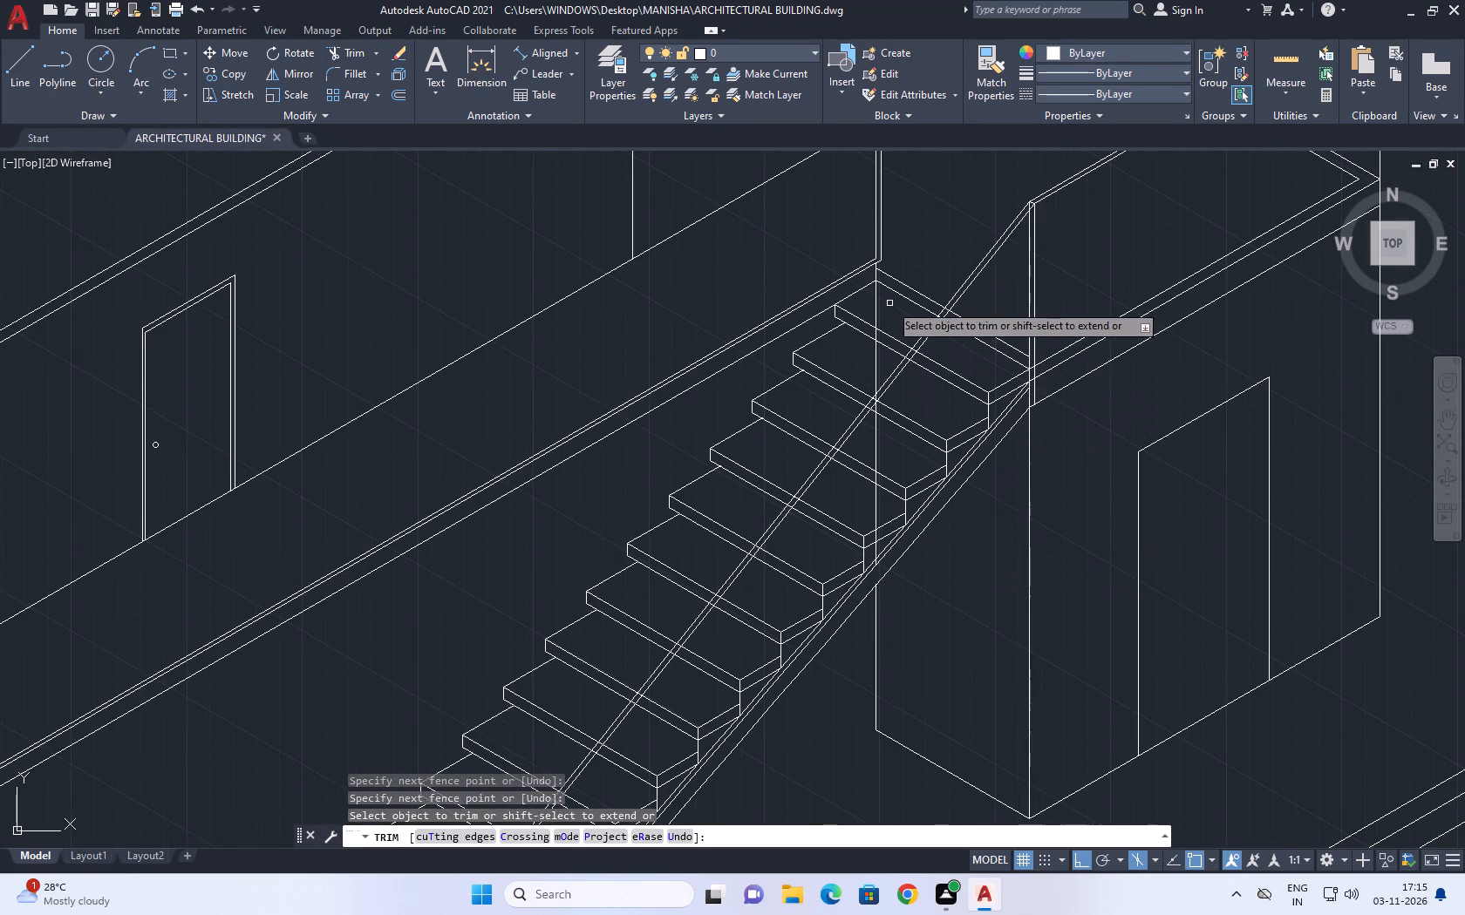
pyautogui.click(875, 293)
pyautogui.press('Escape')
pyautogui.scroll(1, 865, 382)
pyautogui.click(893, 346)
pyautogui.click(839, 342)
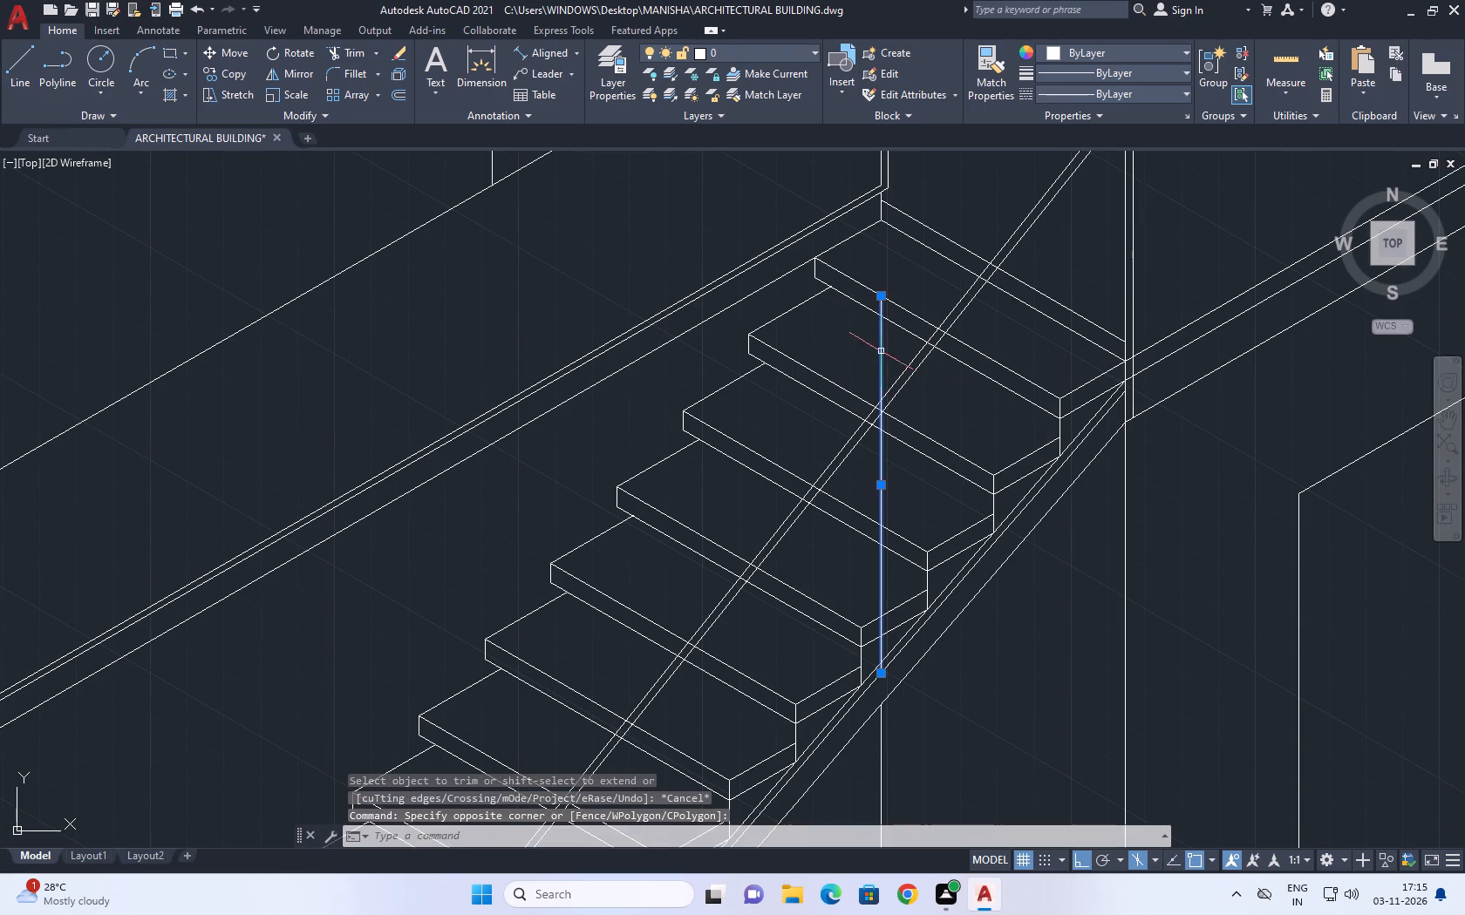
pyautogui.press('Delete')
# Draw an isometric rectangle about 1750 long on the floor beside the stair foot, running the last side past the starting corner.
pyautogui.scroll(-3, 882, 425)
pyautogui.moveTo(874, 547); pyautogui.dragTo(848, 501, button='middle')
pyautogui.scroll(1, 1053, 490)
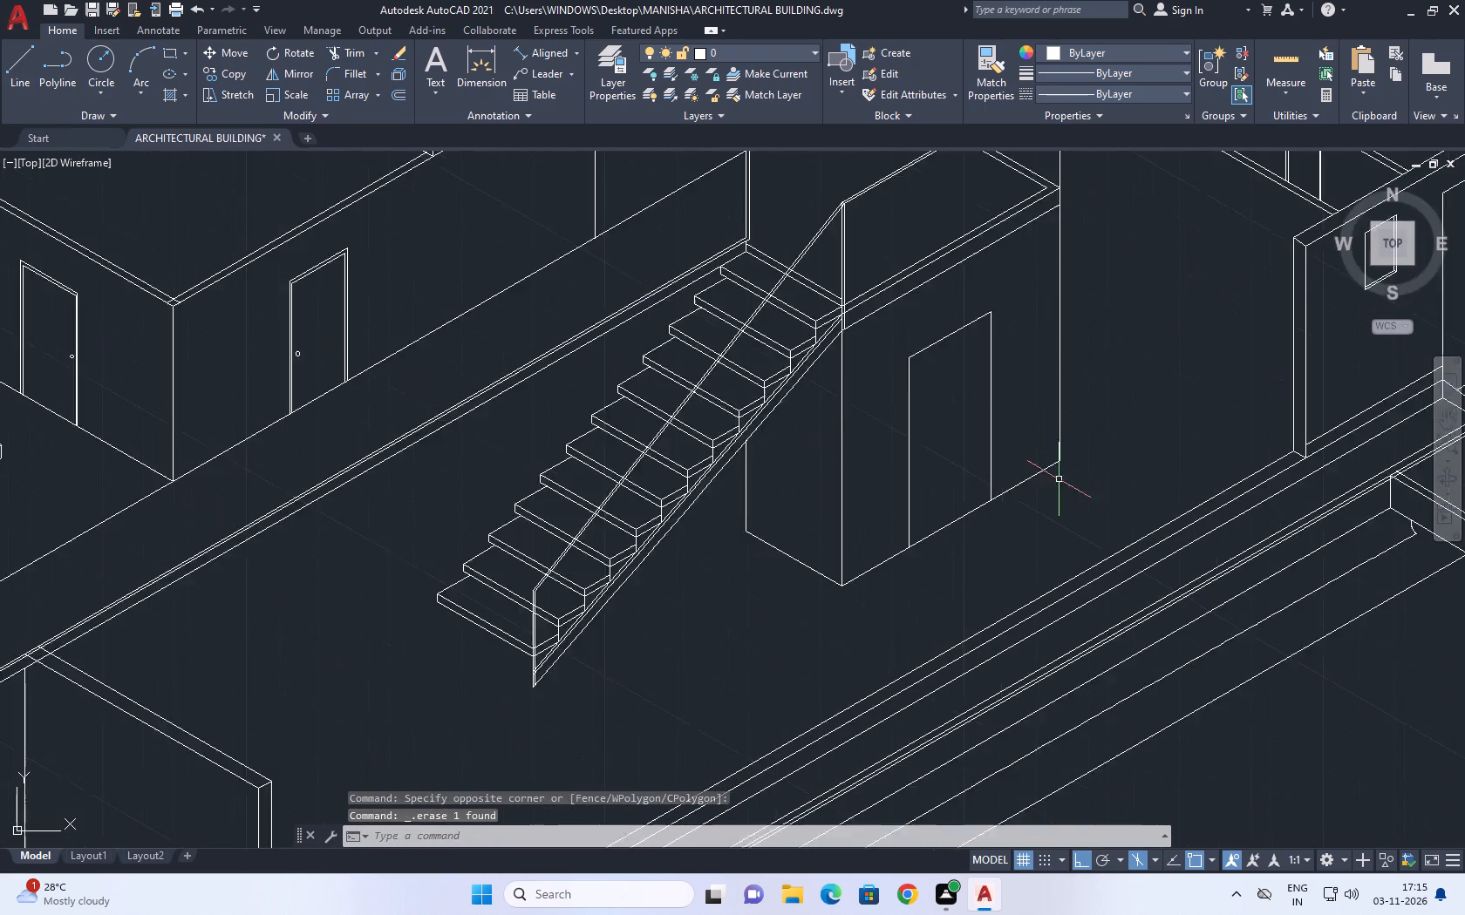
pyautogui.scroll(-2, 1059, 478)
pyautogui.moveTo(901, 500); pyautogui.dragTo(941, 520, button='middle')
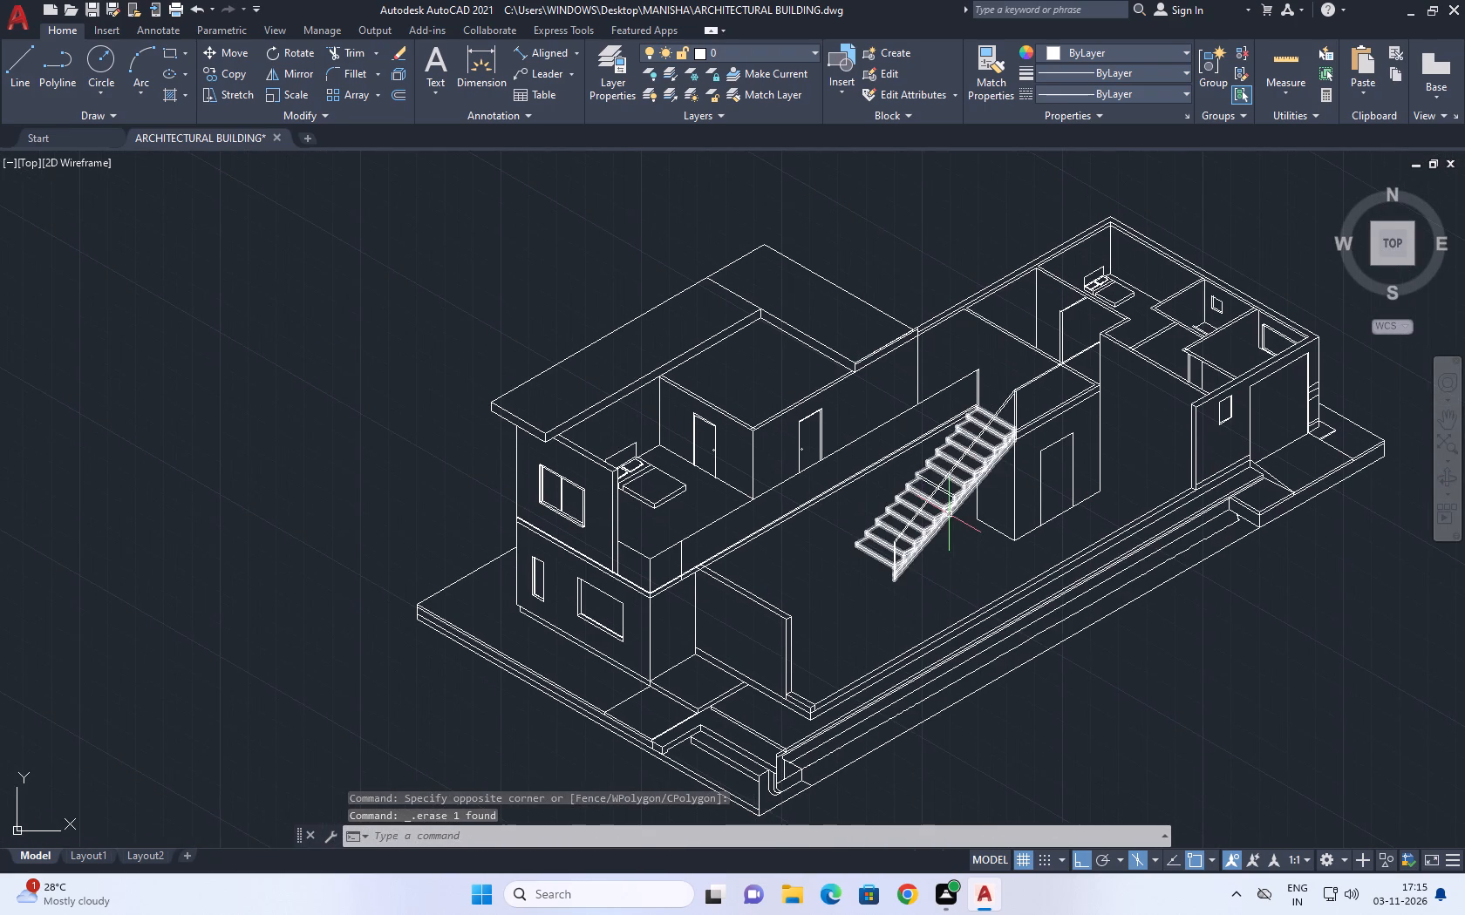
pyautogui.press('l')
pyautogui.press('space')
pyautogui.scroll(4, 927, 557)
pyautogui.moveTo(975, 583); pyautogui.dragTo(973, 583, button='middle')
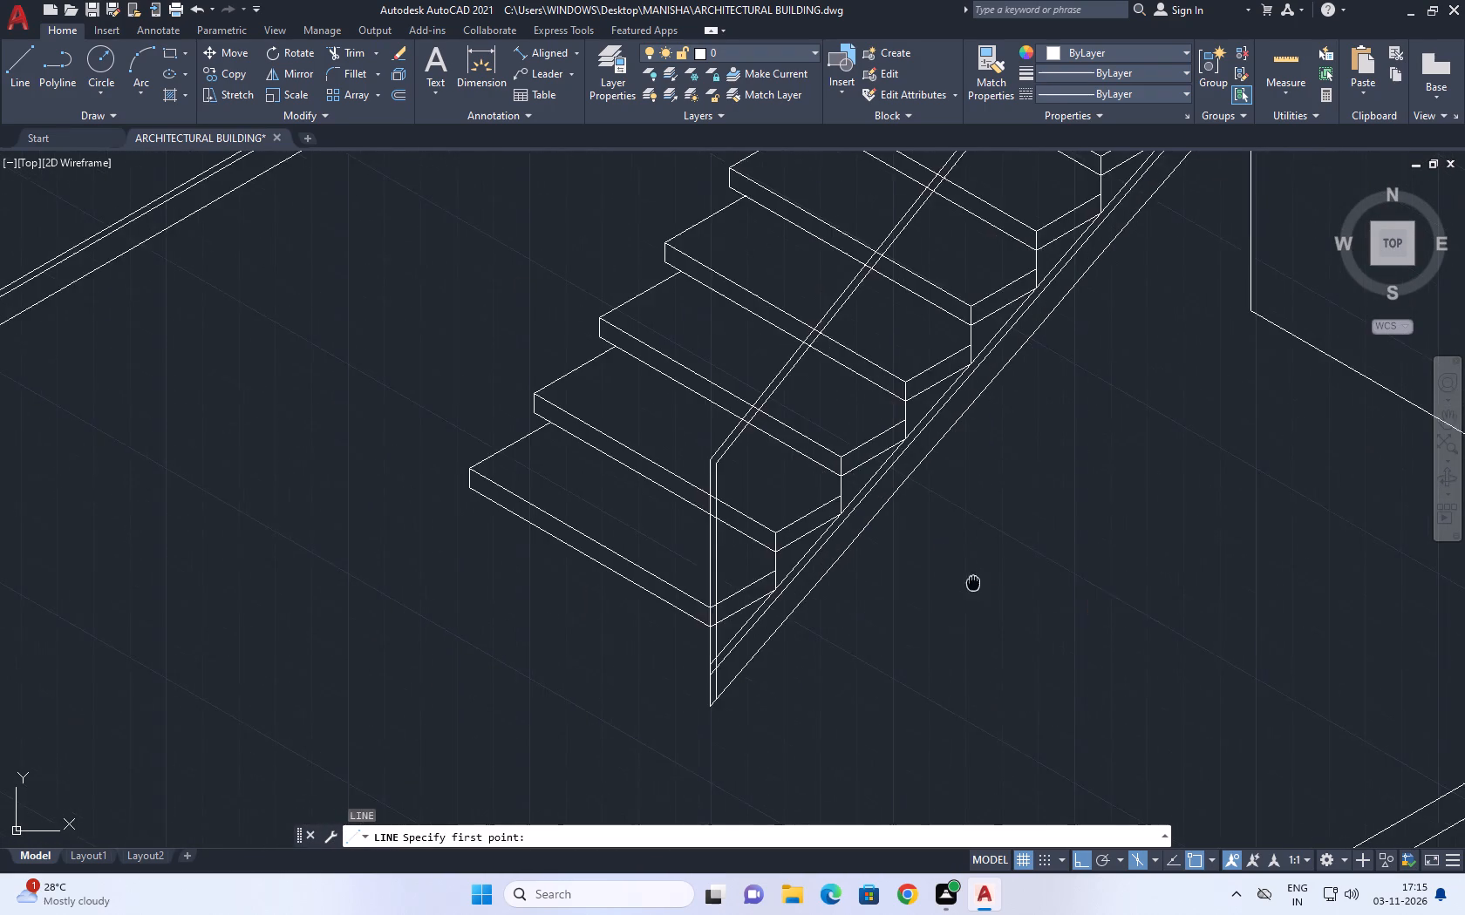
pyautogui.moveTo(973, 583); pyautogui.dragTo(956, 561, button='middle')
pyautogui.click(888, 554)
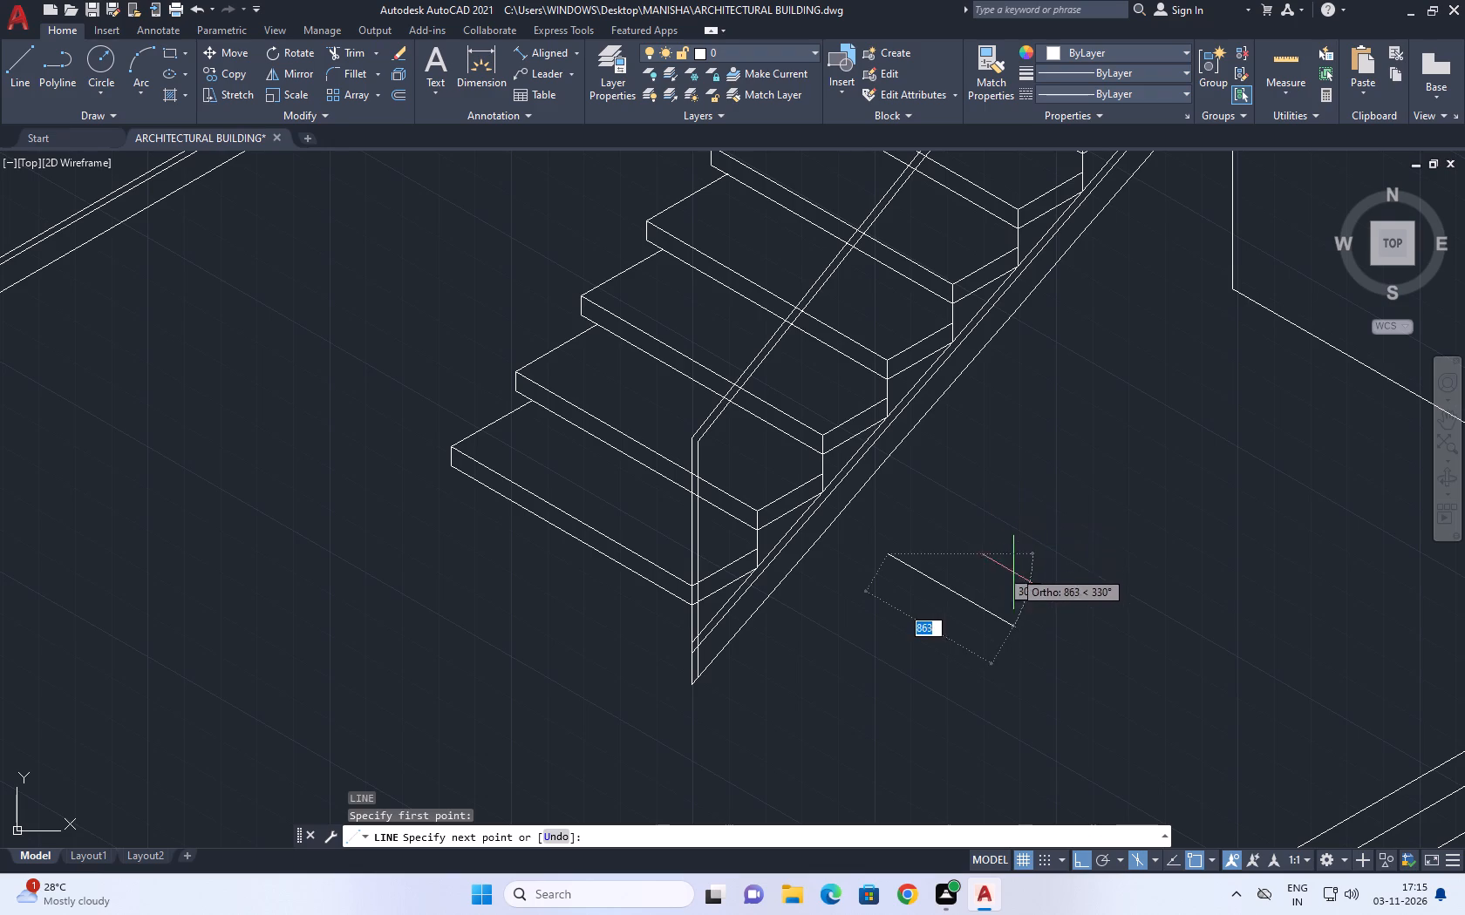
pyautogui.moveTo(1082, 668); pyautogui.dragTo(967, 492, button='middle')
pyautogui.scroll(-3, 944, 434)
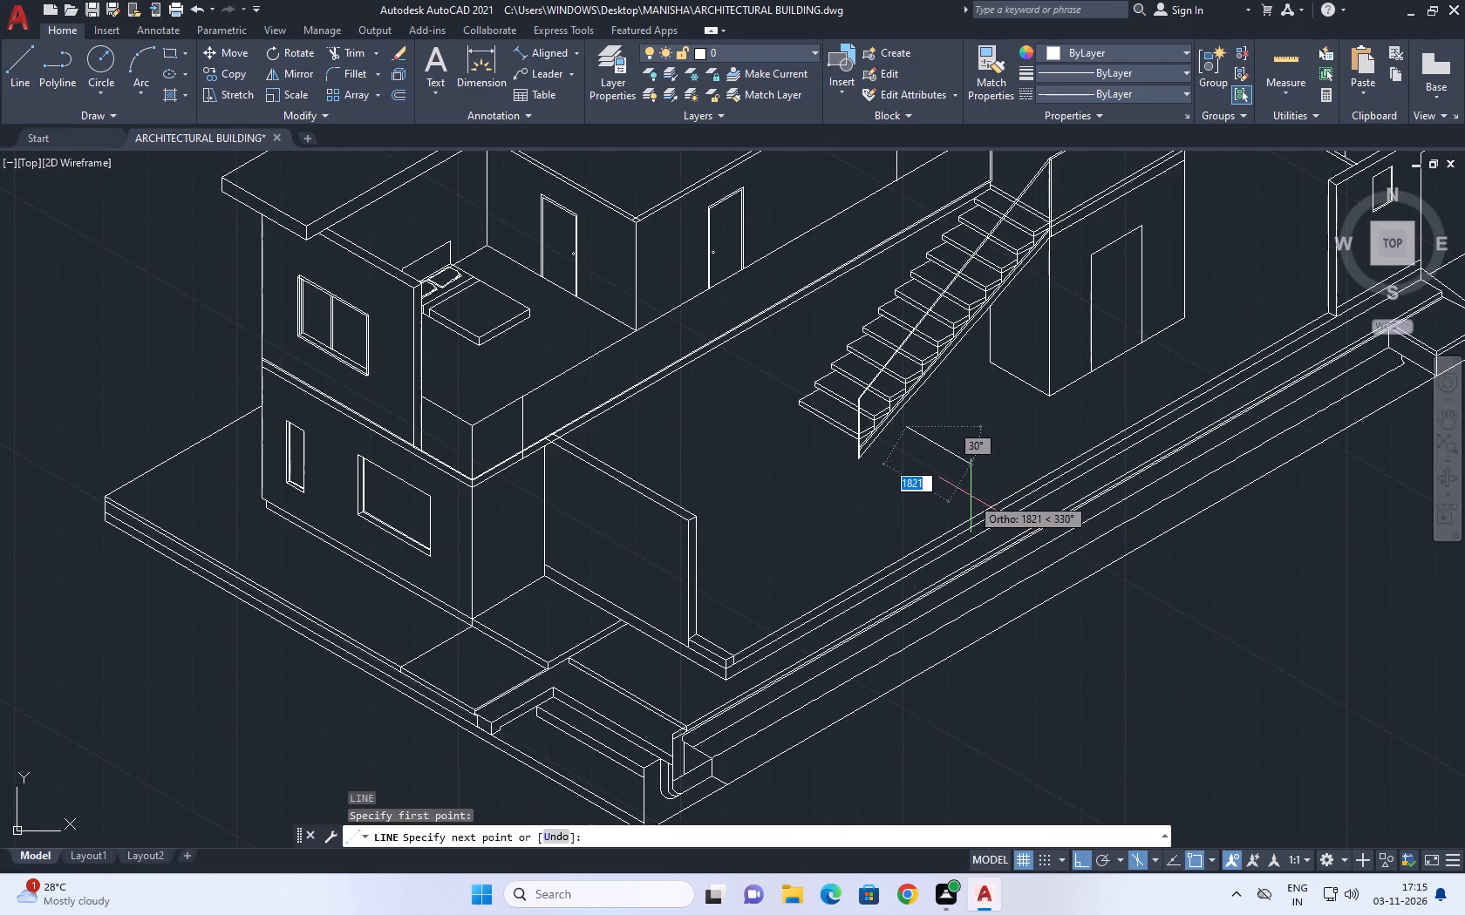
pyautogui.scroll(3, 969, 493)
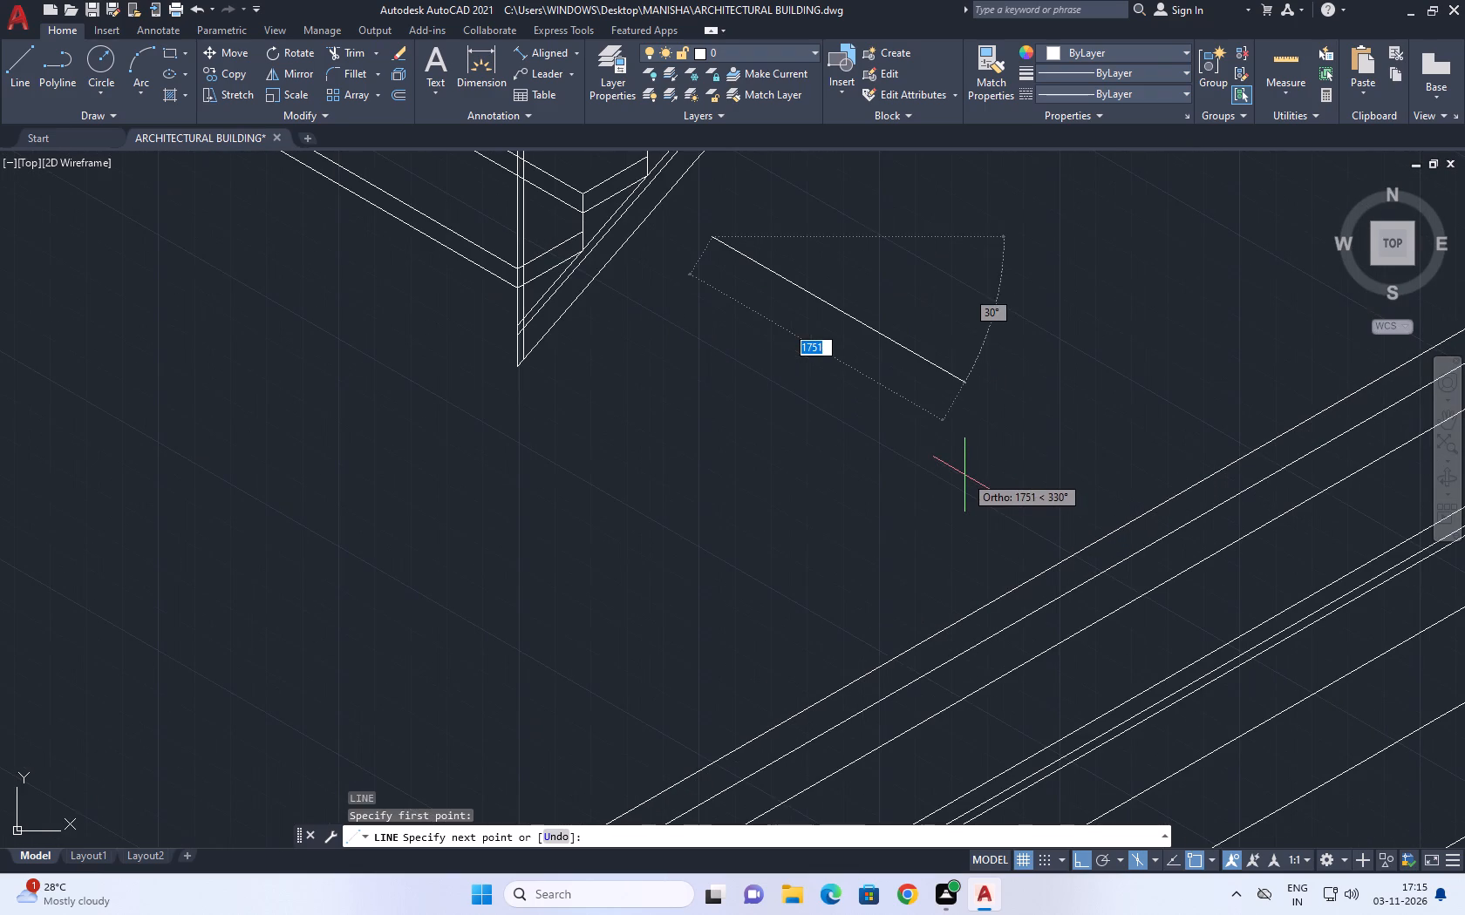
pyautogui.click(964, 469)
pyautogui.moveTo(1064, 375); pyautogui.dragTo(919, 504, button='middle')
pyautogui.press('F5')
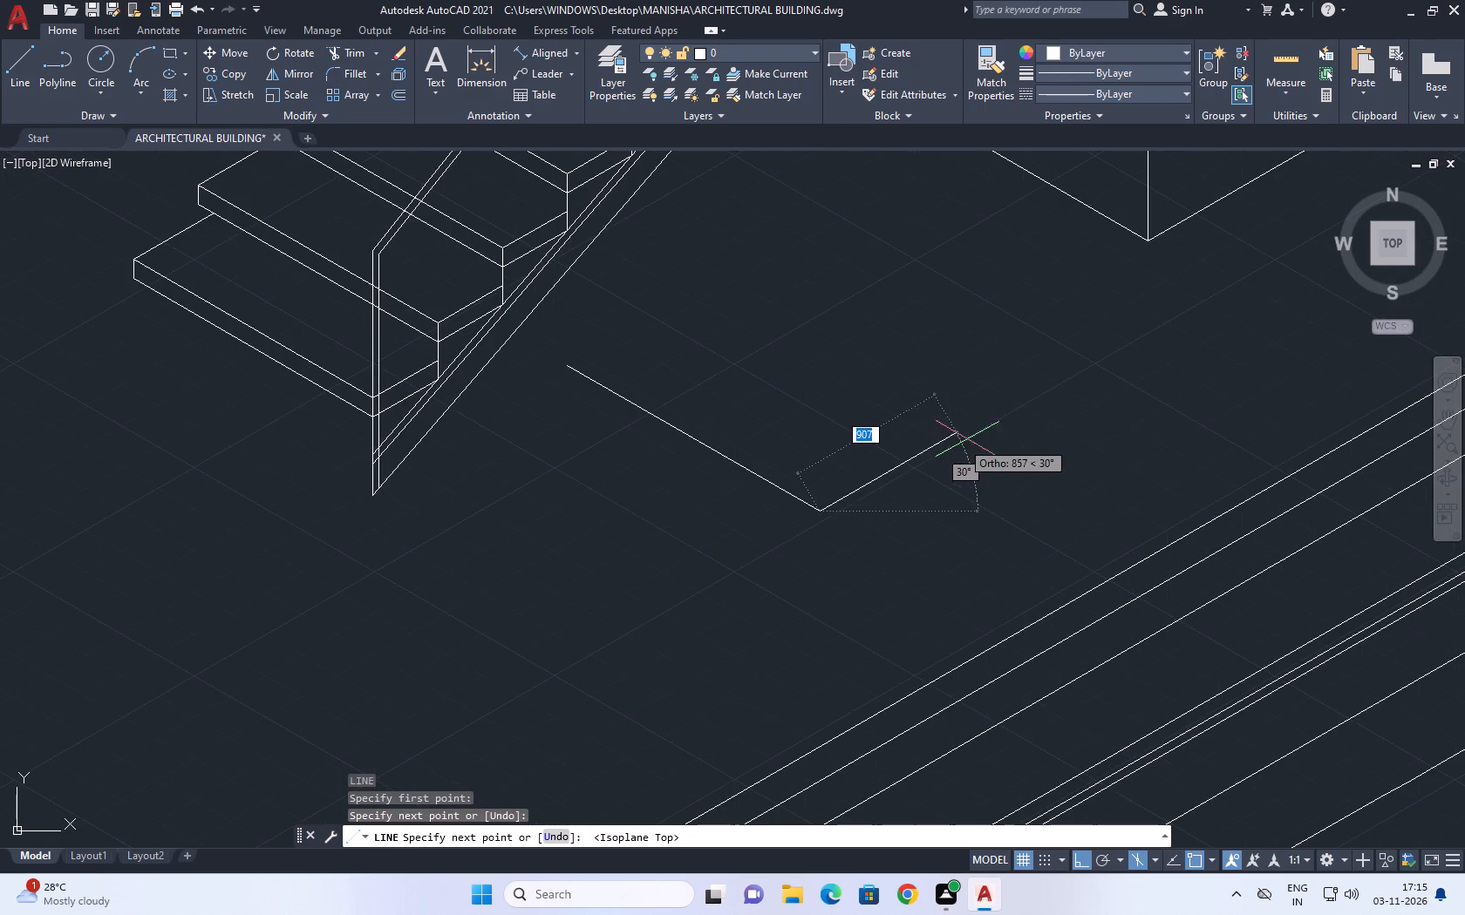
pyautogui.click(955, 413)
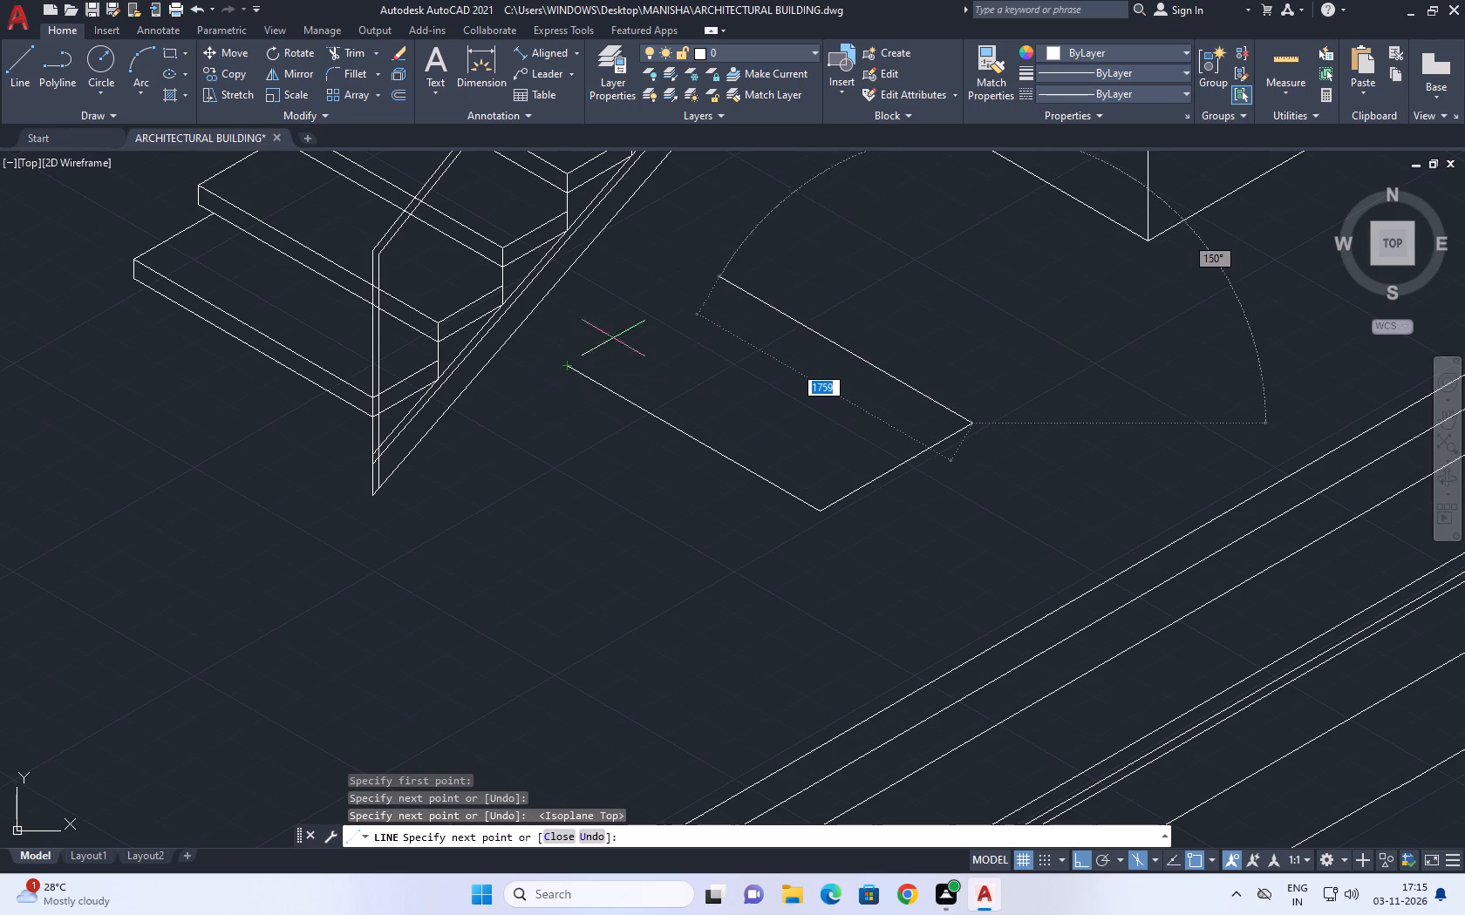
pyautogui.click(726, 283)
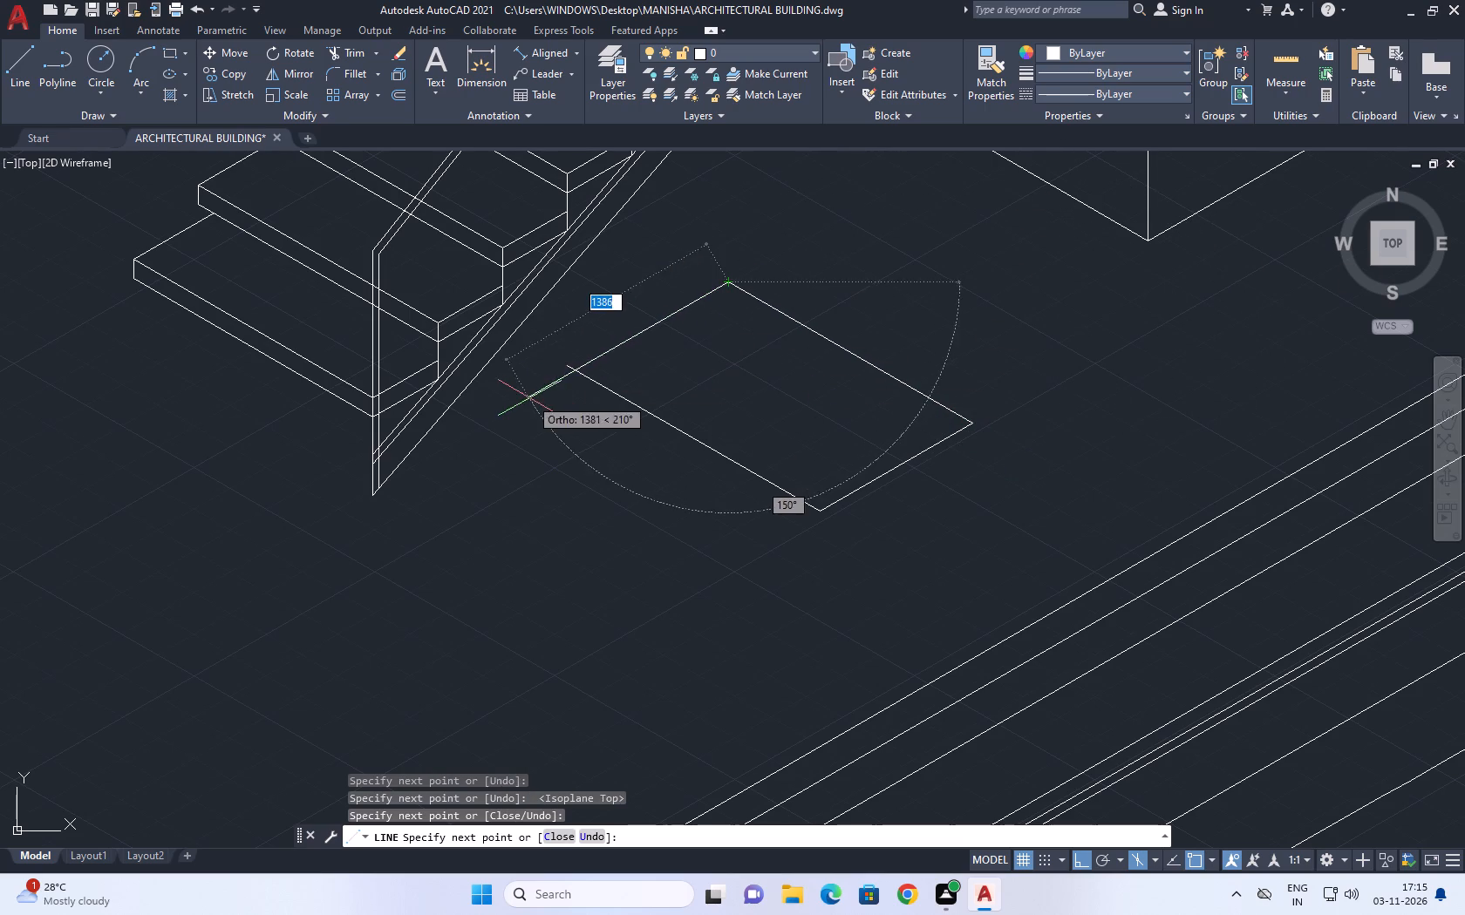
pyautogui.click(533, 400)
pyautogui.press('Escape')
# Trim both overruns at the isometric rectangle's corner nearest the stair, undoing the wrong cut on the way.
pyautogui.press('t')
pyautogui.press('r')
pyautogui.press('space')
pyautogui.scroll(2, 589, 385)
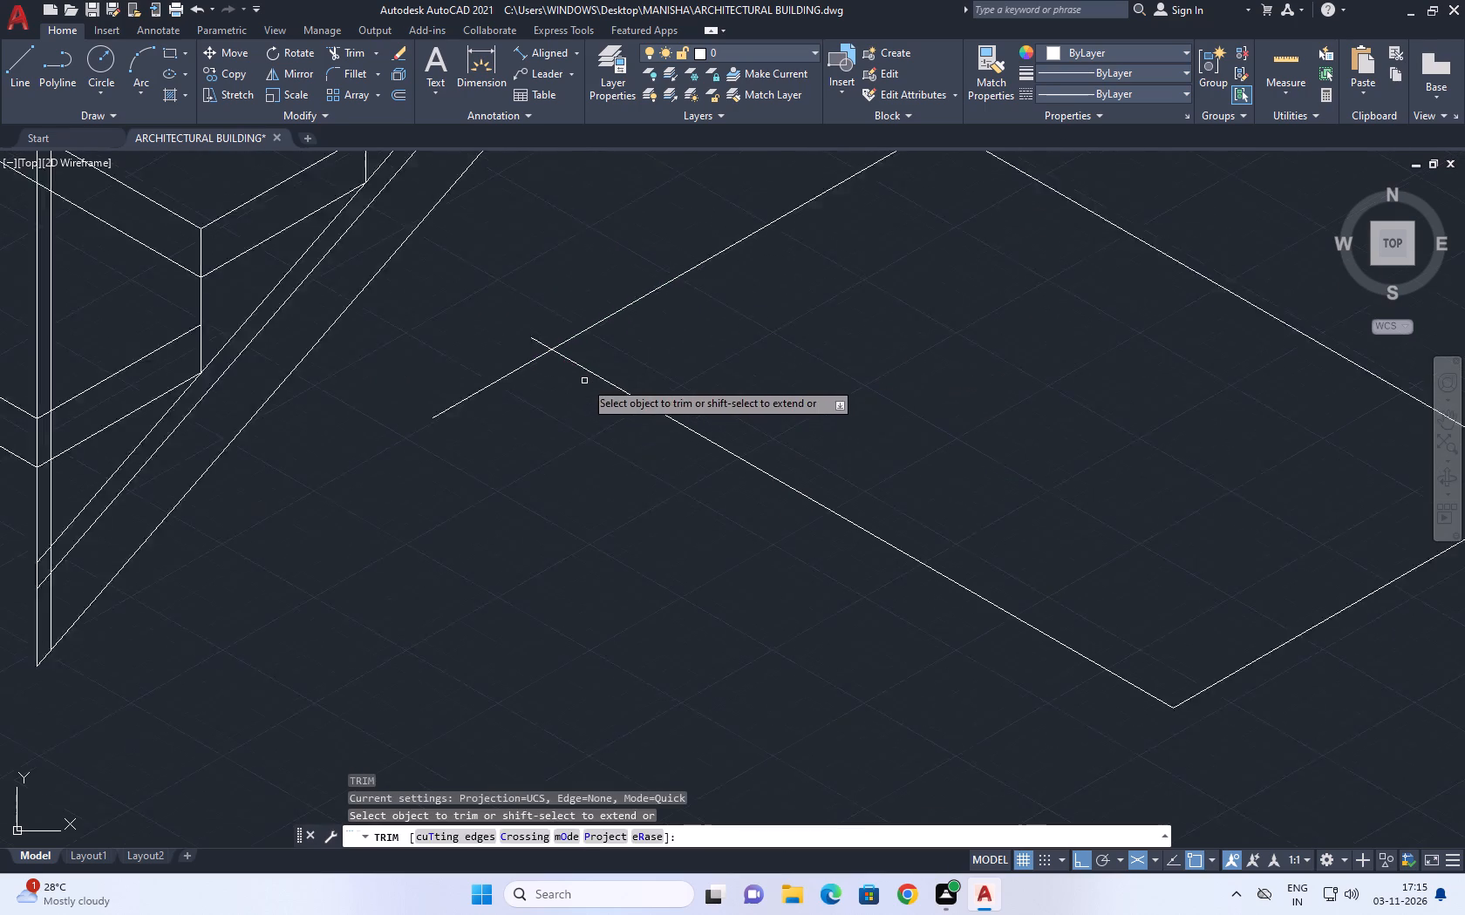
pyautogui.scroll(1, 584, 379)
pyautogui.click(554, 293)
pyautogui.click(507, 394)
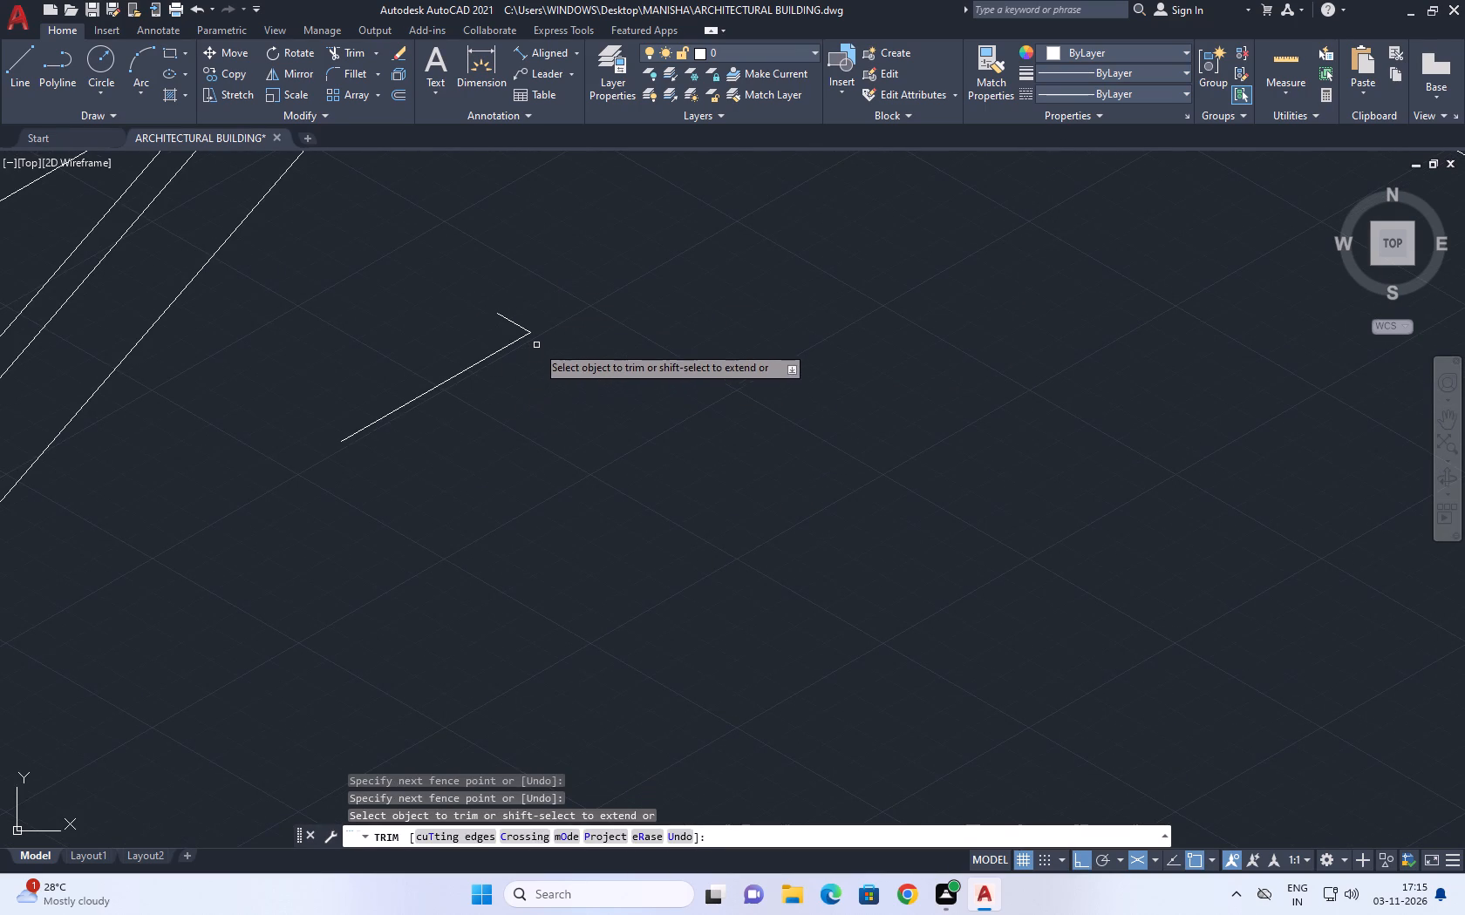
pyautogui.hotkey('ctrl', 'z')
pyautogui.scroll(3, 499, 347)
pyautogui.click(597, 314)
pyautogui.click(581, 491)
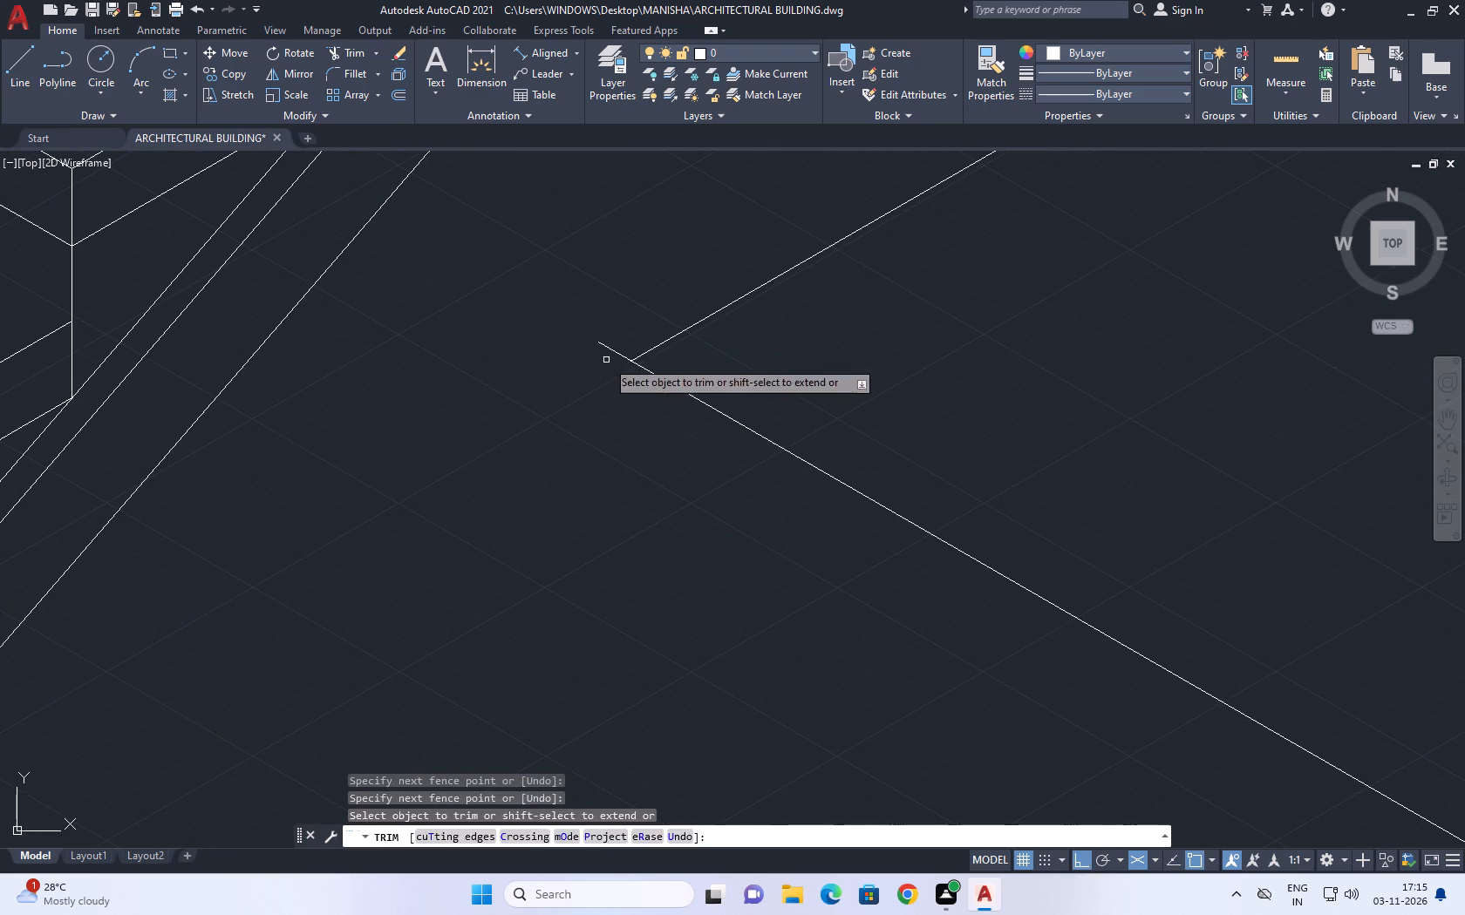
pyautogui.click(608, 358)
pyautogui.moveTo(617, 335); pyautogui.dragTo(619, 324)
pyautogui.scroll(-5, 592, 348)
pyautogui.press('Escape')
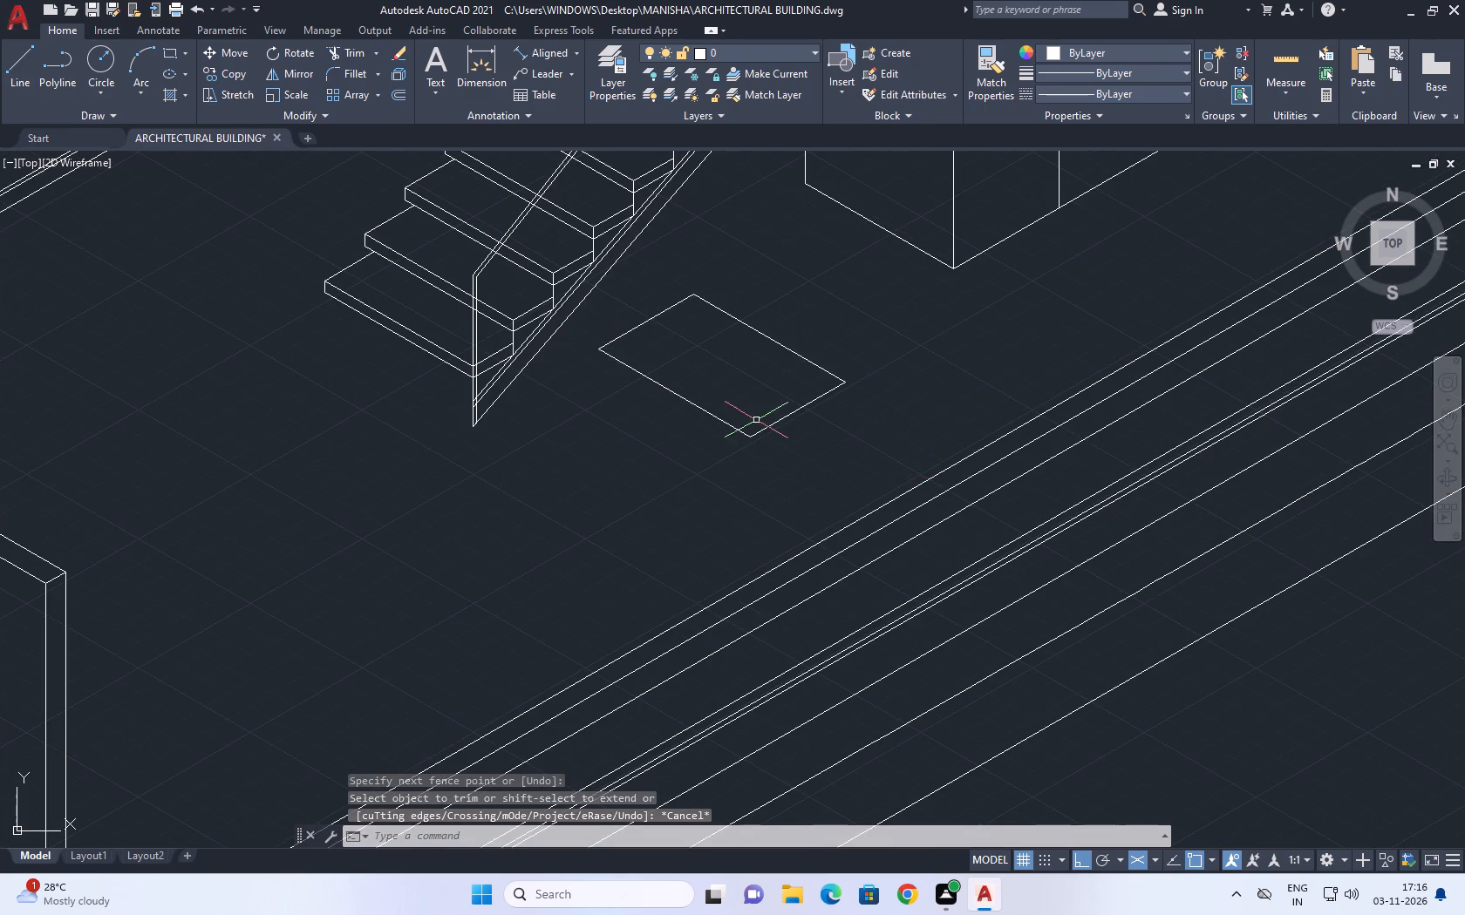
# Copy the rectangle's short front edge straight down about 33 to give the top its thickness.
pyautogui.scroll(2, 756, 420)
pyautogui.click(769, 458)
pyautogui.click(739, 414)
pyautogui.press('c')
pyautogui.press('o')
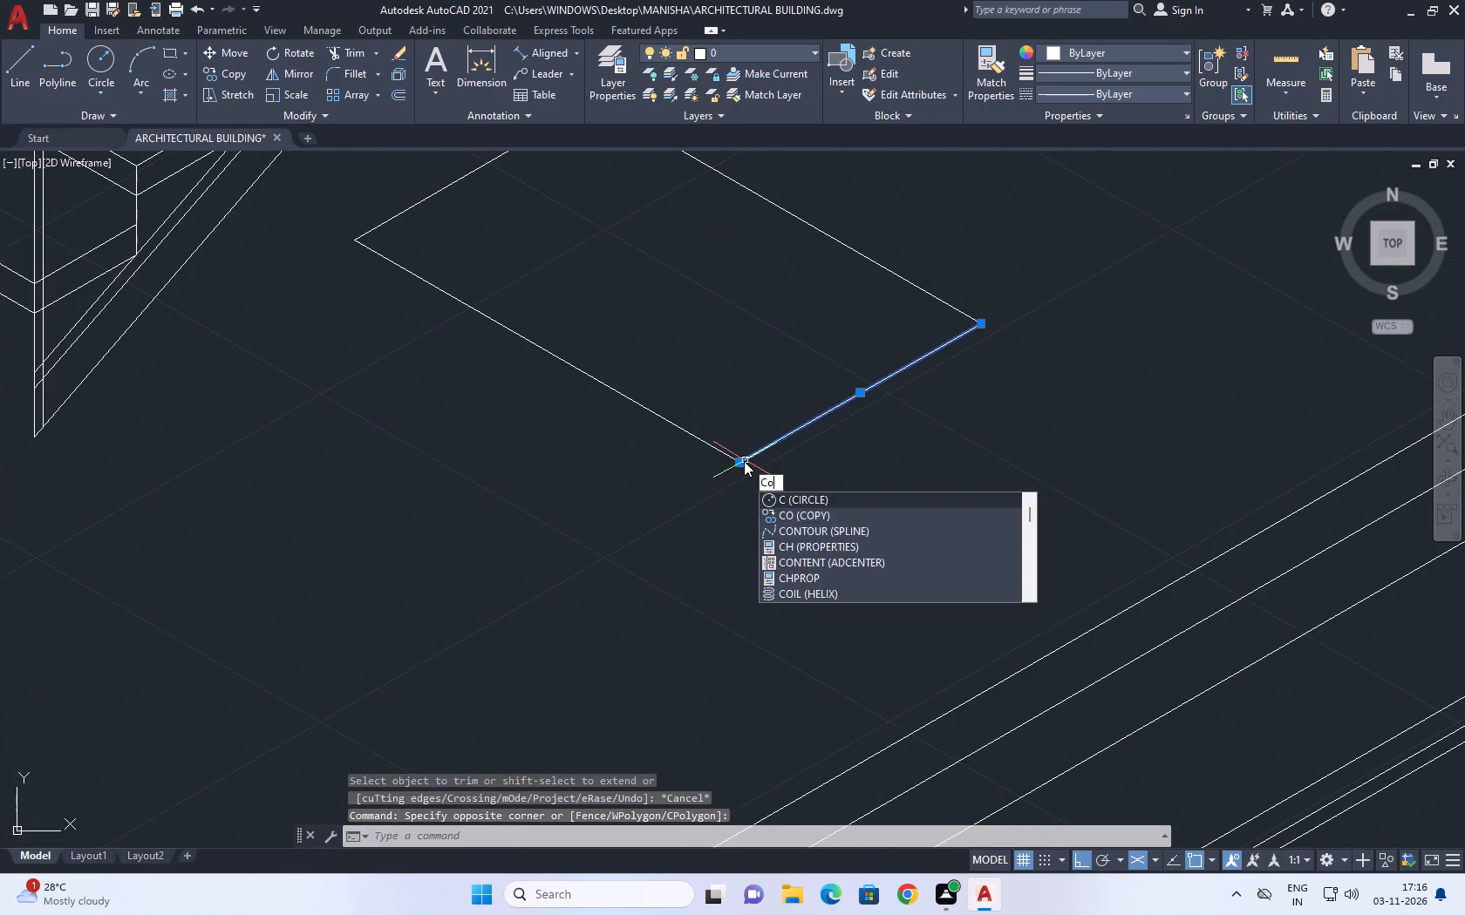
pyautogui.press('space')
pyautogui.click(733, 457)
pyautogui.scroll(2, 738, 489)
pyautogui.press('F5')
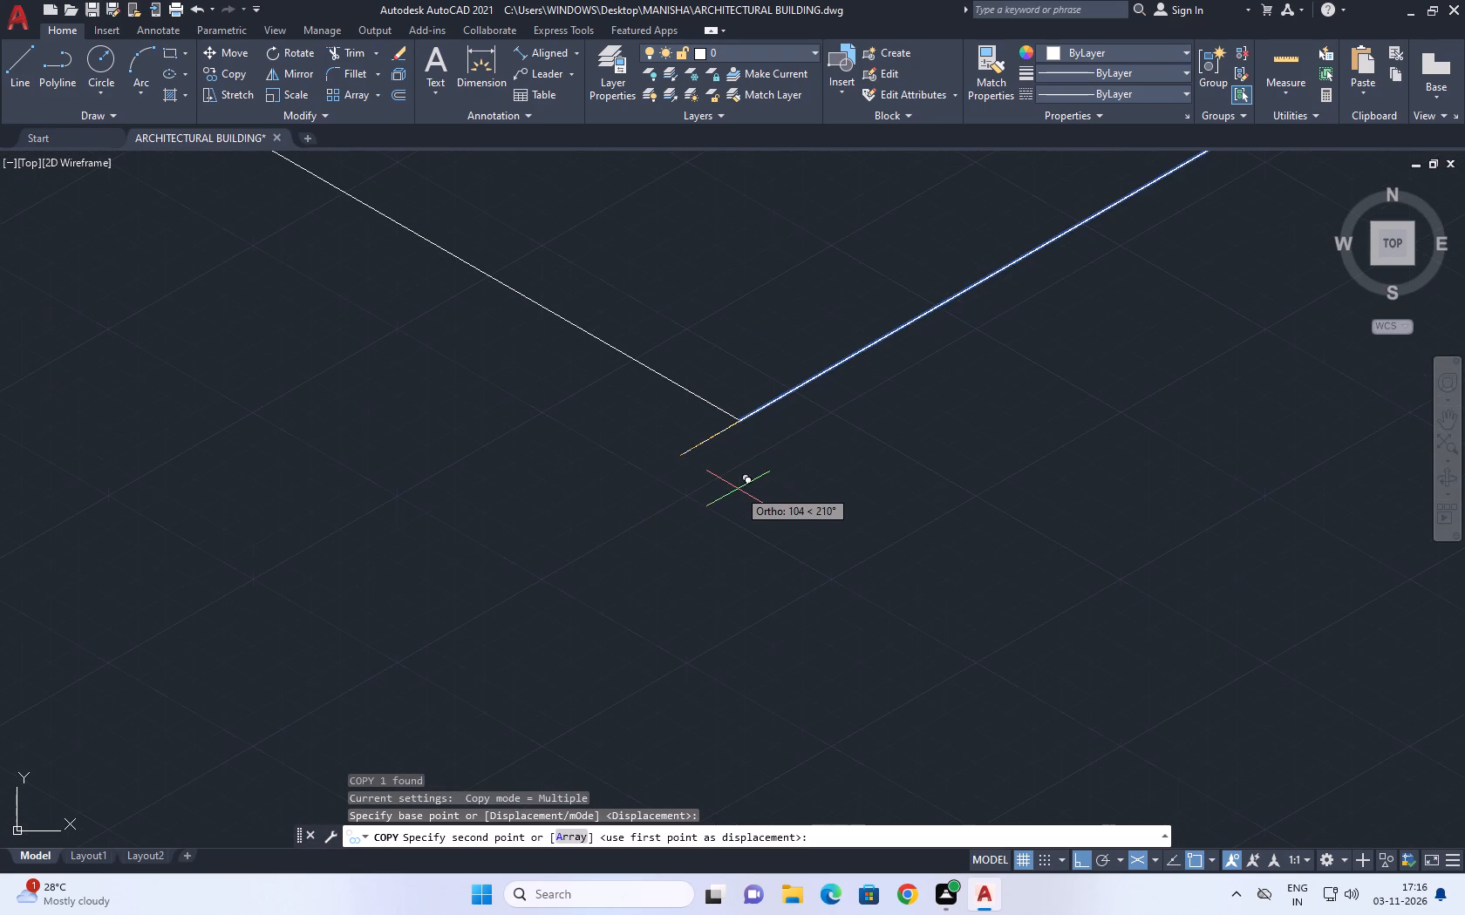
pyautogui.click(739, 443)
pyautogui.press('Escape')
# Copy the tabletop's long front edge straight down about 33 to match the thickness of the short edge.
pyautogui.moveTo(705, 404); pyautogui.dragTo(694, 411)
pyautogui.click(684, 418)
pyautogui.click(684, 424)
pyautogui.press('c')
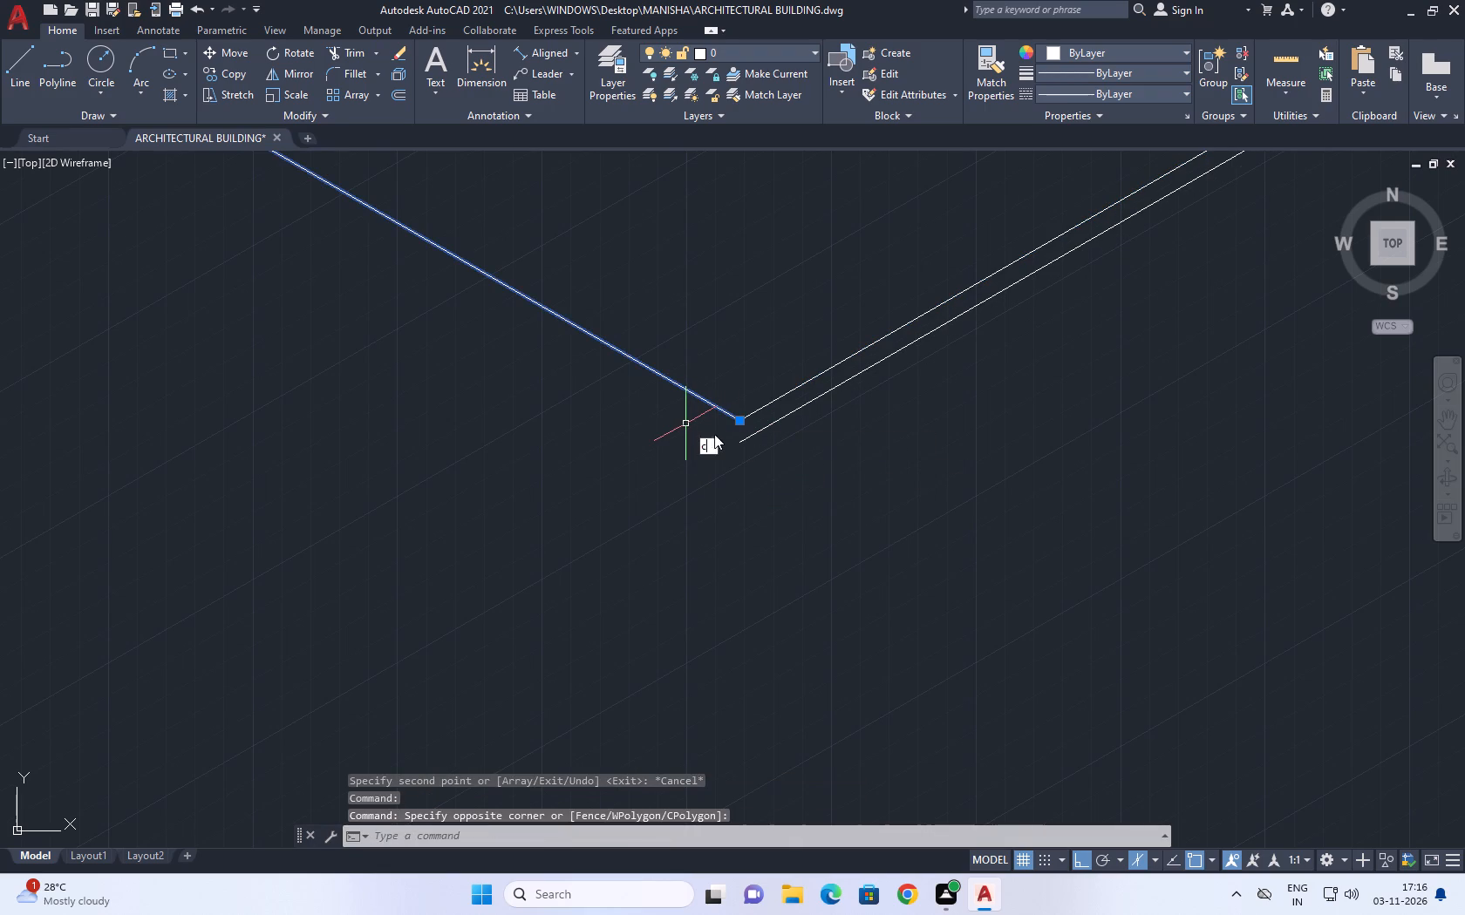
pyautogui.write('o')
pyautogui.press('space')
pyautogui.click(739, 418)
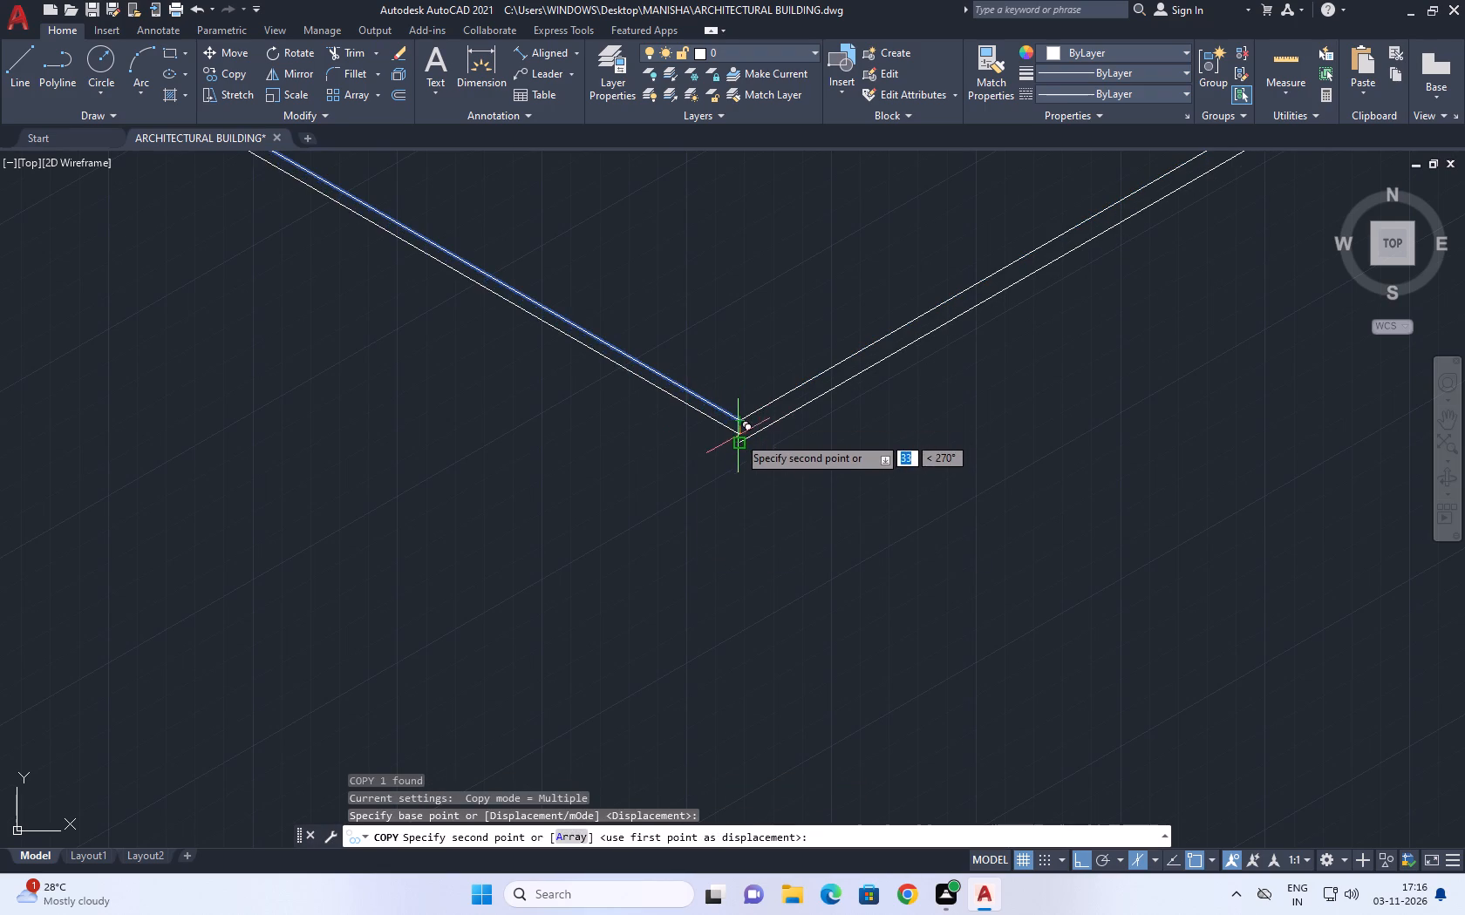
pyautogui.click(738, 441)
pyautogui.scroll(-3, 807, 436)
pyautogui.press('Escape')
# Draw short vertical lines closing the tabletop's thickness at the outer ends of its long and short front edges.
pyautogui.moveTo(615, 363); pyautogui.dragTo(619, 414, button='middle')
pyautogui.press('l')
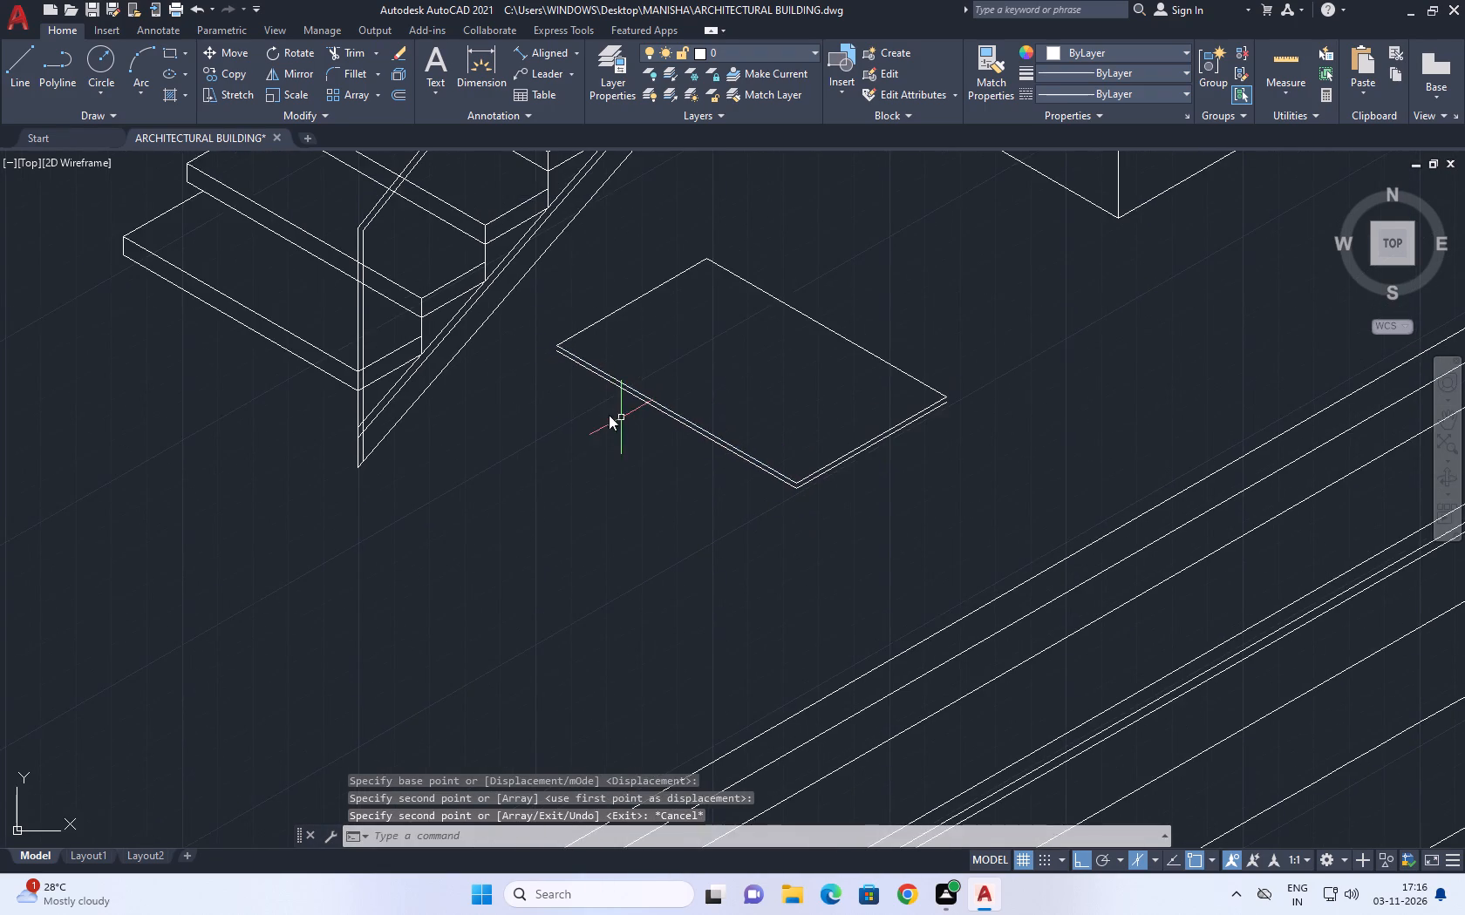
pyautogui.press('space')
pyautogui.scroll(3, 589, 357)
pyautogui.scroll(1, 487, 330)
pyautogui.click(442, 315)
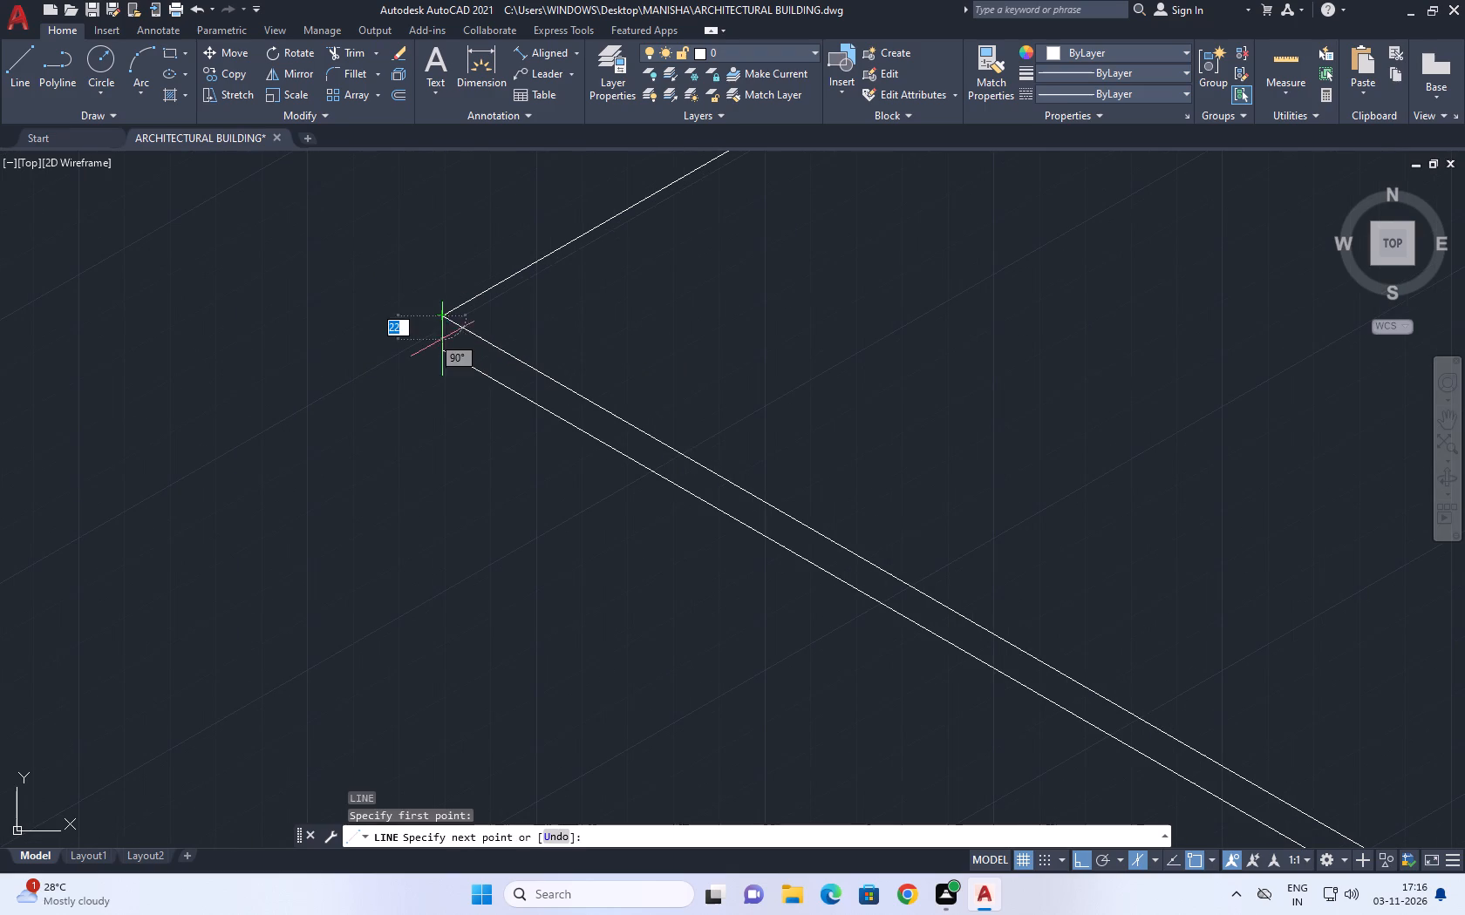
pyautogui.click(443, 352)
pyautogui.scroll(-3, 610, 345)
pyautogui.press('space')
pyautogui.moveTo(824, 397); pyautogui.dragTo(695, 426, button='middle')
pyautogui.press('space')
pyautogui.scroll(3, 1057, 445)
pyautogui.click(1052, 457)
pyautogui.click(1048, 492)
pyautogui.scroll(-5, 1068, 447)
pyautogui.press('Escape')
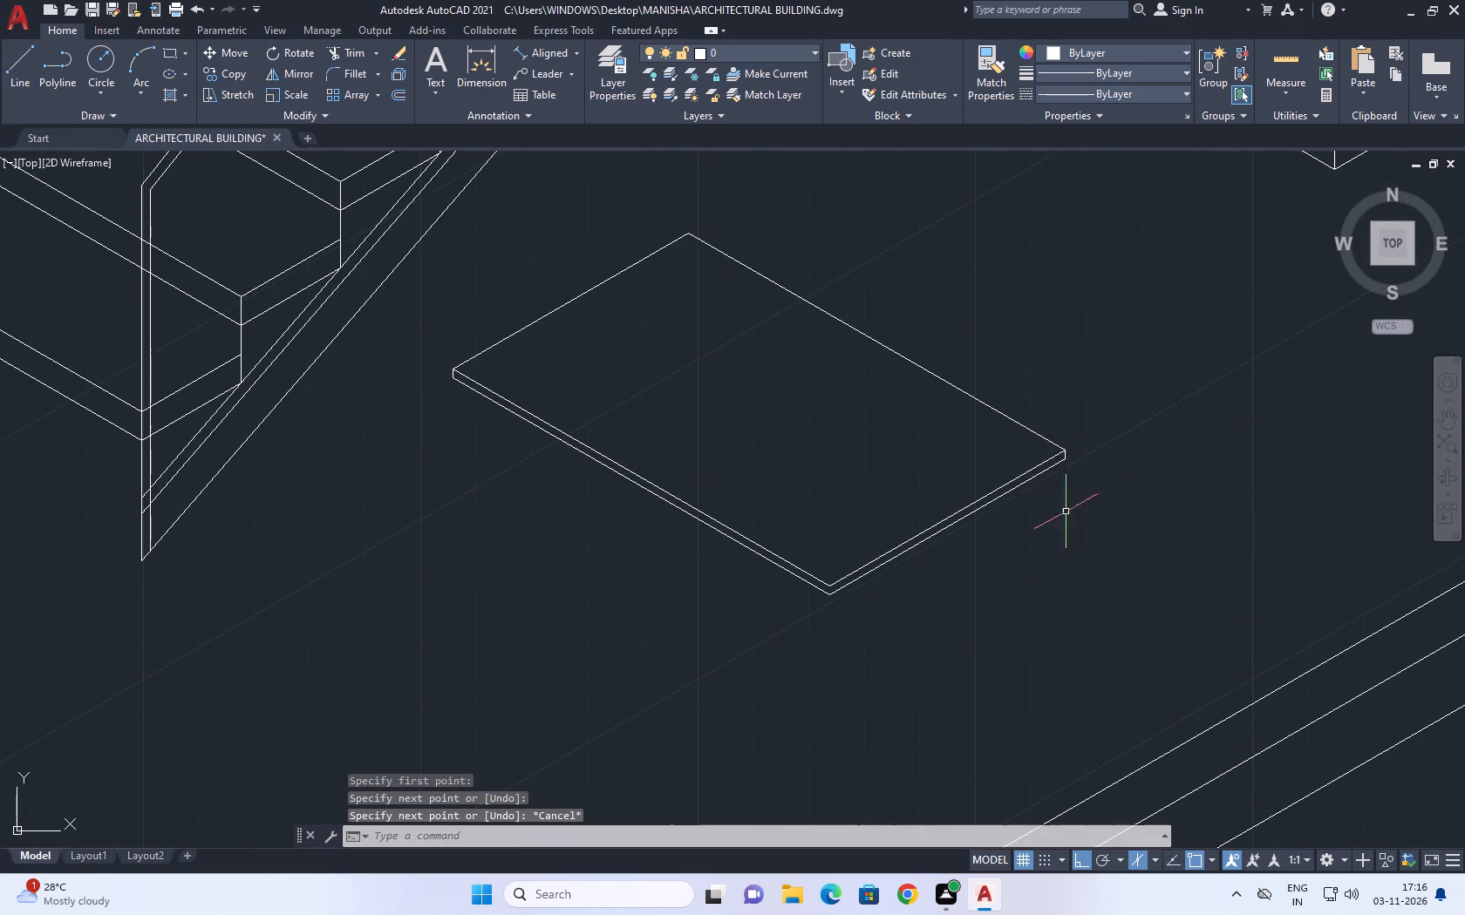
# Draw the short vertical line closing the tabletop's thickness at its nearest front corner.
pyautogui.moveTo(991, 511); pyautogui.dragTo(975, 403, button='middle')
pyautogui.press('space')
pyautogui.scroll(2, 814, 484)
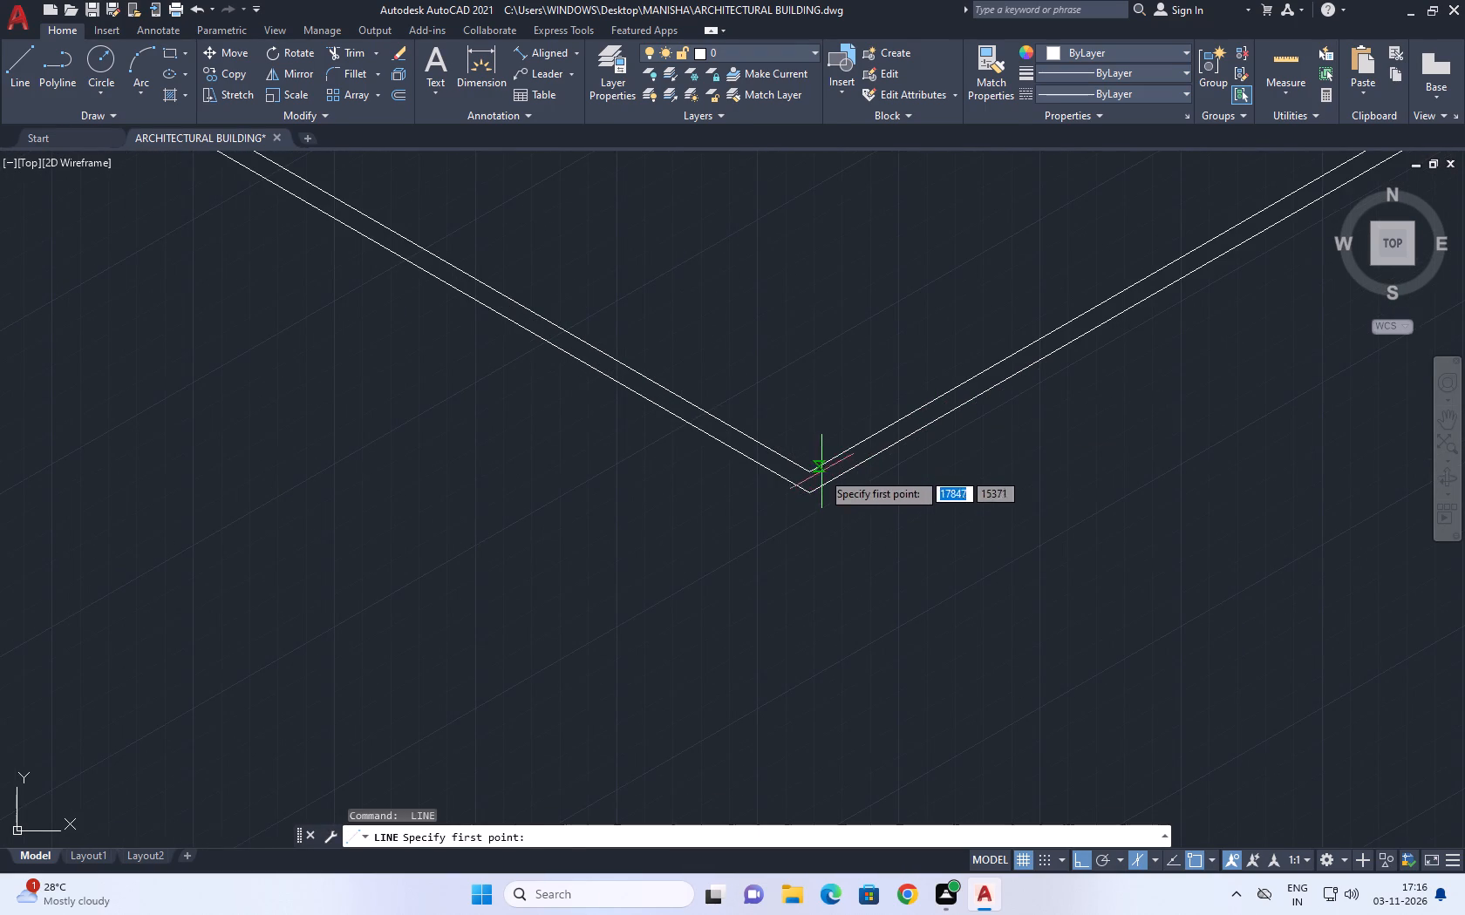
pyautogui.click(812, 471)
pyautogui.click(811, 493)
pyautogui.scroll(-5, 914, 369)
pyautogui.press('Escape')
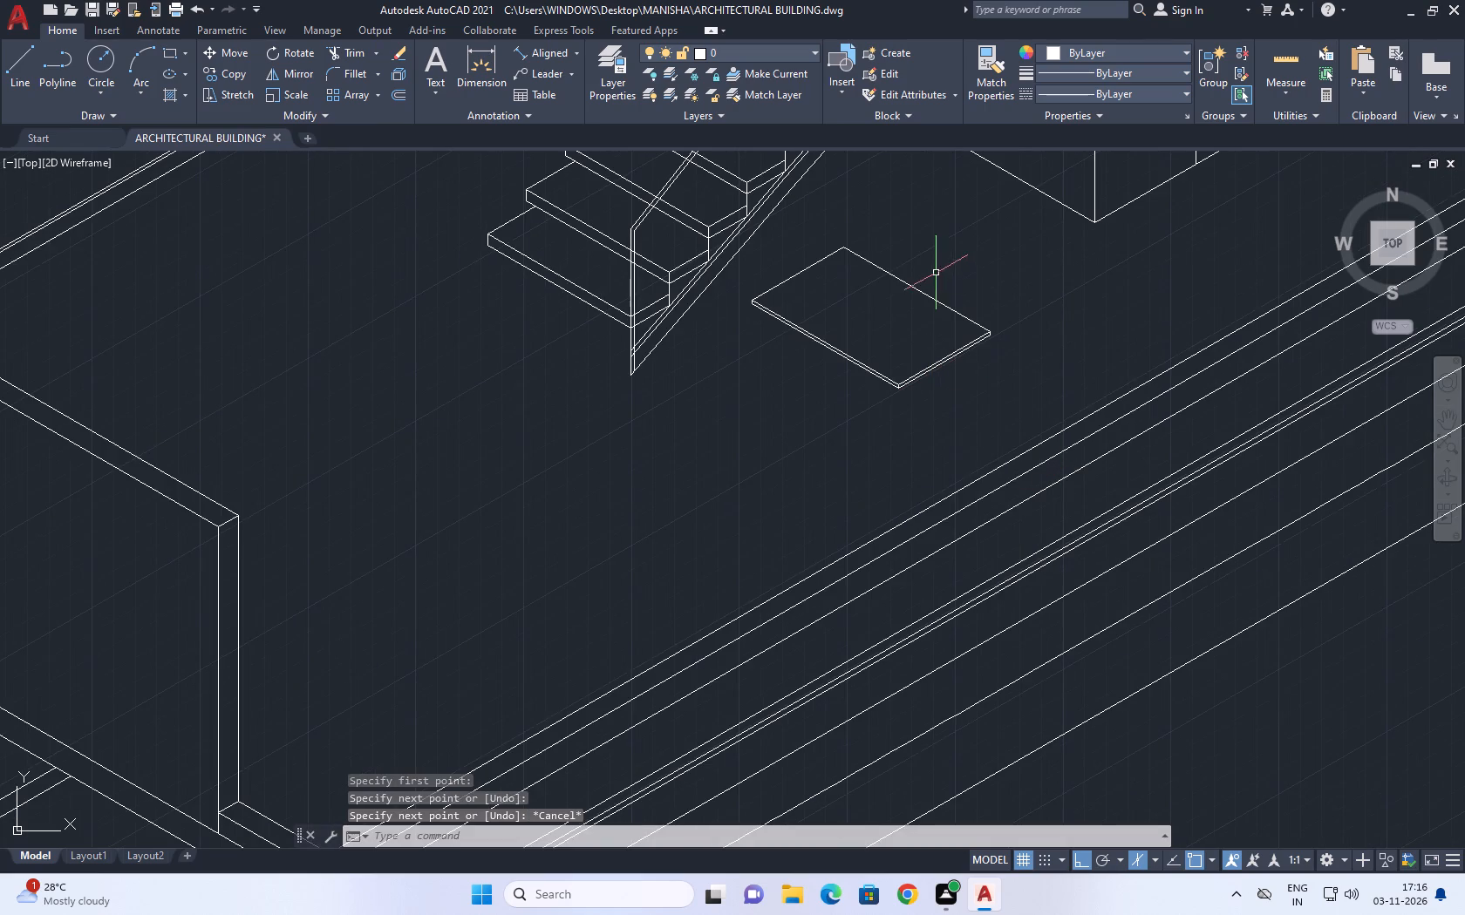
# Draw the front leg's central vertical edge down from the lower point of the tabletop's nearest corner.
pyautogui.moveTo(936, 278); pyautogui.dragTo(949, 328, button='middle')
pyautogui.press('l')
pyautogui.press('space')
pyautogui.scroll(2, 923, 428)
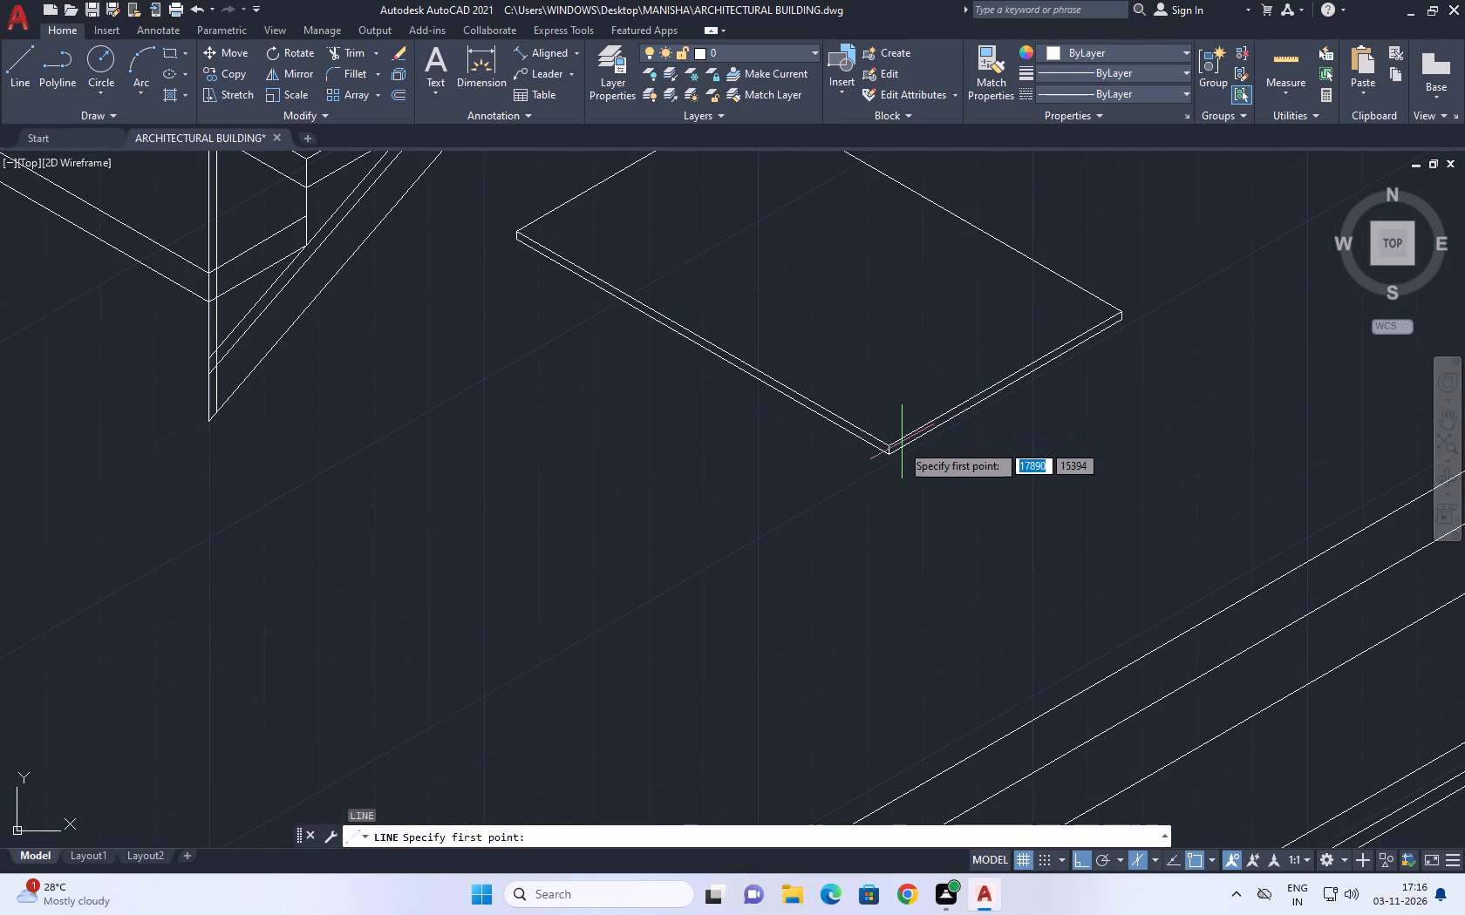
pyautogui.click(891, 453)
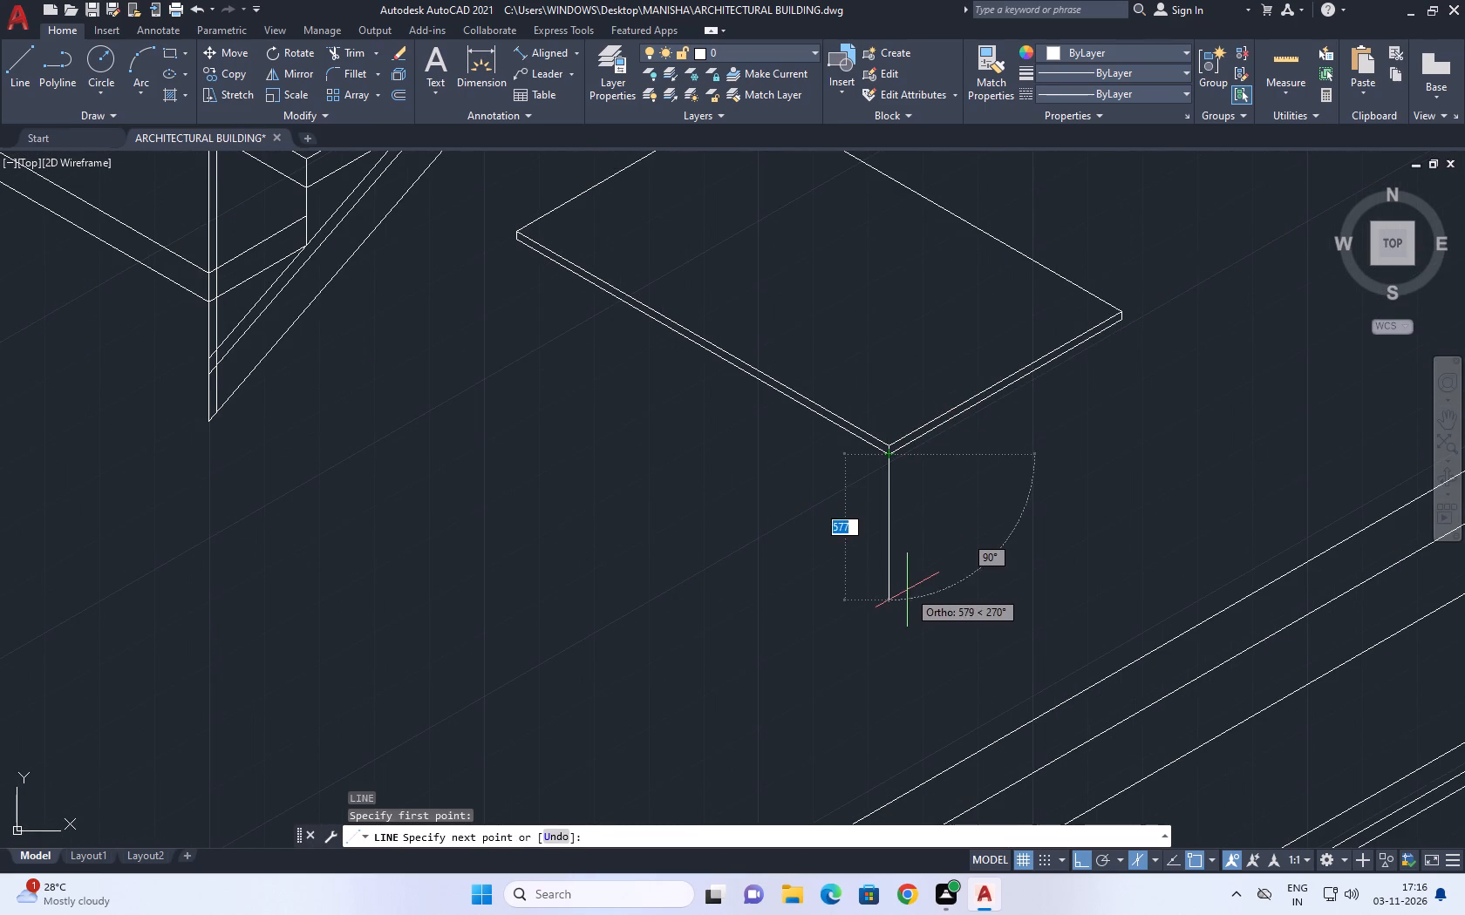
pyautogui.click(904, 586)
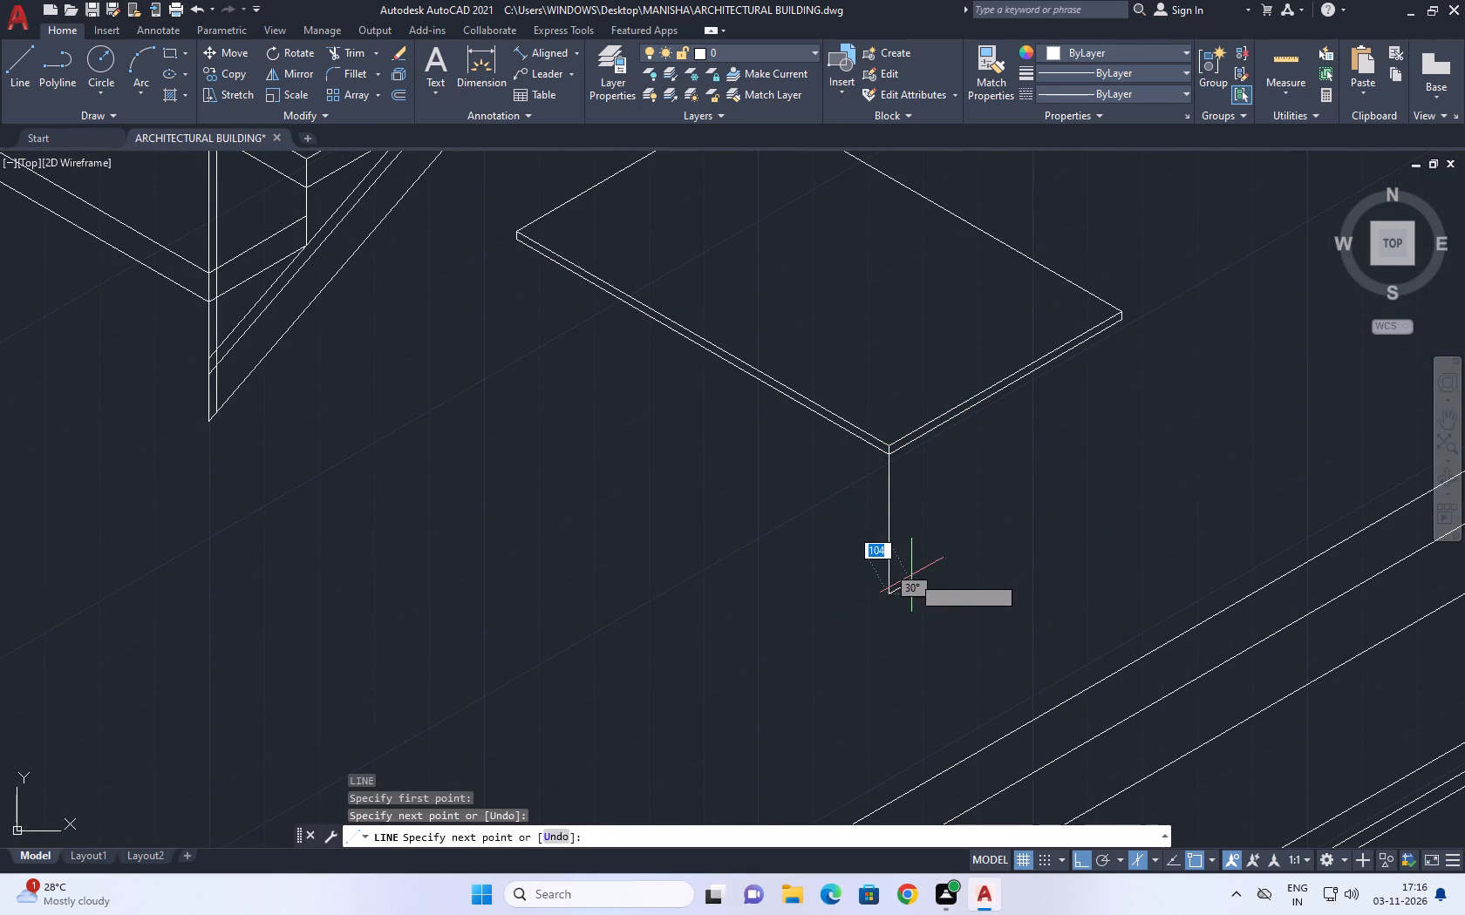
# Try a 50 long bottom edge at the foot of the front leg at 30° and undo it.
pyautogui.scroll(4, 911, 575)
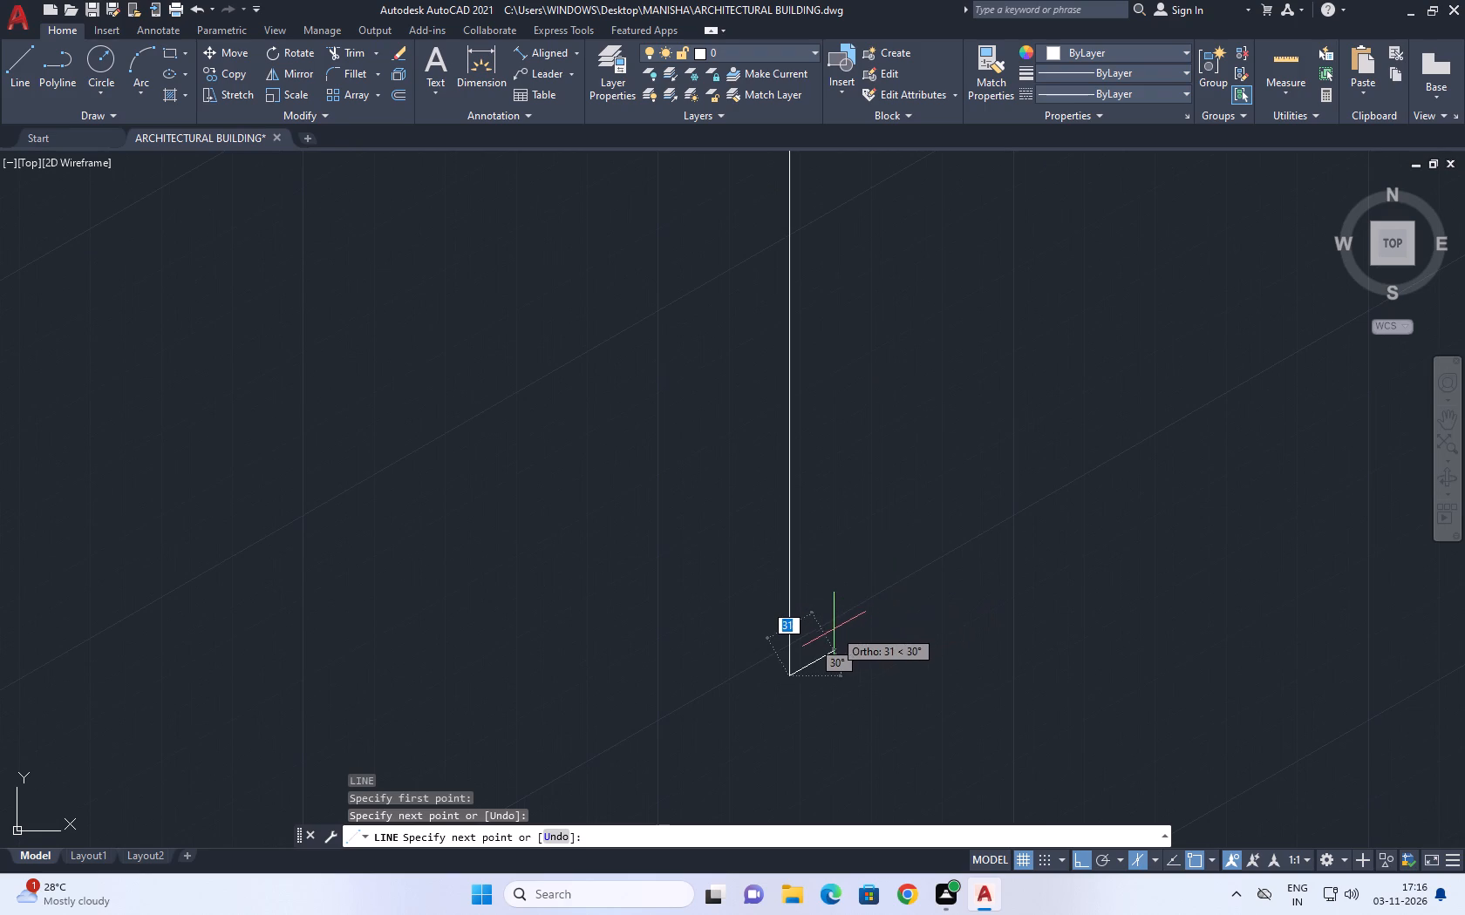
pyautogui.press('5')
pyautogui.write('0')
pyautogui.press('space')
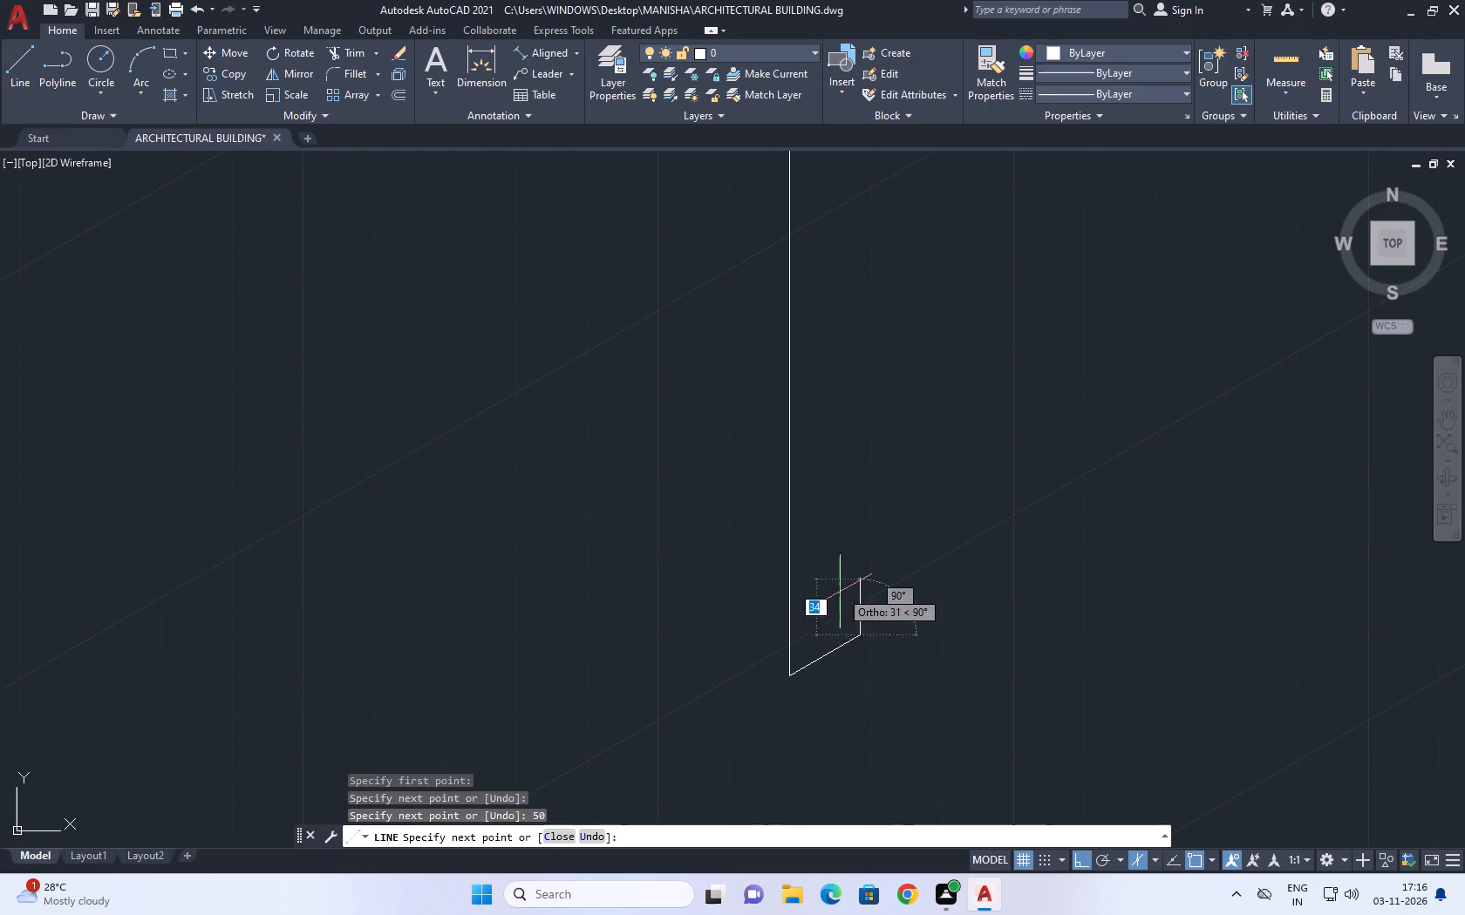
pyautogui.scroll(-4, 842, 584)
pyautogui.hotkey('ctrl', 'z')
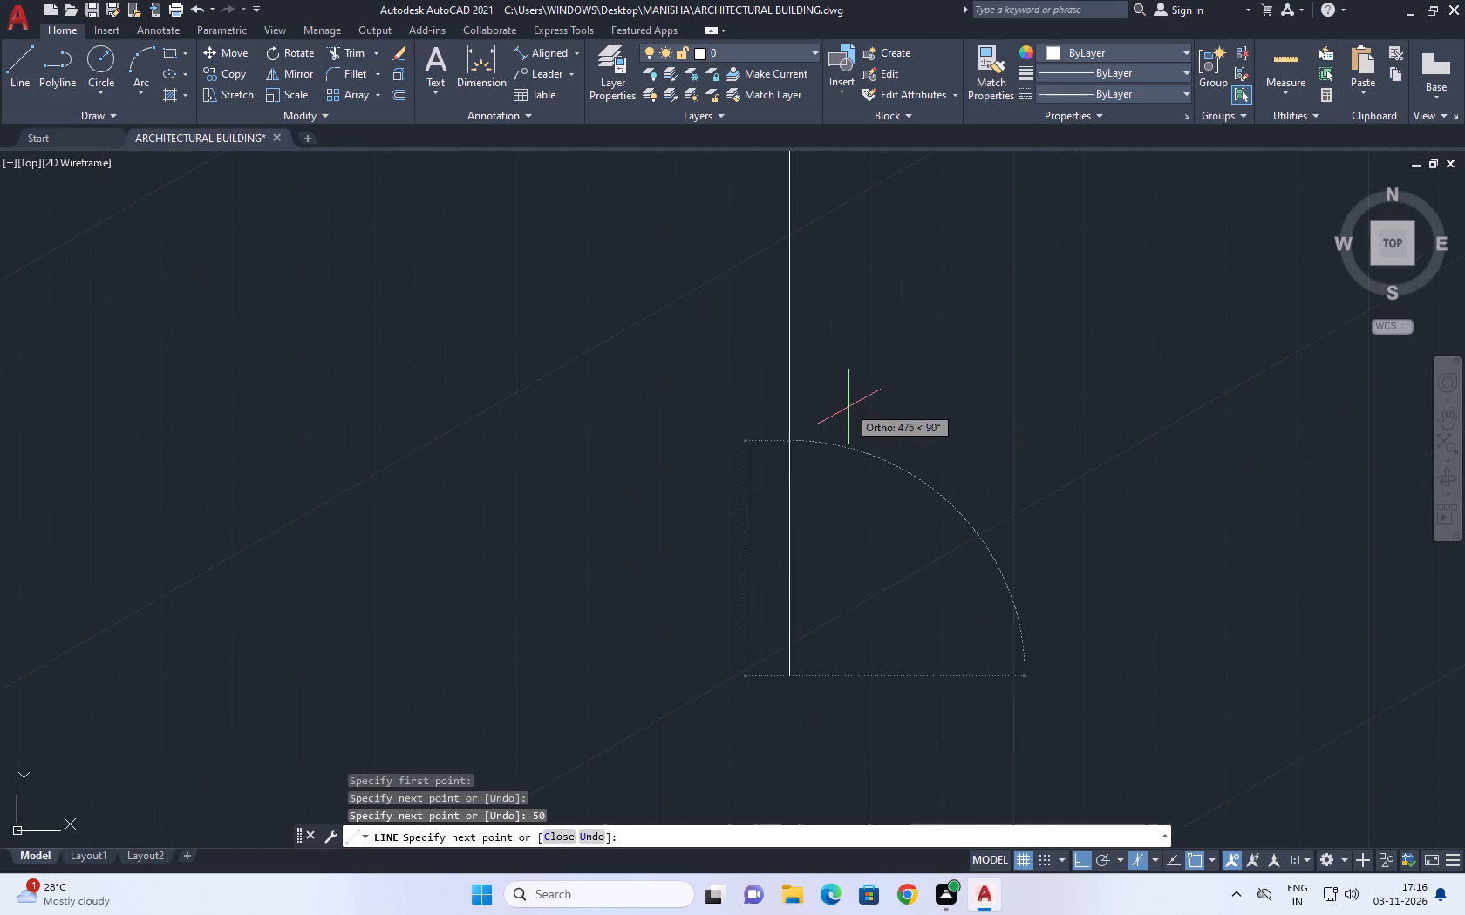
# Draw the front leg's 25 long bottom edge at 30°, then its outer vertical edge up past the tabletop.
pyautogui.press('2')
pyautogui.write('5')
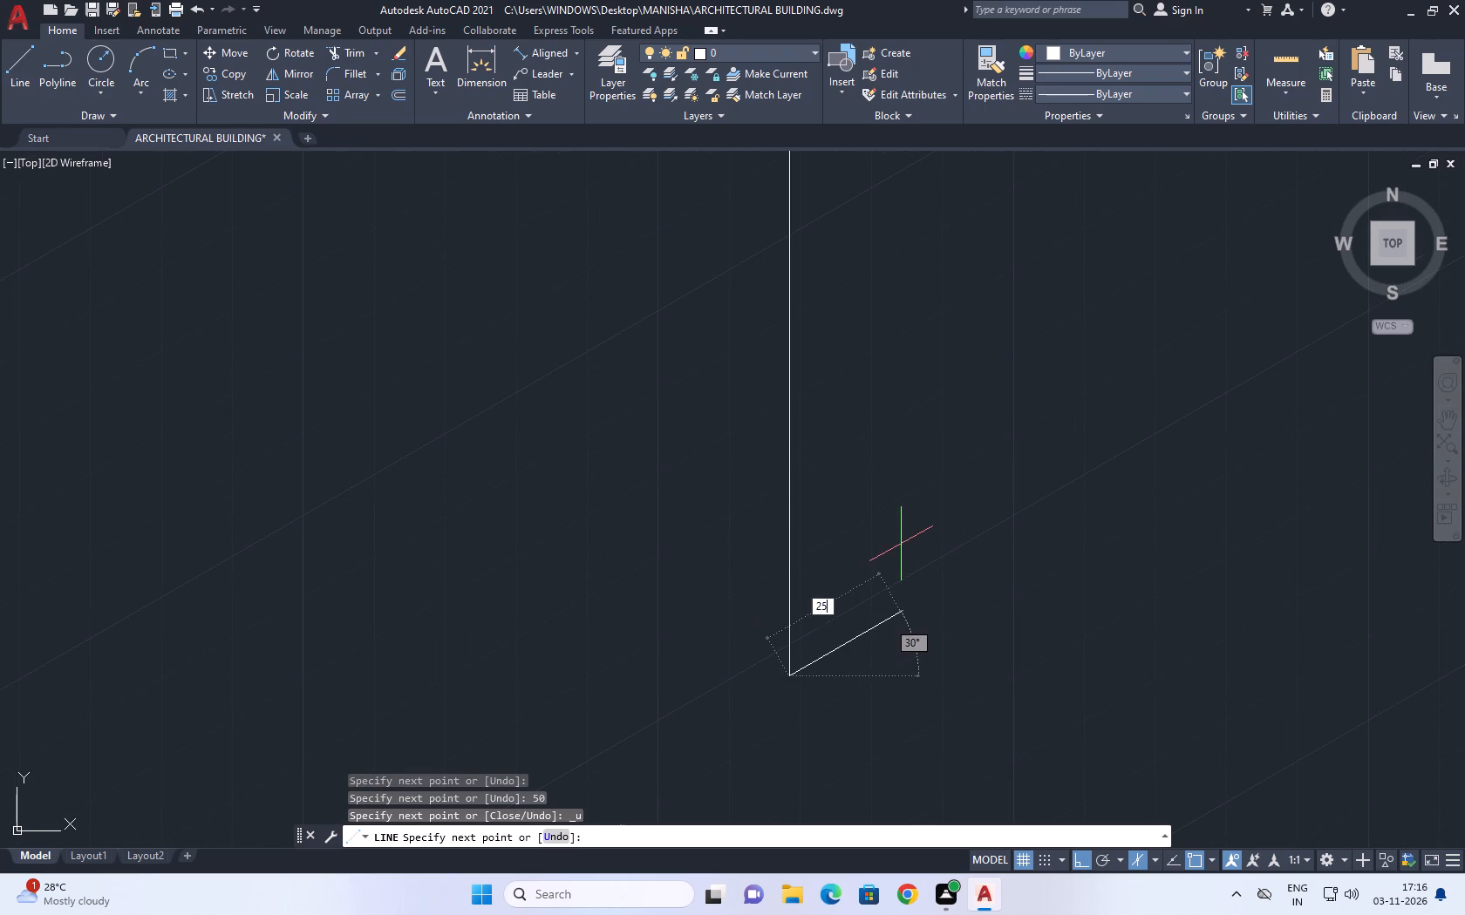
pyautogui.press('space')
pyautogui.scroll(-3, 845, 488)
pyautogui.click(846, 255)
pyautogui.press('space')
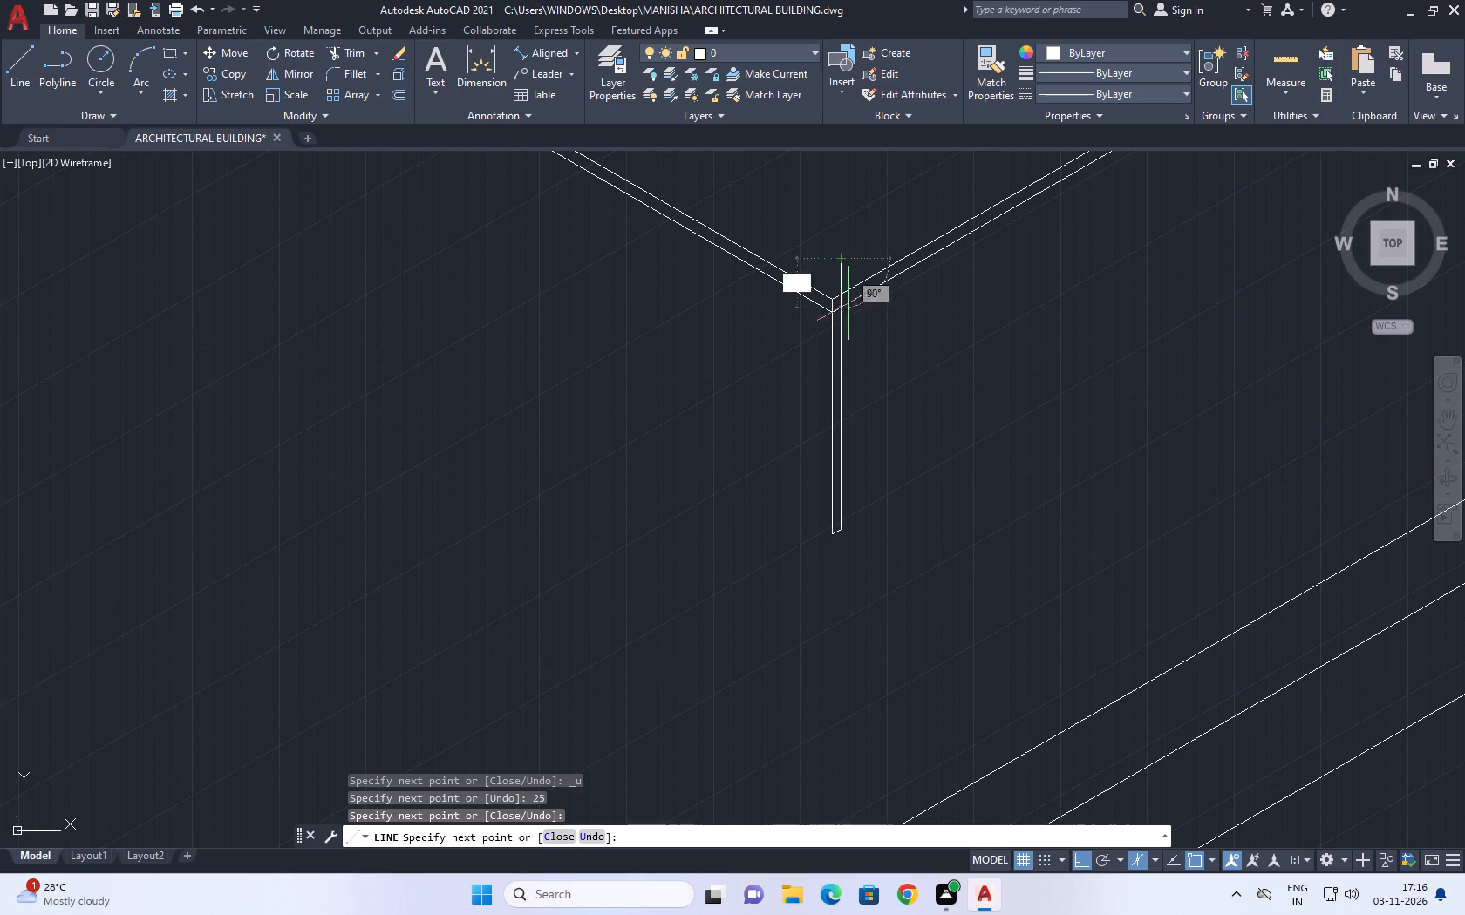
# Draw the front leg's other face with a 25 long bottom edge at 150° and a vertical edge up past the tabletop.
pyautogui.press('space')
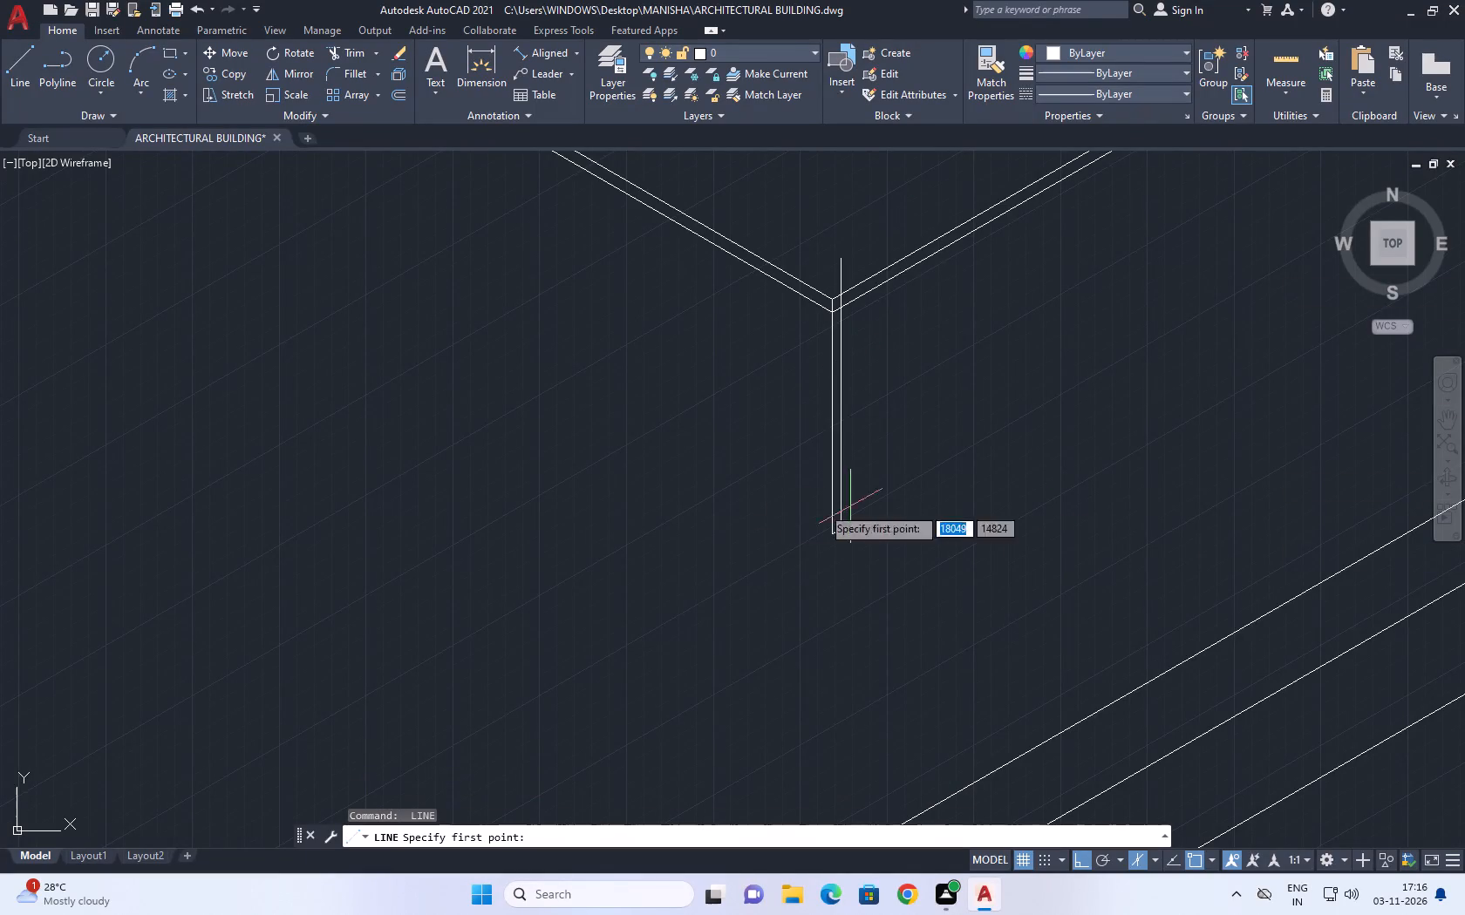
pyautogui.scroll(1, 843, 546)
pyautogui.click(821, 528)
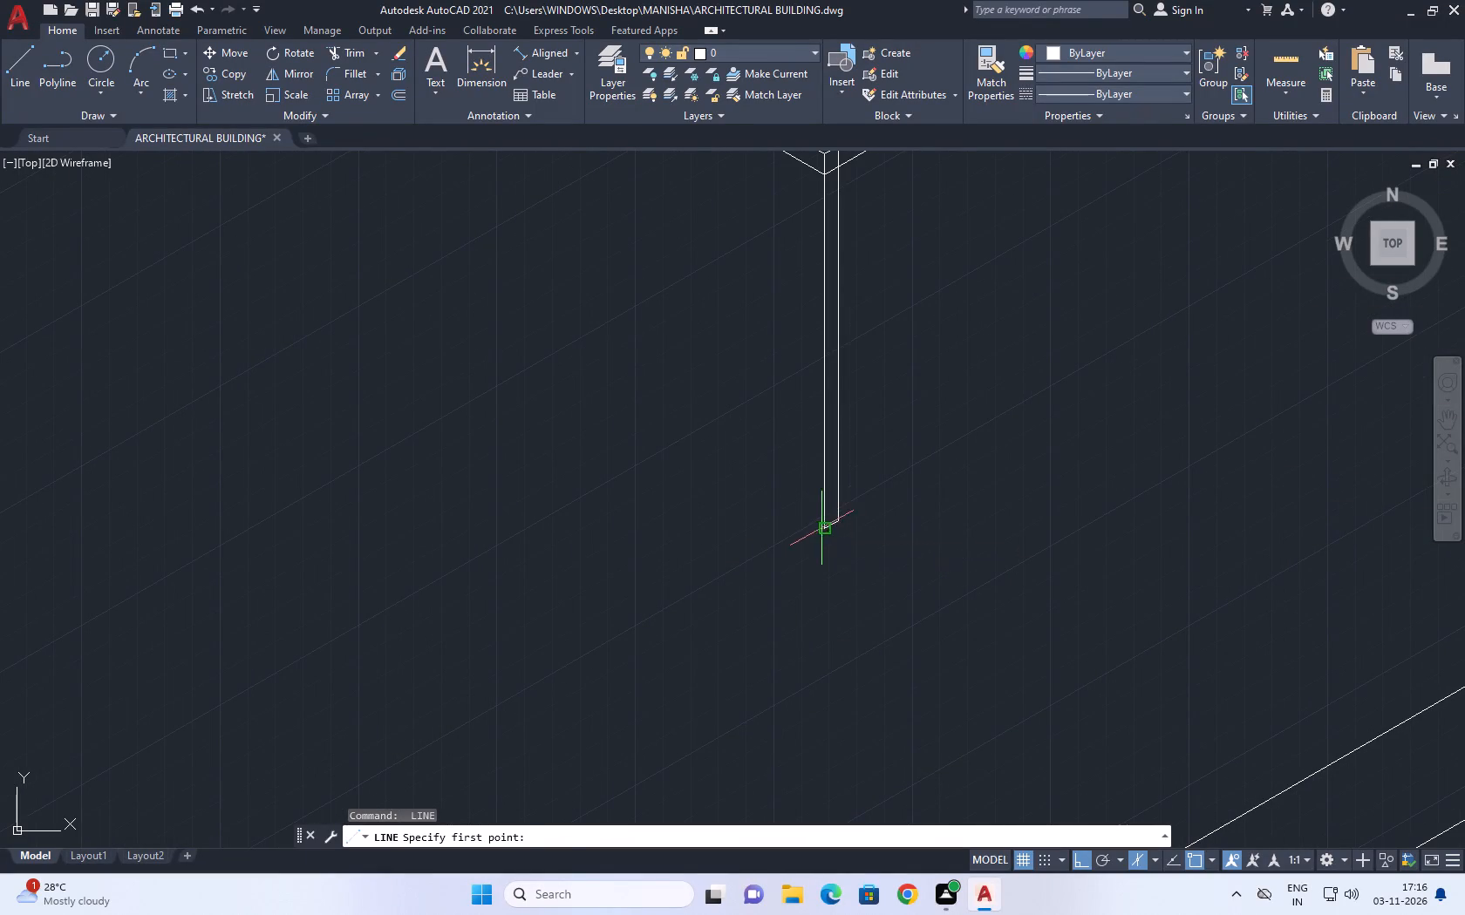
pyautogui.press('F5')
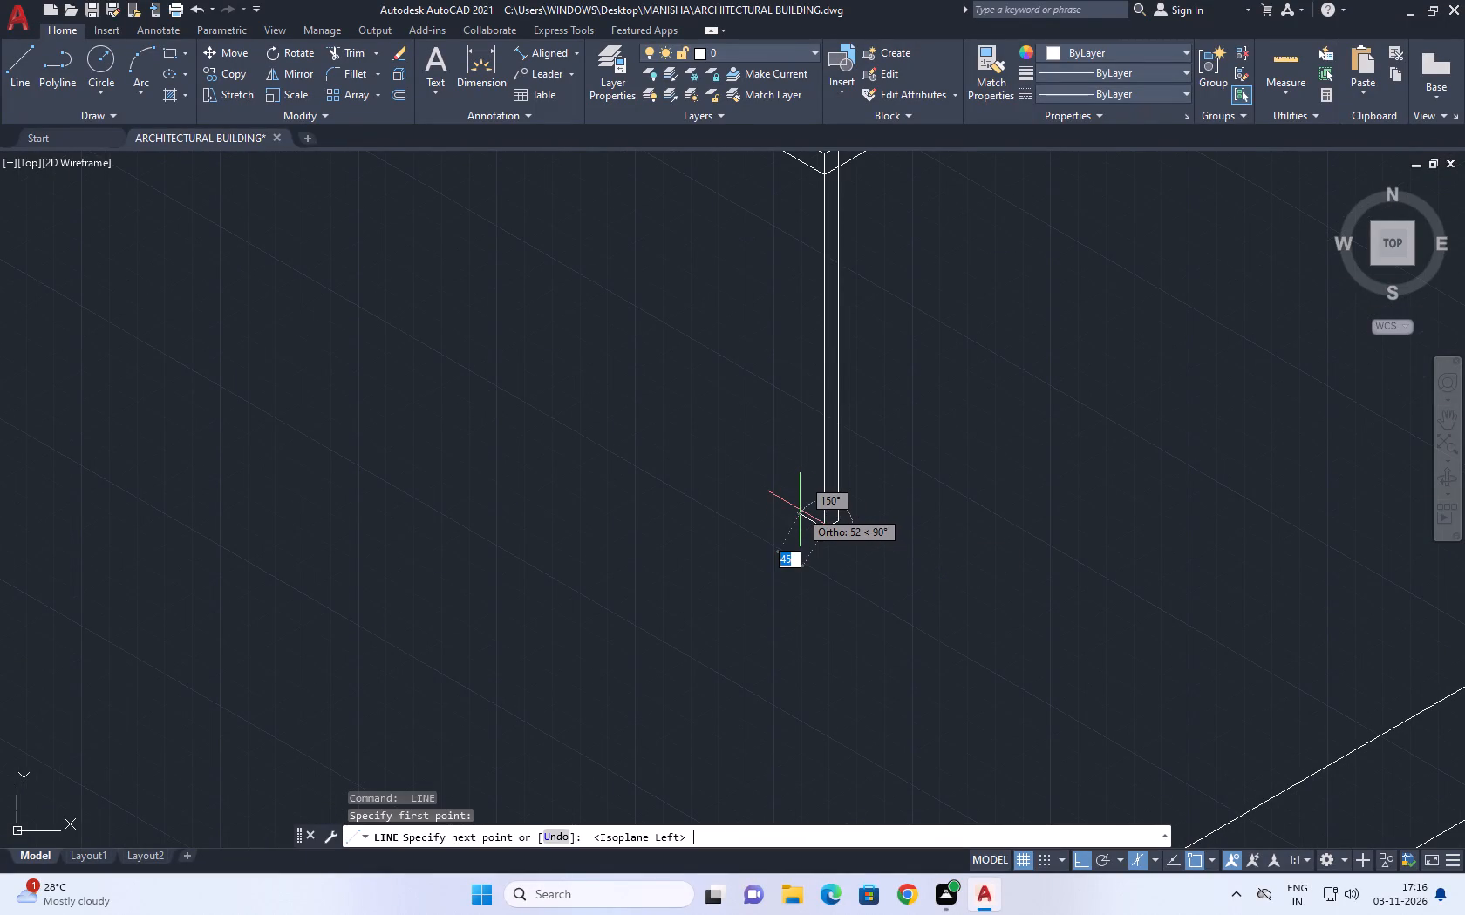
pyautogui.write('25')
pyautogui.press('space')
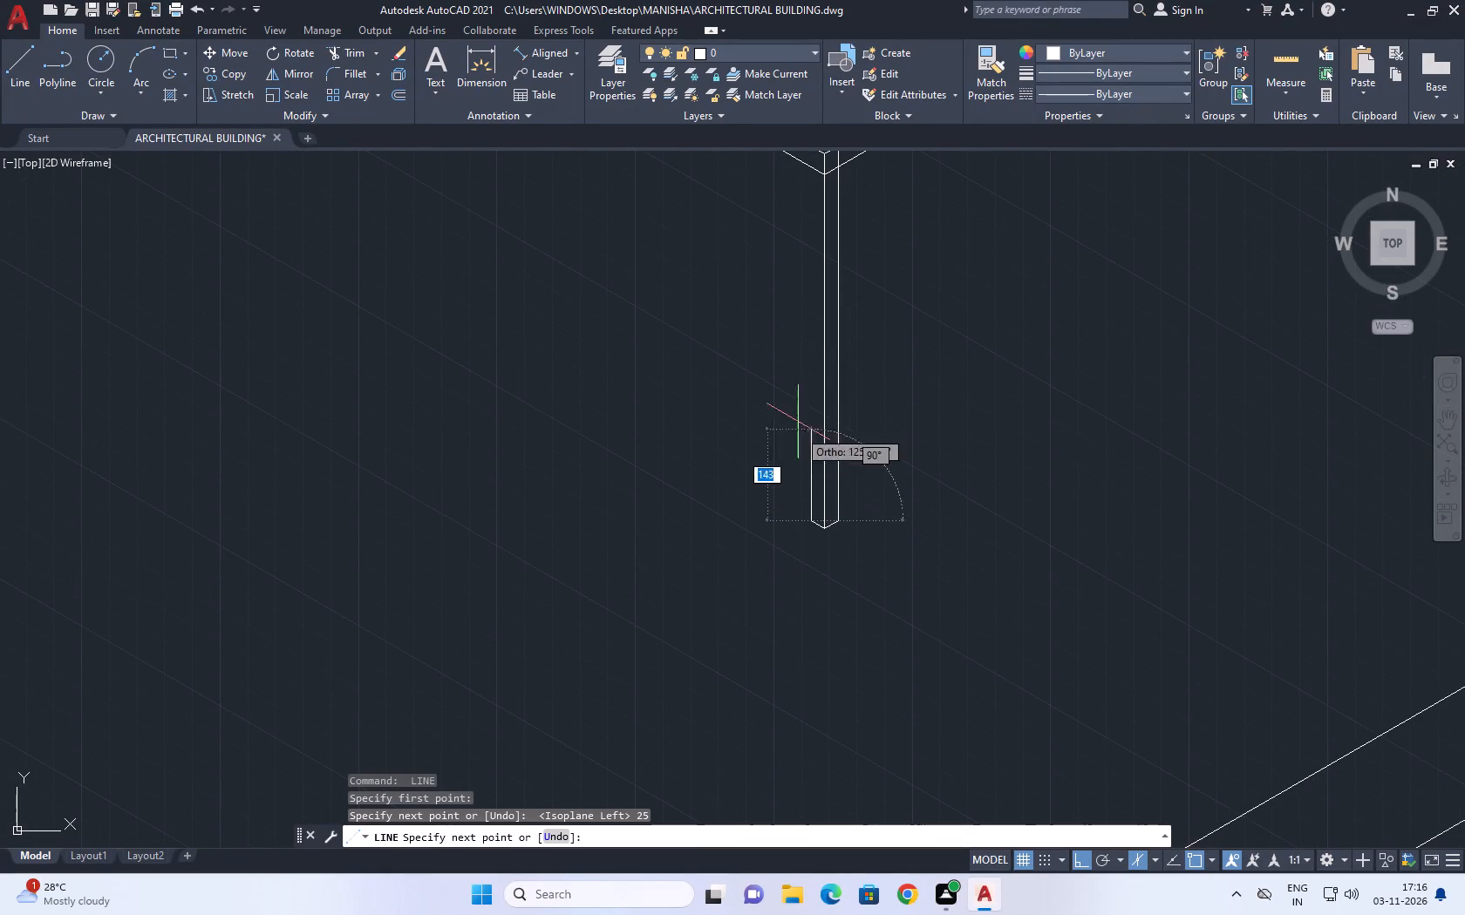
pyautogui.moveTo(797, 329); pyautogui.dragTo(832, 545, button='middle')
pyautogui.click(850, 308)
pyautogui.press('Escape')
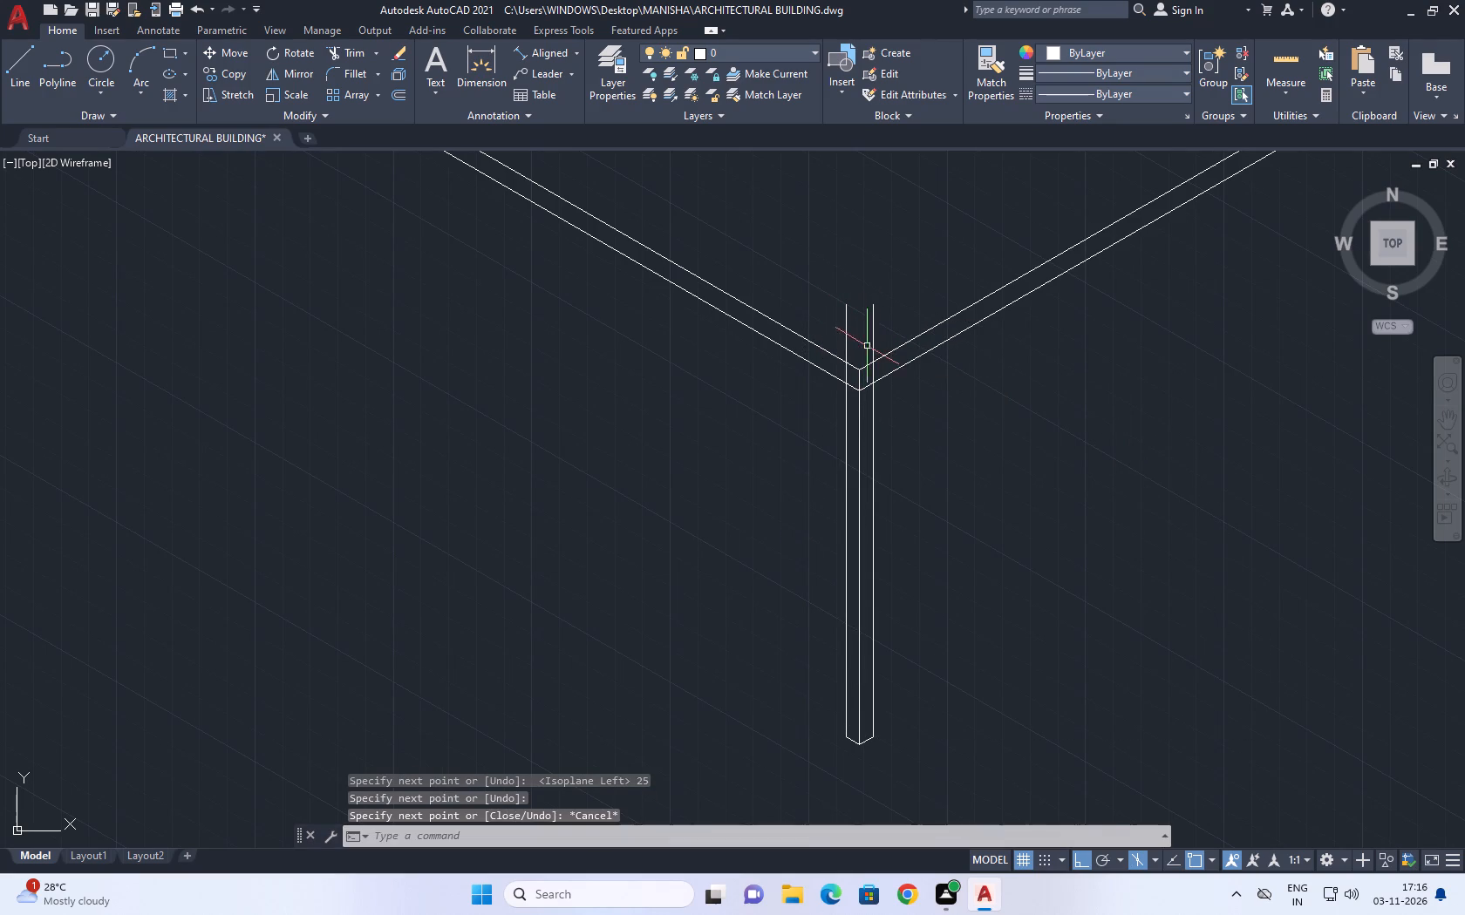
# Trim the front leg's two outer vertical edges where they cross and rise above the tabletop's lower edges.
pyautogui.write('tr')
pyautogui.press('space')
pyautogui.click(901, 329)
pyautogui.click(839, 307)
pyautogui.scroll(2, 888, 346)
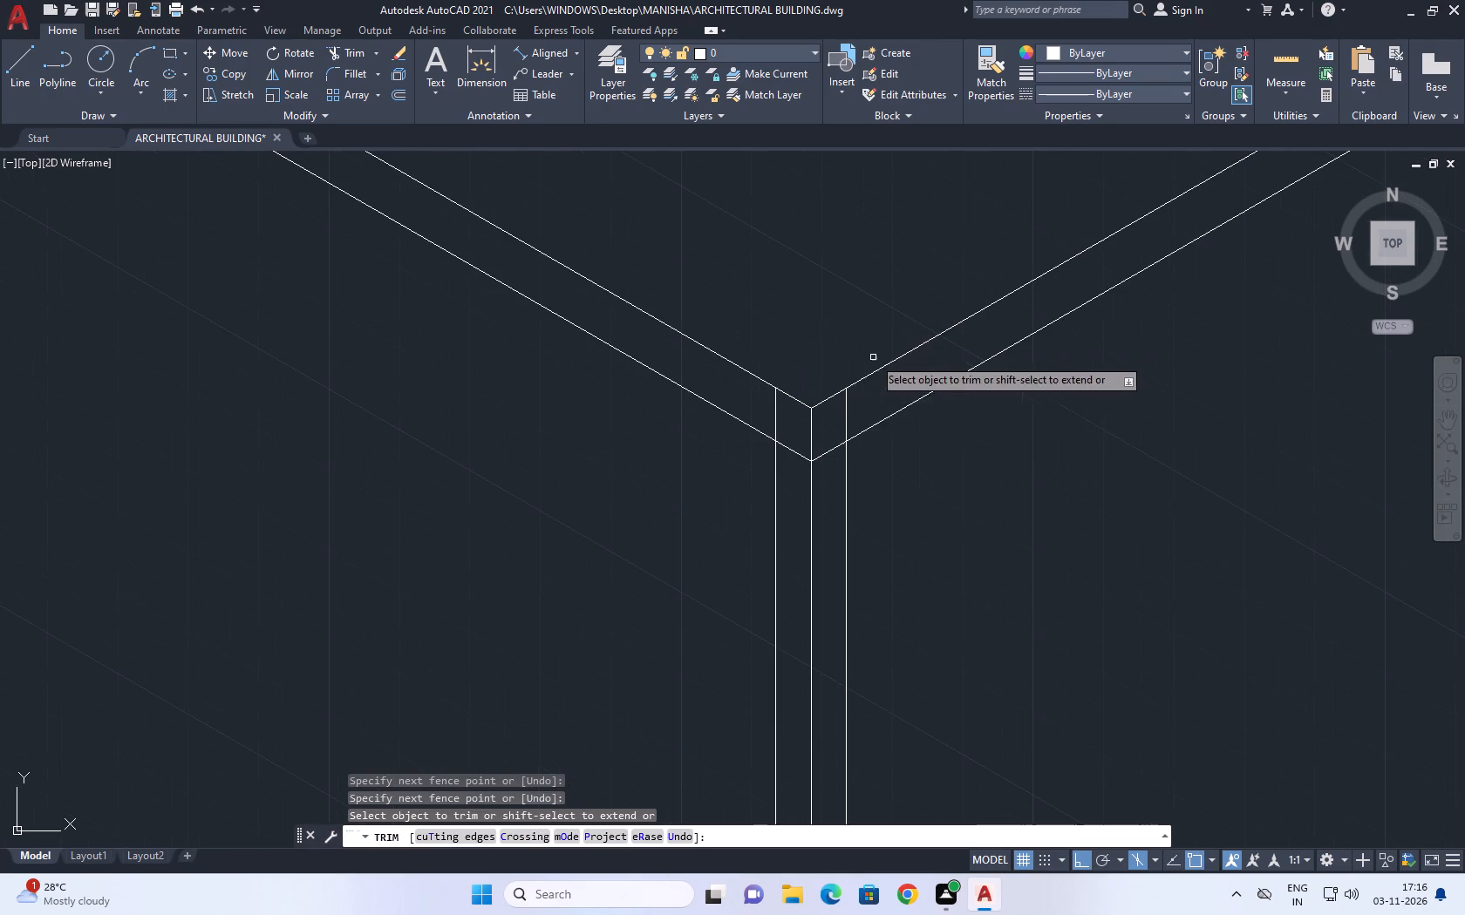
pyautogui.click(835, 433)
pyautogui.click(900, 405)
pyautogui.click(767, 401)
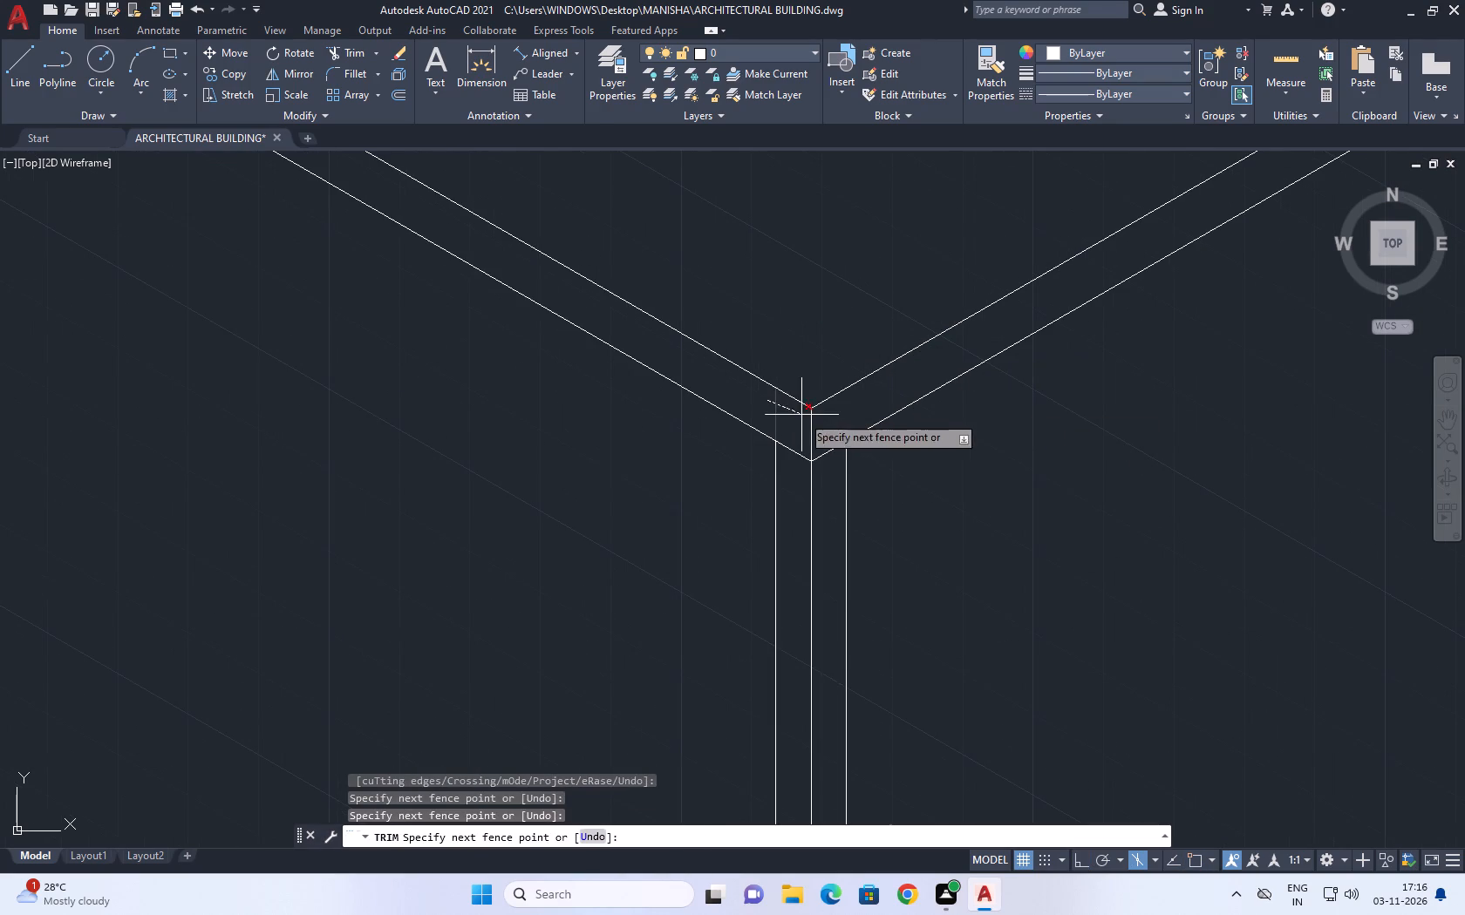
pyautogui.moveTo(815, 425); pyautogui.dragTo(825, 427)
pyautogui.scroll(-4, 881, 395)
pyautogui.moveTo(941, 367); pyautogui.dragTo(926, 427, button='middle')
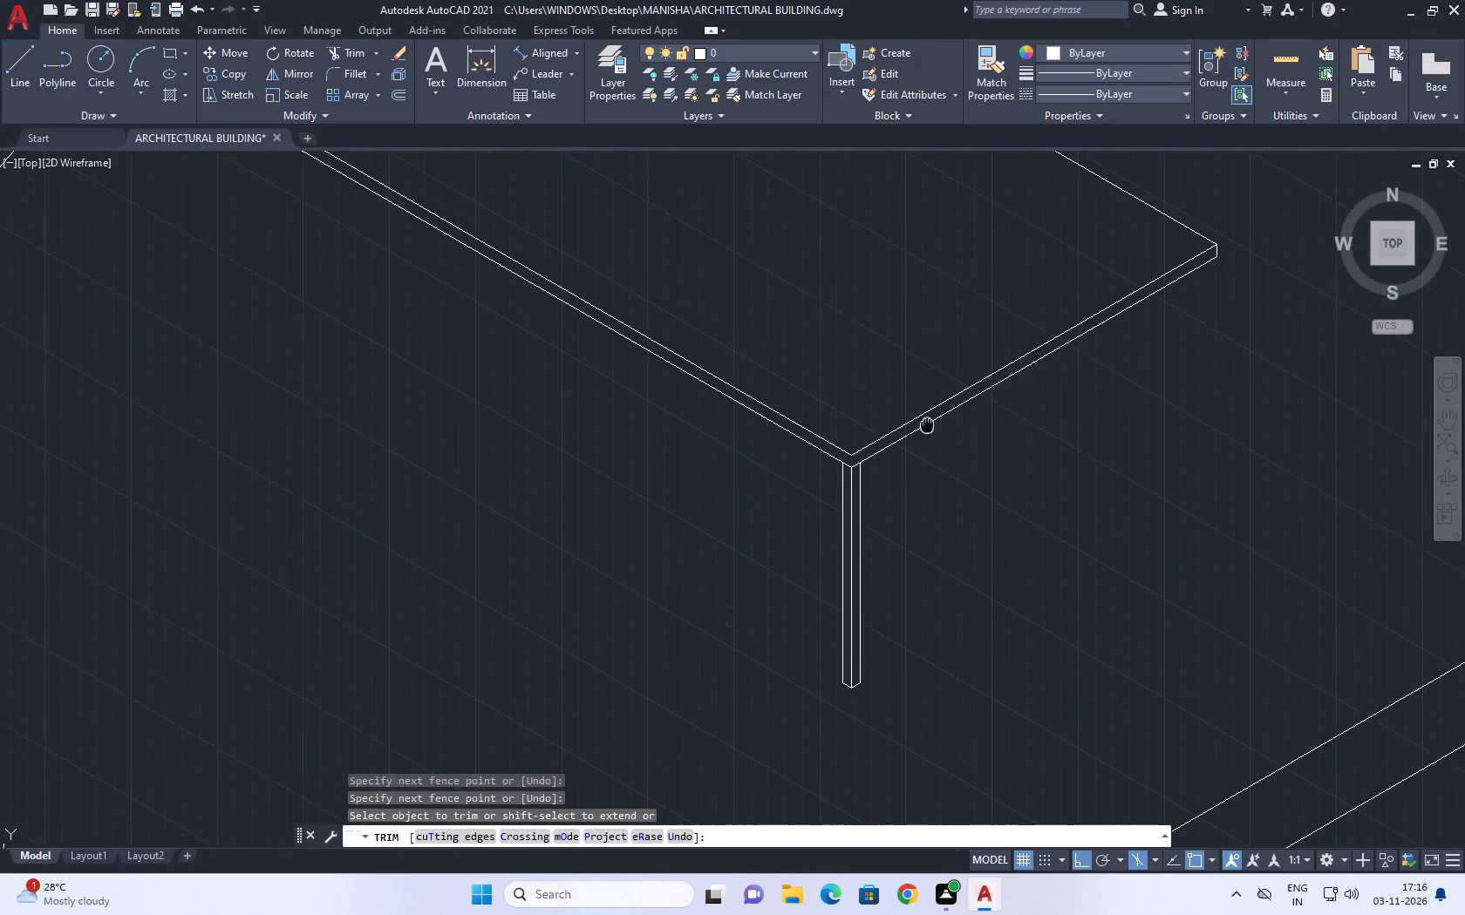
pyautogui.scroll(-3, 936, 420)
pyautogui.press('Escape')
# Draw the second leg's outer vertical edge down from the lower corner at the far end of the tabletop's short front edge.
pyautogui.write('l')
pyautogui.press('space')
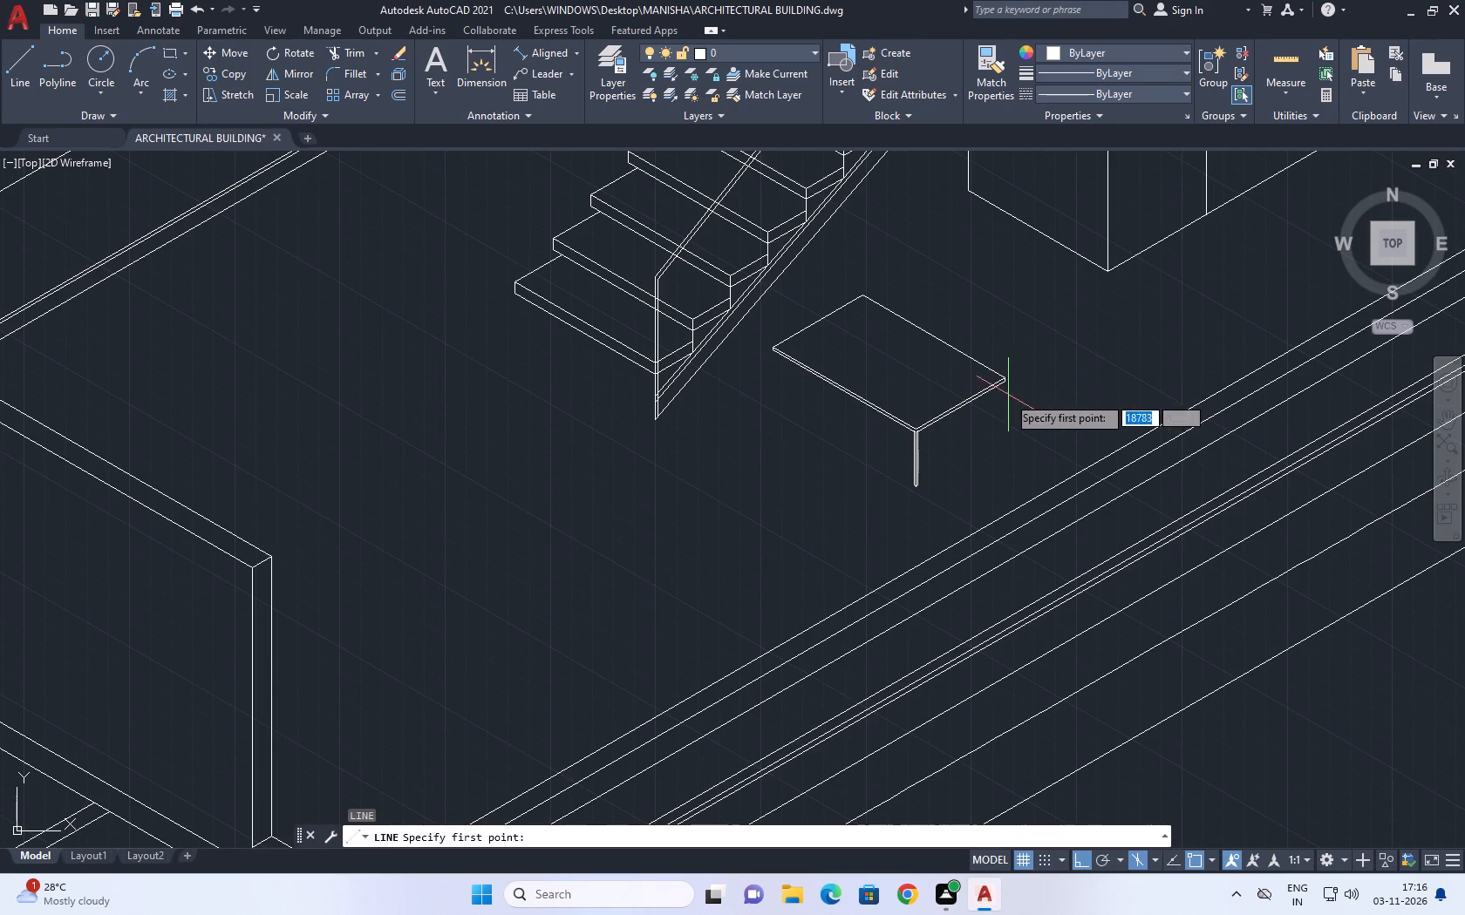
pyautogui.scroll(5, 1010, 392)
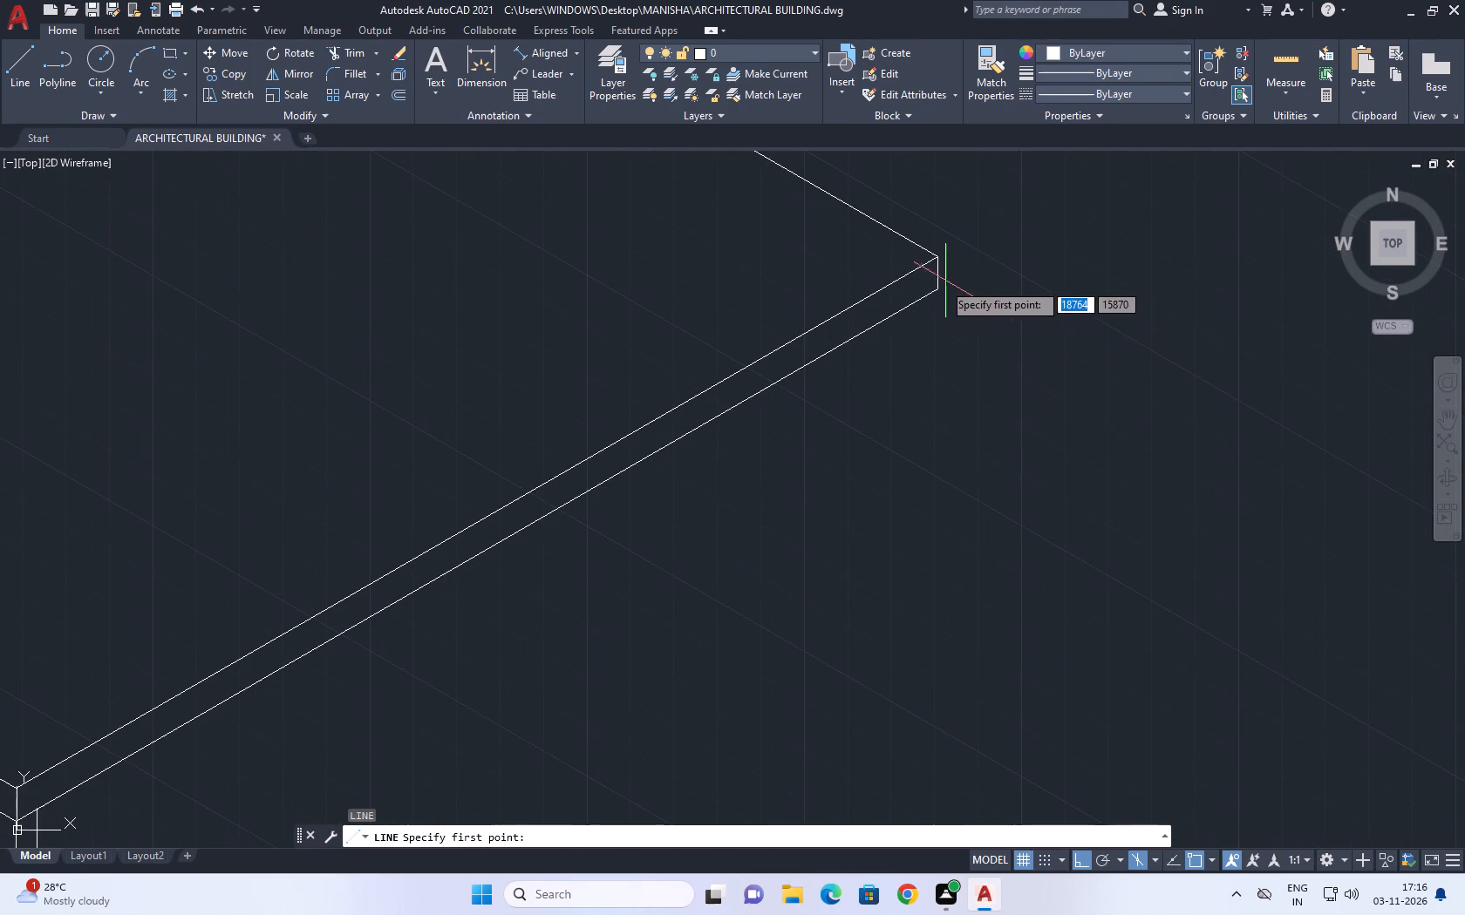
pyautogui.click(937, 290)
pyautogui.scroll(-7, 957, 433)
pyautogui.scroll(3, 901, 548)
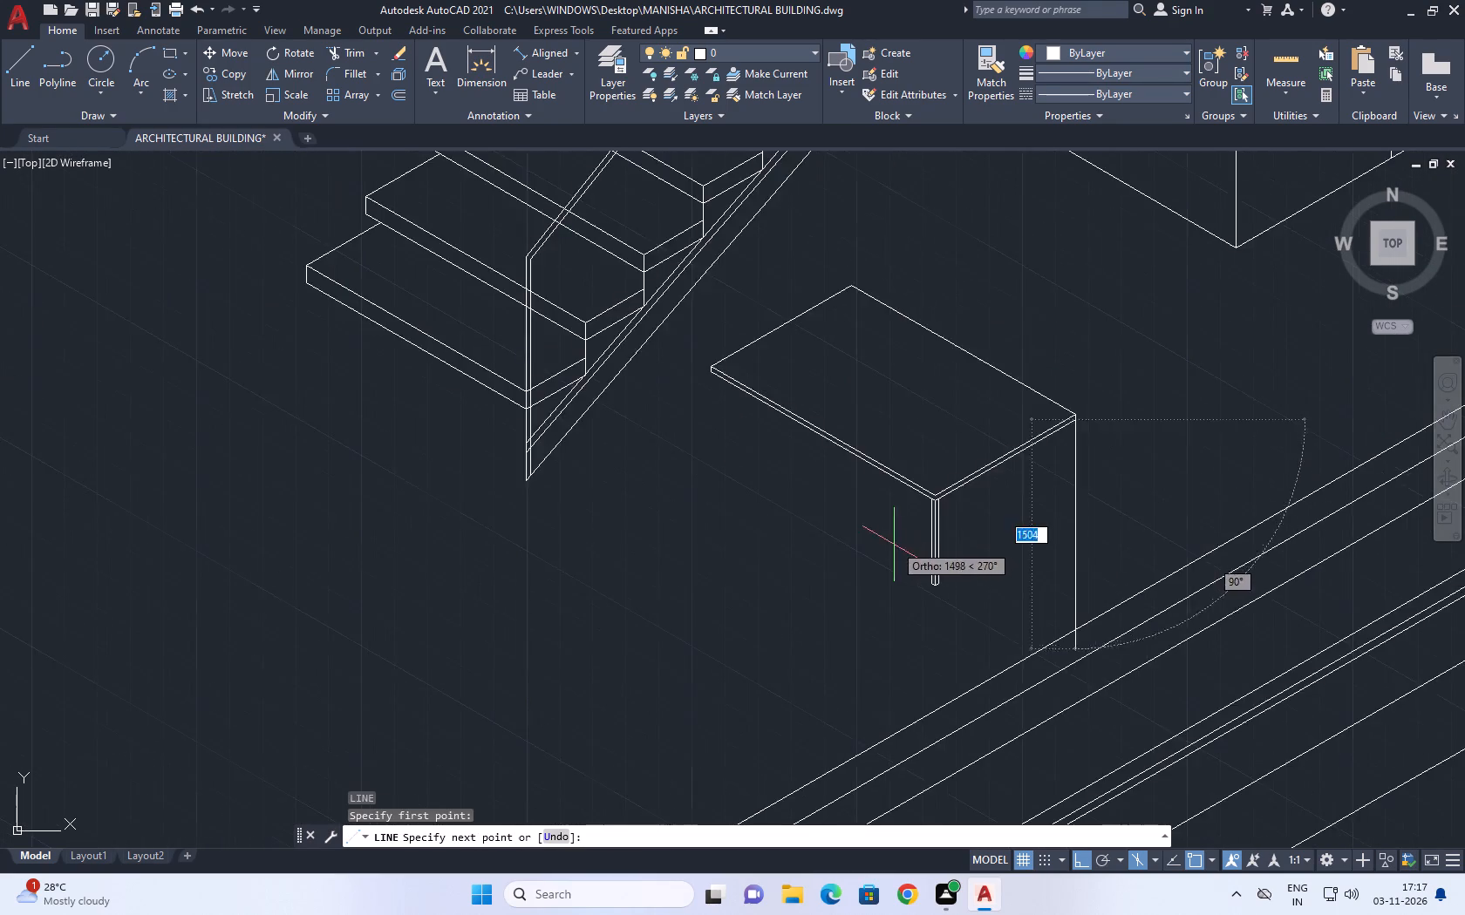
pyautogui.scroll(1, 895, 548)
pyautogui.moveTo(1124, 557); pyautogui.dragTo(975, 556, button='middle')
pyautogui.moveTo(973, 578); pyautogui.dragTo(927, 579, button='middle')
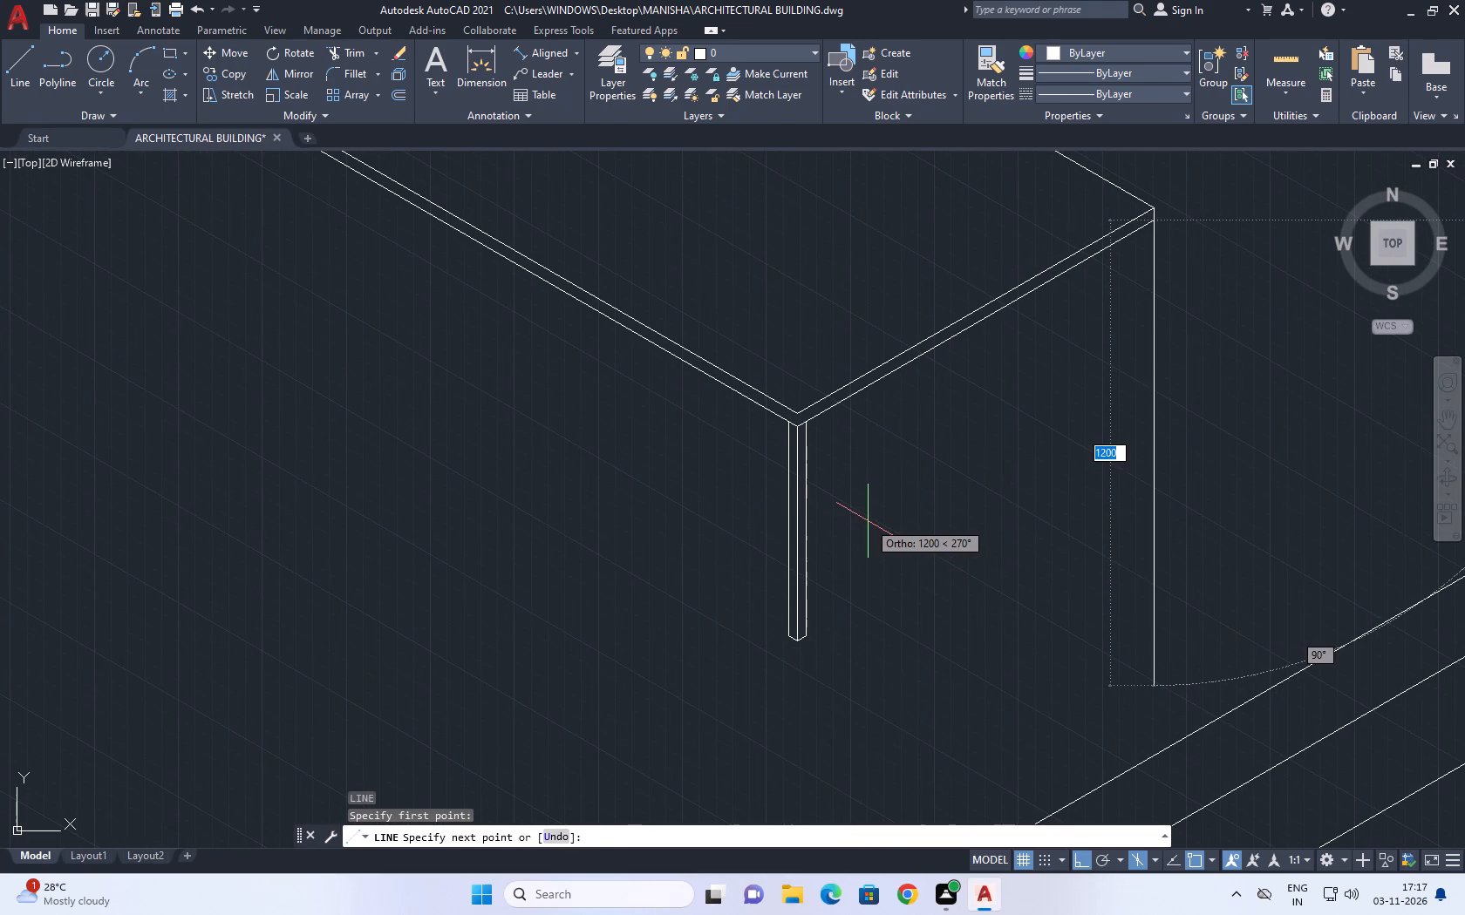
pyautogui.scroll(2, 843, 655)
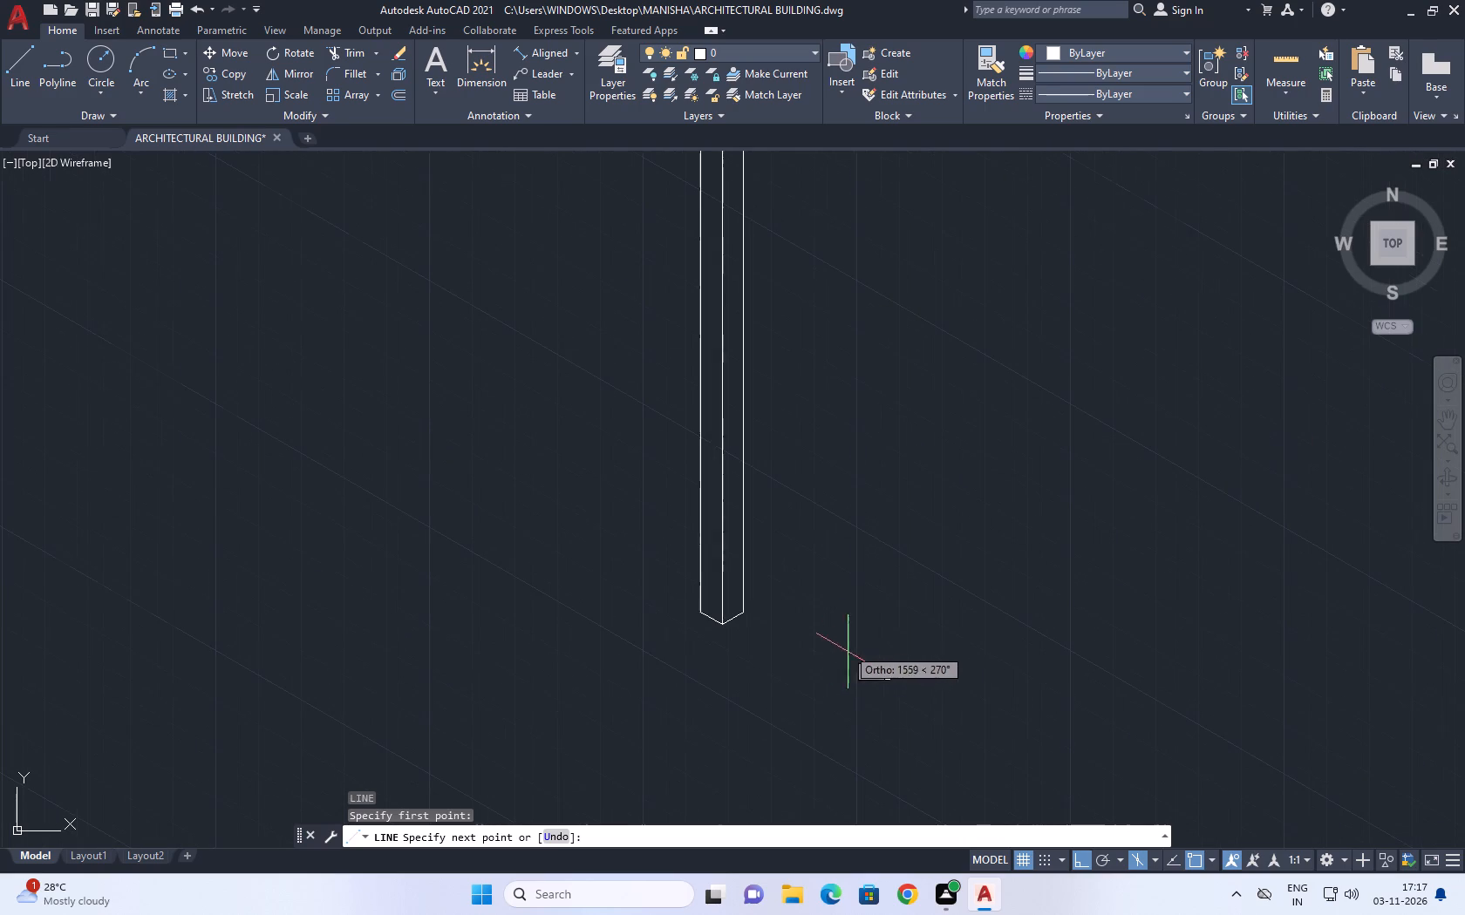
pyautogui.scroll(-4, 798, 603)
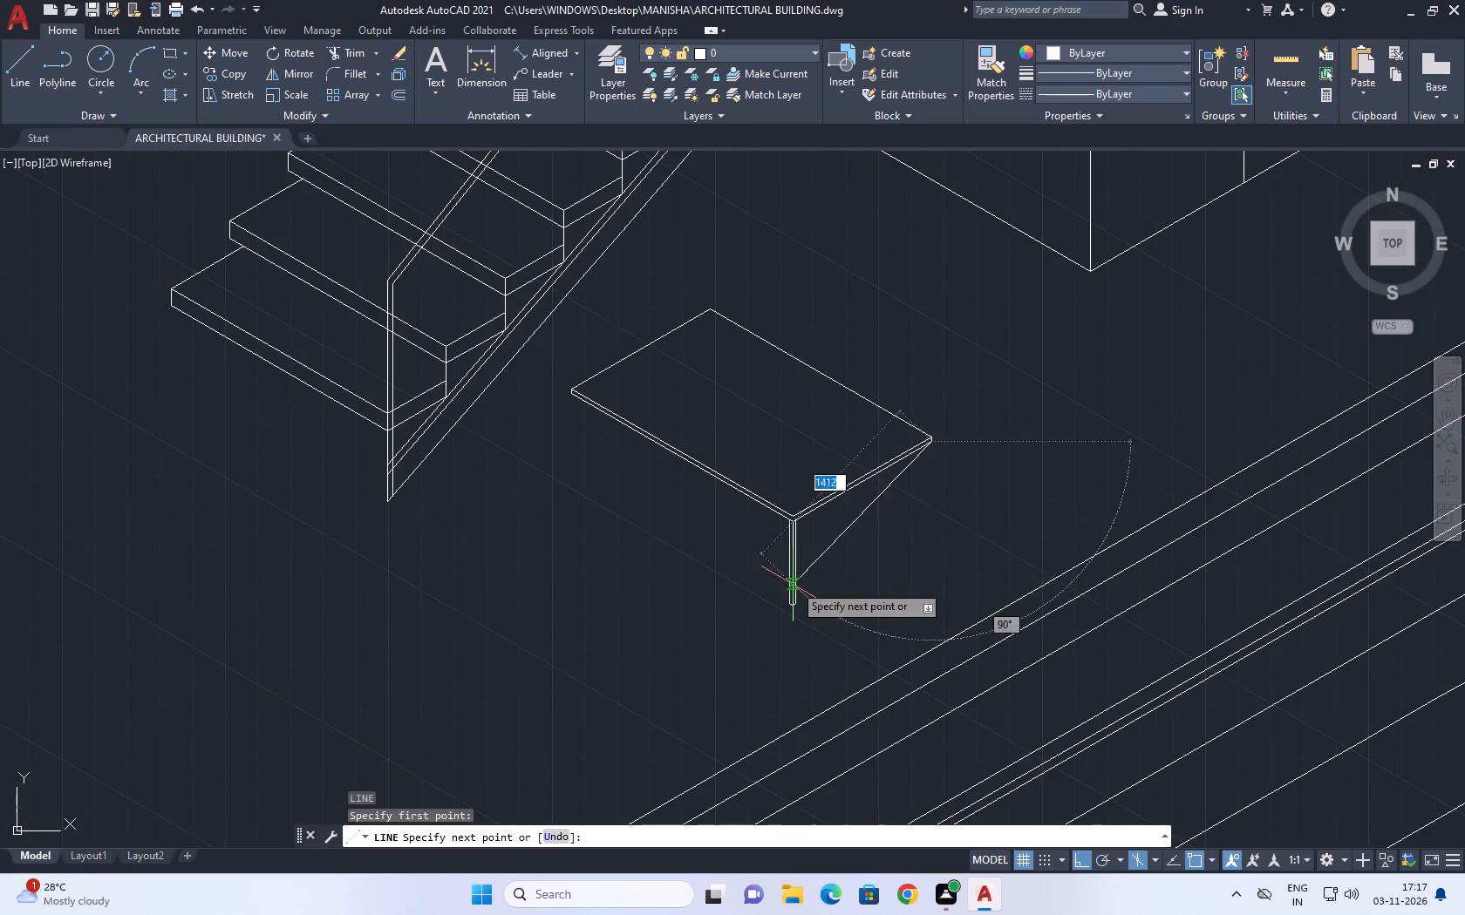
pyautogui.scroll(2, 788, 607)
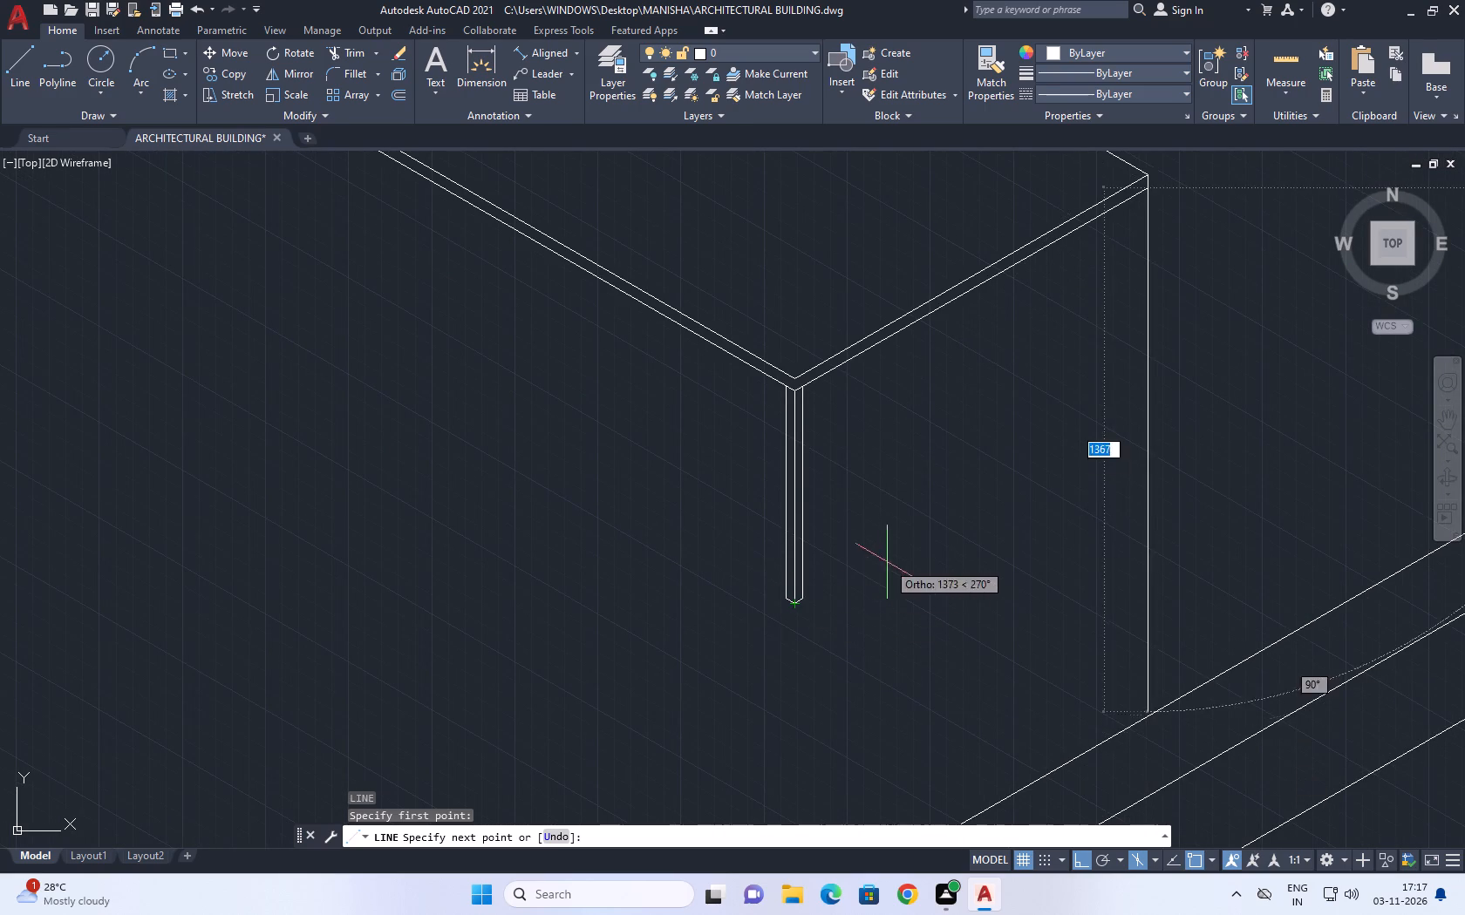
pyautogui.click(1144, 394)
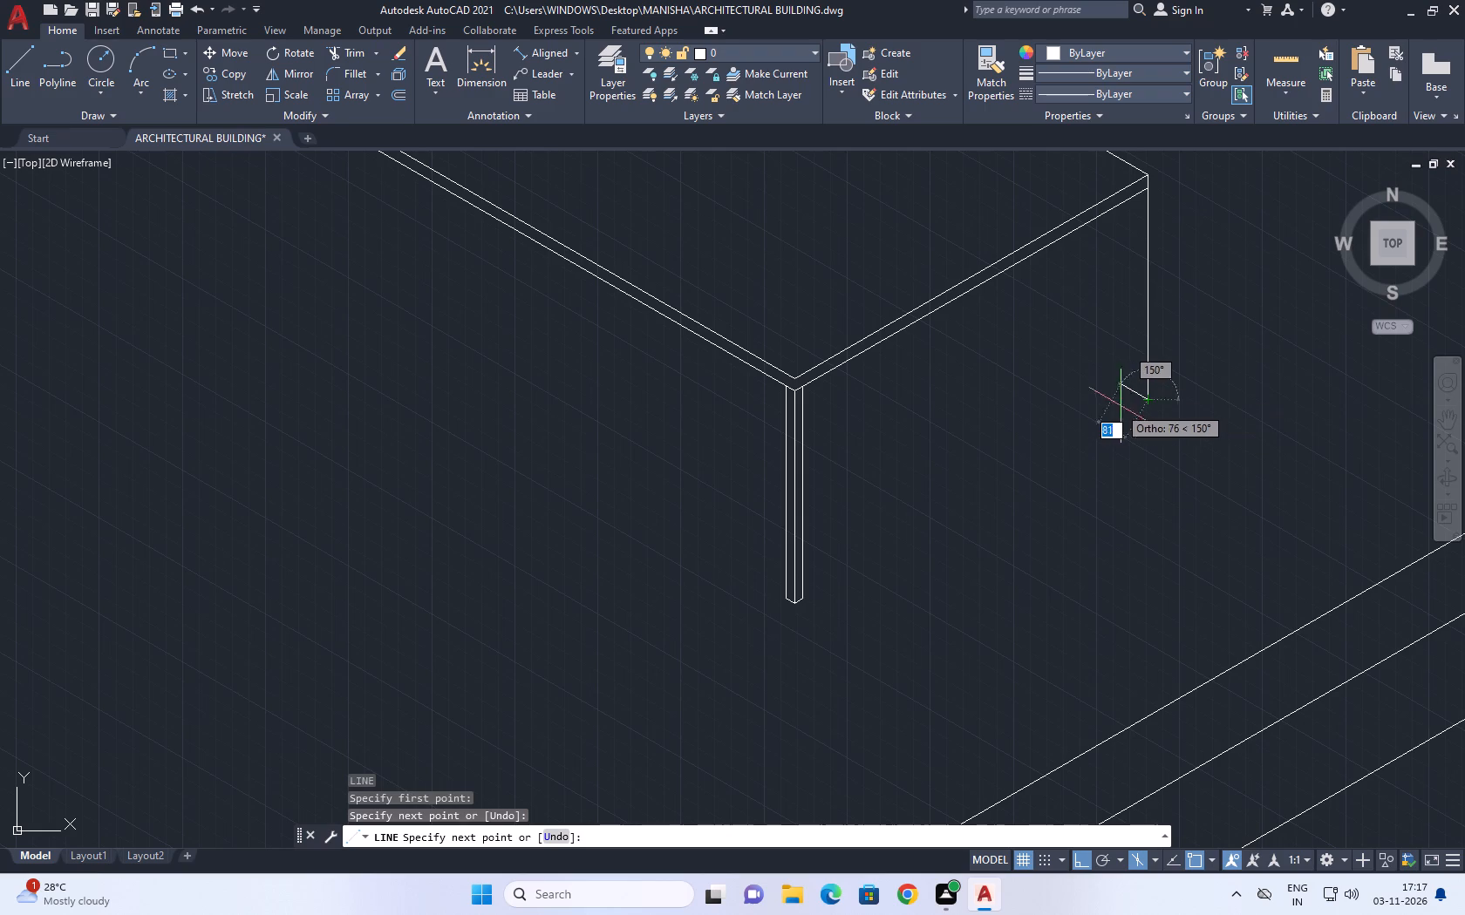
# Draw the second leg's 25 long bottom edge at 210°, then its inner vertical edge up past the tabletop.
pyautogui.moveTo(1107, 408); pyautogui.dragTo(1094, 469, button='middle')
pyautogui.scroll(-1, 1093, 470)
pyautogui.moveTo(1093, 492); pyautogui.dragTo(1028, 530, button='middle')
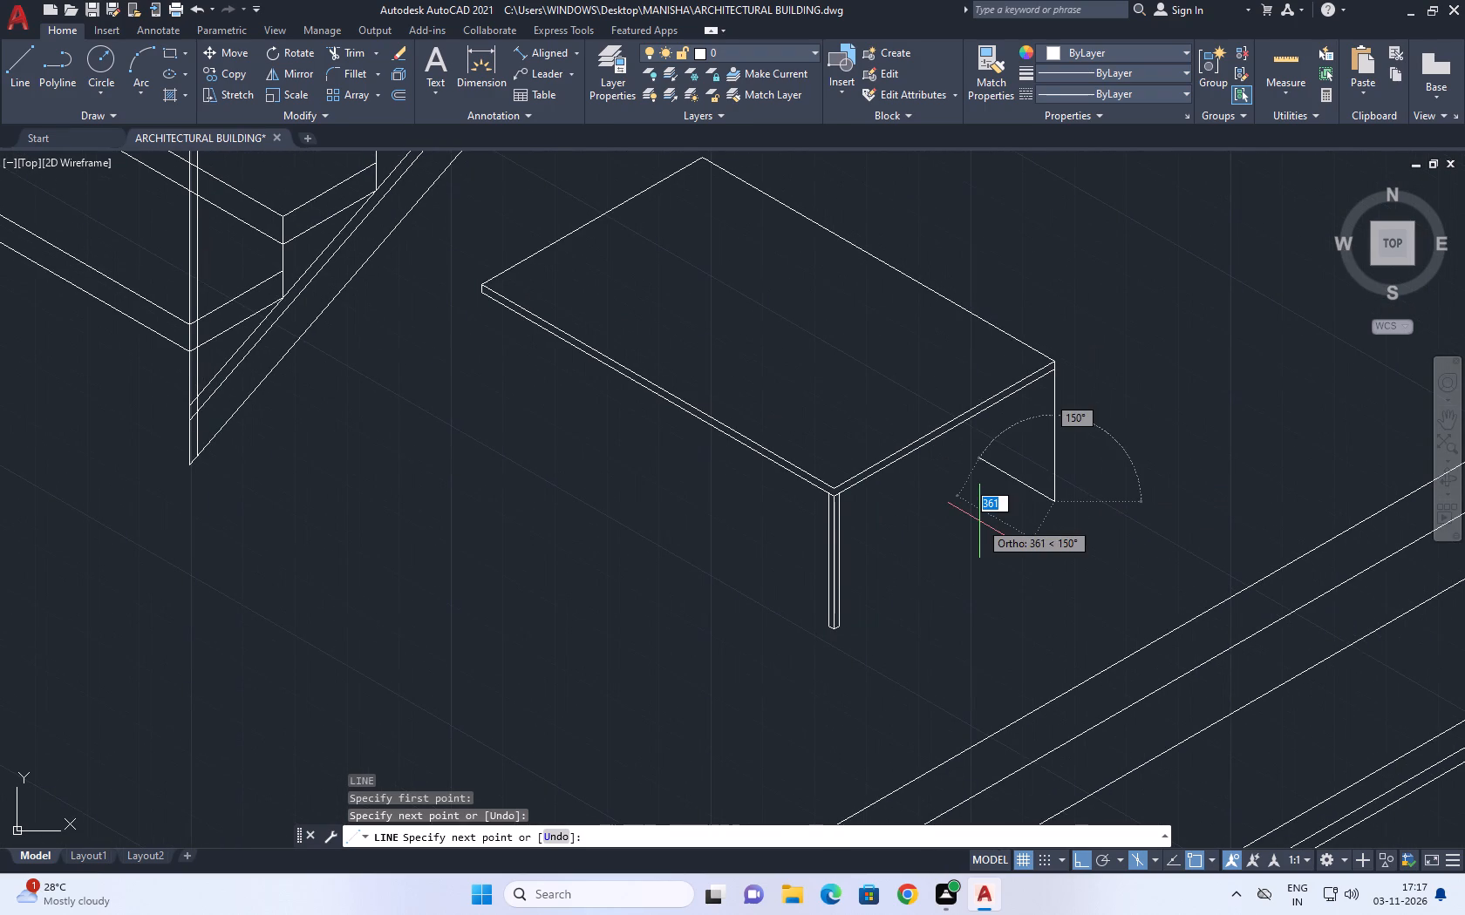
pyautogui.press('F5')
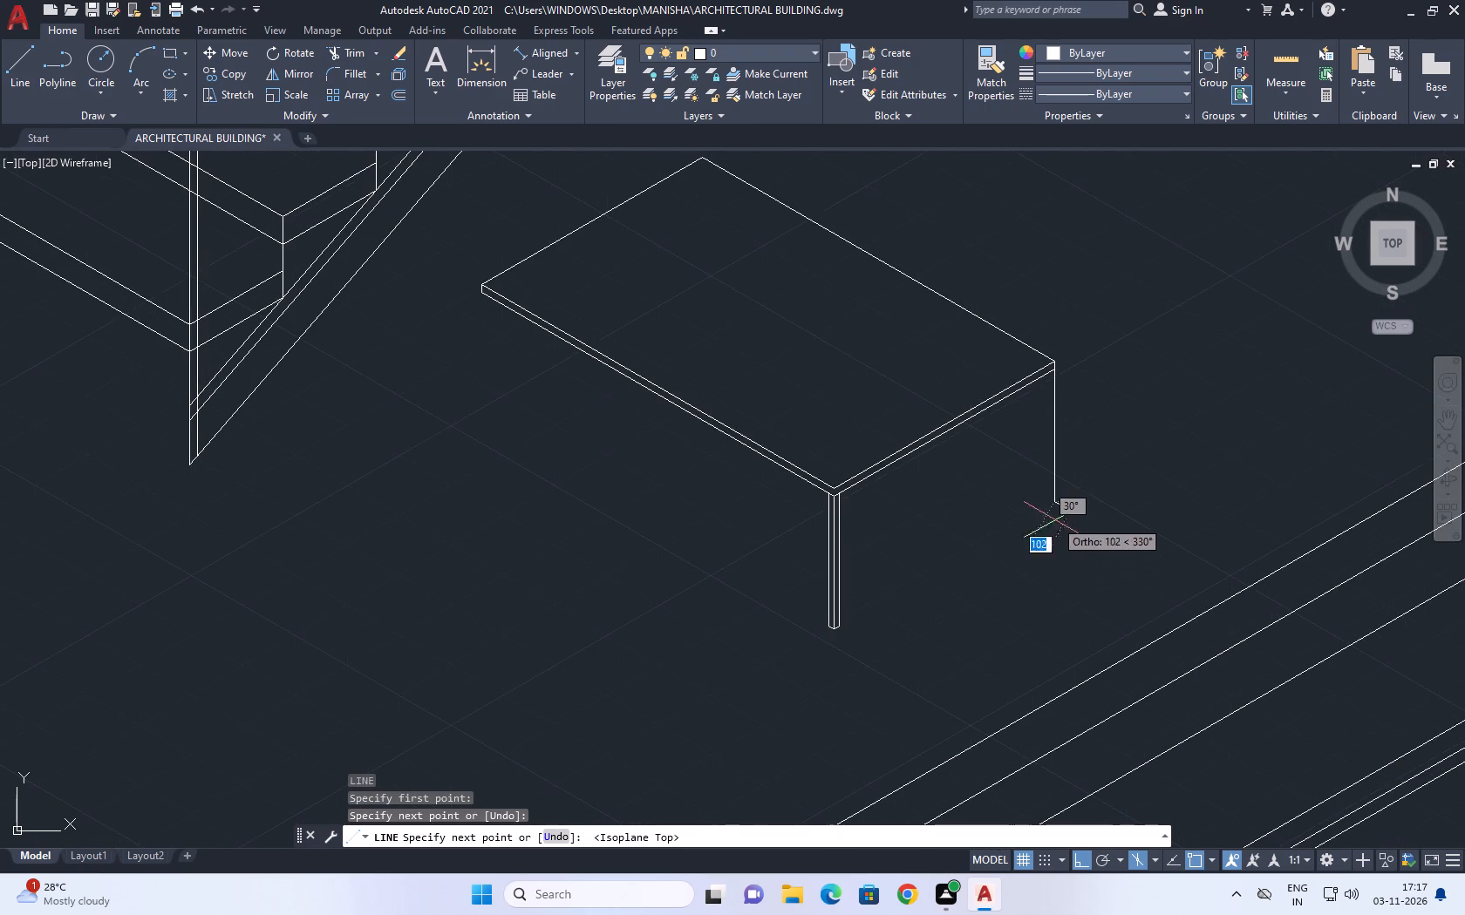
pyautogui.scroll(2, 1049, 509)
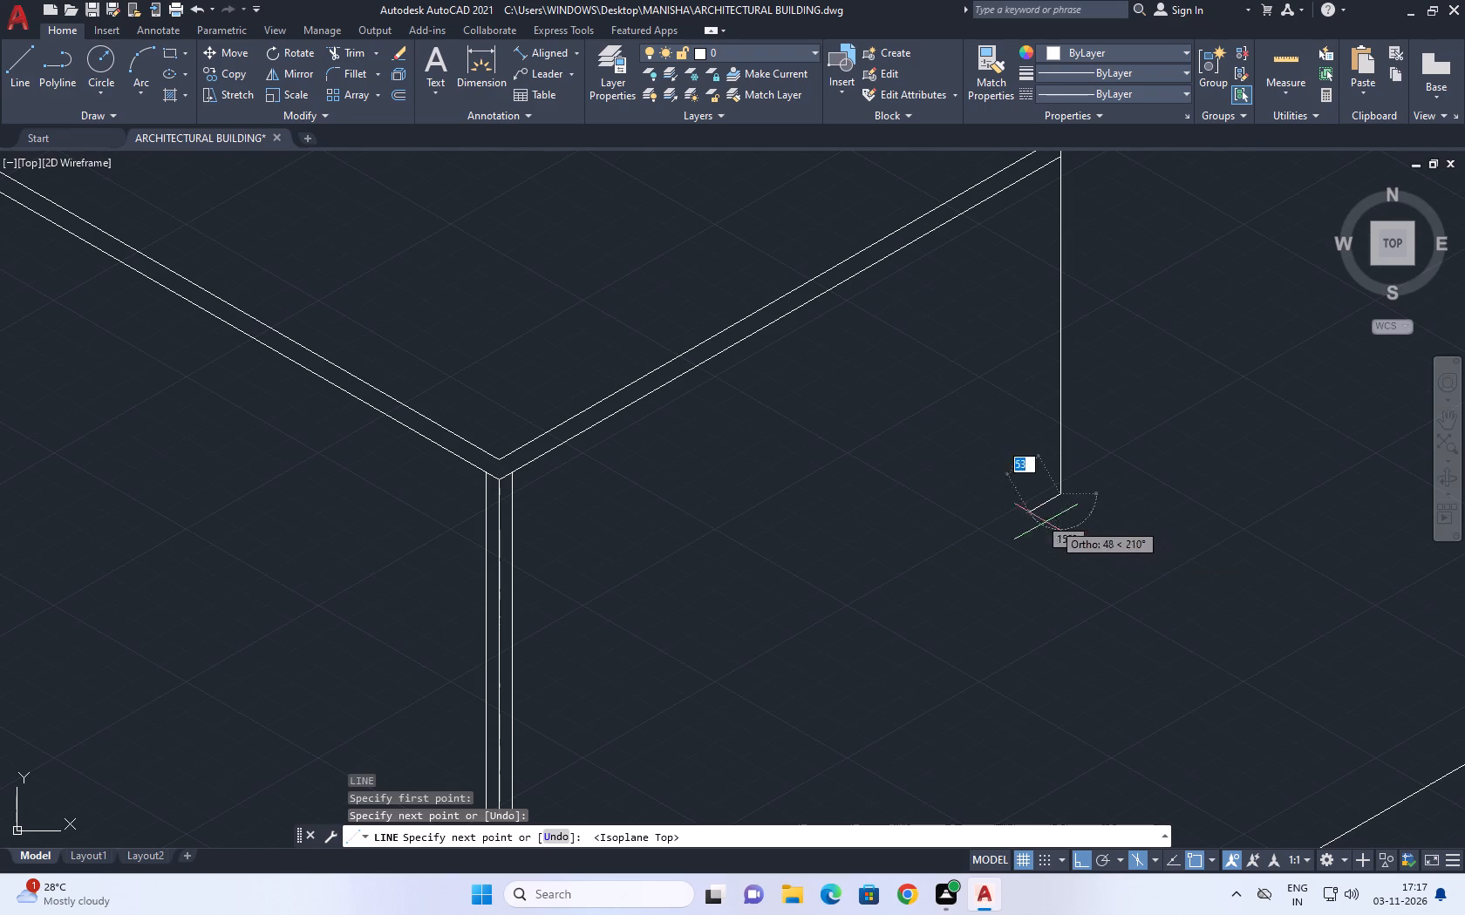
pyautogui.press('2')
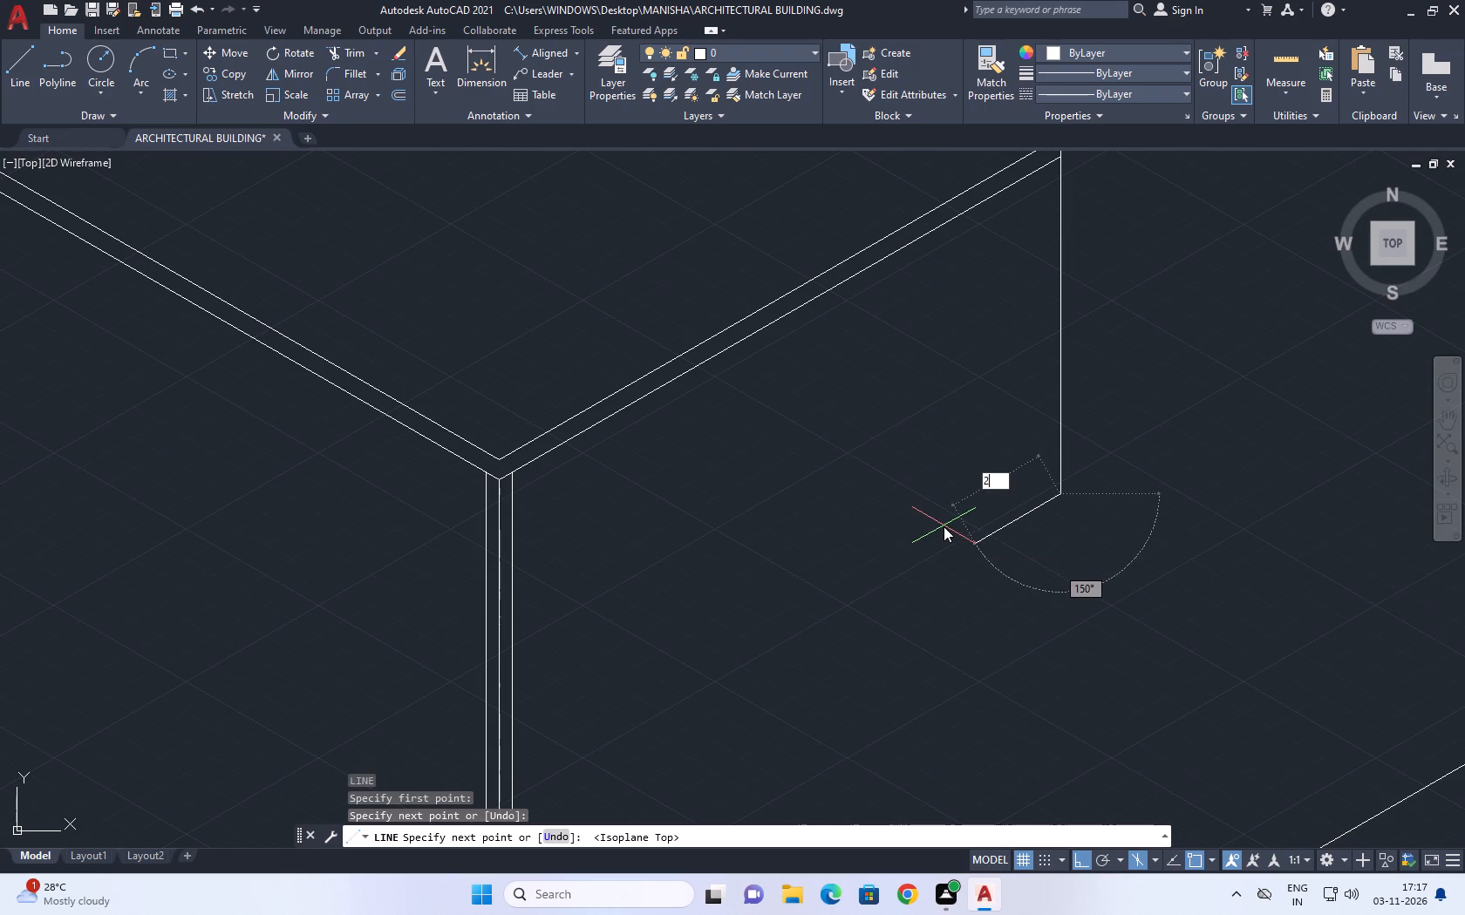
pyautogui.press('5')
pyautogui.press('Return')
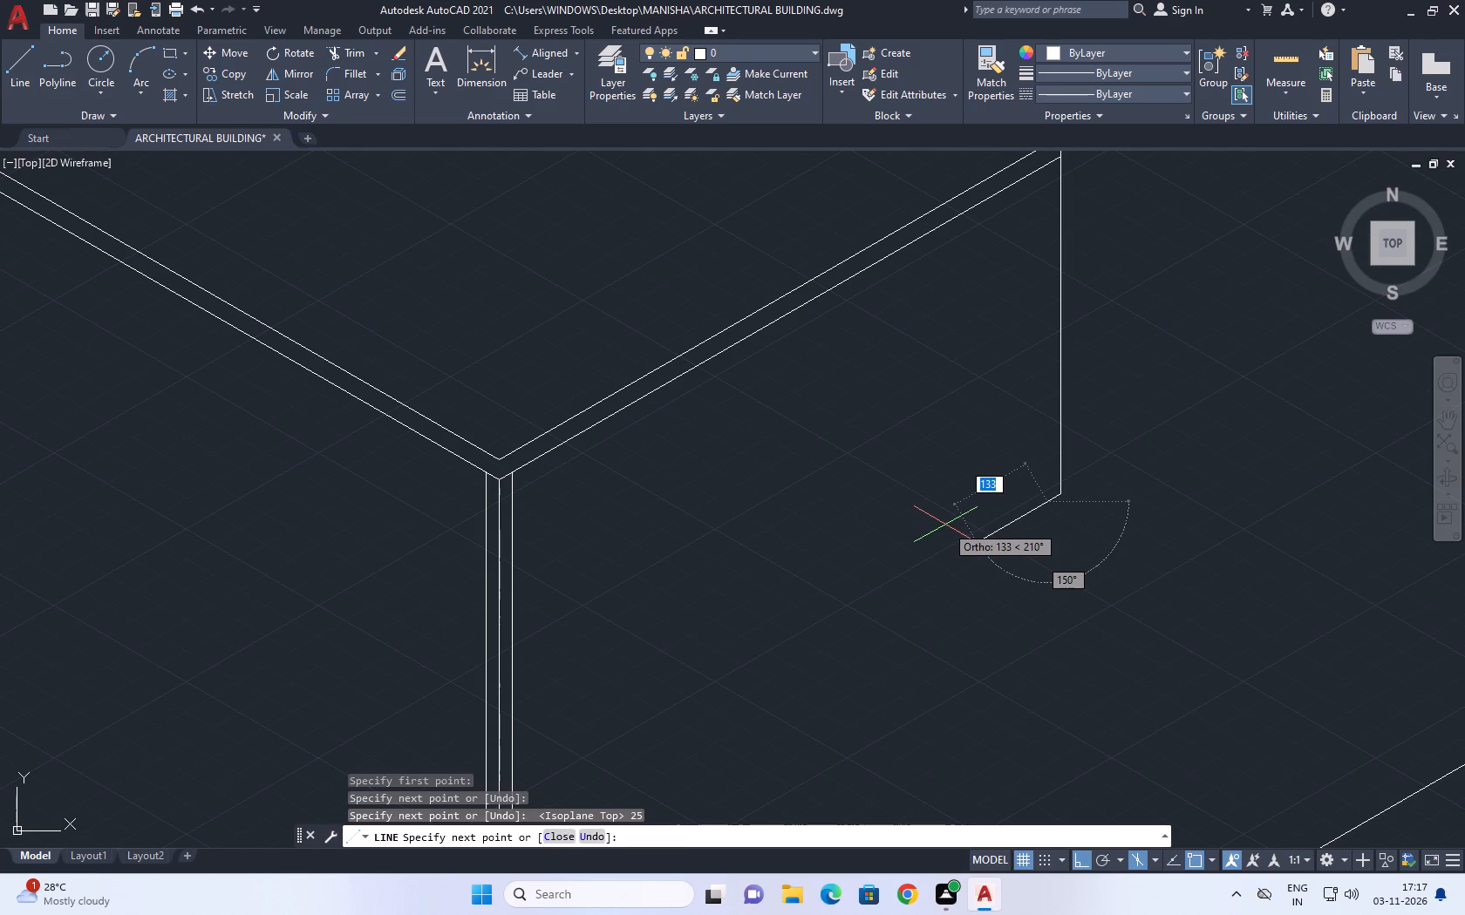
pyautogui.moveTo(1018, 330); pyautogui.dragTo(1025, 414, button='middle')
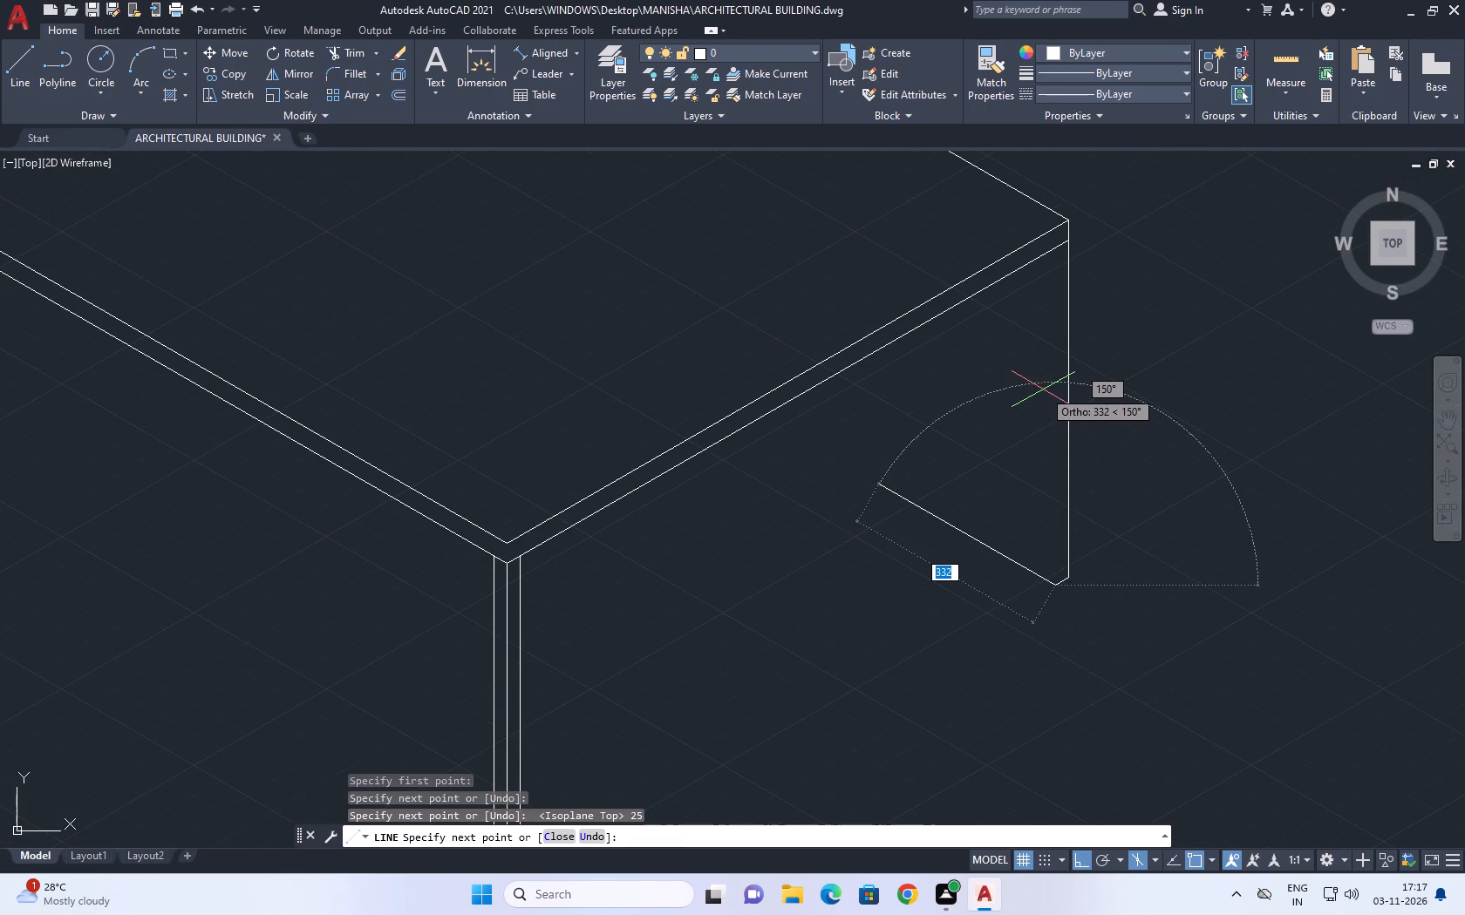
pyautogui.press('F5')
pyautogui.scroll(3, 1039, 217)
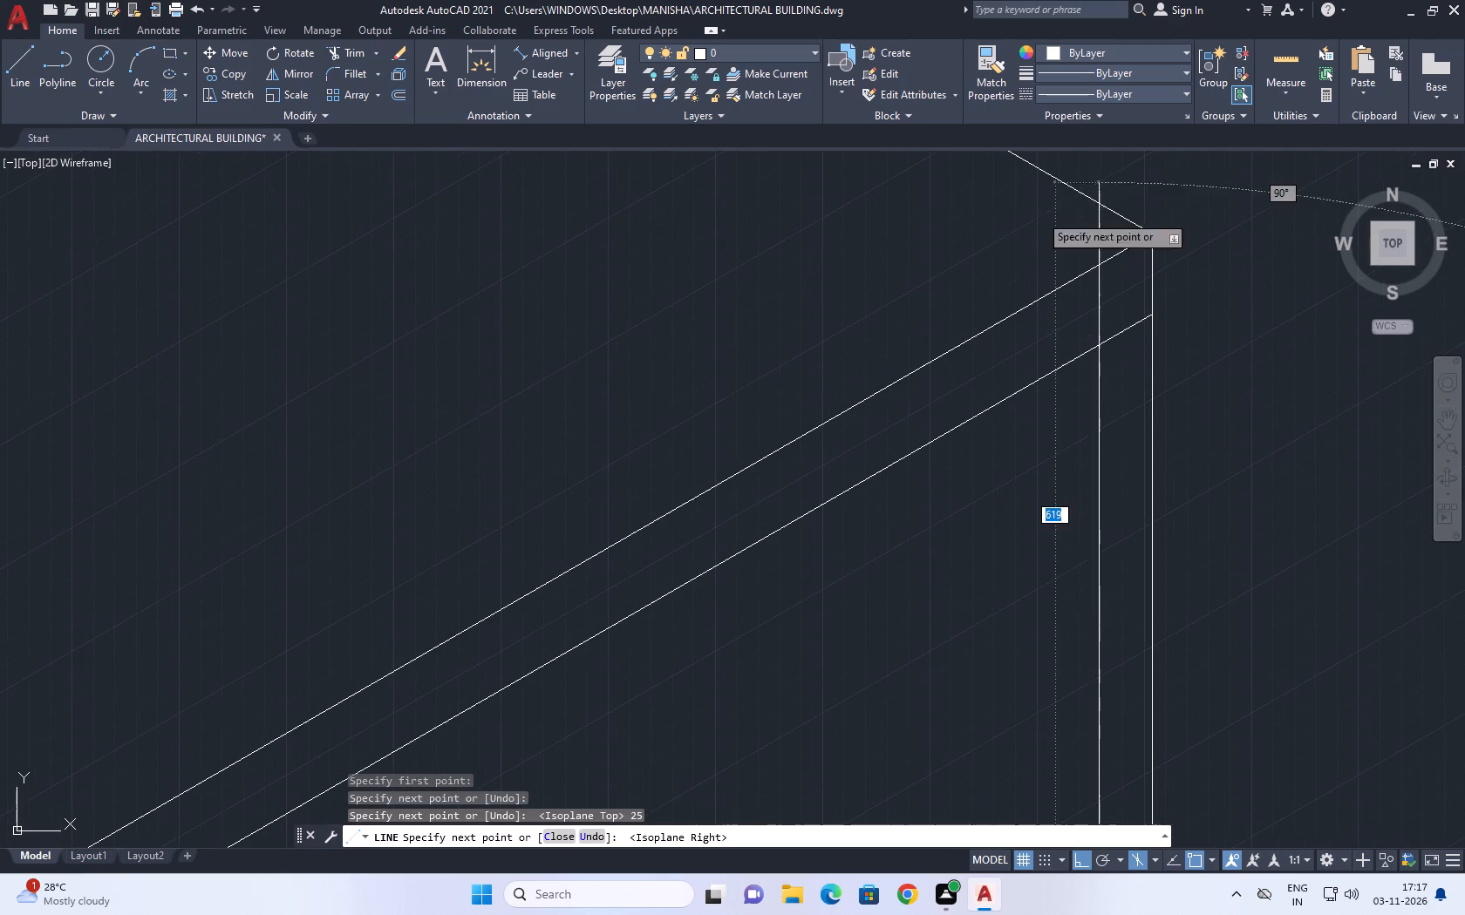
pyautogui.click(1106, 175)
pyautogui.press('Escape')
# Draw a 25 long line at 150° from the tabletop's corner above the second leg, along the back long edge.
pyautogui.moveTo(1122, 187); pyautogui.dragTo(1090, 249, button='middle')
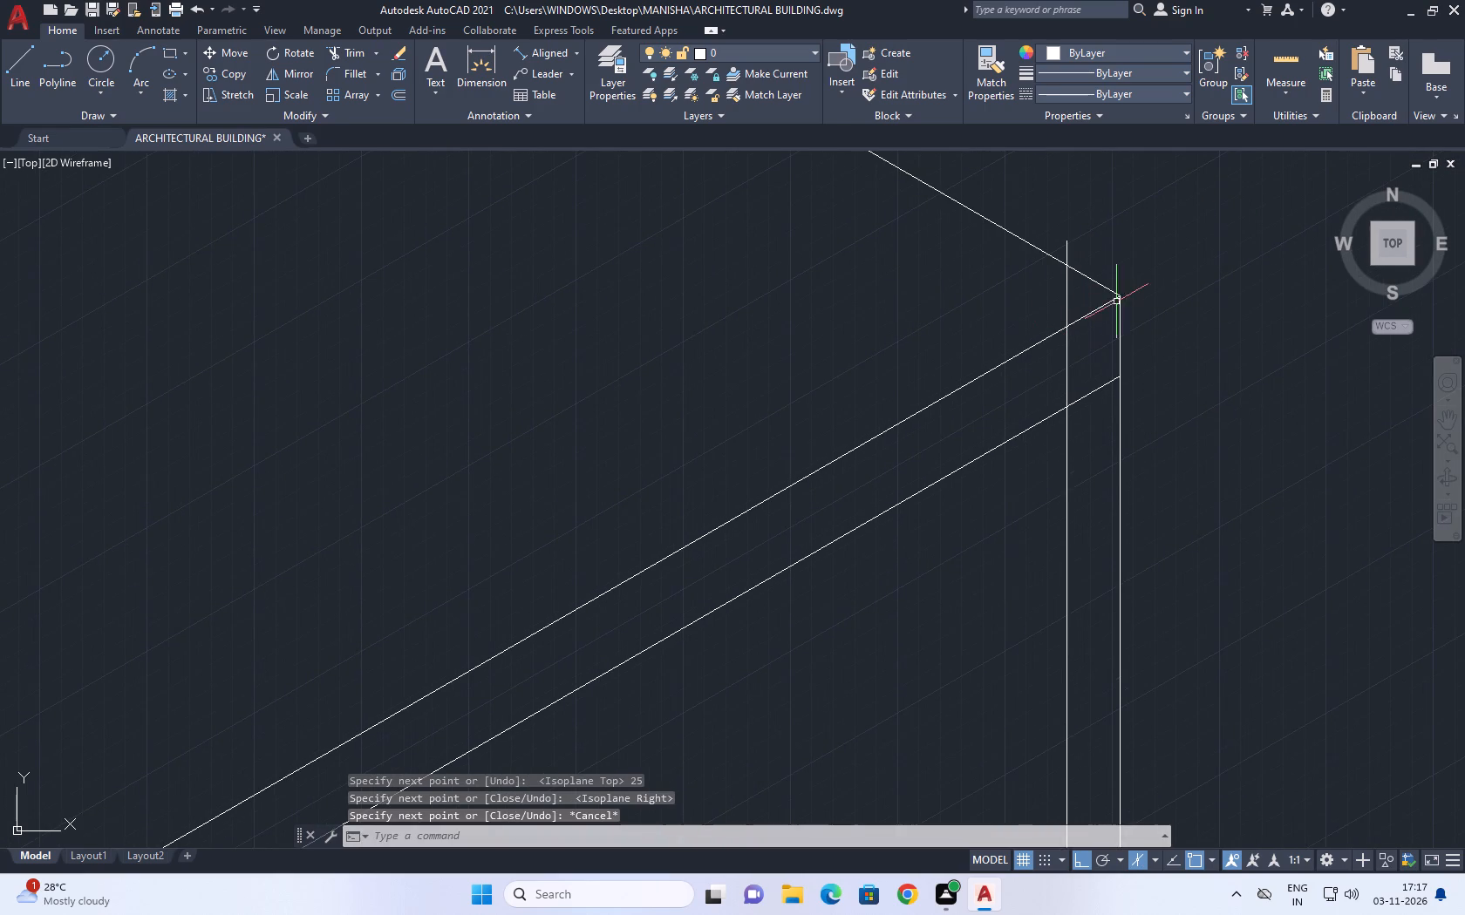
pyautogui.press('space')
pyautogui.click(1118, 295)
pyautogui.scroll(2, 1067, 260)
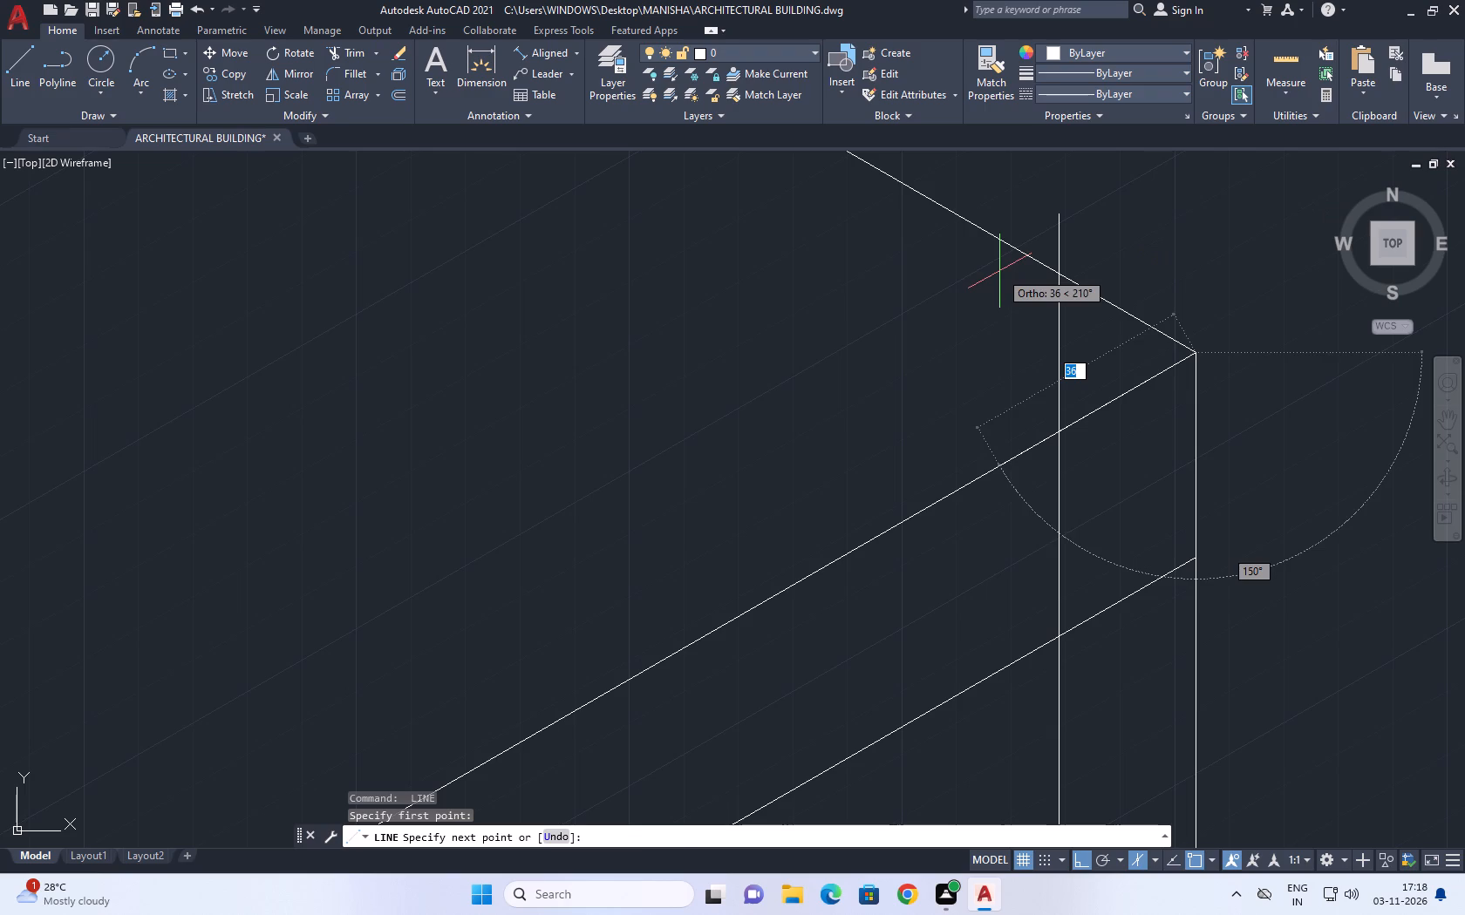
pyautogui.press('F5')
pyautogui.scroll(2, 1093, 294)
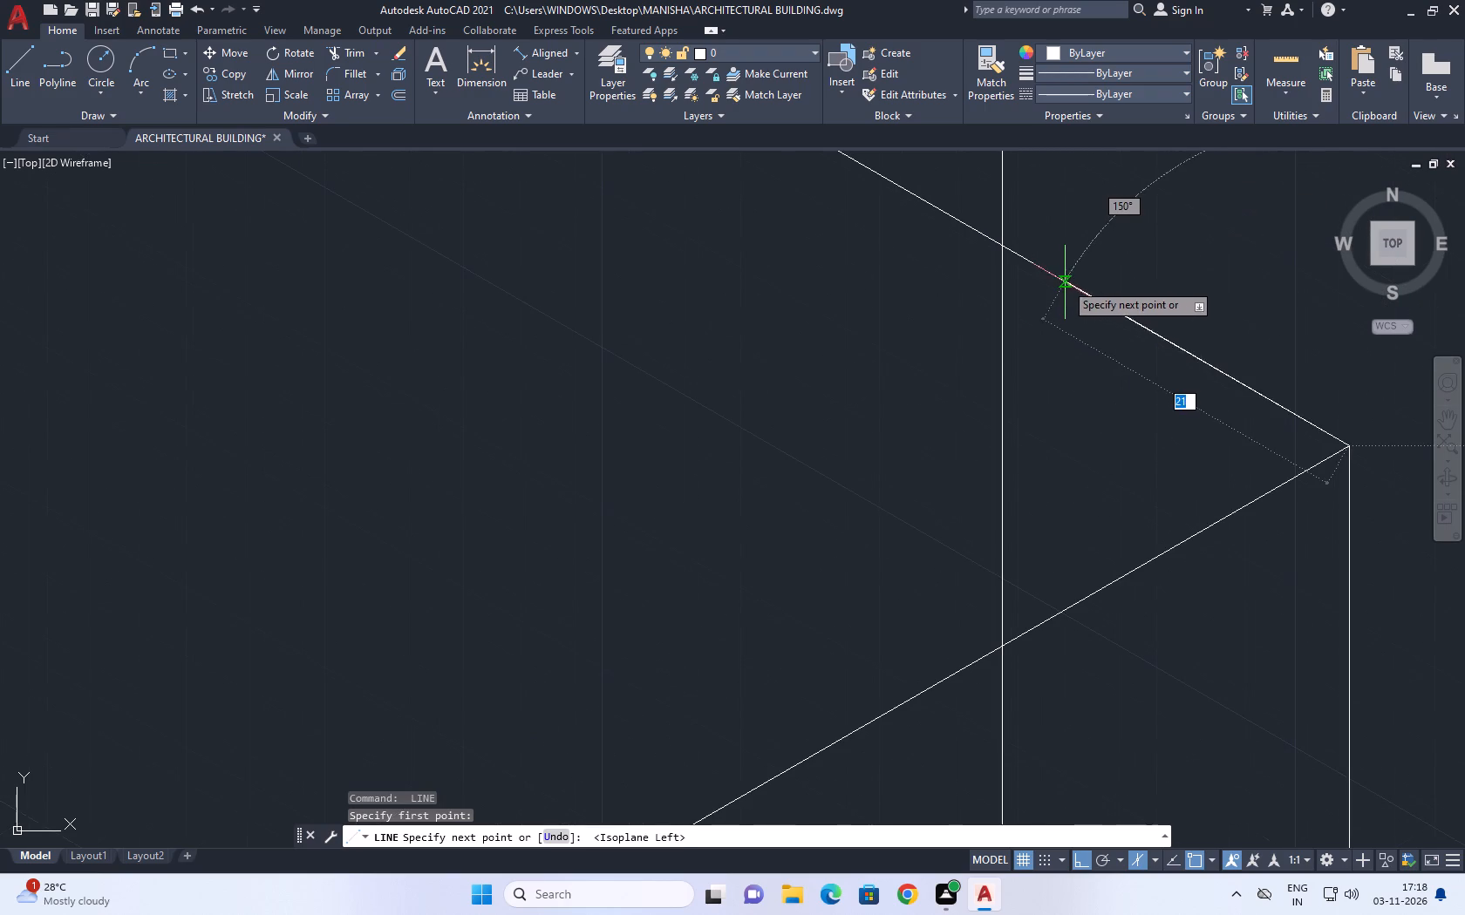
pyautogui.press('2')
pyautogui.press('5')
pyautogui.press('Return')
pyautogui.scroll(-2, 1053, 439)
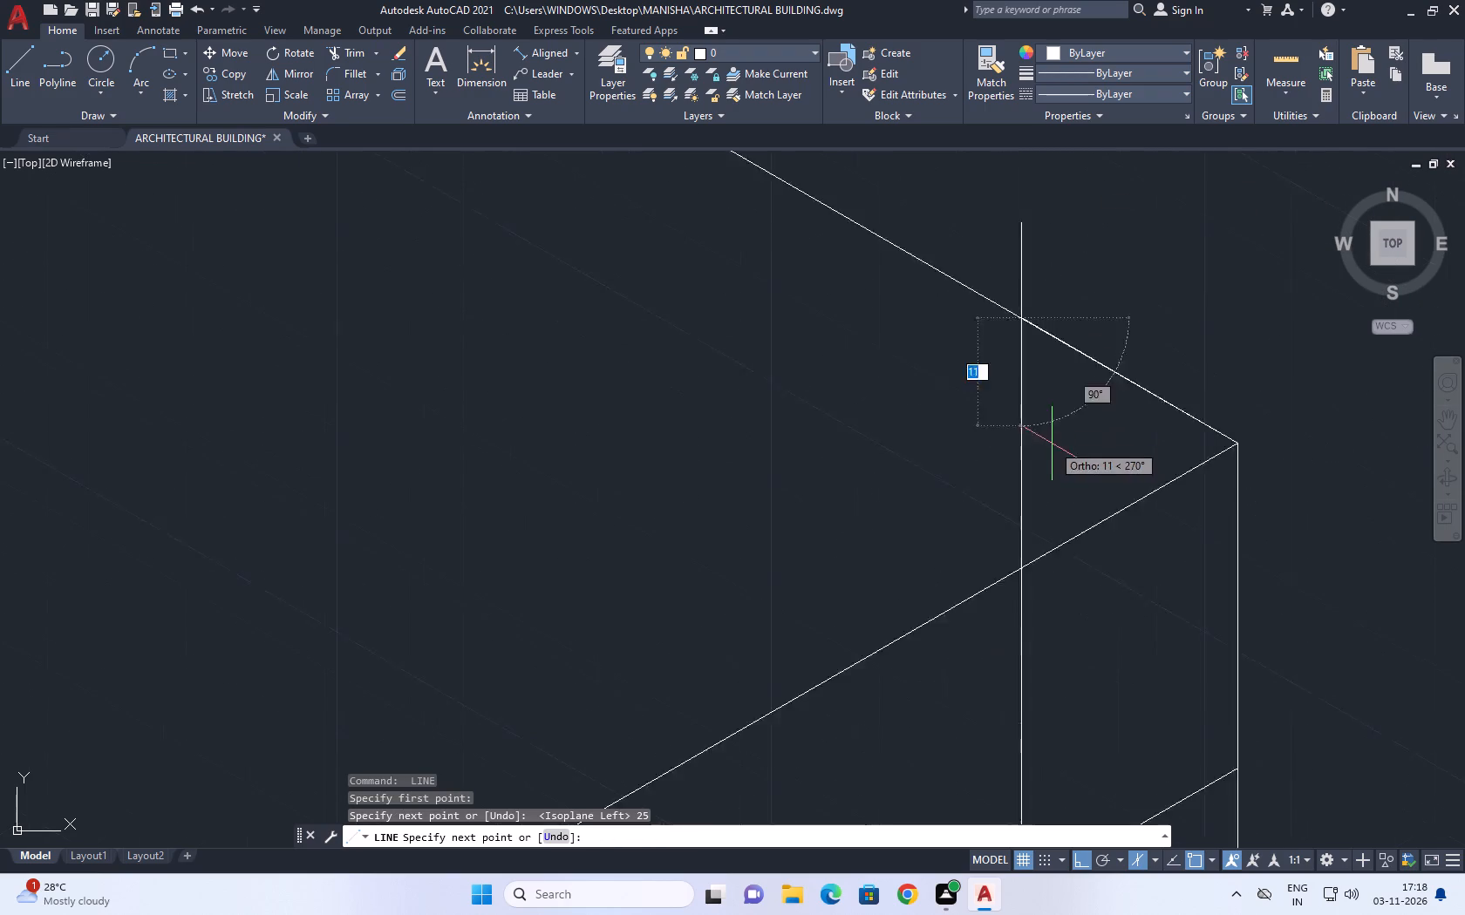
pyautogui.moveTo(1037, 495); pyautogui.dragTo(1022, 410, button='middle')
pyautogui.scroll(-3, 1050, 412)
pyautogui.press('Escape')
# Trim the second leg's inner edge across and above the tabletop, and remove the short line overlapping the back long edge.
pyautogui.scroll(2, 1060, 398)
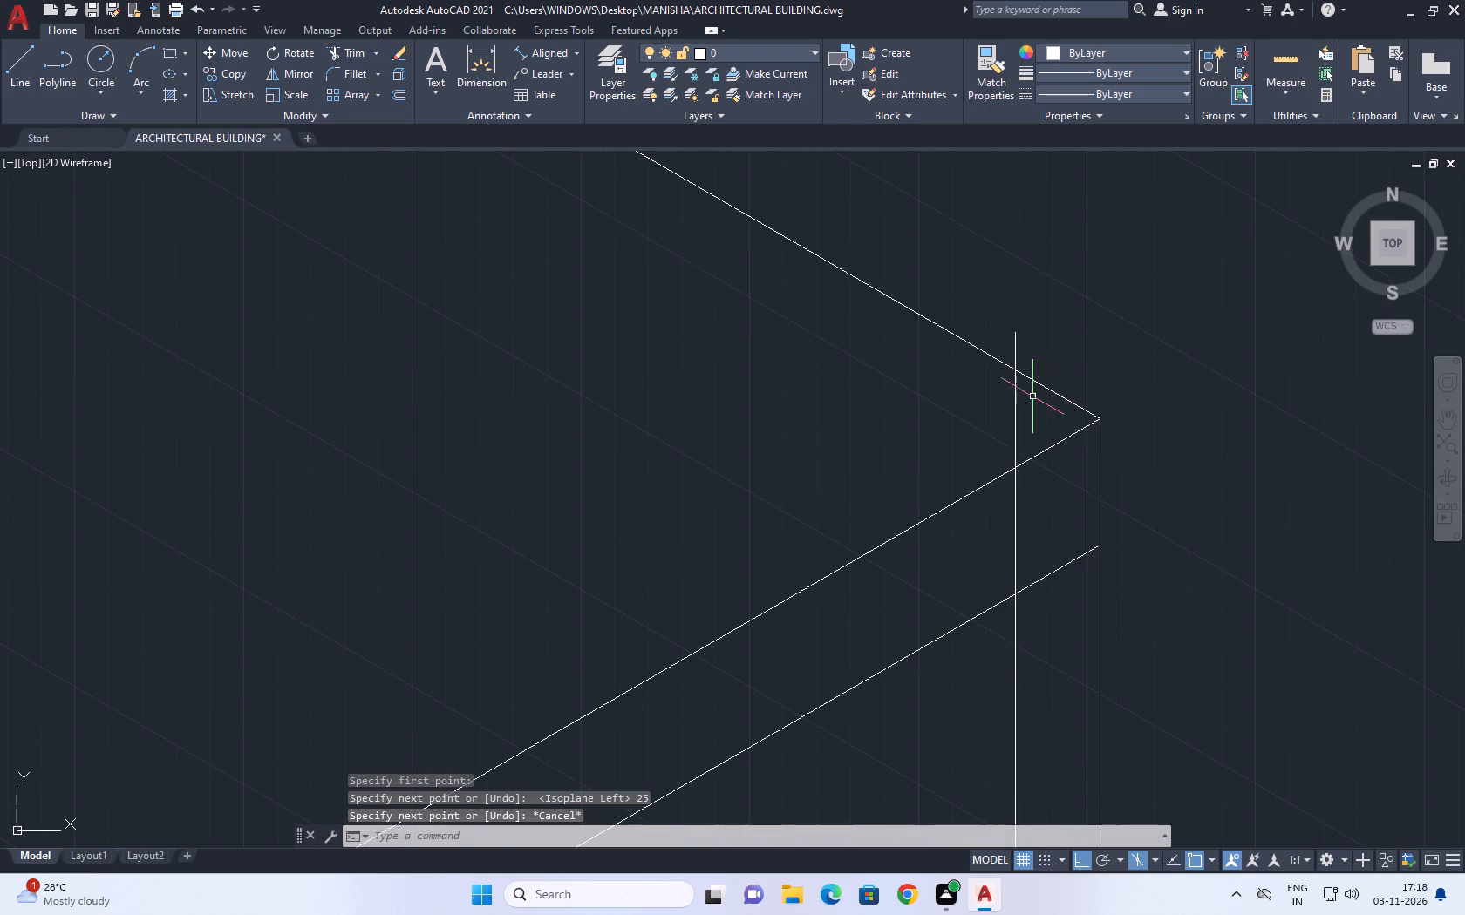
pyautogui.click(1023, 408)
pyautogui.click(980, 403)
pyautogui.press('Escape')
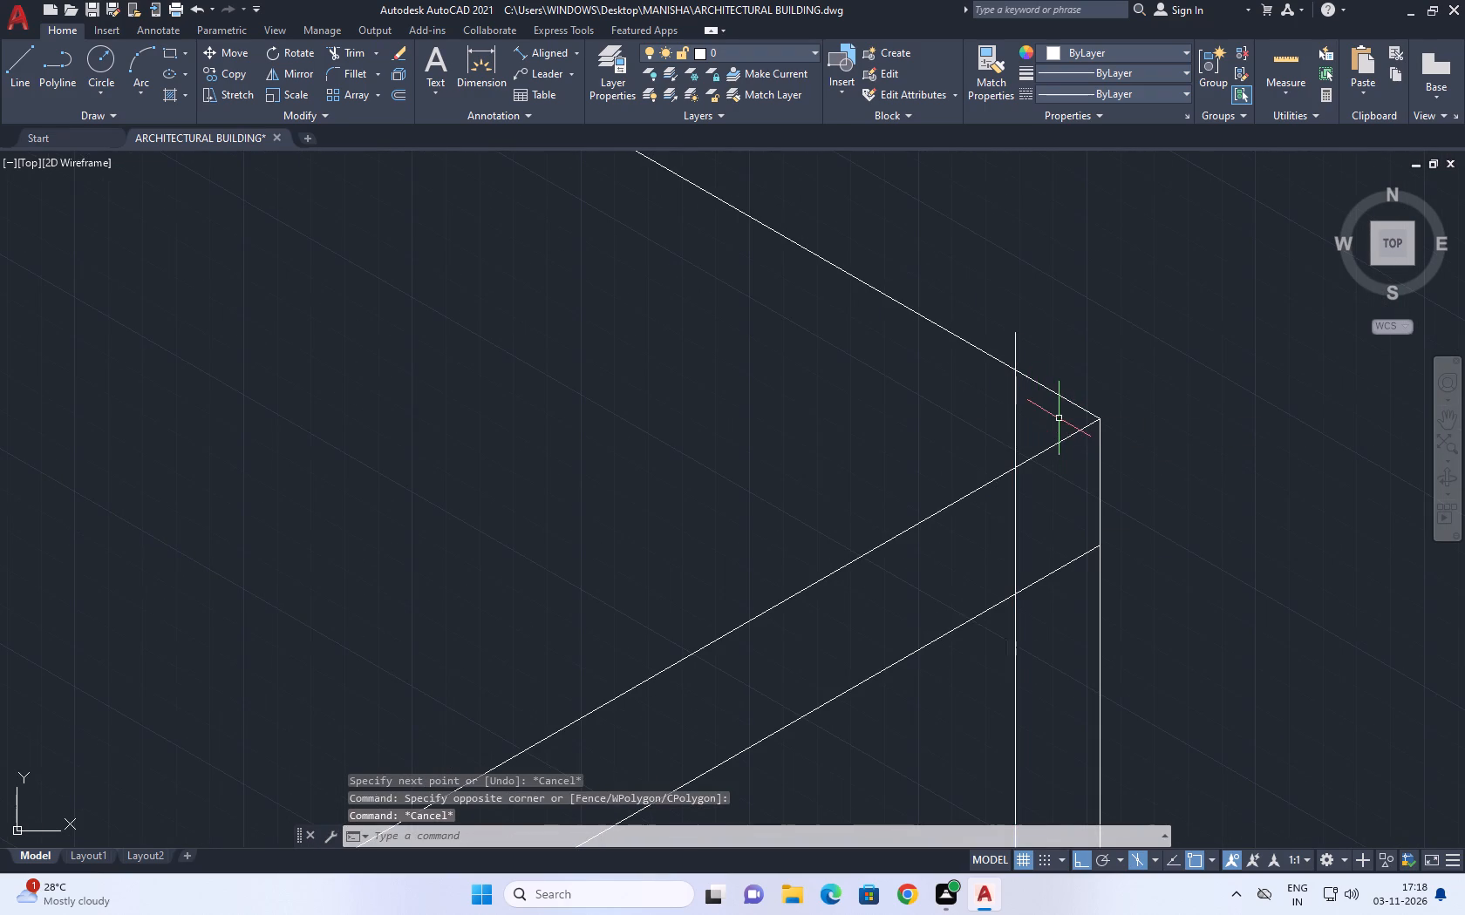
pyautogui.press('t')
pyautogui.press('r')
pyautogui.press('space')
pyautogui.moveTo(1046, 419); pyautogui.dragTo(1043, 411)
pyautogui.click(966, 417)
pyautogui.click(1010, 509)
pyautogui.click(1019, 513)
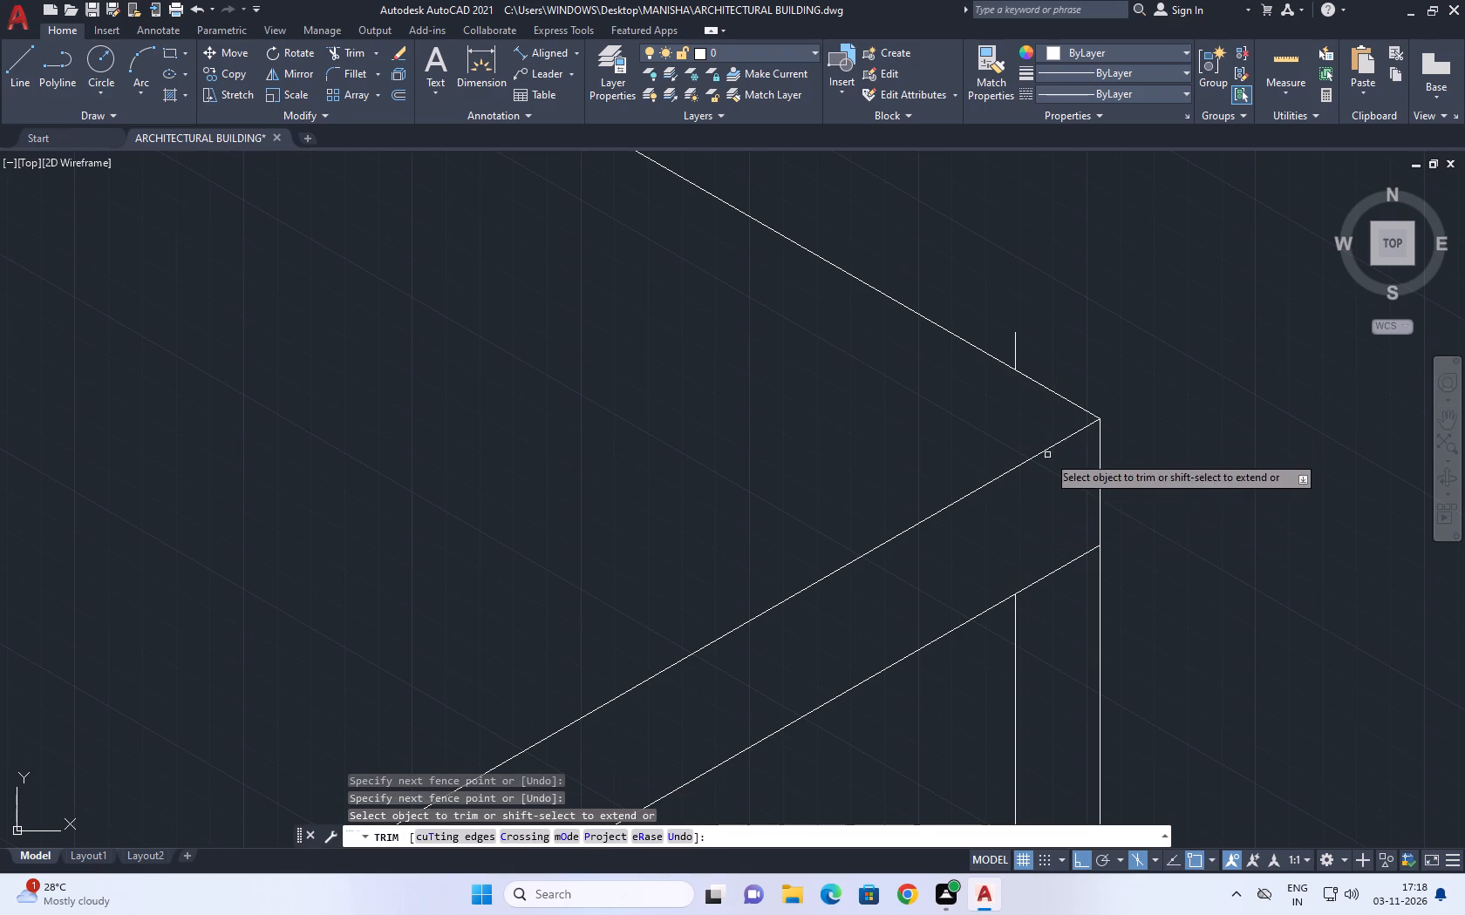
pyautogui.click(1066, 399)
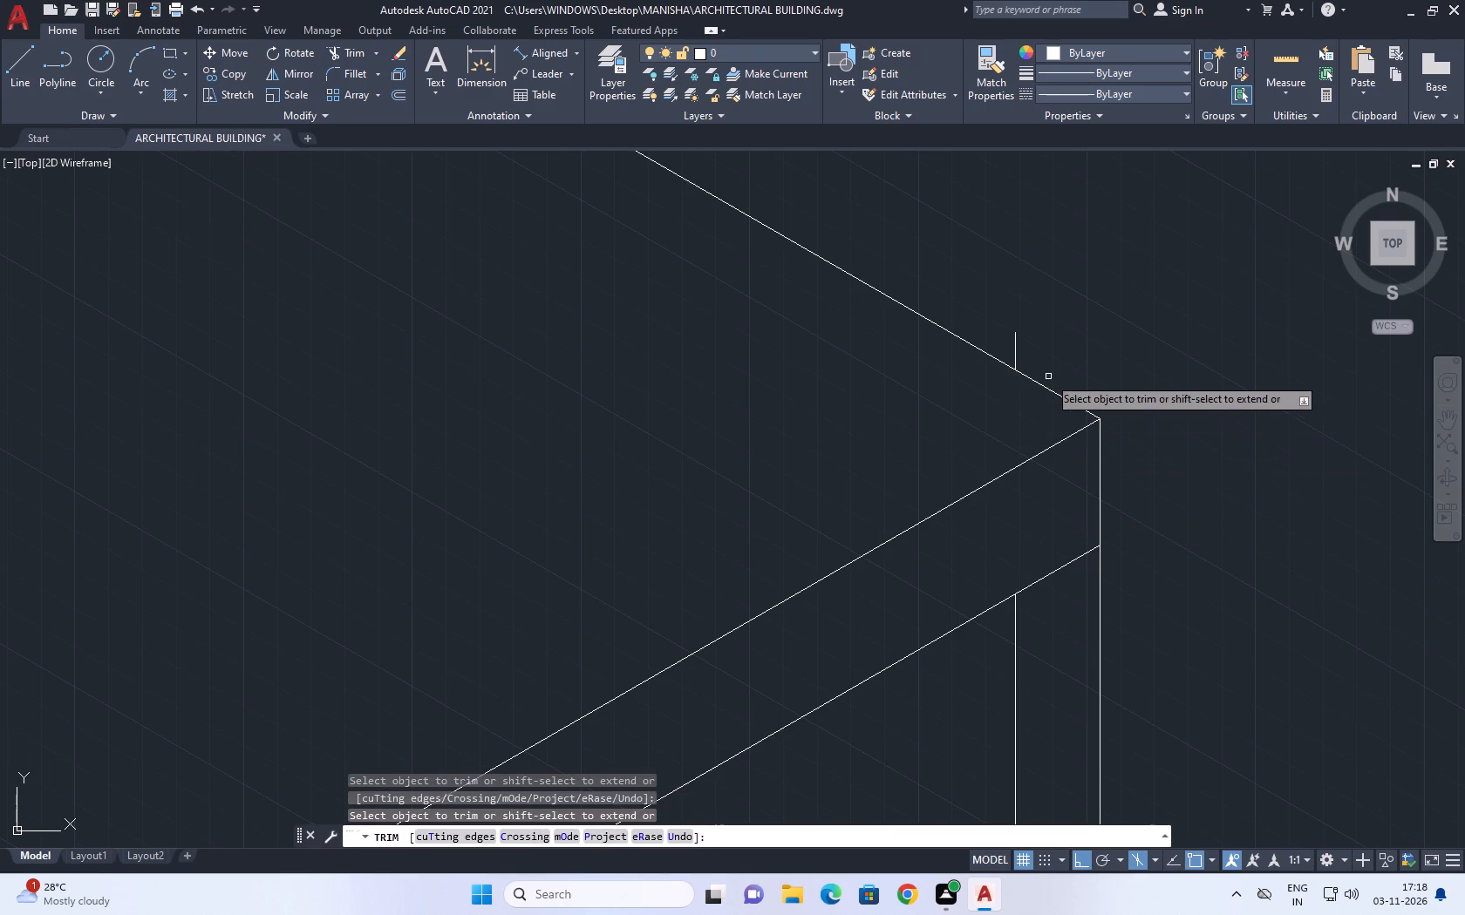
pyautogui.click(1025, 358)
pyautogui.moveTo(1003, 340); pyautogui.dragTo(1001, 332)
pyautogui.press('Escape')
pyautogui.click(964, 263)
pyautogui.moveTo(1114, 474); pyautogui.dragTo(1125, 496)
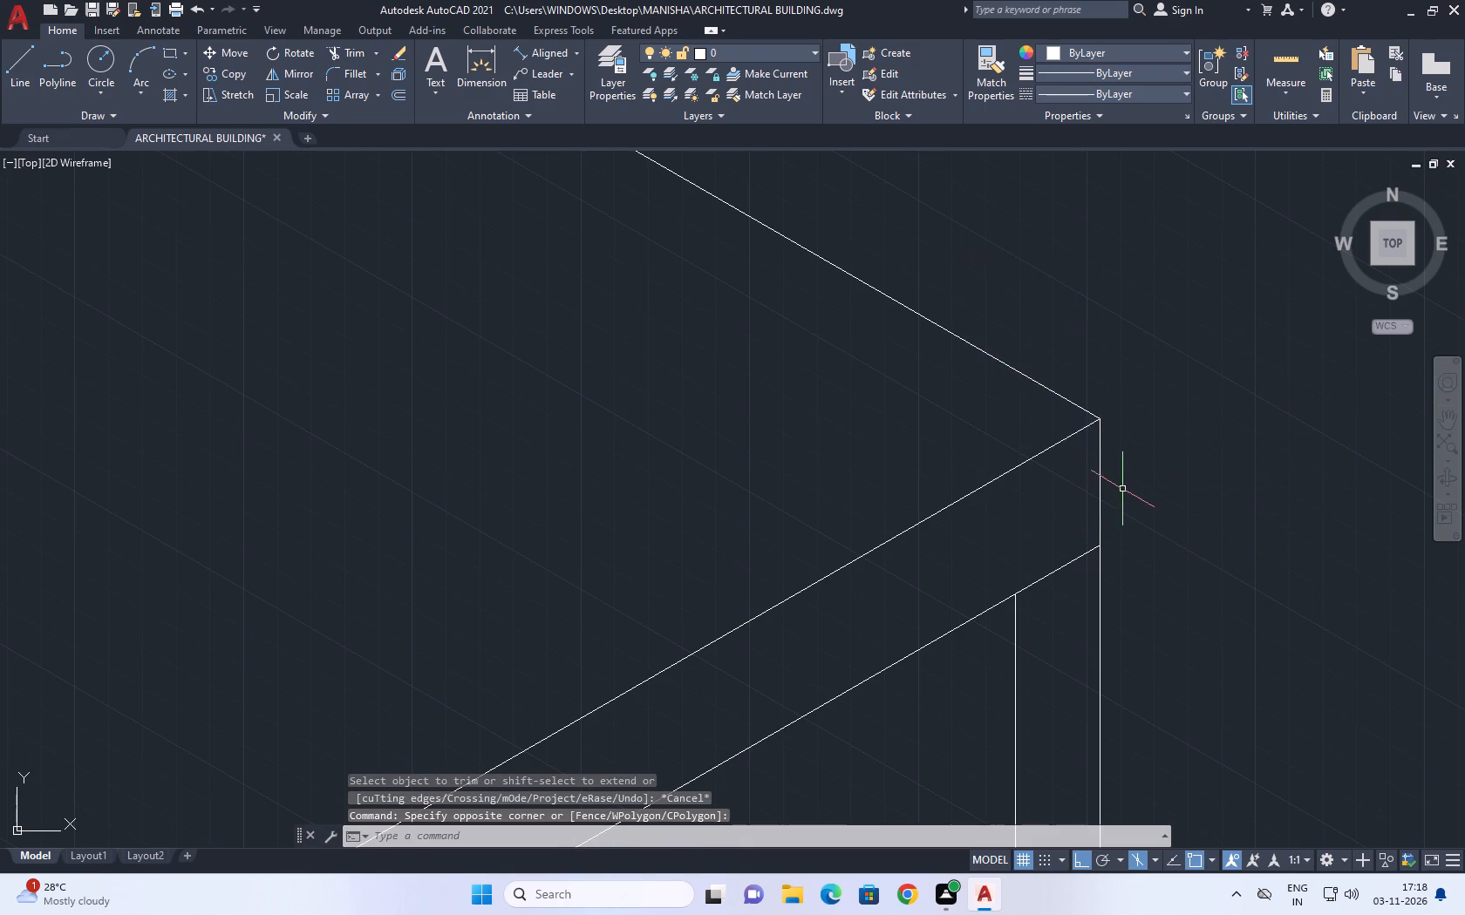
# Draw the third leg's outer vertical edge down from the tabletop's corner at the far end of its long front edge.
pyautogui.scroll(-5, 1081, 431)
pyautogui.moveTo(1102, 541); pyautogui.dragTo(1053, 423, button='middle')
pyautogui.scroll(1, 1017, 460)
pyautogui.moveTo(1044, 386); pyautogui.dragTo(1061, 413, button='middle')
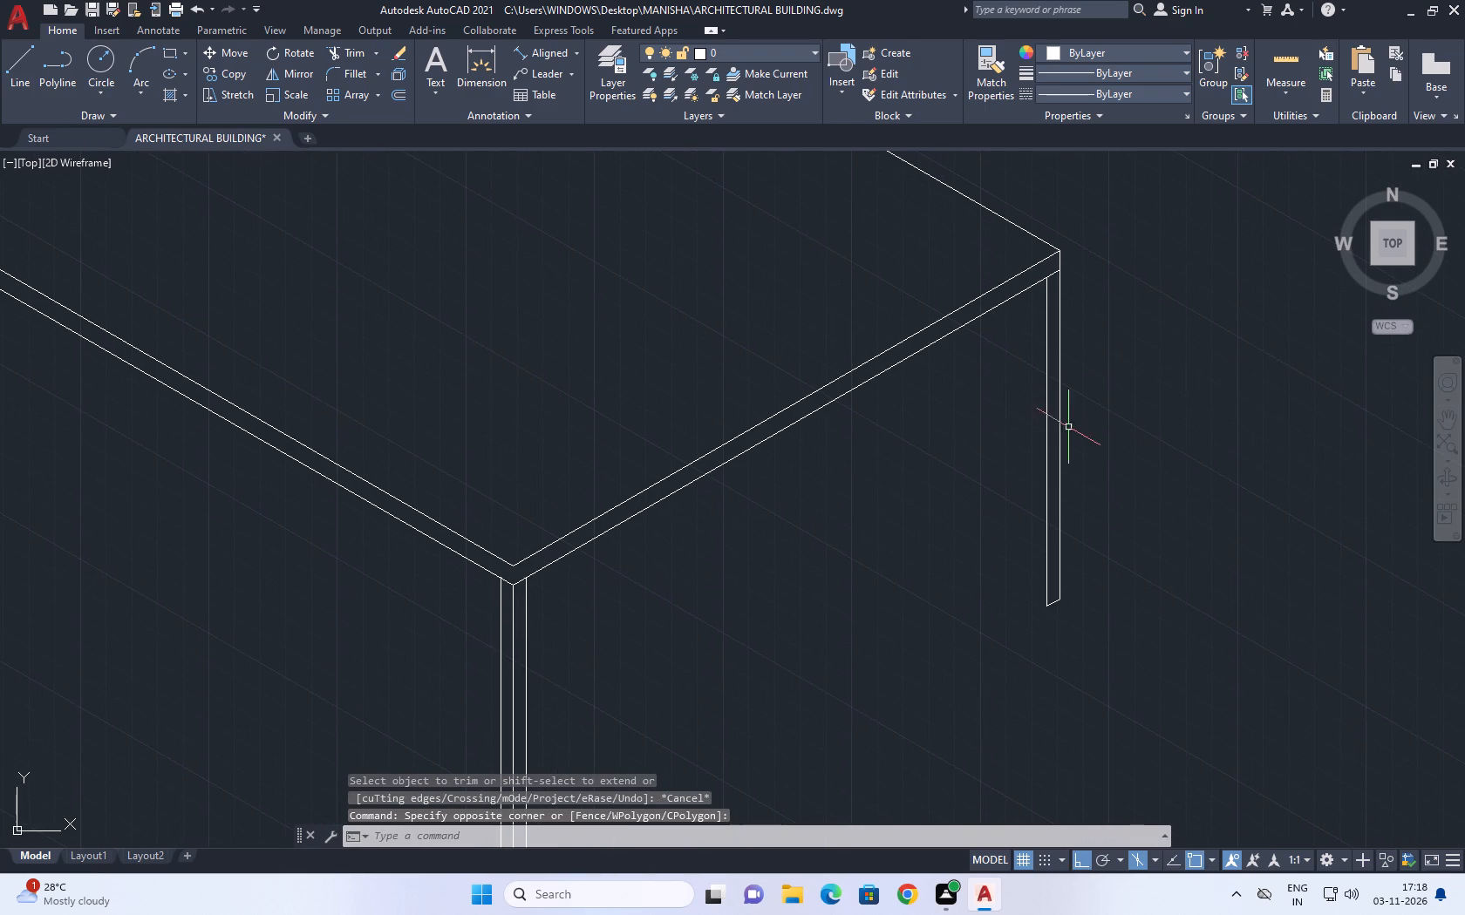
pyautogui.scroll(-4, 1071, 437)
pyautogui.scroll(4, 869, 388)
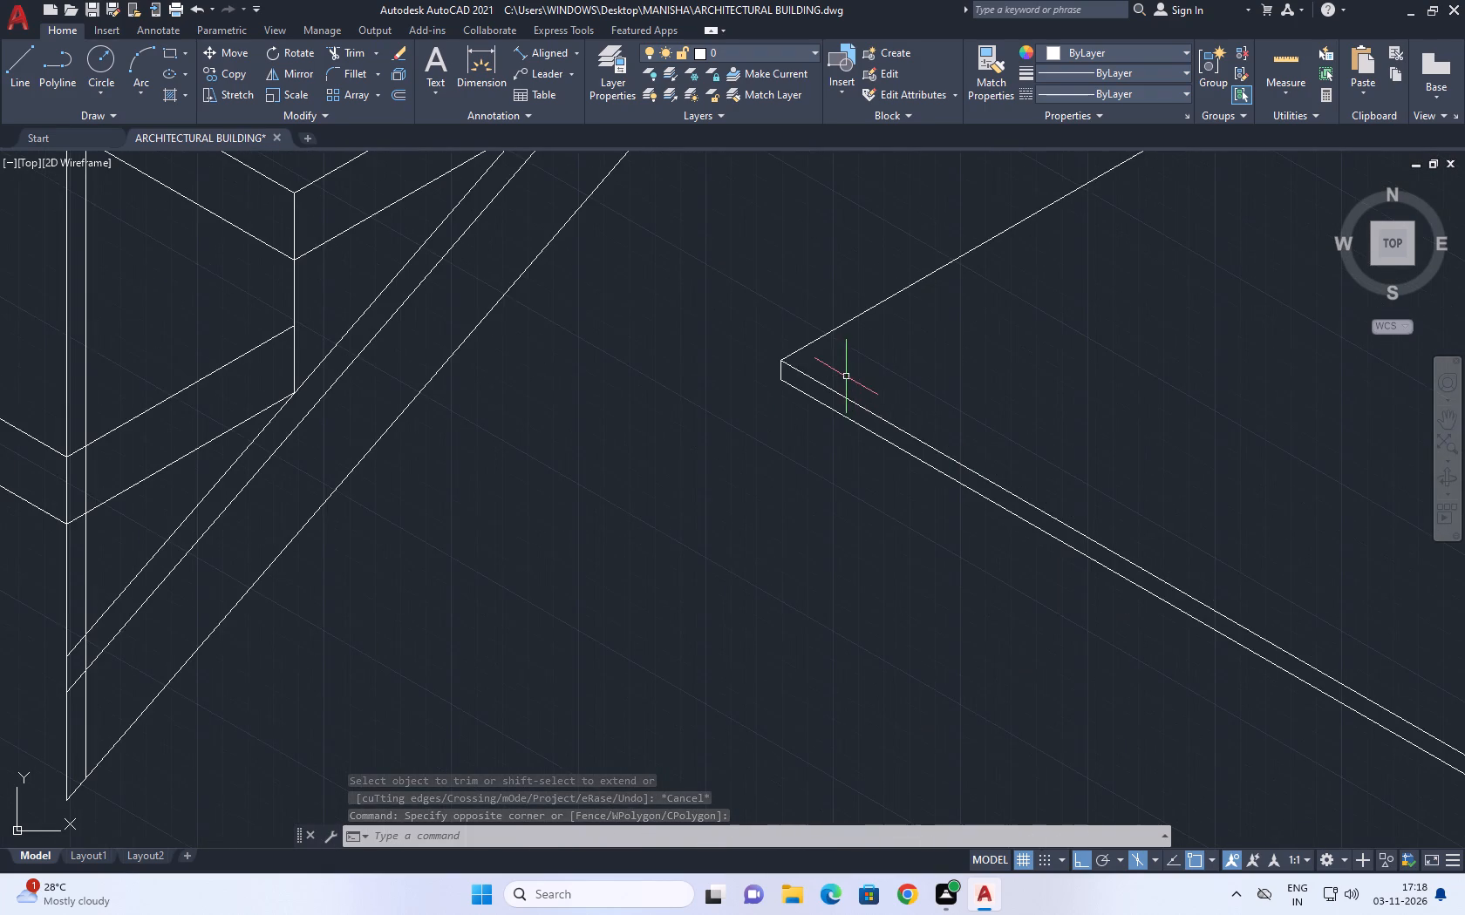
pyautogui.press('l')
pyautogui.press('space')
pyautogui.click(785, 362)
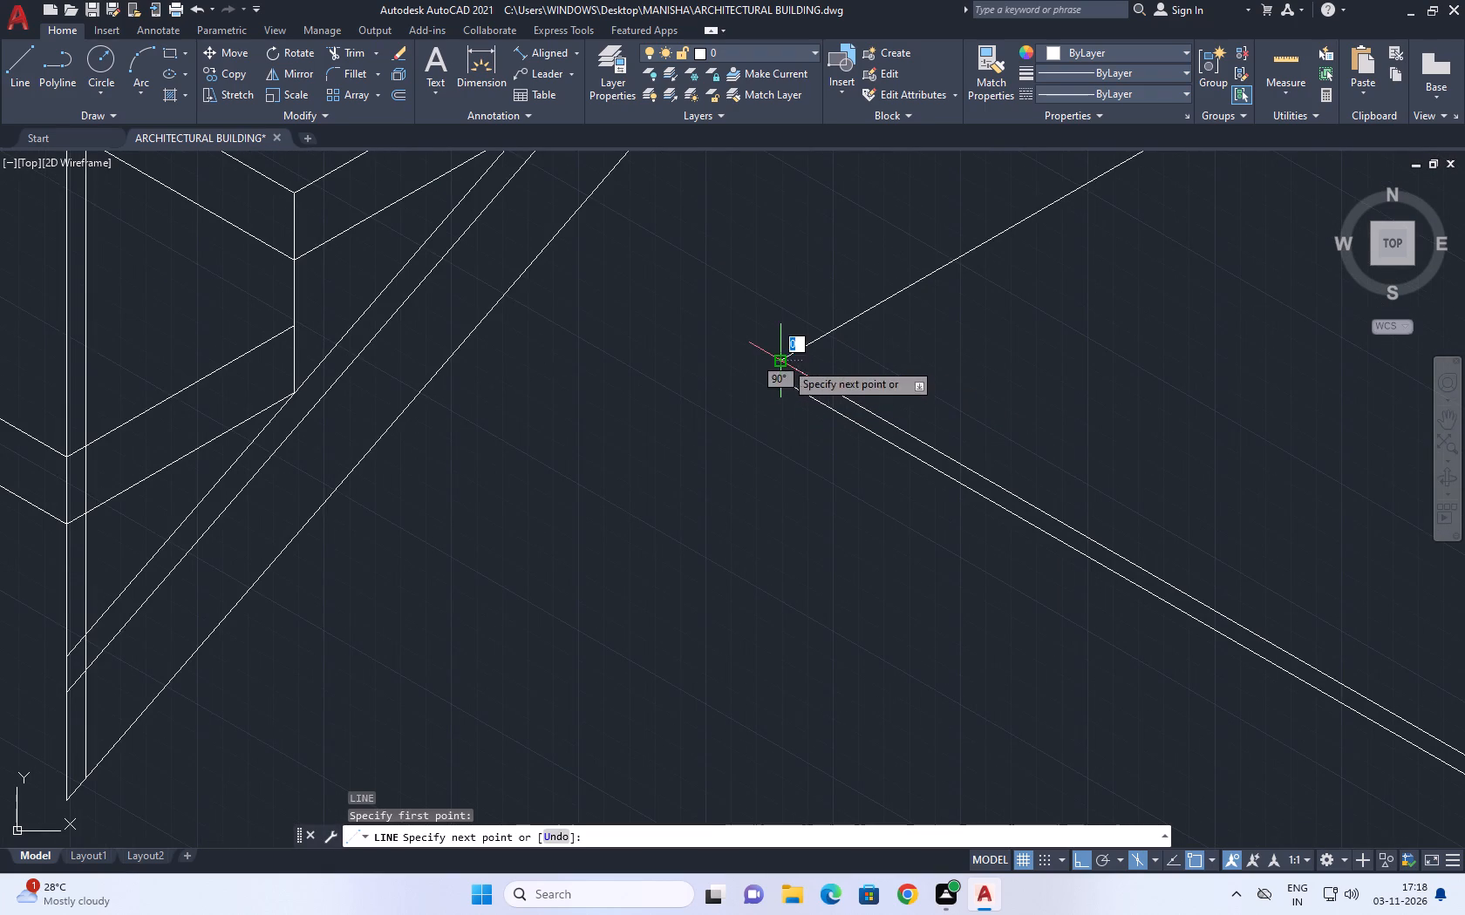
pyautogui.scroll(-5, 797, 532)
pyautogui.scroll(3, 924, 640)
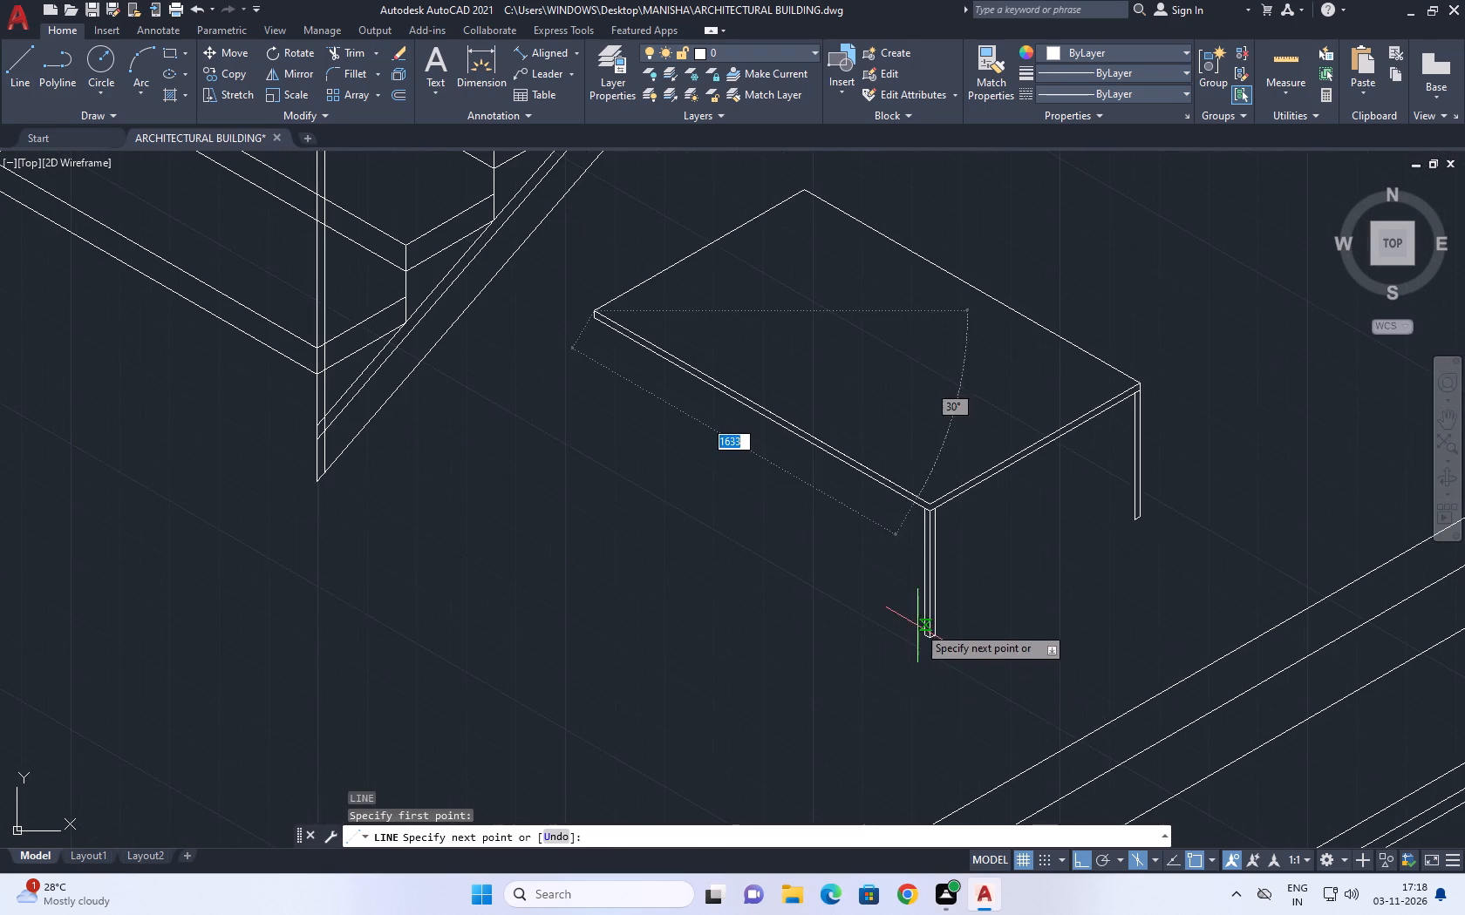
pyautogui.click(595, 447)
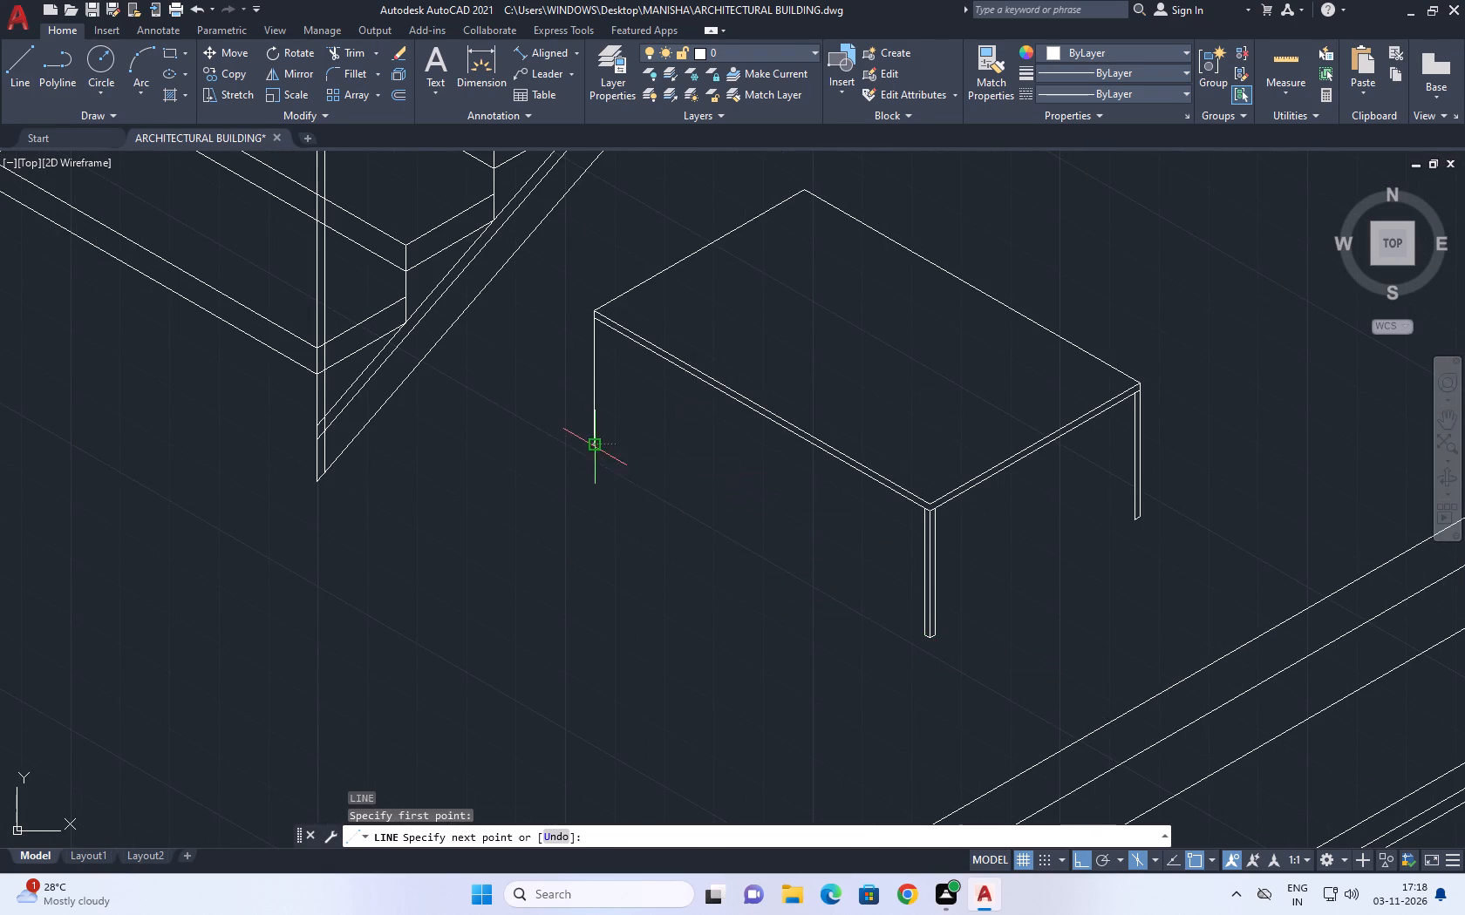
# Draw the third leg's 25 long bottom edge at 330°, then its inner vertical edge up past the tabletop.
pyautogui.scroll(2, 575, 431)
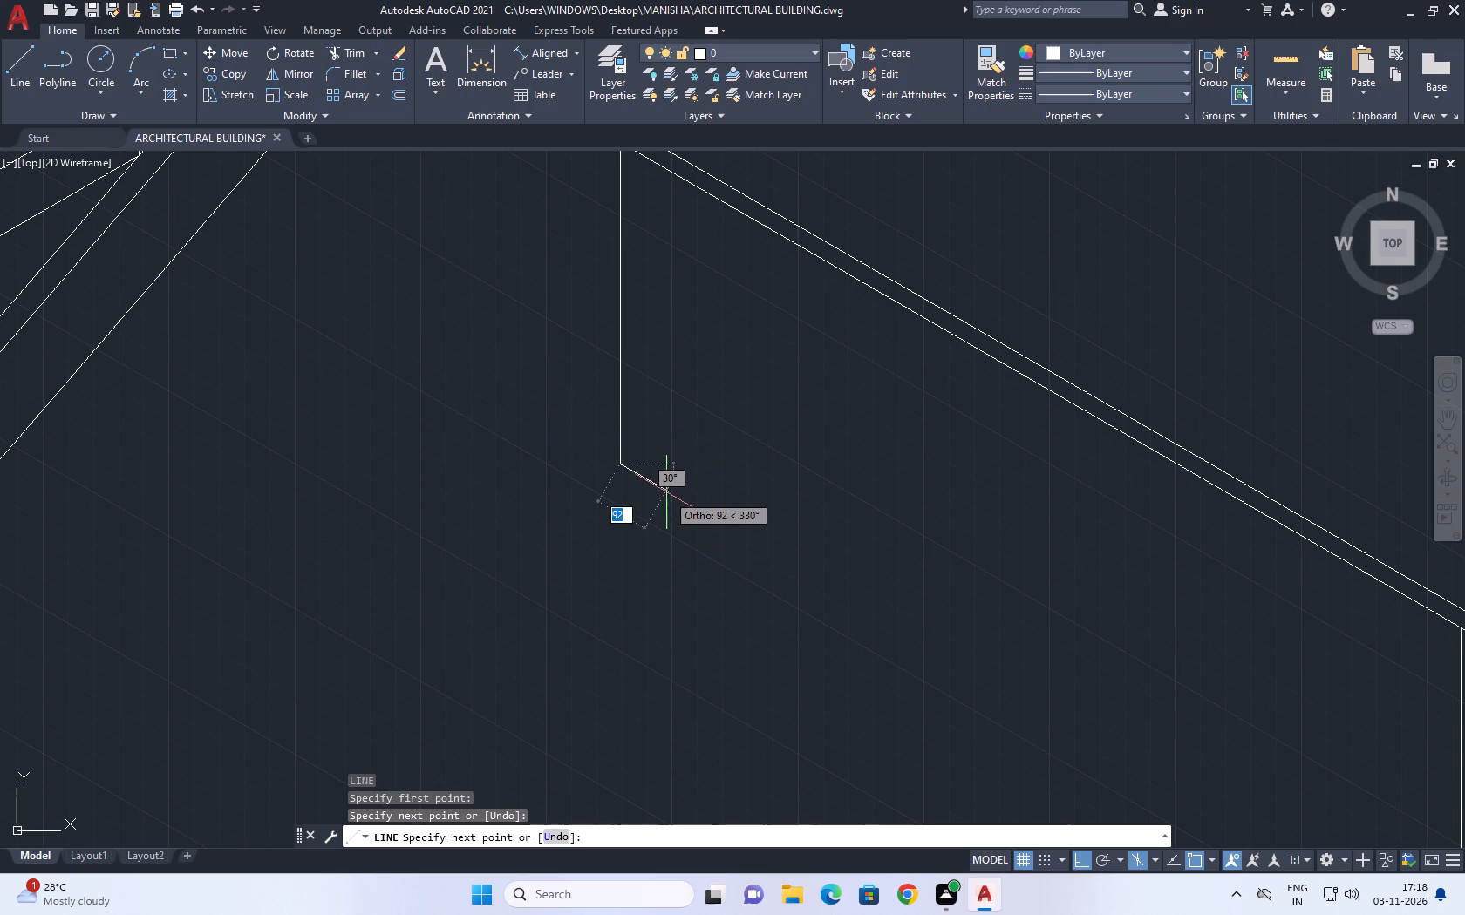
pyautogui.write('25')
pyautogui.press('Return')
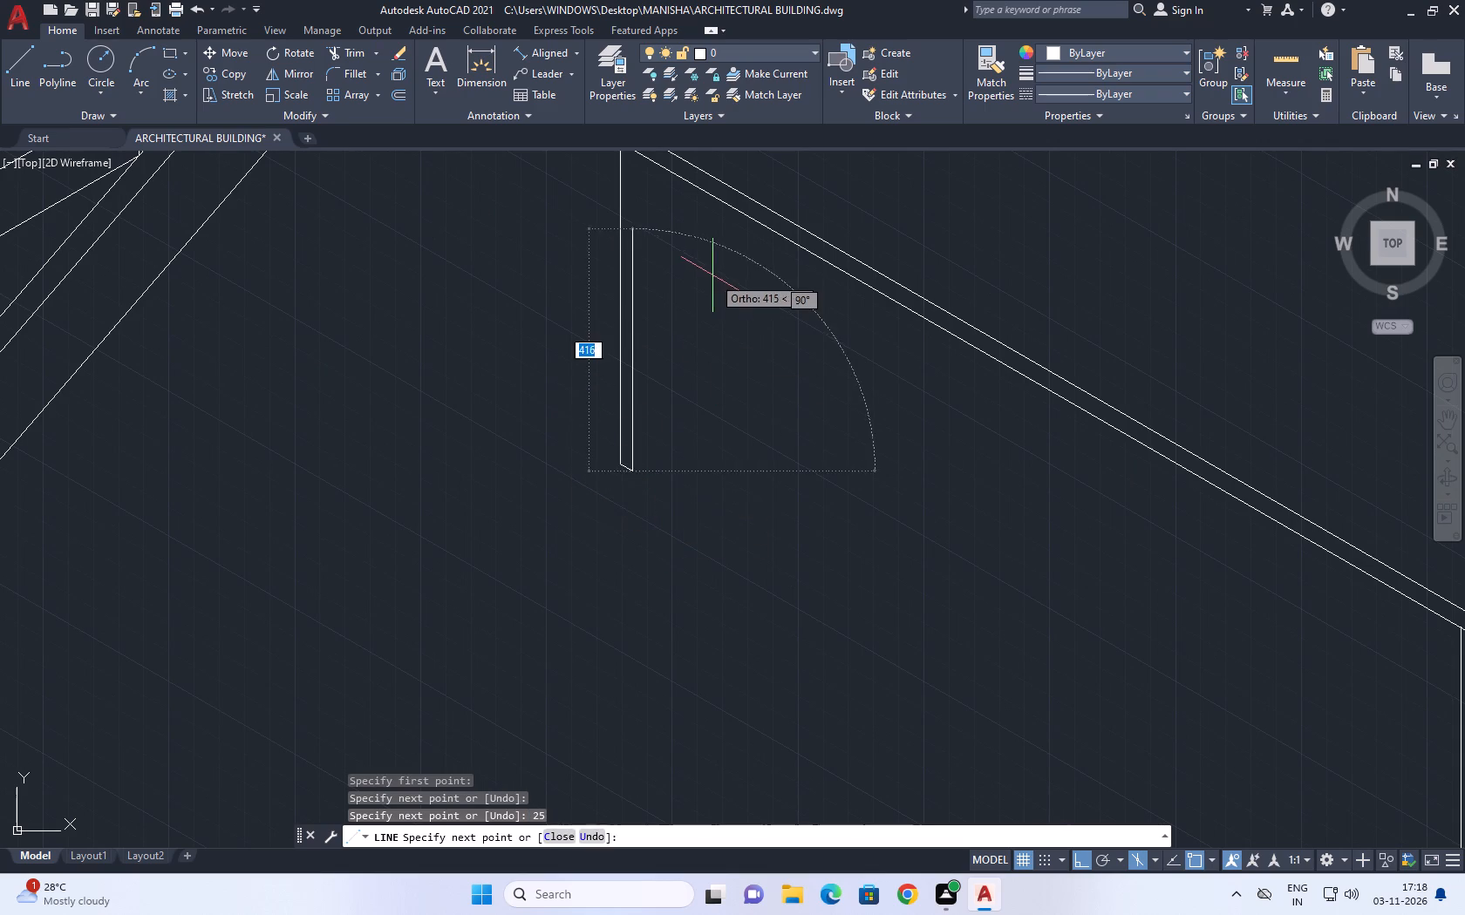
pyautogui.moveTo(712, 275); pyautogui.dragTo(711, 424, button='middle')
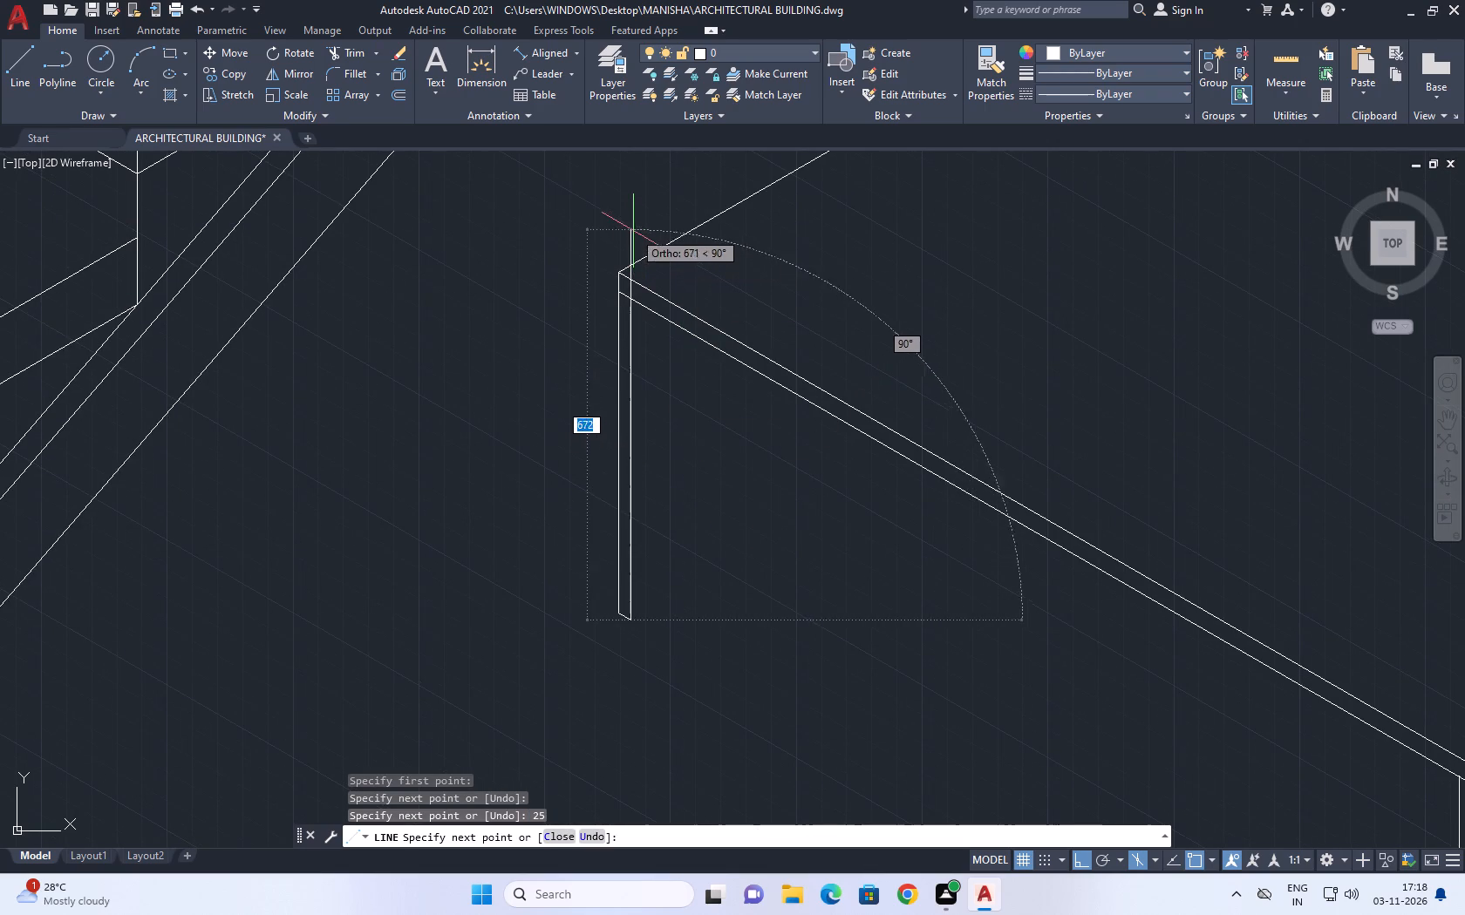
pyautogui.click(632, 230)
pyautogui.press('Escape')
# Trim the third leg's inner edge within the tabletop's thickness and delete the leftover piece above it.
pyautogui.write('tr')
pyautogui.press('space')
pyautogui.scroll(2, 639, 269)
pyautogui.click(617, 312)
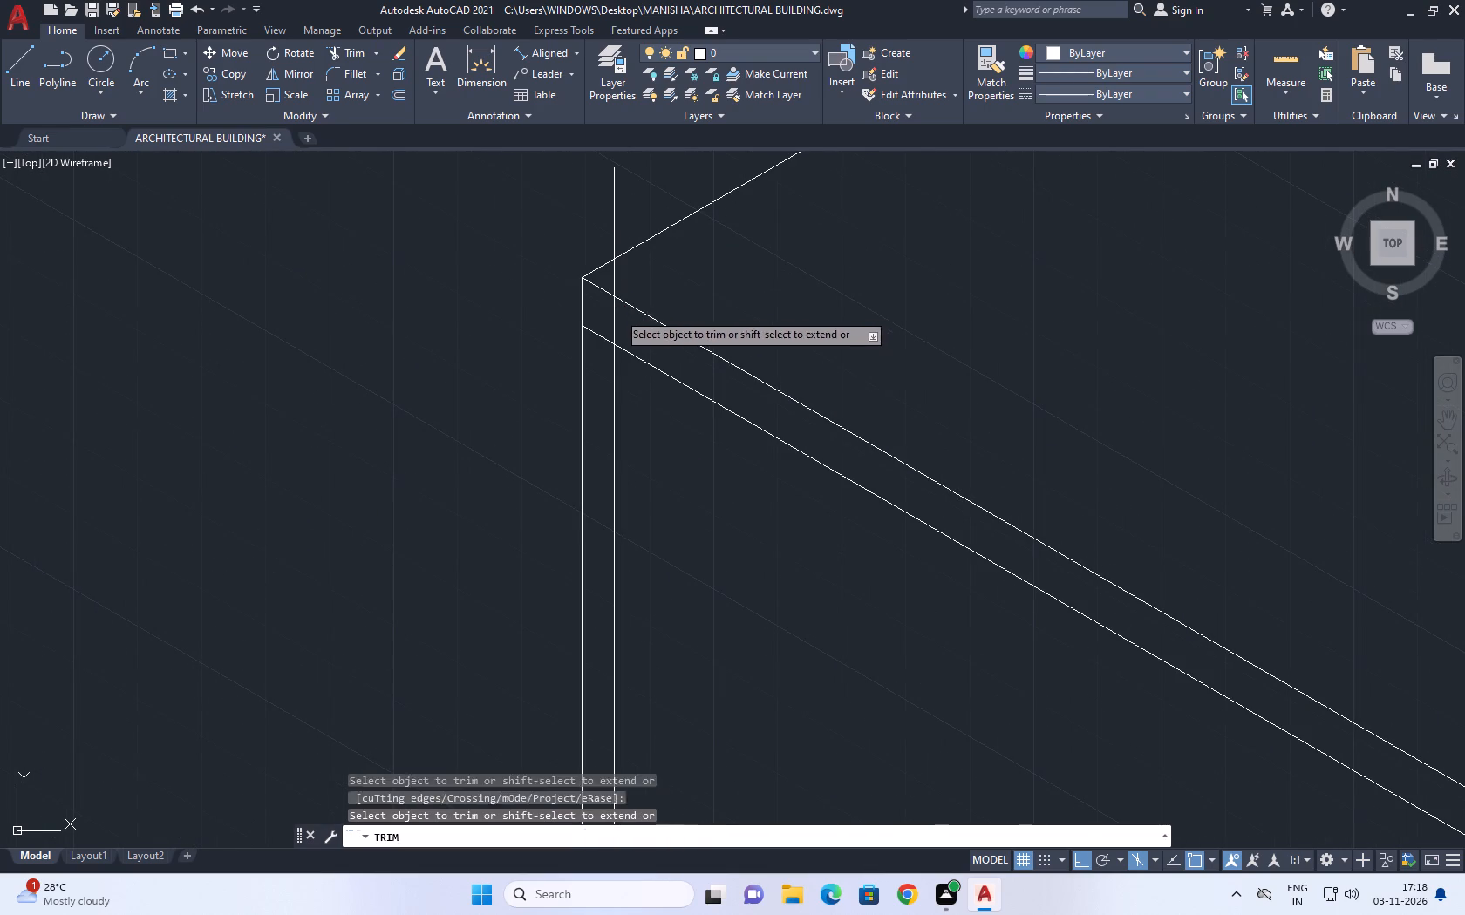
pyautogui.click(610, 313)
pyautogui.press('Escape')
pyautogui.click(634, 266)
pyautogui.click(609, 273)
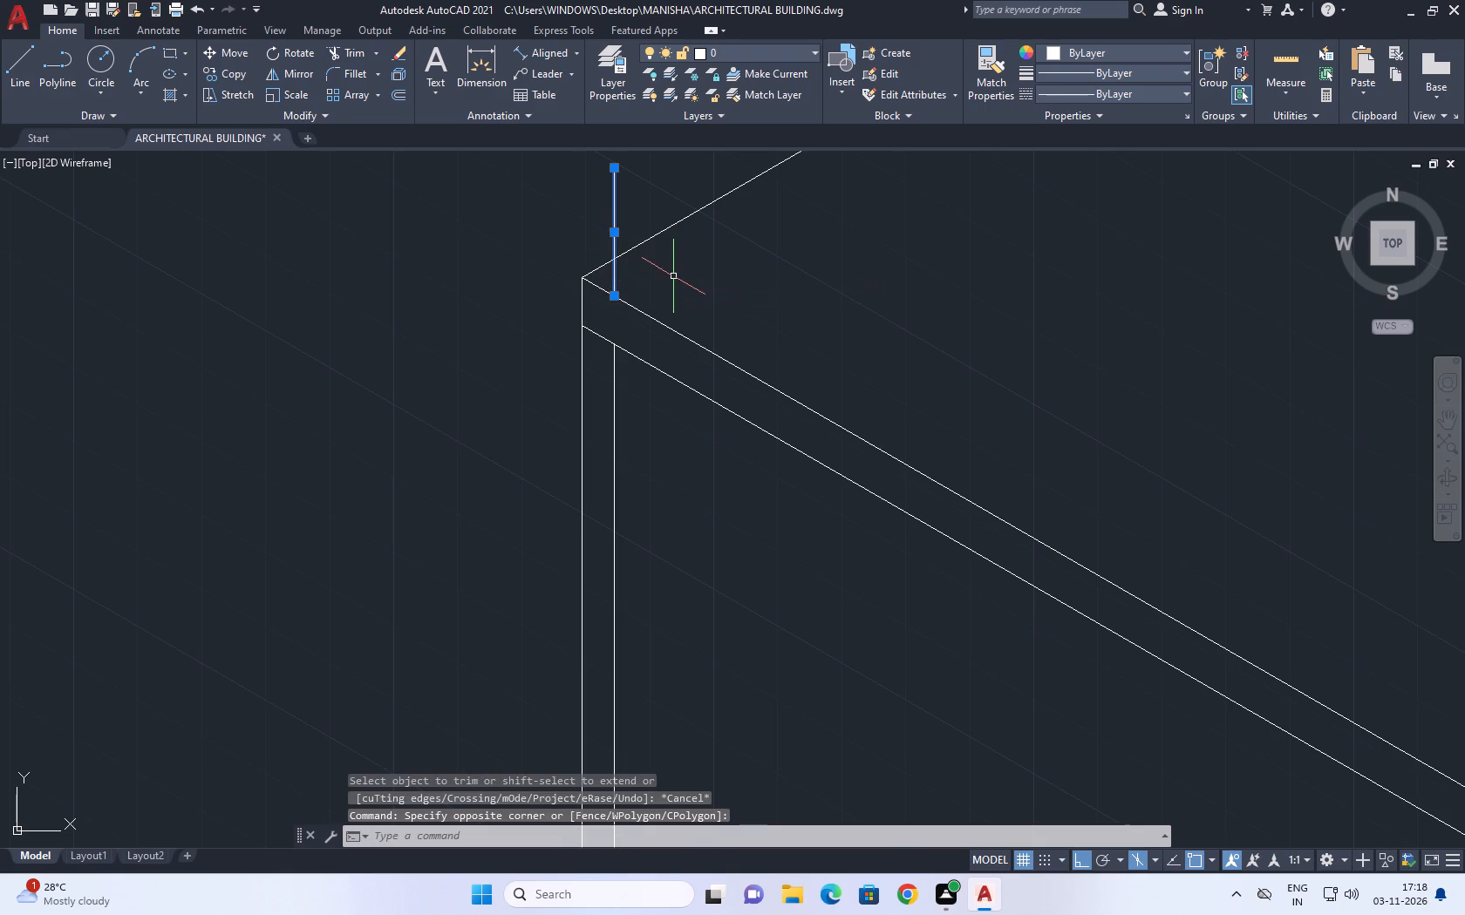
pyautogui.press('Delete')
# Draw a rounded chair-back outline as a fit spline, starting and ending on the tabletop's back long edge near its far corner.
pyautogui.scroll(-3, 714, 322)
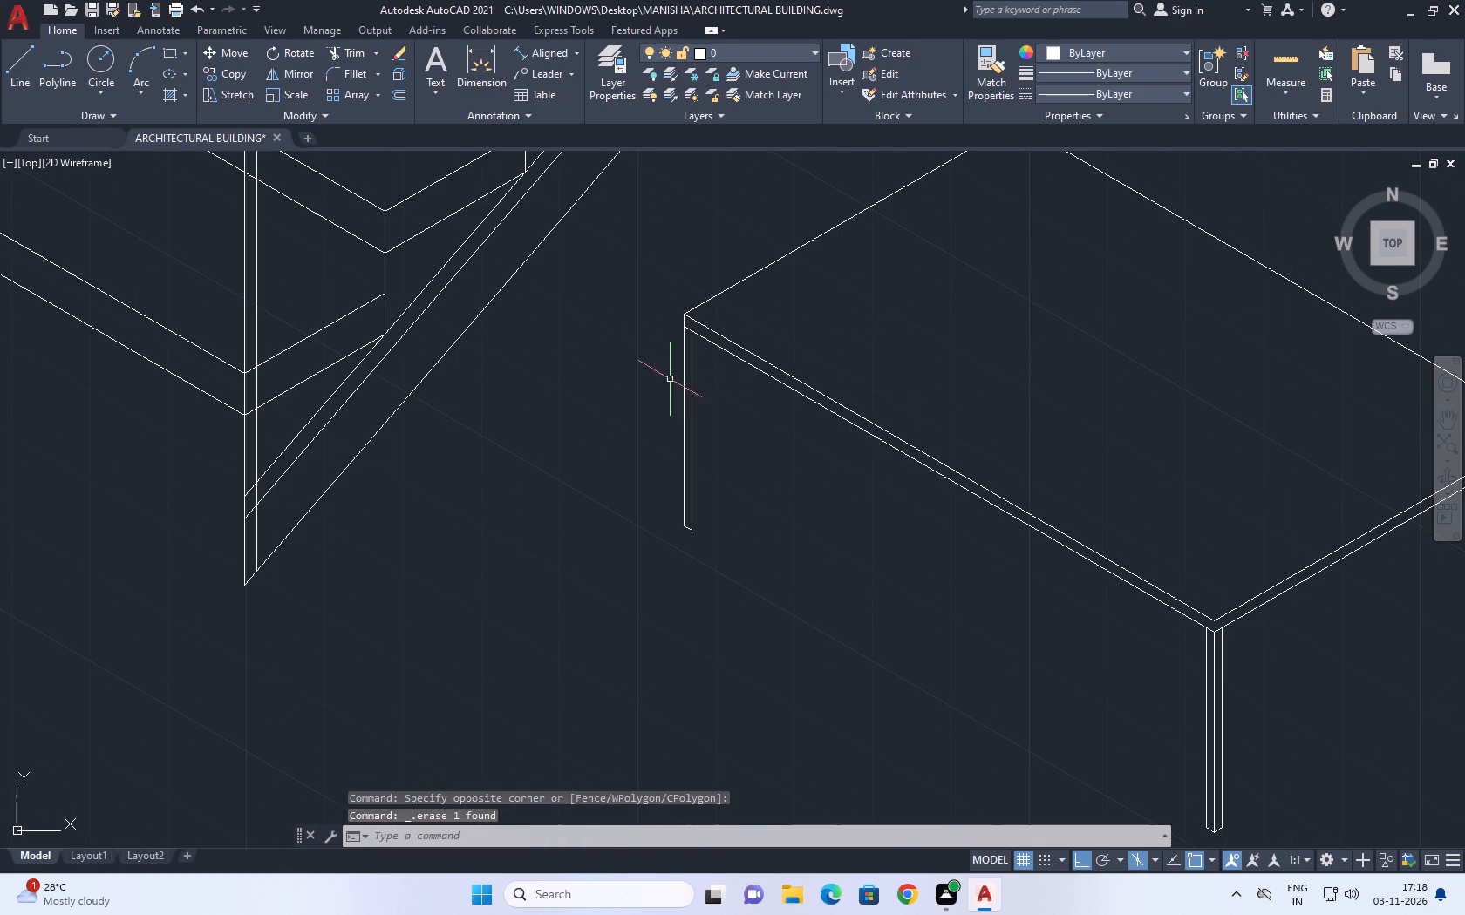
pyautogui.moveTo(1002, 338); pyautogui.dragTo(601, 425, button='middle')
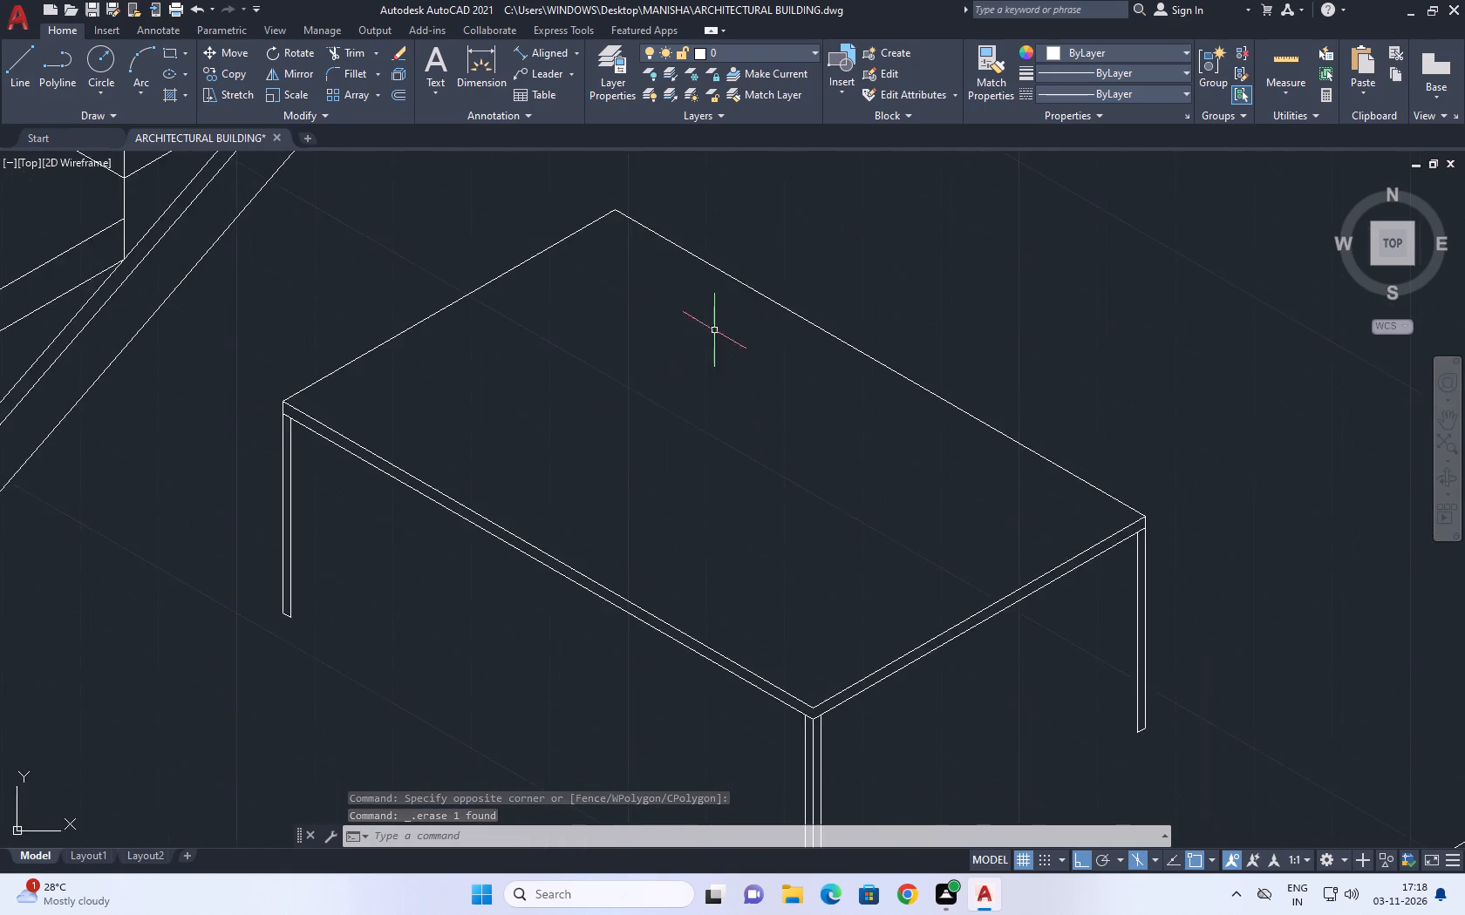
pyautogui.moveTo(752, 309); pyautogui.dragTo(698, 526, button='middle')
pyautogui.press('s')
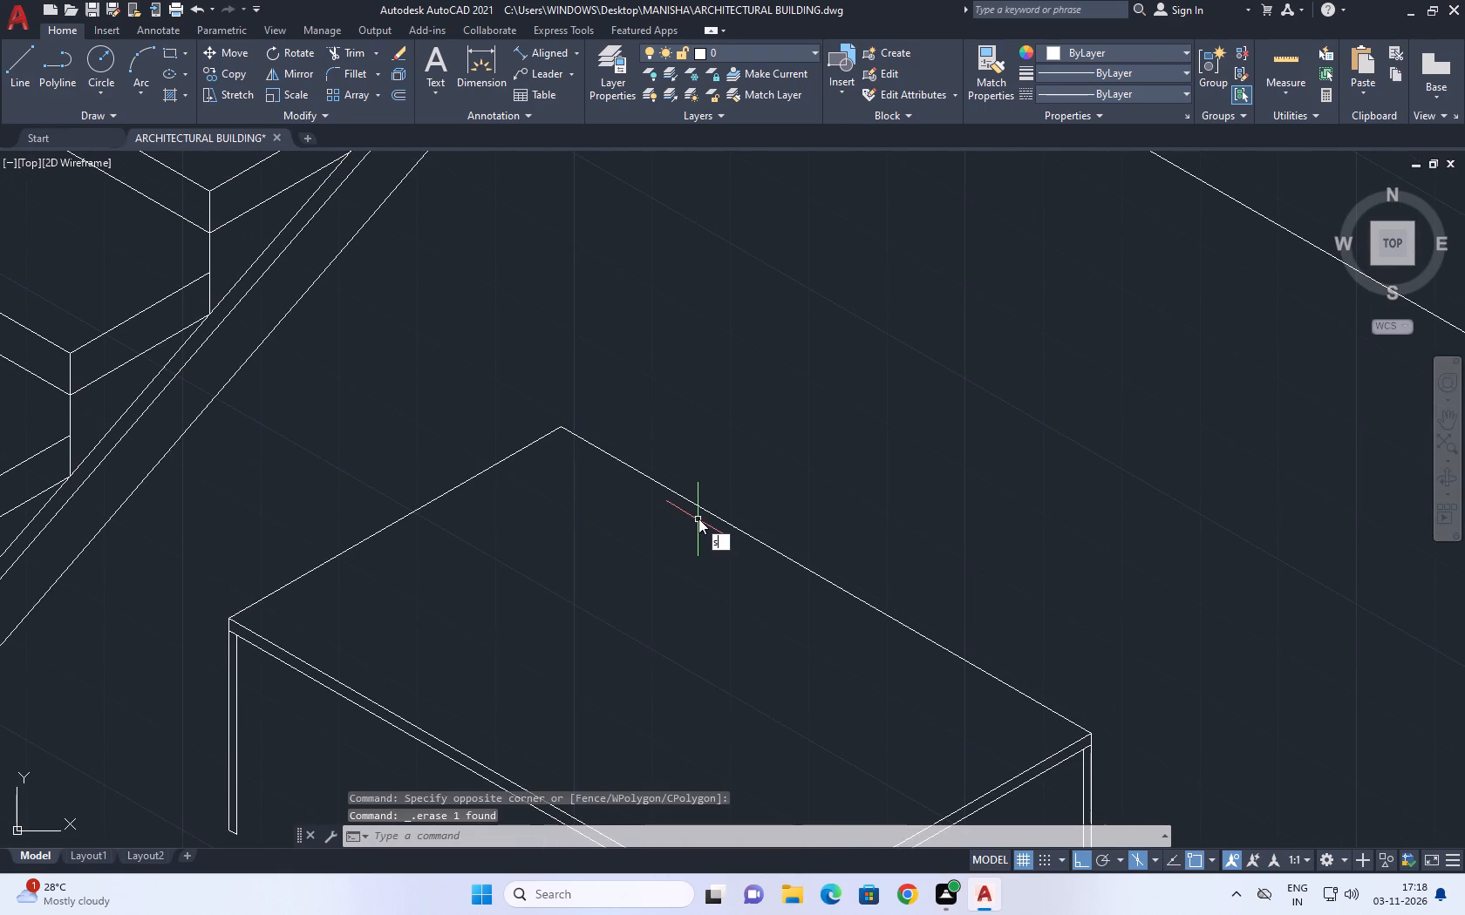
pyautogui.press('p')
pyautogui.press('l')
pyautogui.press('space')
pyautogui.scroll(2, 675, 478)
pyautogui.click(608, 483)
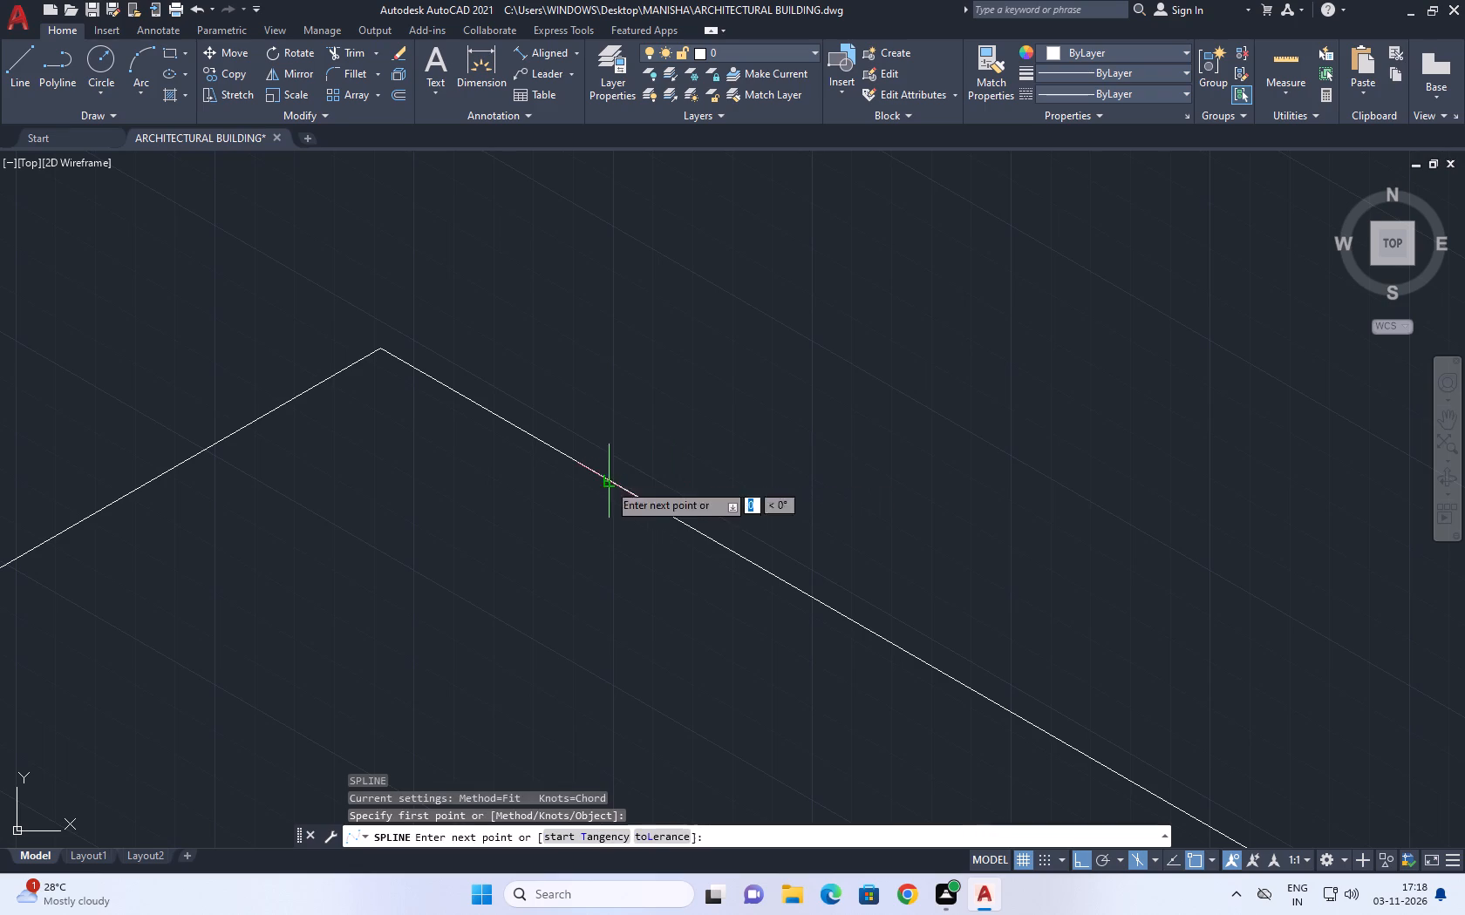
pyautogui.scroll(-2, 655, 429)
pyautogui.scroll(1, 651, 356)
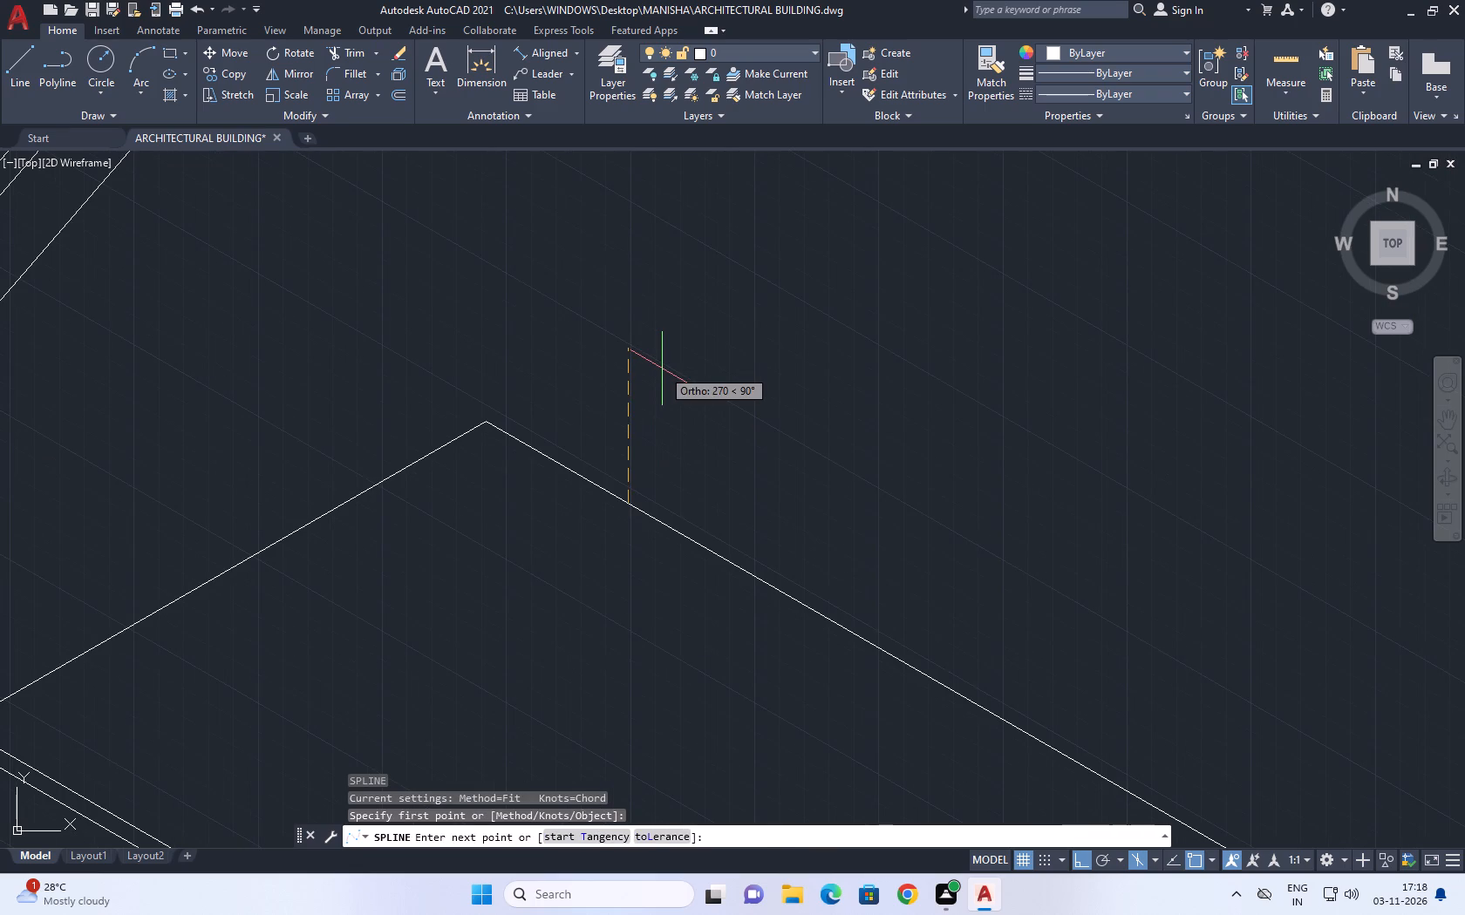
pyautogui.press('F8')
pyautogui.click(662, 368)
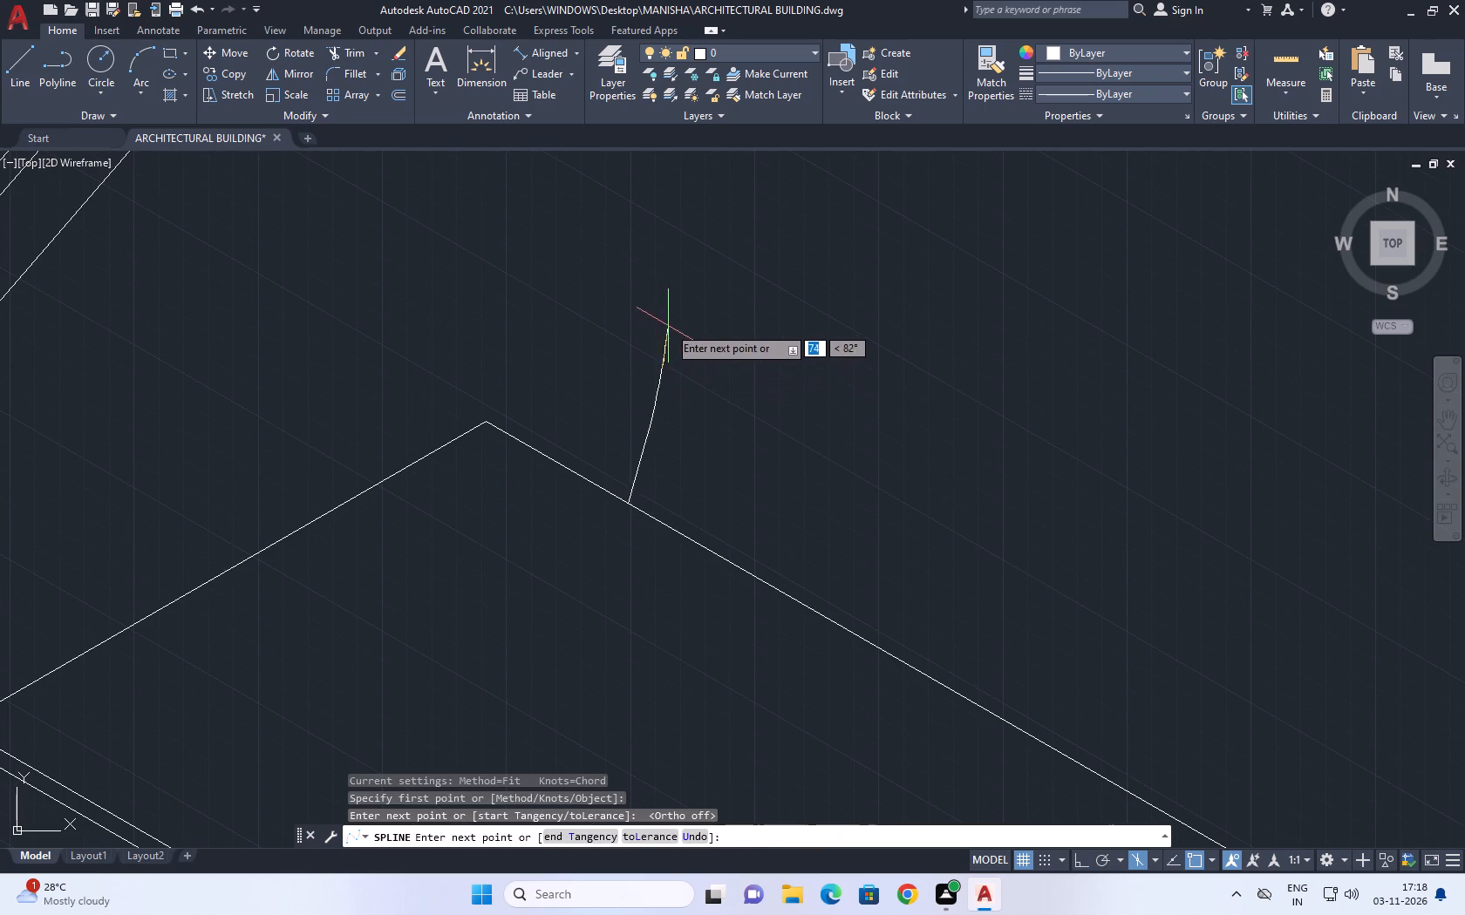
pyautogui.click(676, 322)
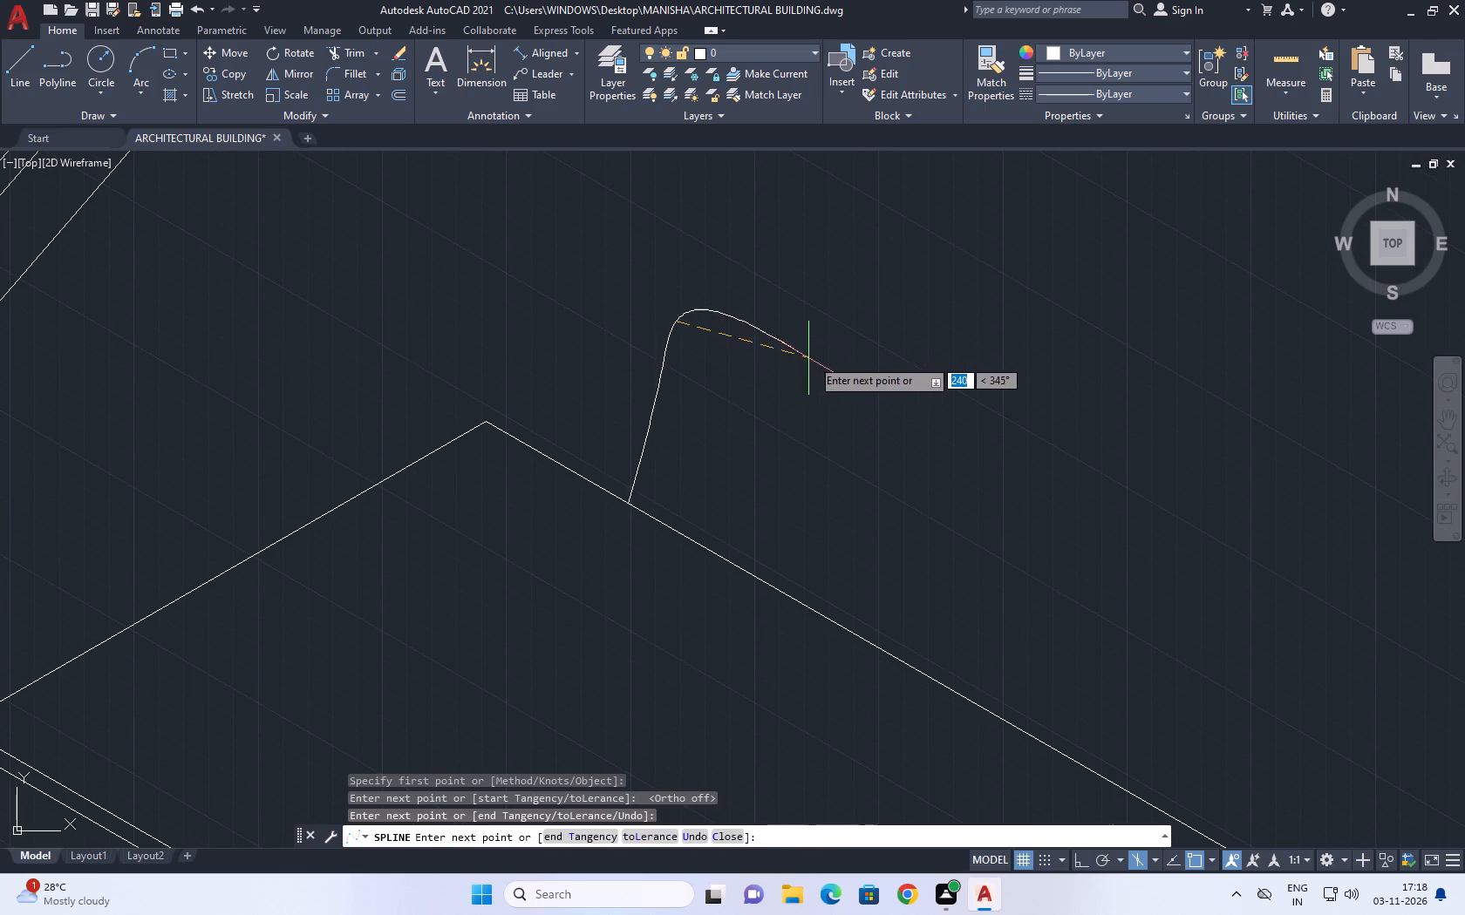
pyautogui.click(831, 362)
pyautogui.click(884, 398)
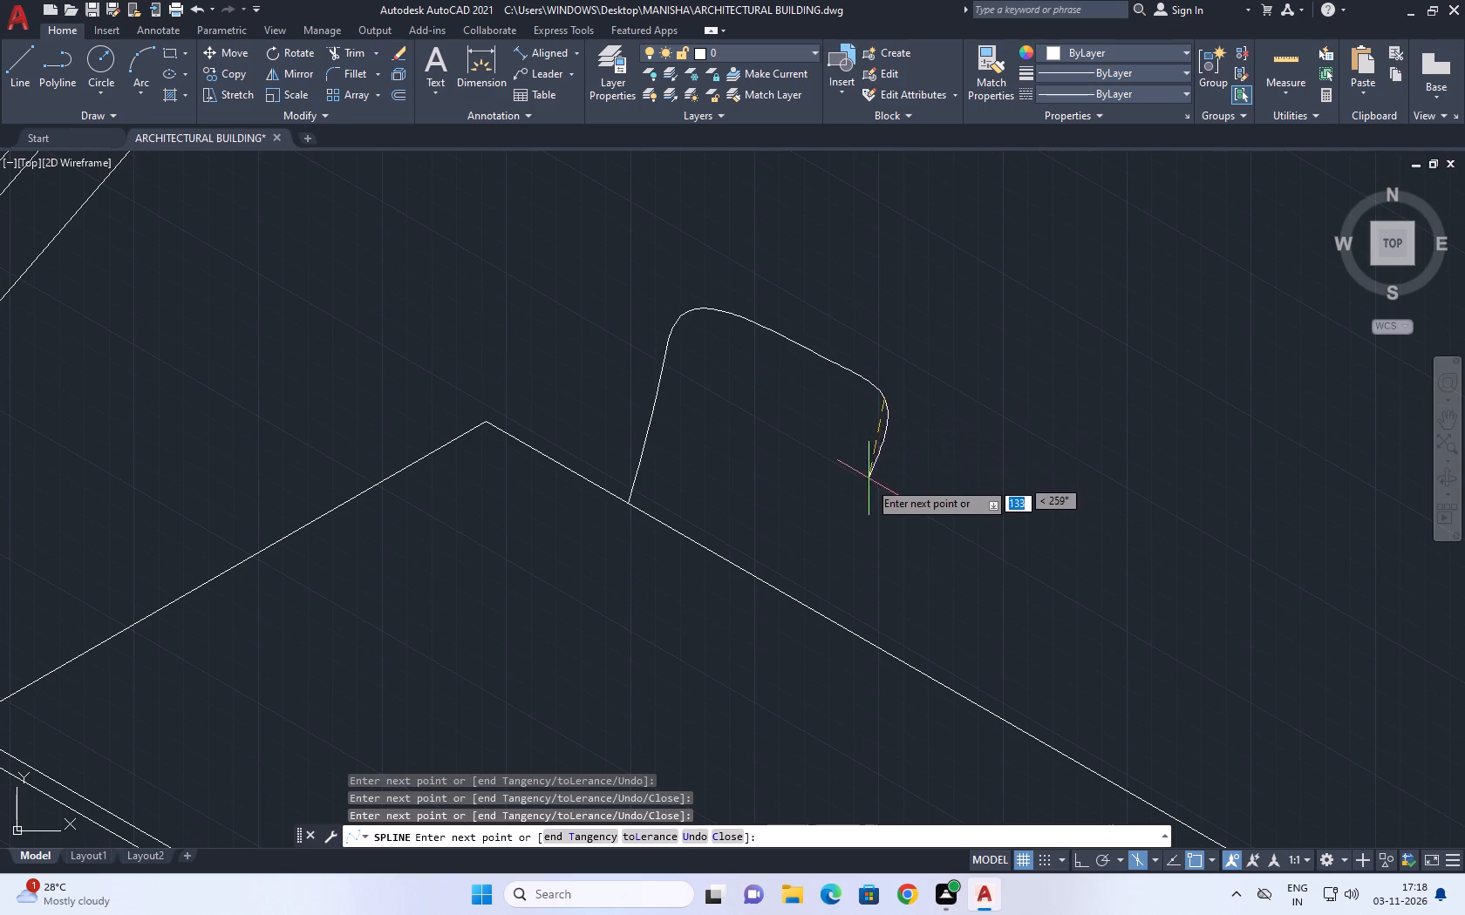
pyautogui.click(838, 627)
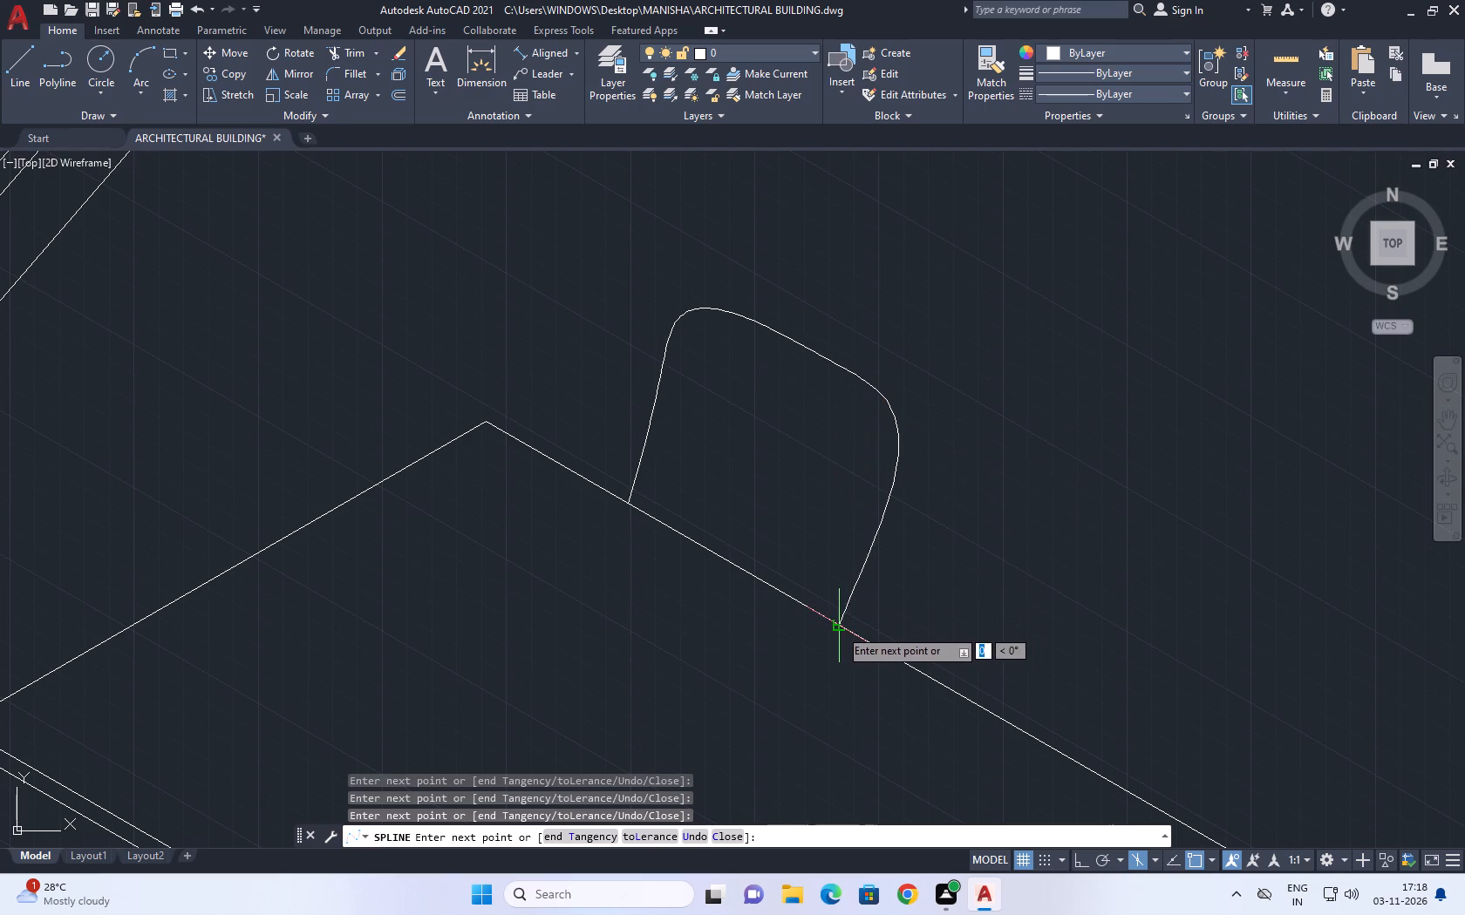
pyautogui.press('space')
# Copy the chair-back outline about 650 along the tabletop's back long edge at roughly 331° for a second chair.
pyautogui.scroll(-2, 894, 484)
pyautogui.moveTo(913, 515); pyautogui.dragTo(882, 487, button='middle')
pyautogui.moveTo(859, 422); pyautogui.dragTo(848, 396)
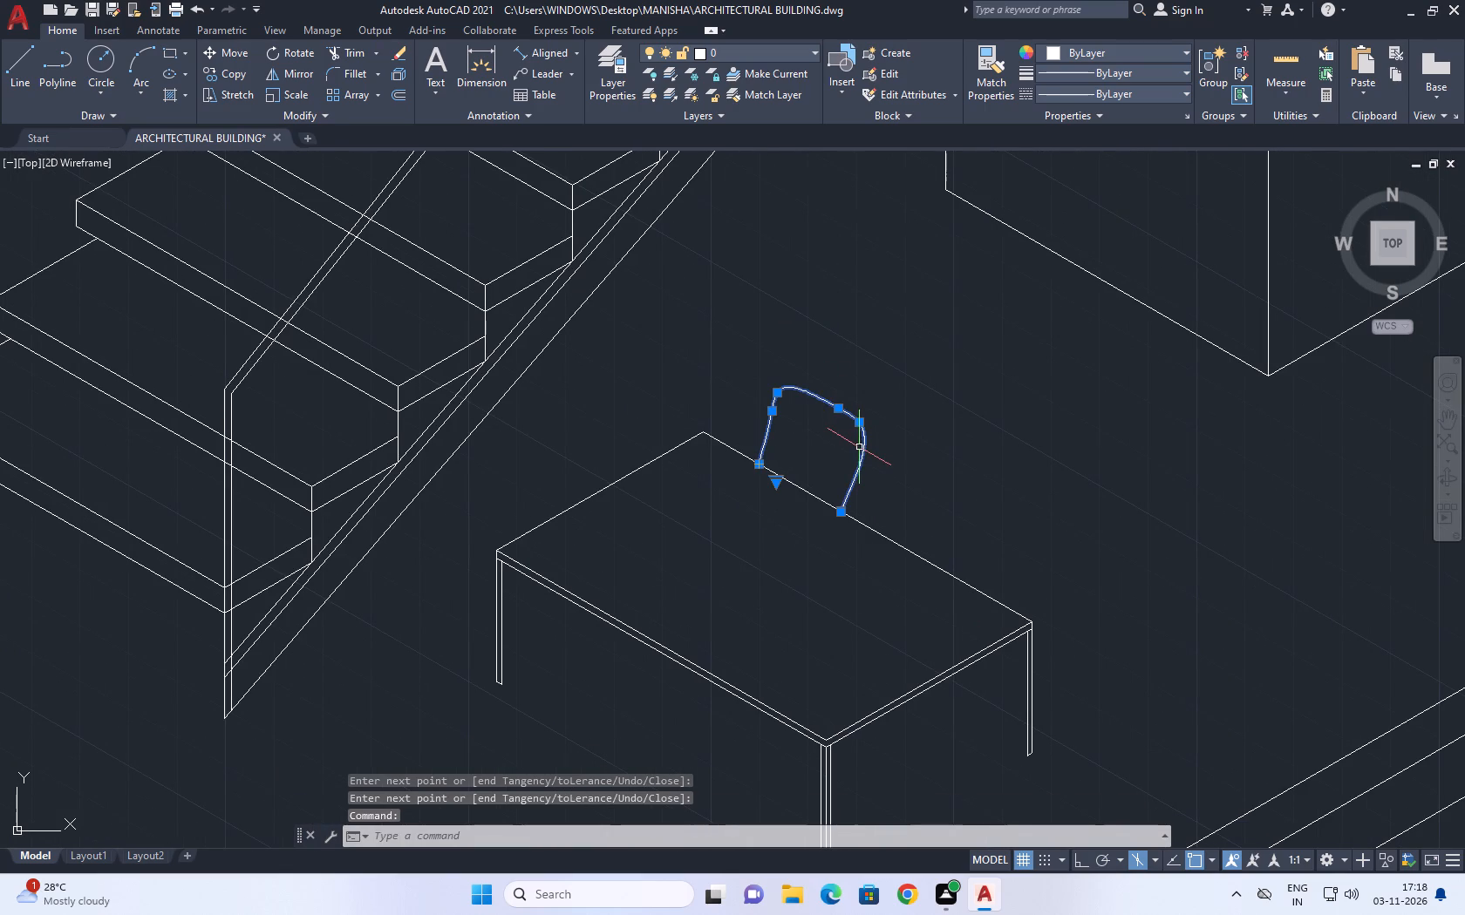
pyautogui.write('co')
pyautogui.press('space')
pyautogui.click(925, 512)
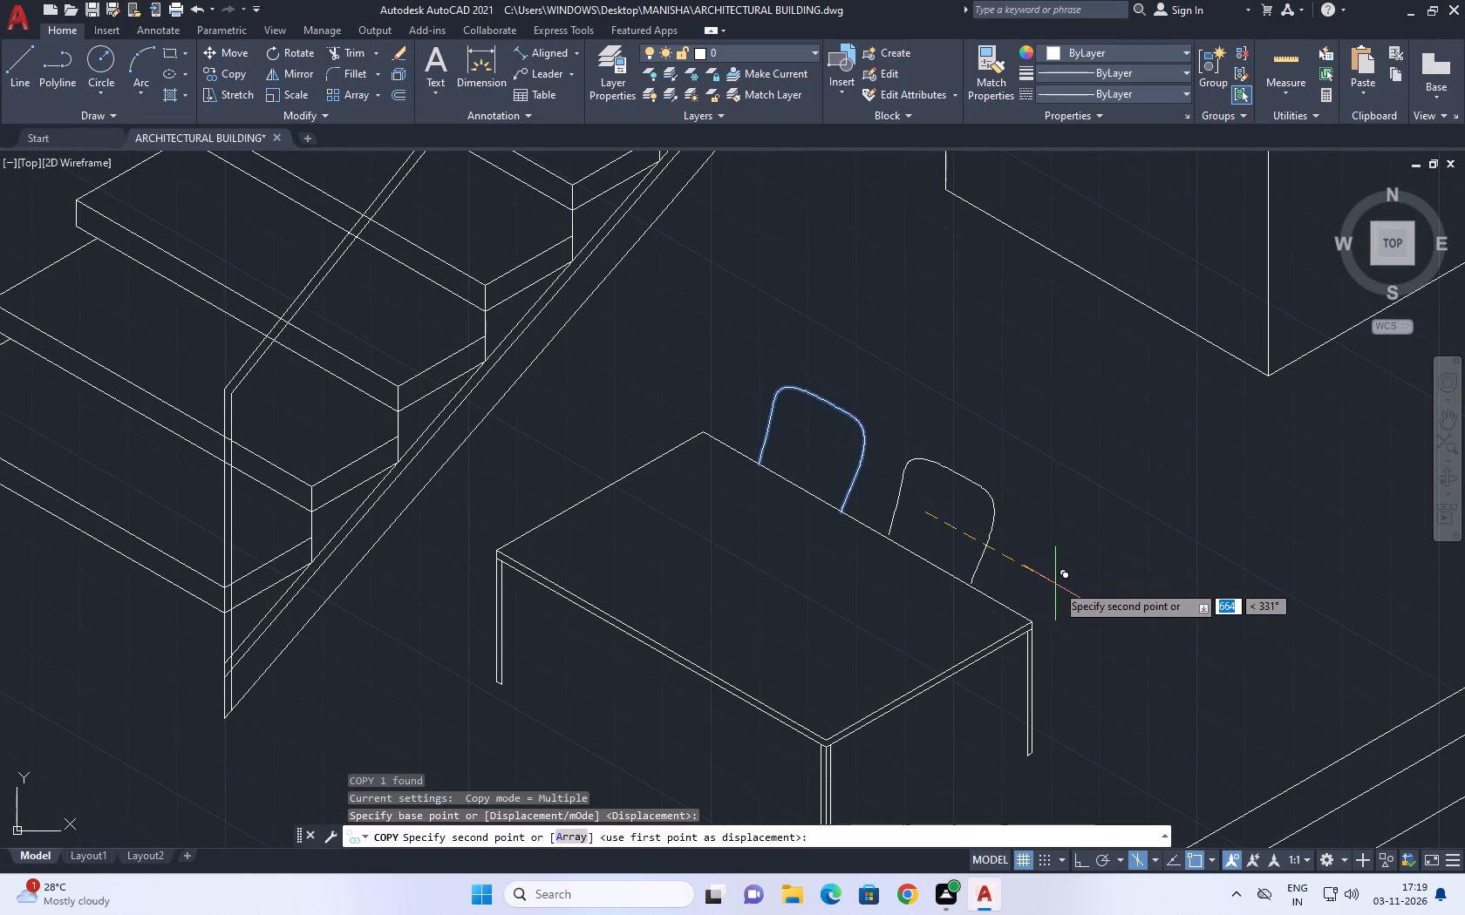
pyautogui.press('F5')
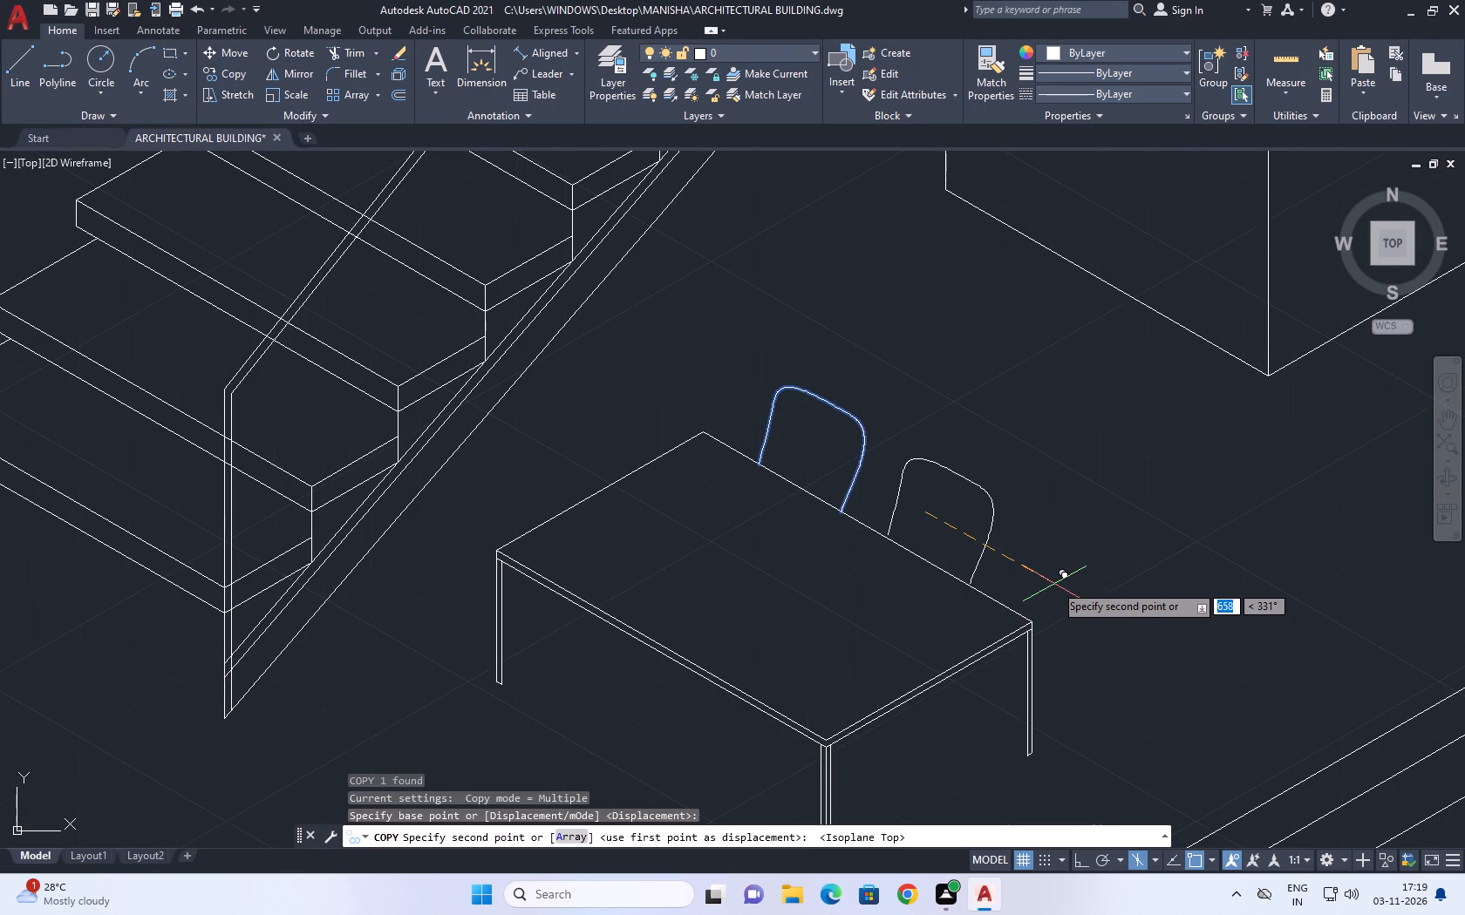
pyautogui.click(1051, 583)
pyautogui.press('Escape')
# Move the copied chair back so its lower end sits exactly on the tabletop's back long edge.
pyautogui.scroll(3, 985, 561)
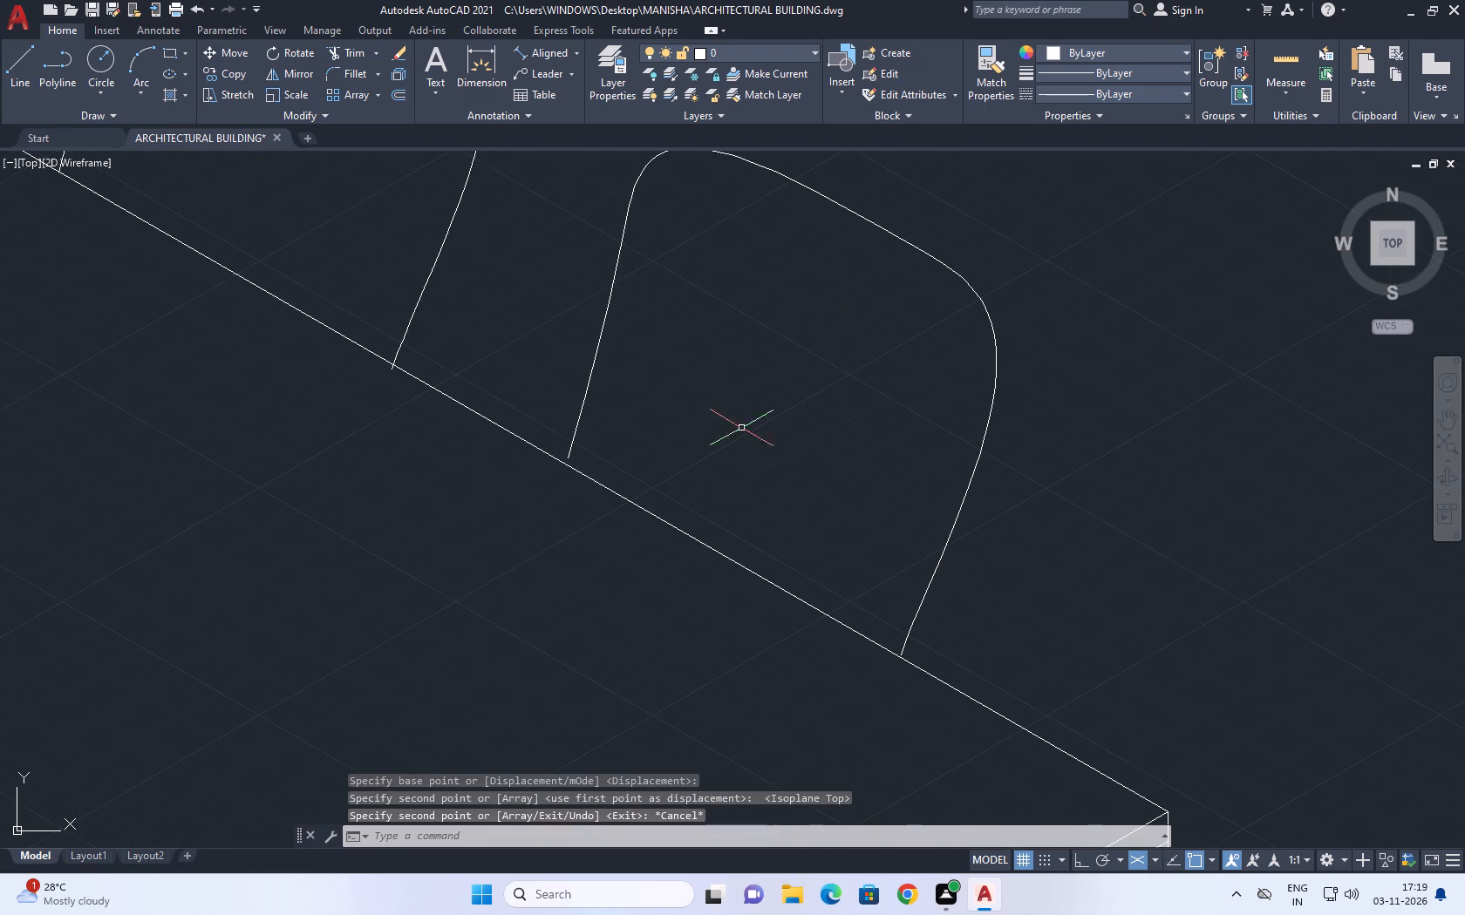
pyautogui.middleClick(715, 403)
pyautogui.moveTo(1117, 481); pyautogui.dragTo(1054, 470)
pyautogui.click(933, 432)
pyautogui.moveTo(432, 356); pyautogui.dragTo(518, 395, button='middle')
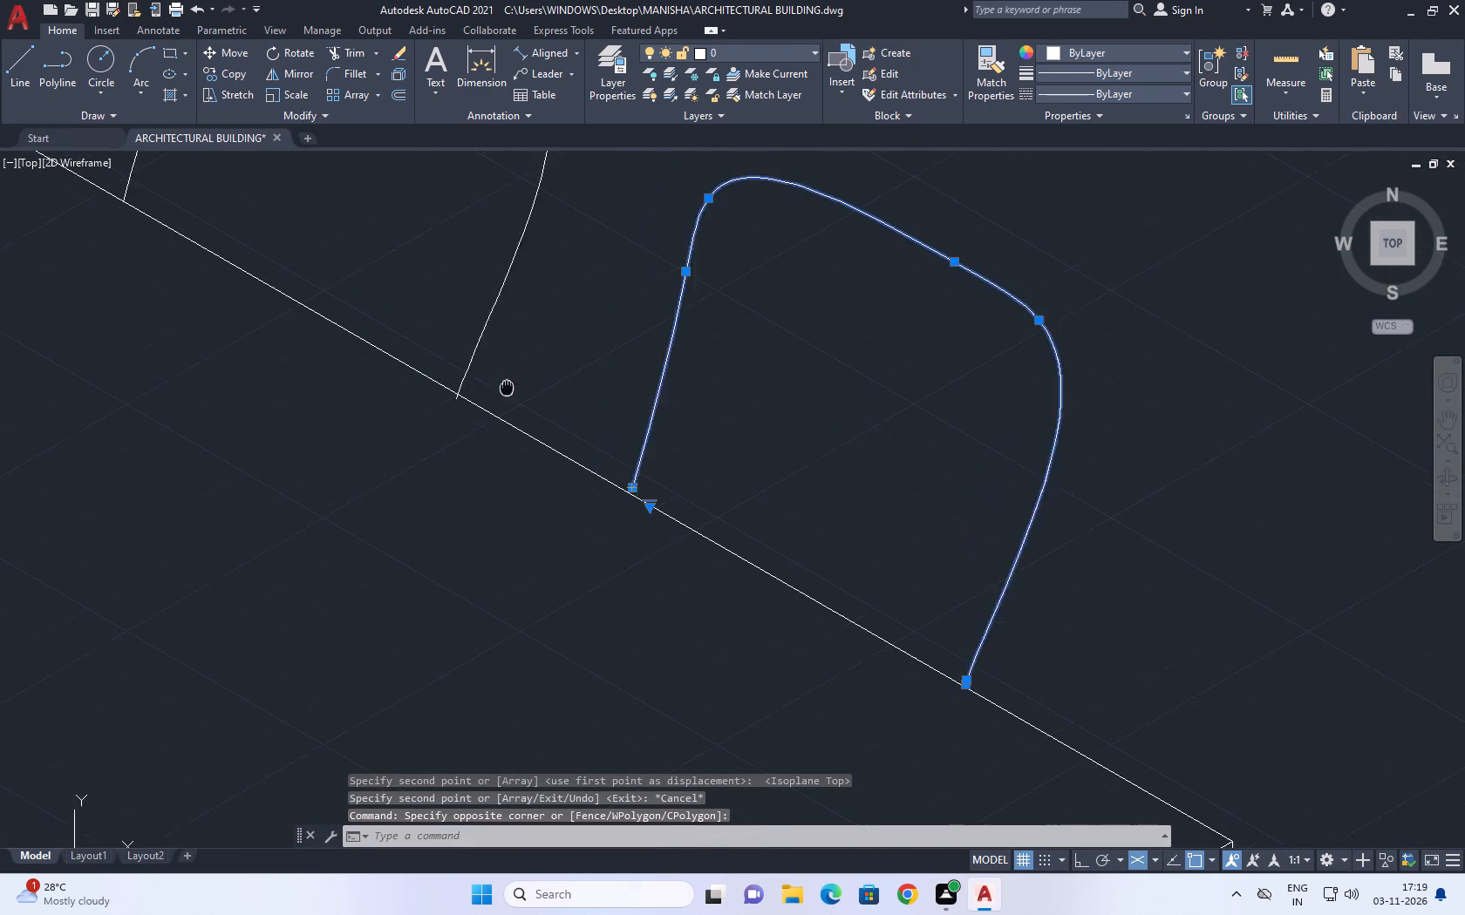
pyautogui.moveTo(518, 395); pyautogui.dragTo(545, 398, button='middle')
pyautogui.moveTo(861, 558); pyautogui.dragTo(859, 529, button='middle')
pyautogui.press('m')
pyautogui.press('space')
pyautogui.scroll(2, 953, 697)
pyautogui.scroll(1, 1152, 661)
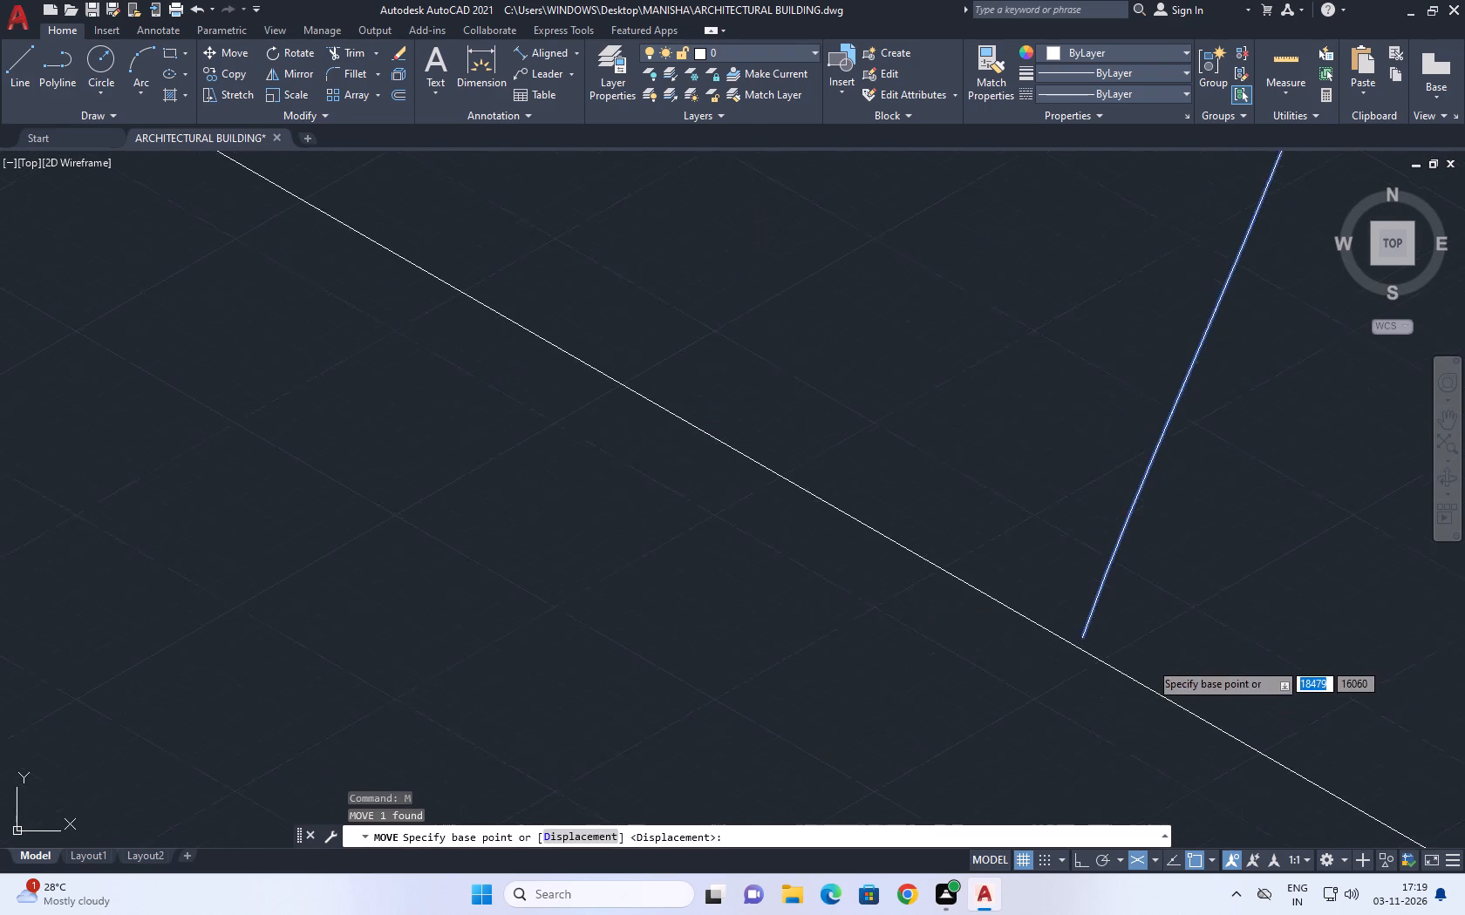
pyautogui.scroll(2, 1140, 660)
pyautogui.click(1026, 615)
pyautogui.click(1013, 640)
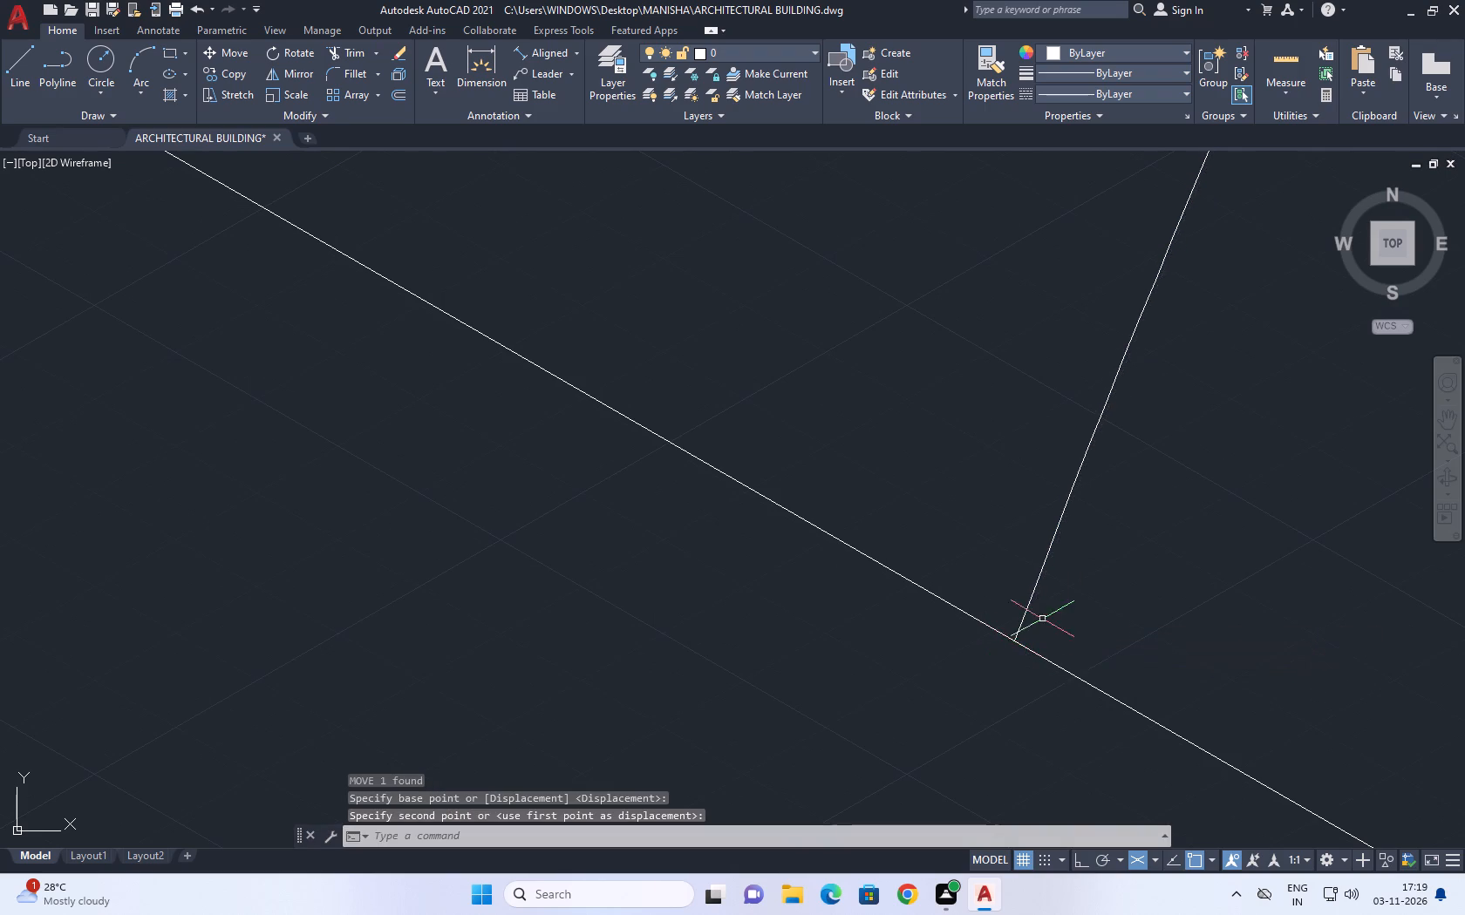
# Move the original chair back so its lower end sits exactly on the tabletop's back long edge.
pyautogui.scroll(-9, 1047, 611)
pyautogui.scroll(3, 955, 527)
pyautogui.moveTo(938, 532); pyautogui.dragTo(869, 476)
pyautogui.click(837, 431)
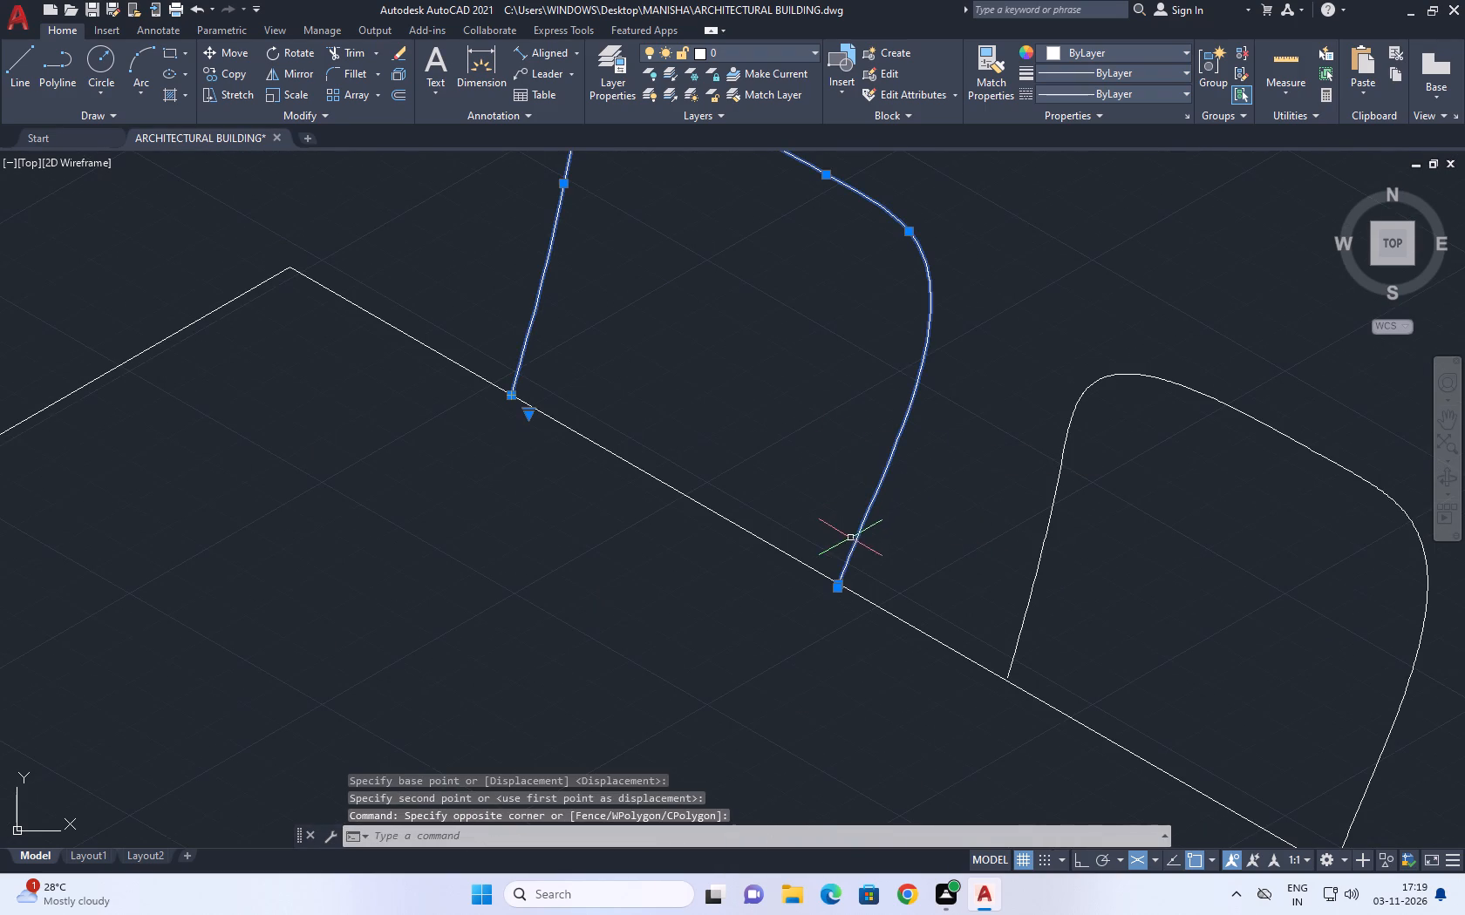
pyautogui.press('m')
pyautogui.press('space')
pyautogui.scroll(3, 822, 586)
pyautogui.scroll(1, 903, 600)
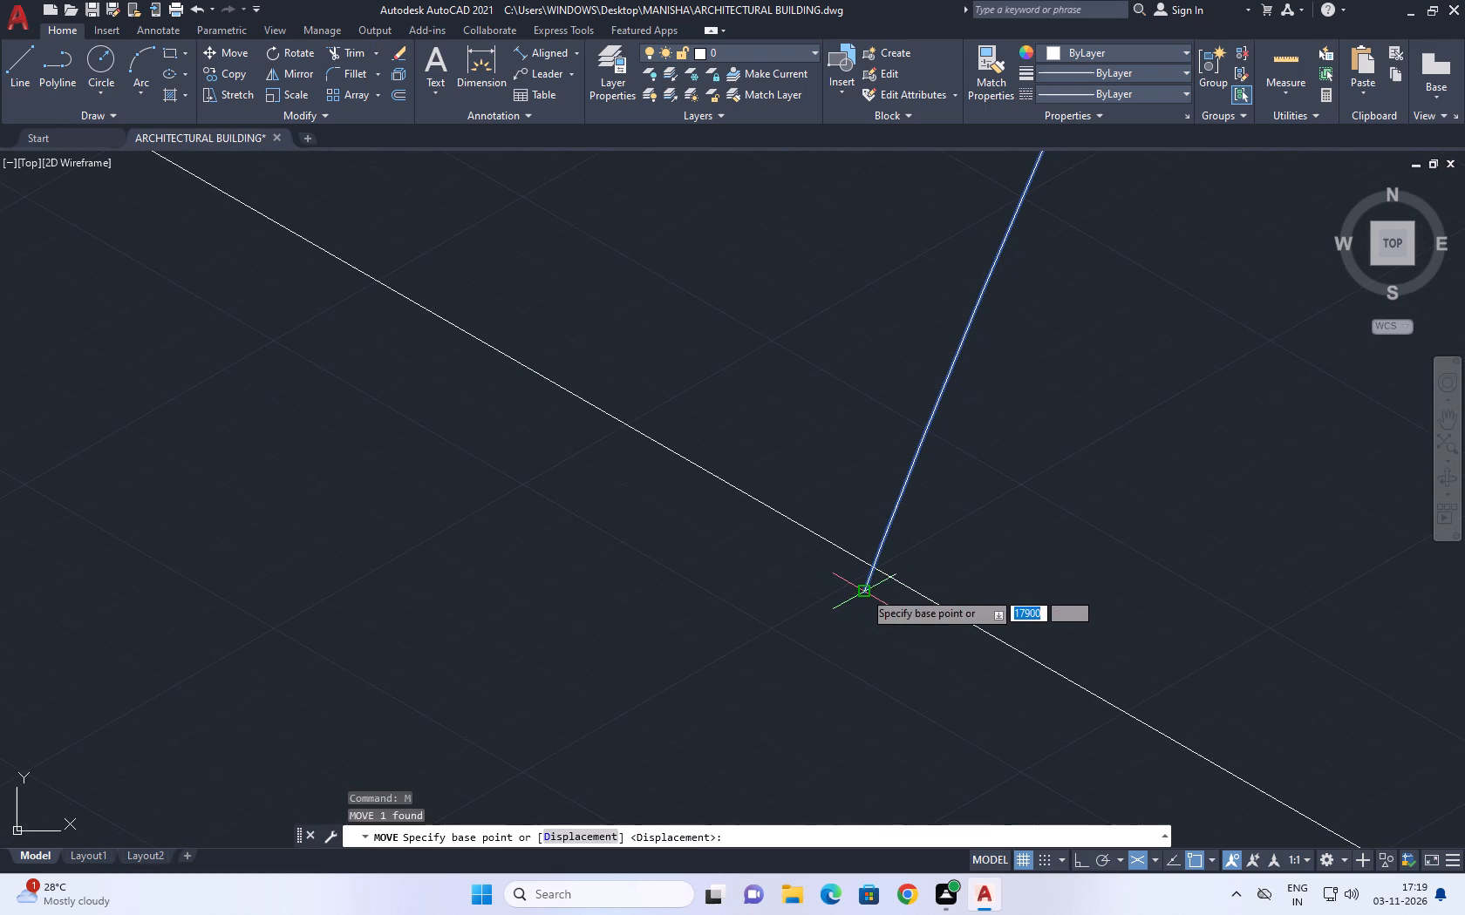
pyautogui.click(863, 592)
pyautogui.click(875, 563)
# Draw a chair leg below the tabletop's short side: a vertical edge down, a short bottom edge at 210°, and a vertical edge back up past the tabletop.
pyautogui.scroll(-9, 932, 451)
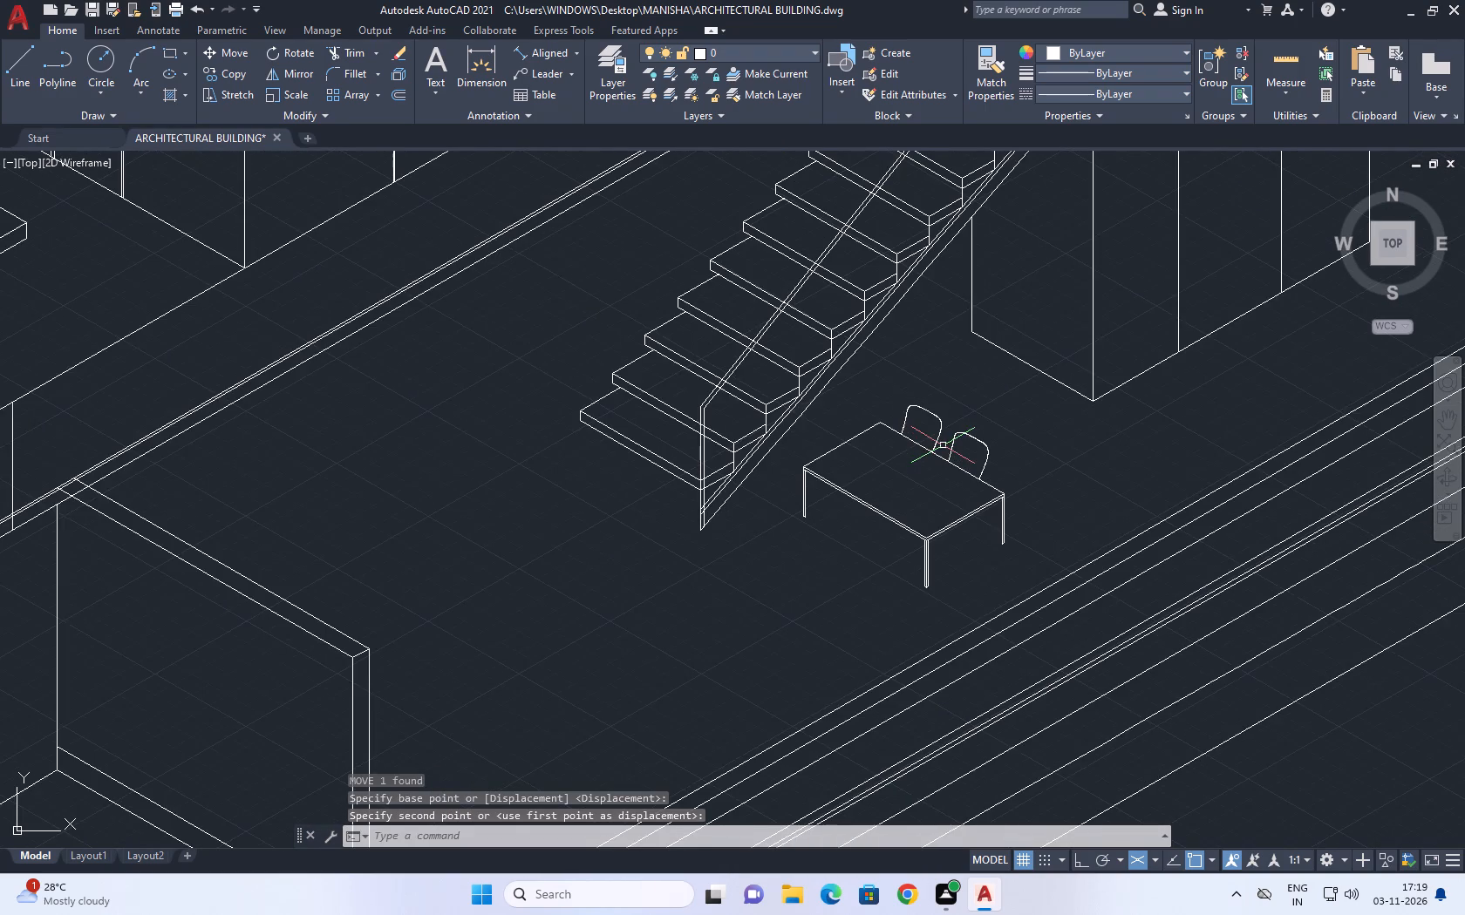
pyautogui.moveTo(946, 449); pyautogui.dragTo(971, 515, button='middle')
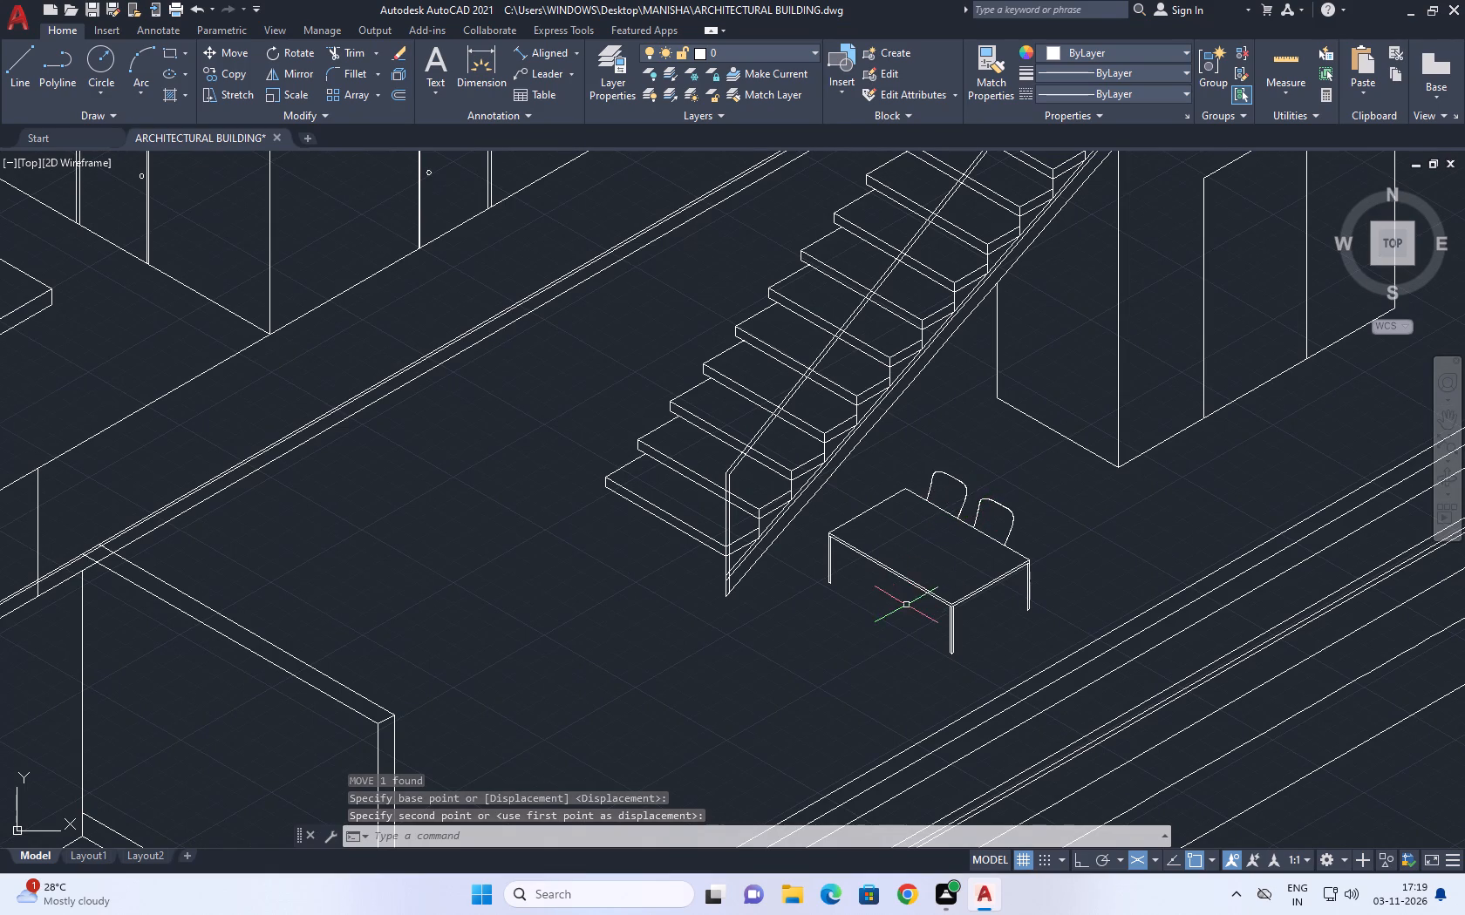
pyautogui.scroll(1, 906, 605)
pyautogui.moveTo(906, 605); pyautogui.dragTo(919, 544, button='middle')
pyautogui.write('l')
pyautogui.press('space')
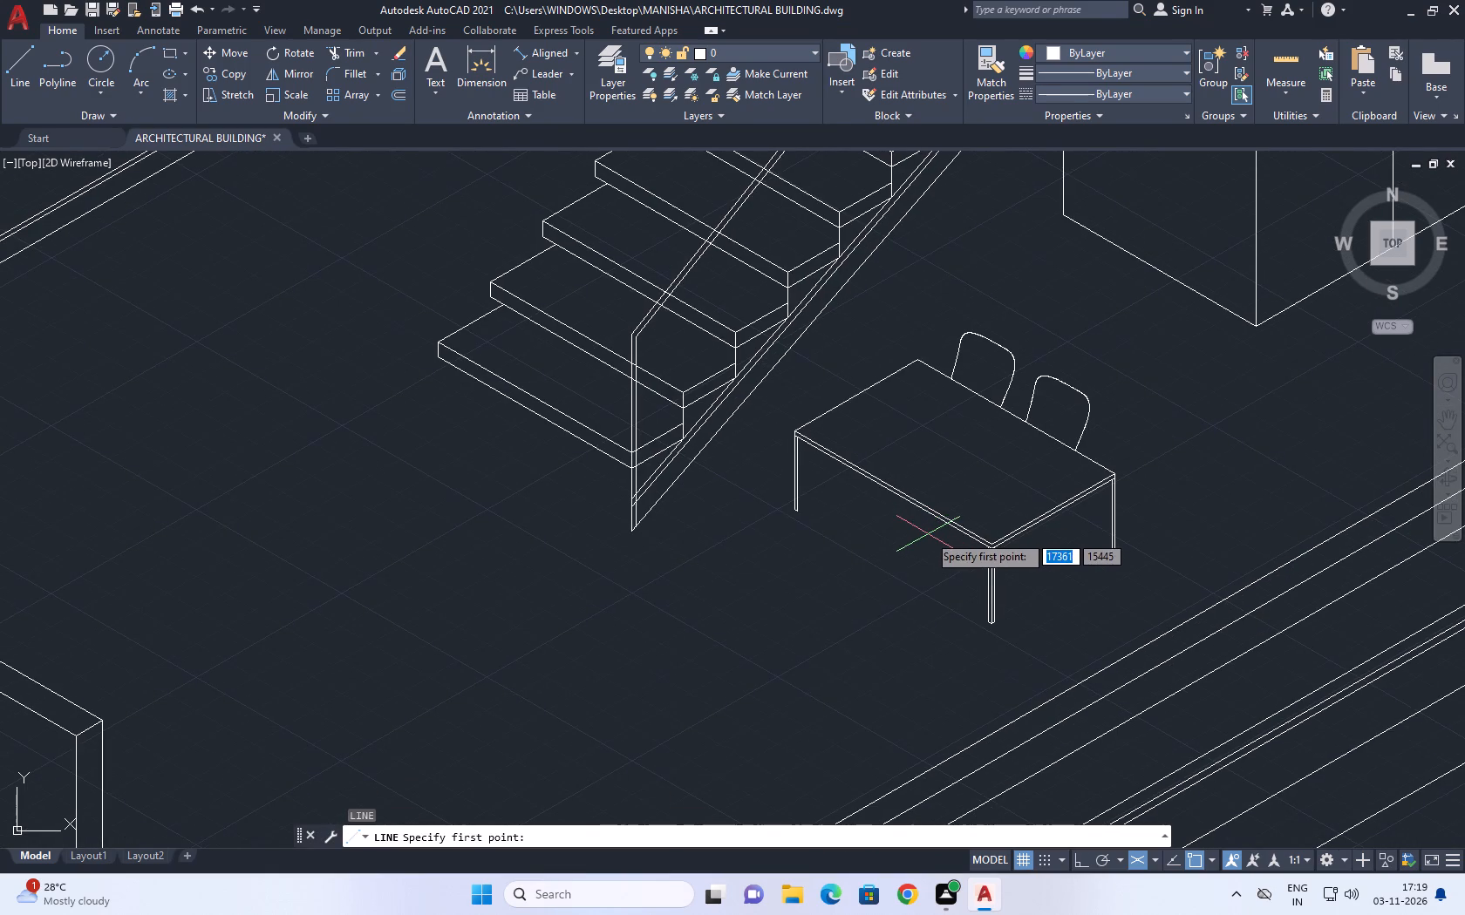
pyautogui.scroll(1, 928, 534)
pyautogui.moveTo(957, 546); pyautogui.dragTo(841, 497, button='middle')
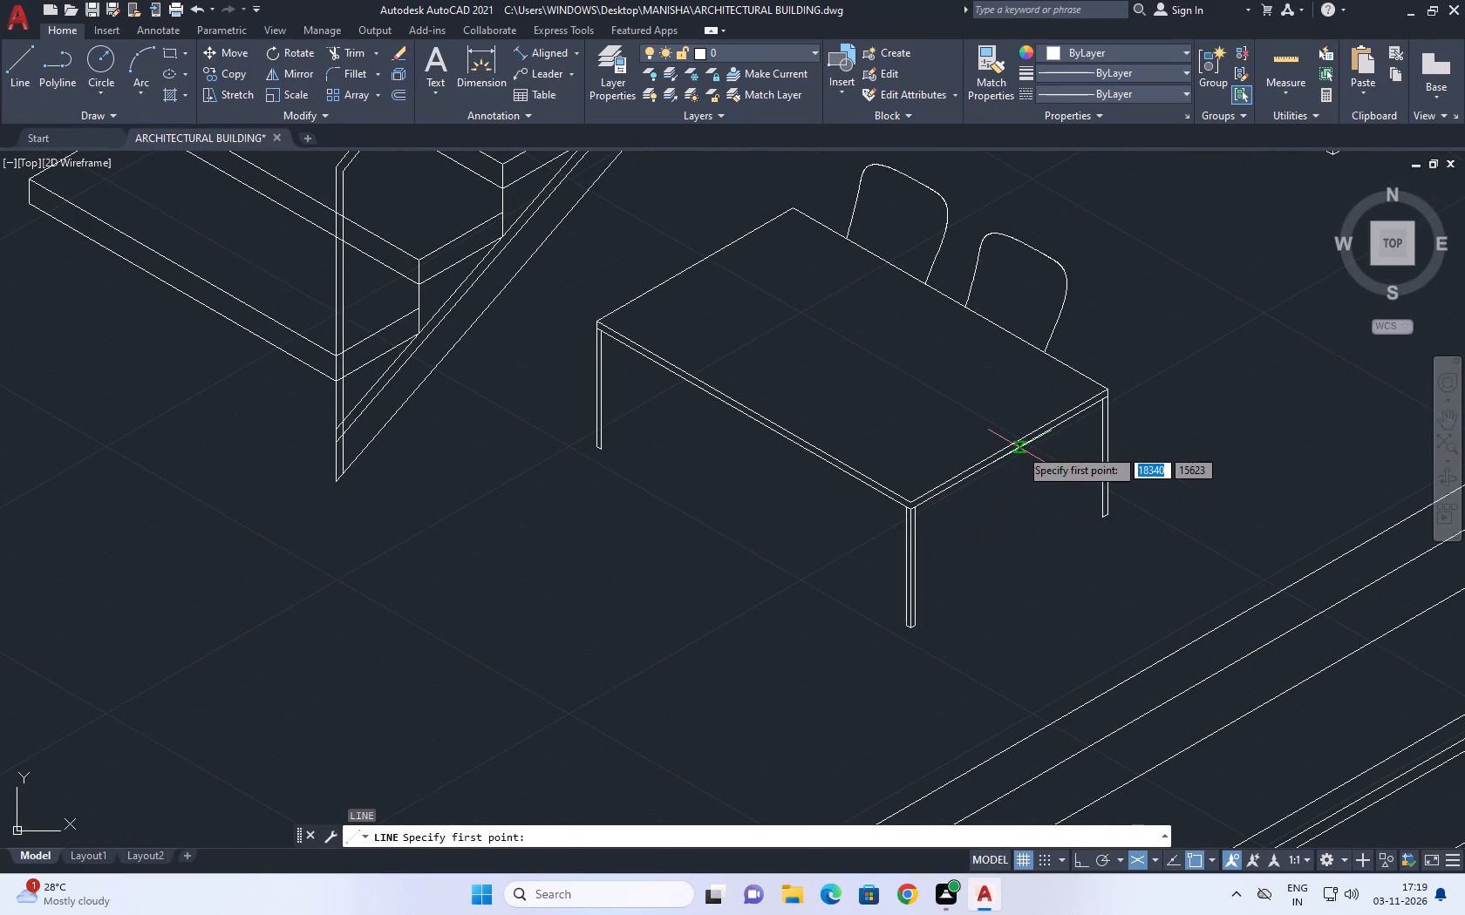
pyautogui.click(1019, 448)
pyautogui.press('F5')
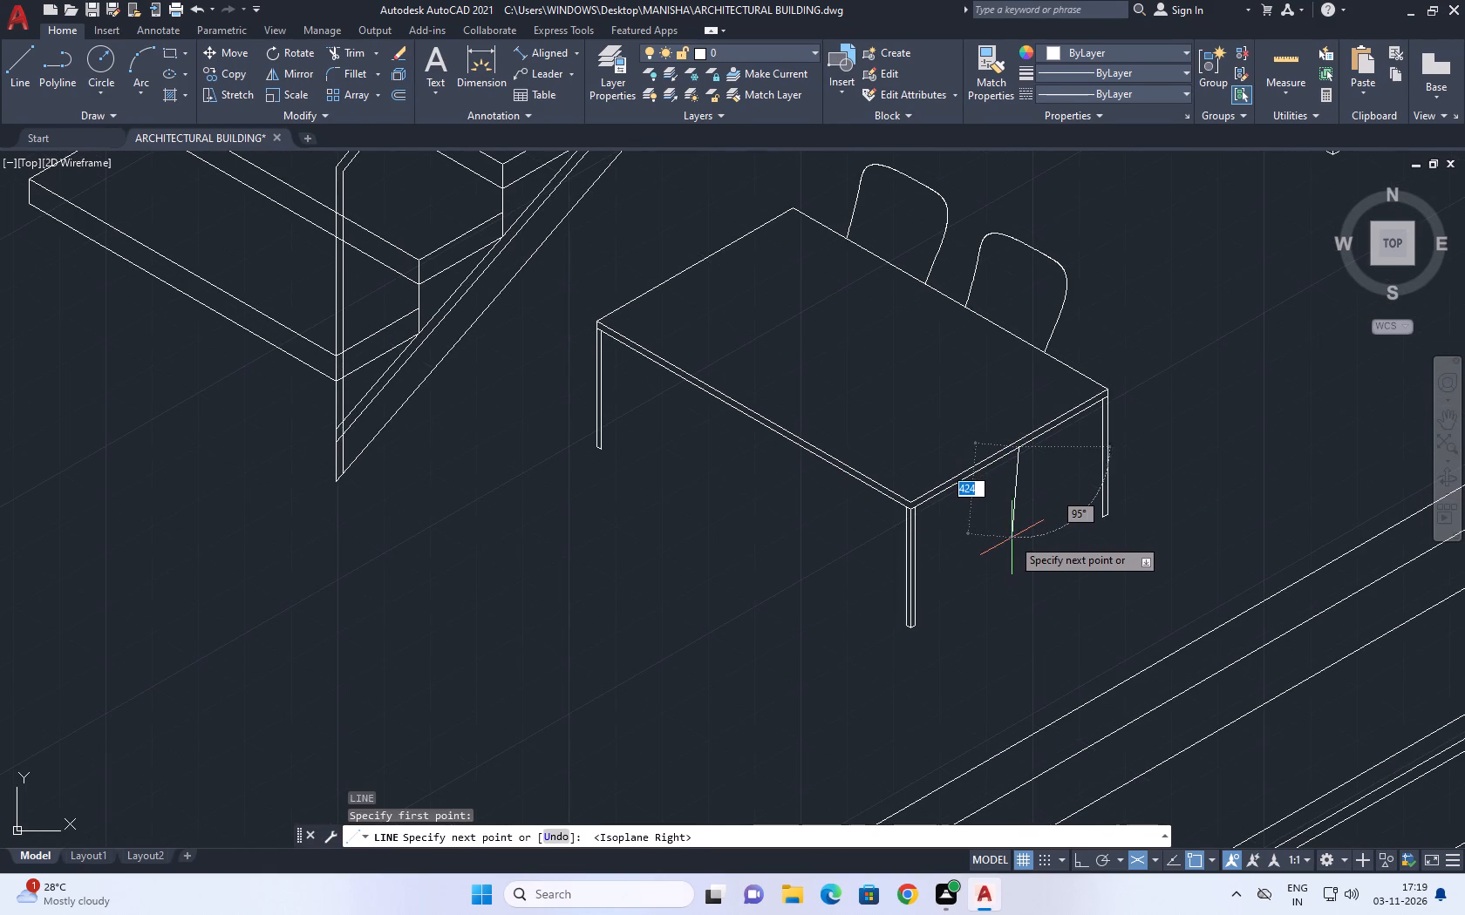
pyautogui.press('F8')
pyautogui.click(1017, 539)
pyautogui.scroll(2, 1014, 532)
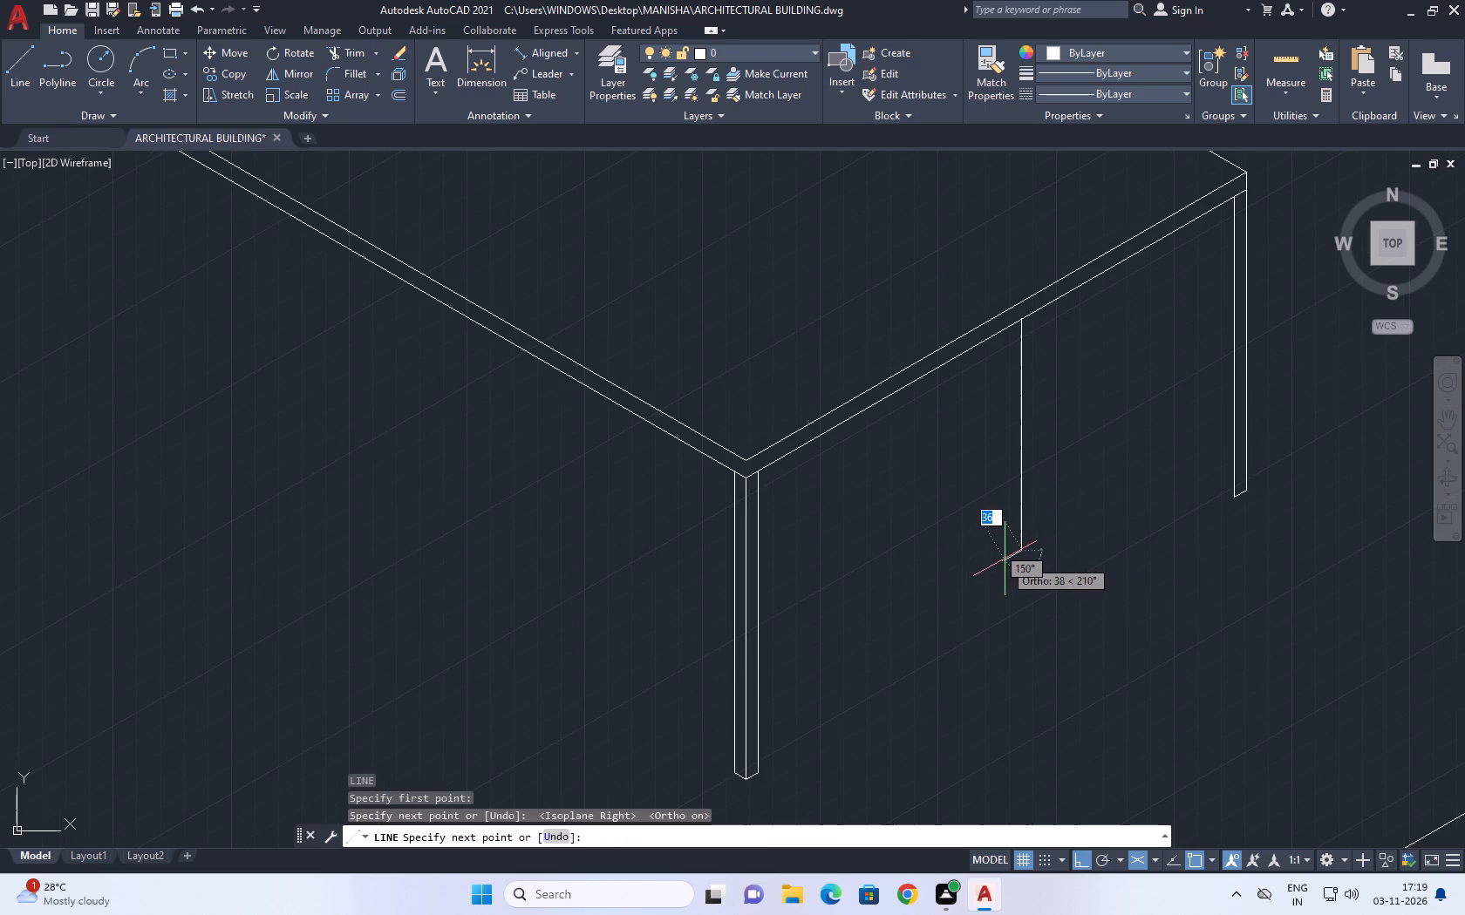
pyautogui.moveTo(1010, 556); pyautogui.dragTo(1012, 548)
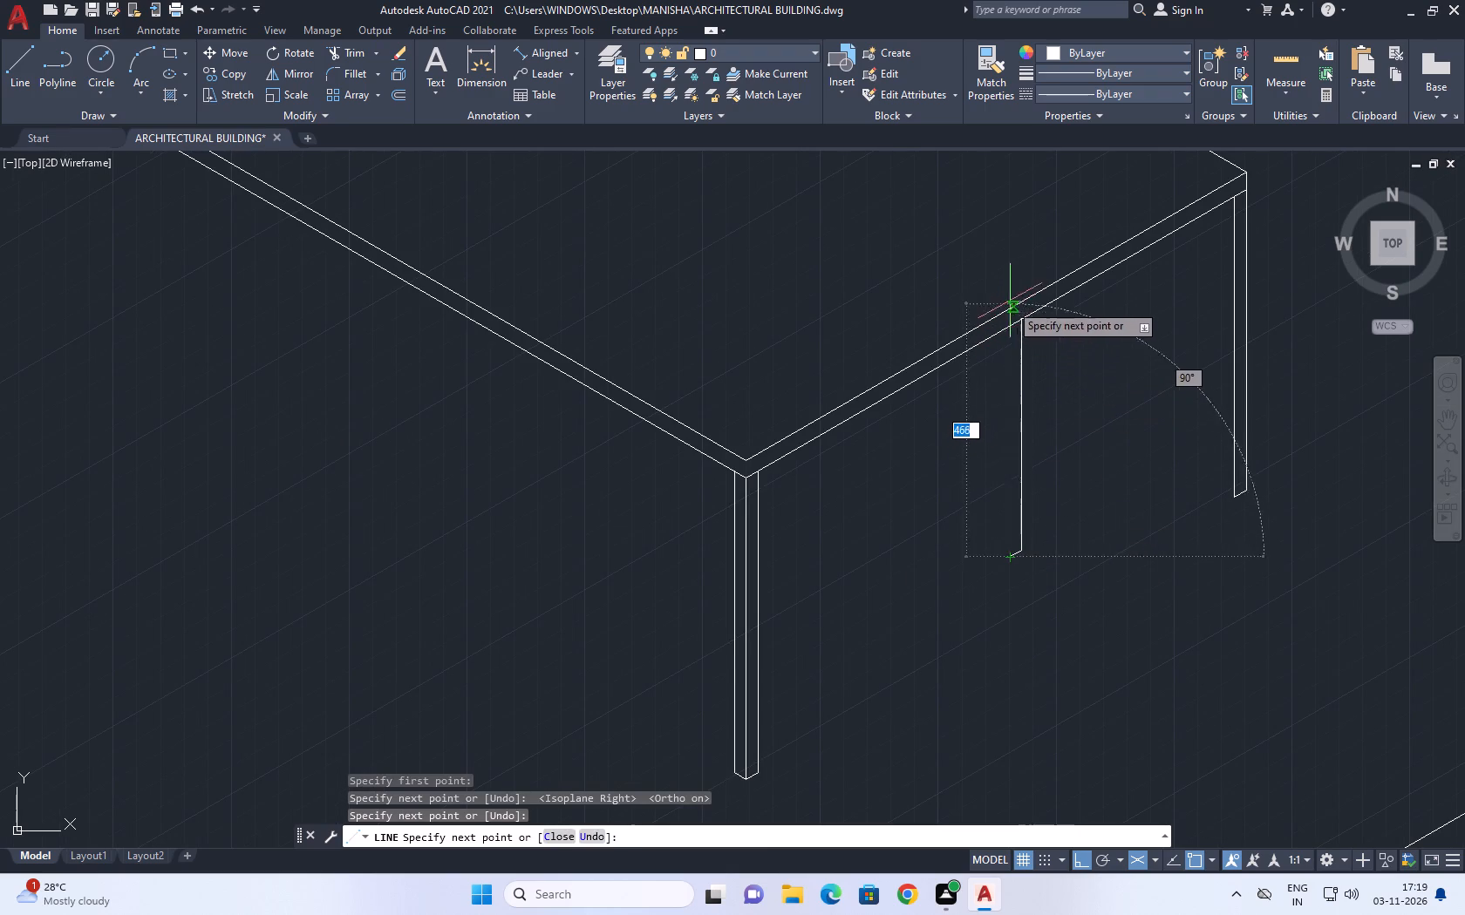
pyautogui.click(1012, 275)
pyautogui.press('Escape')
# Trim the new chair leg's edge within the tabletop's thickness and above it.
pyautogui.write('tr')
pyautogui.press('space')
pyautogui.scroll(2, 1006, 307)
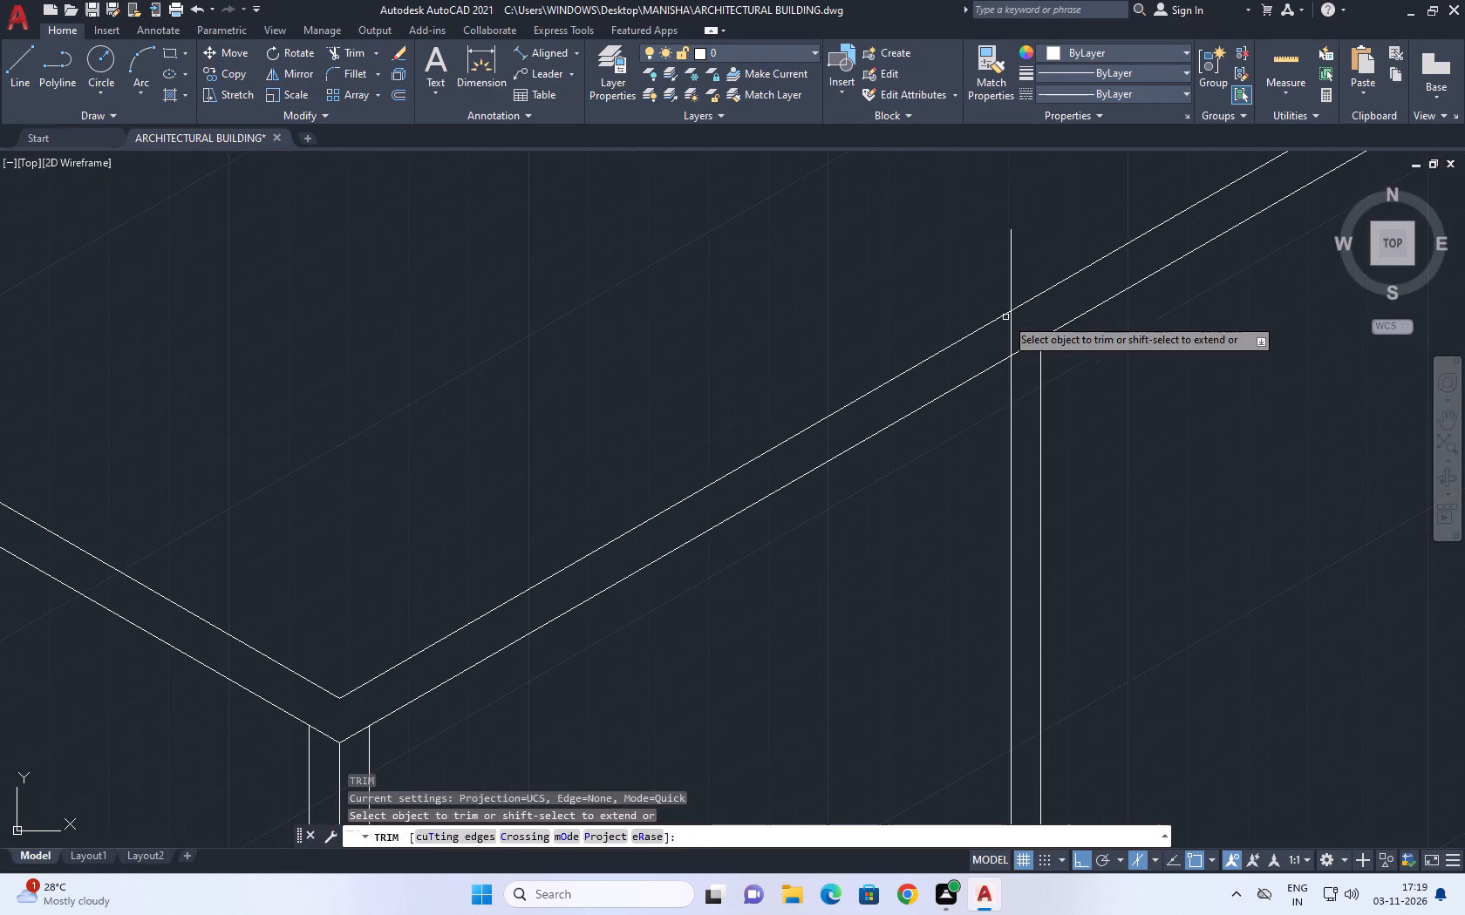
pyautogui.click(1006, 336)
pyautogui.click(1023, 328)
pyautogui.moveTo(1032, 267); pyautogui.dragTo(1006, 273)
pyautogui.click(969, 299)
pyautogui.scroll(-5, 988, 279)
pyautogui.click(996, 273)
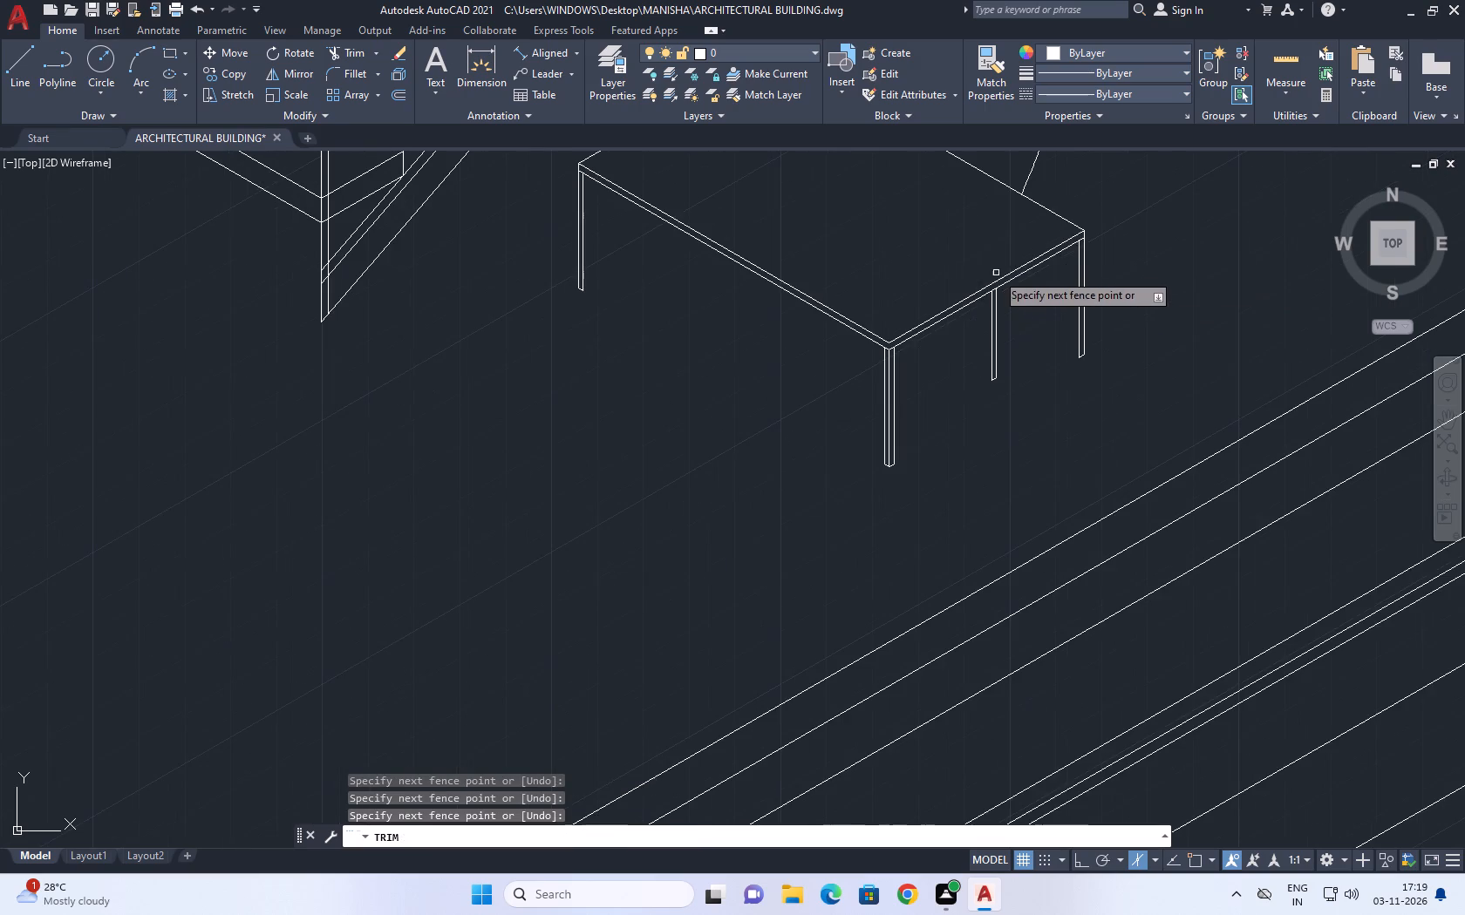
pyautogui.press('Escape')
# Draw a freestanding vertical line on the open floor in front of the table's long side, near its far leg.
pyautogui.scroll(-4, 826, 277)
pyautogui.moveTo(807, 288); pyautogui.dragTo(910, 511, button='middle')
pyautogui.scroll(-1, 855, 419)
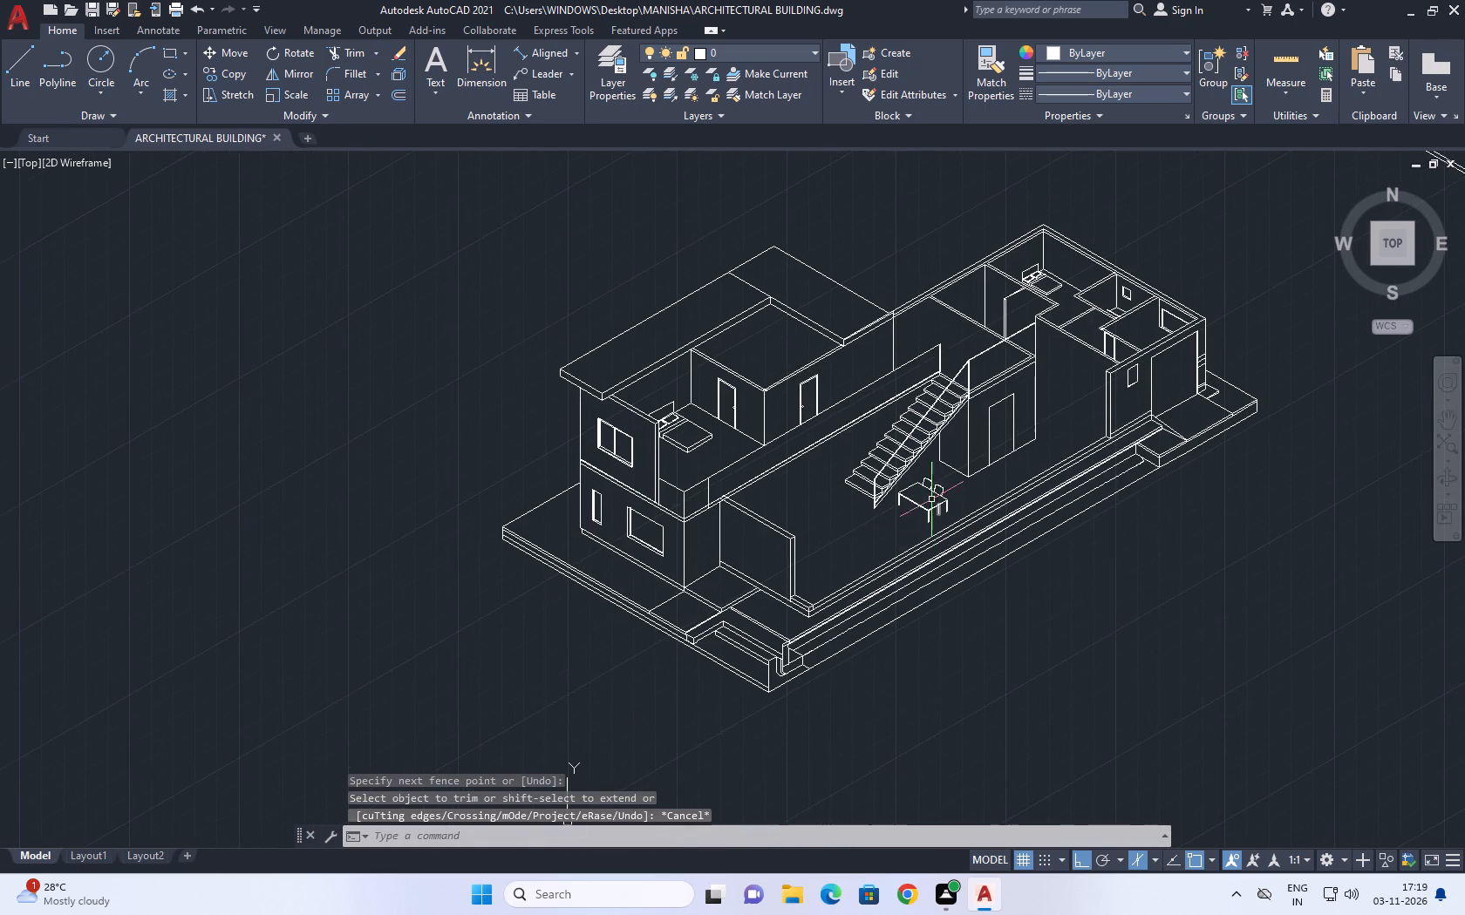
pyautogui.write('l')
pyautogui.press('space')
pyautogui.scroll(1, 913, 507)
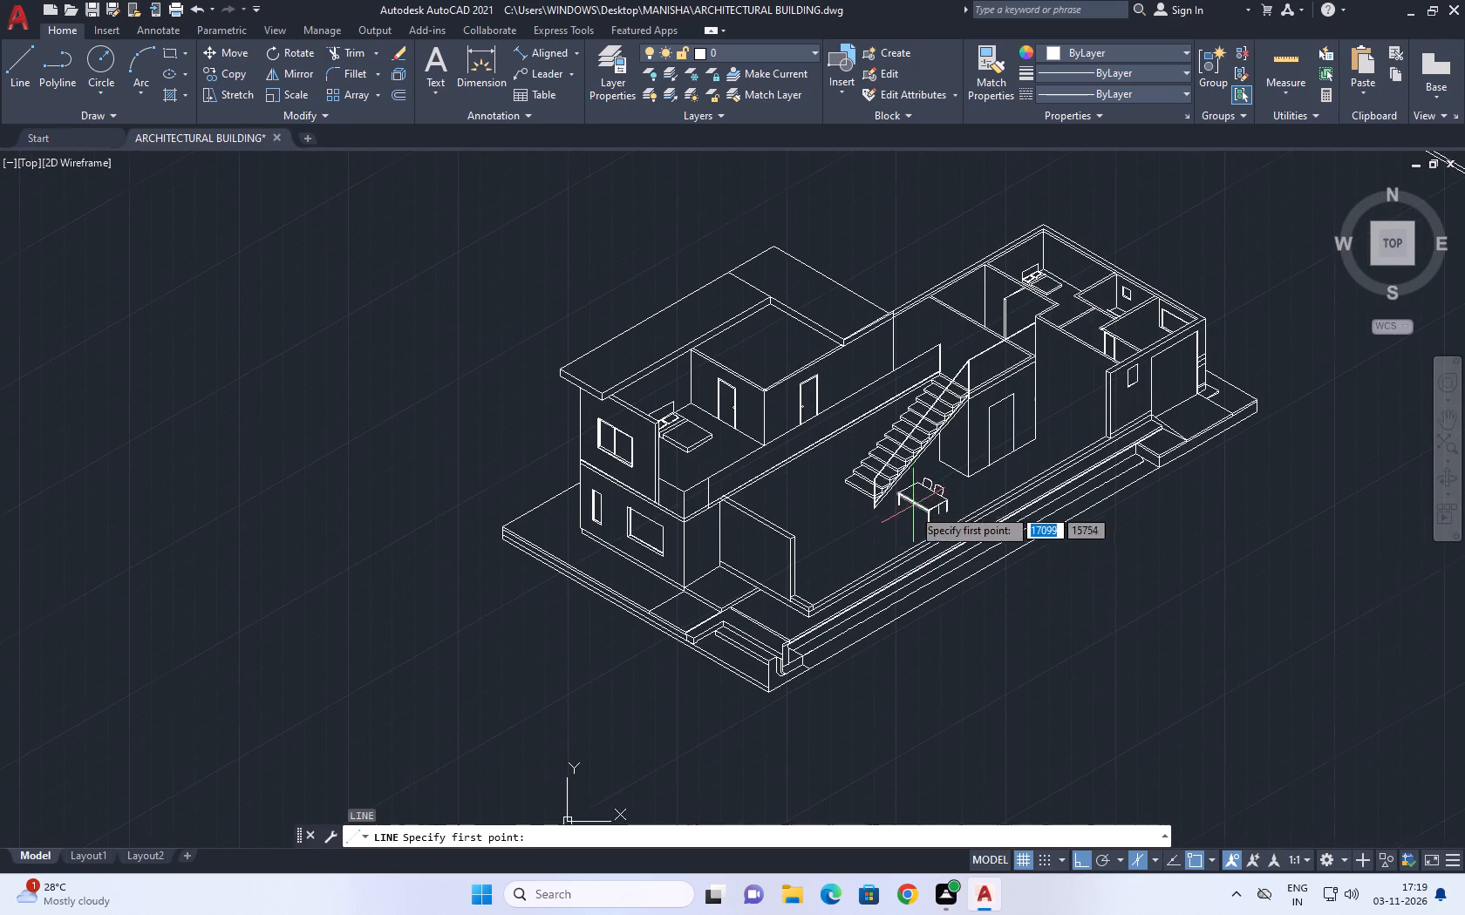
pyautogui.scroll(4, 912, 508)
pyautogui.scroll(1, 839, 369)
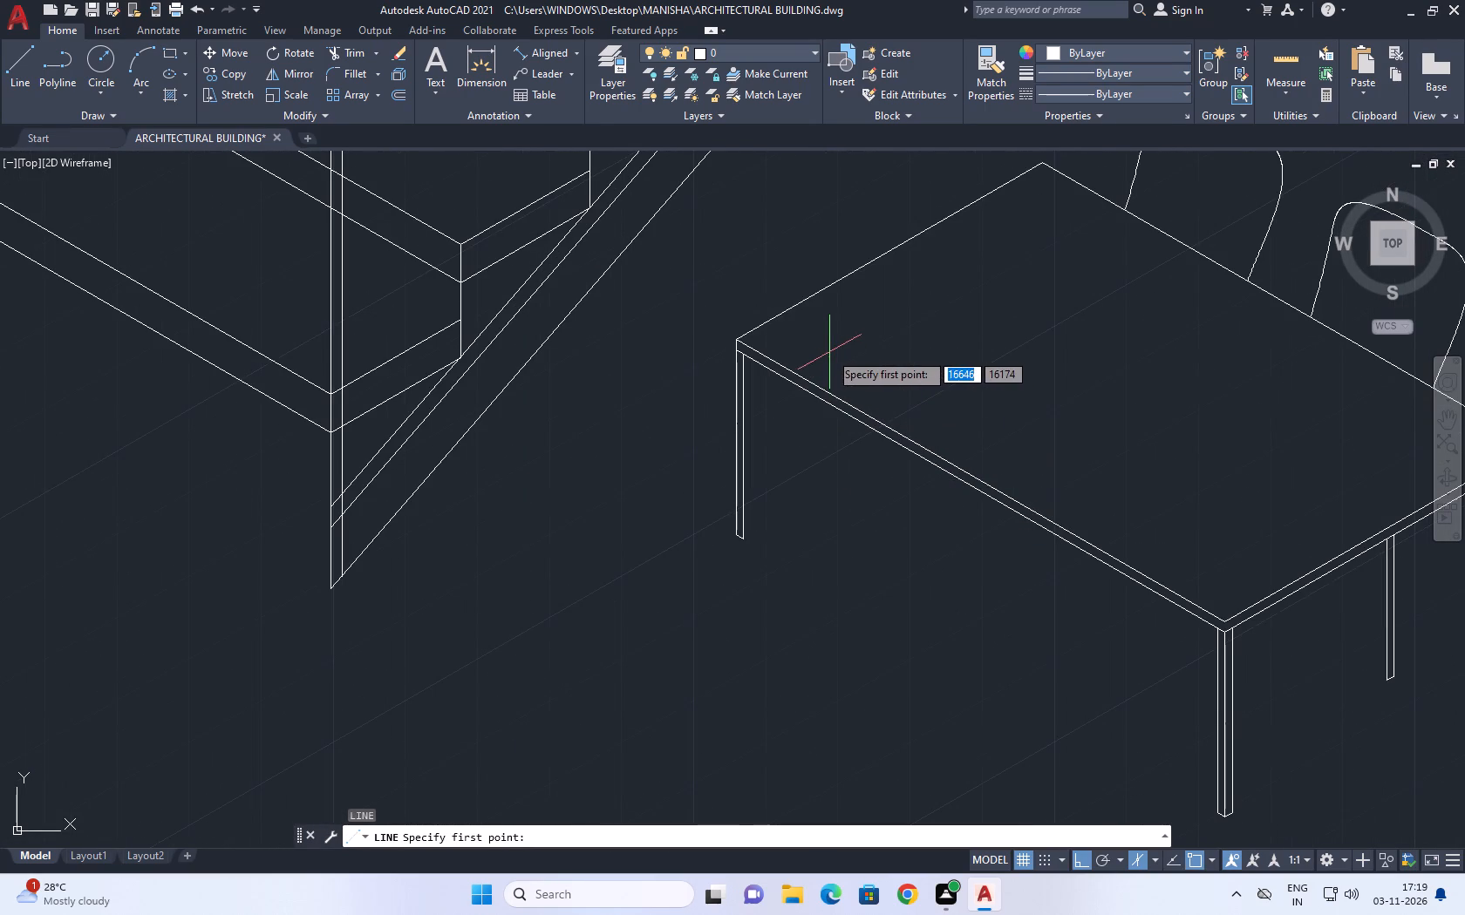
pyautogui.click(824, 579)
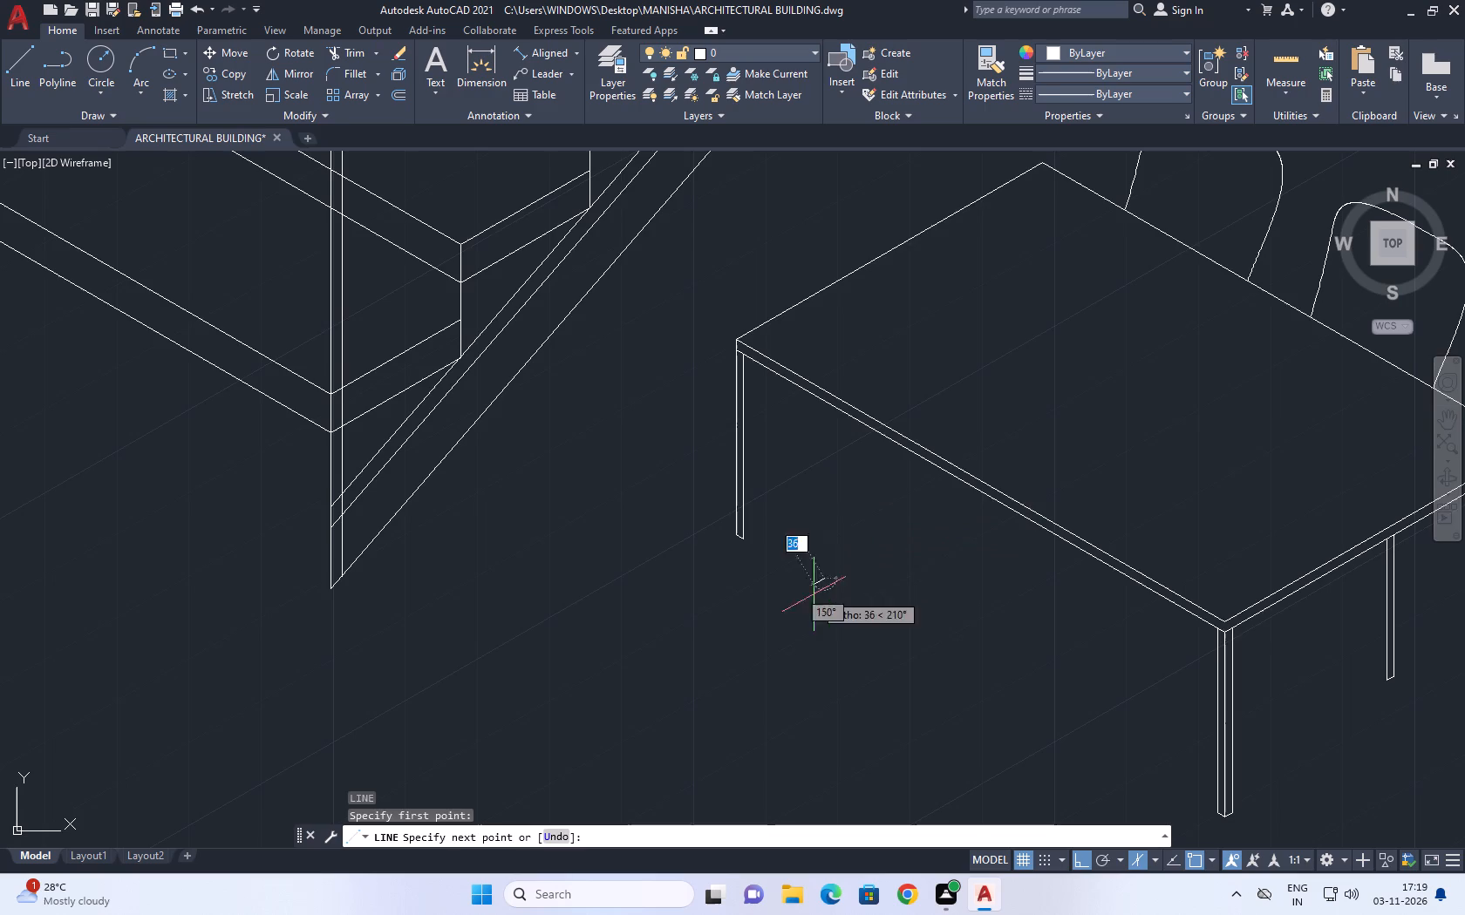
pyautogui.moveTo(824, 618); pyautogui.dragTo(858, 485, button='middle')
pyautogui.scroll(1, 852, 507)
pyautogui.moveTo(841, 563); pyautogui.dragTo(881, 425, button='middle')
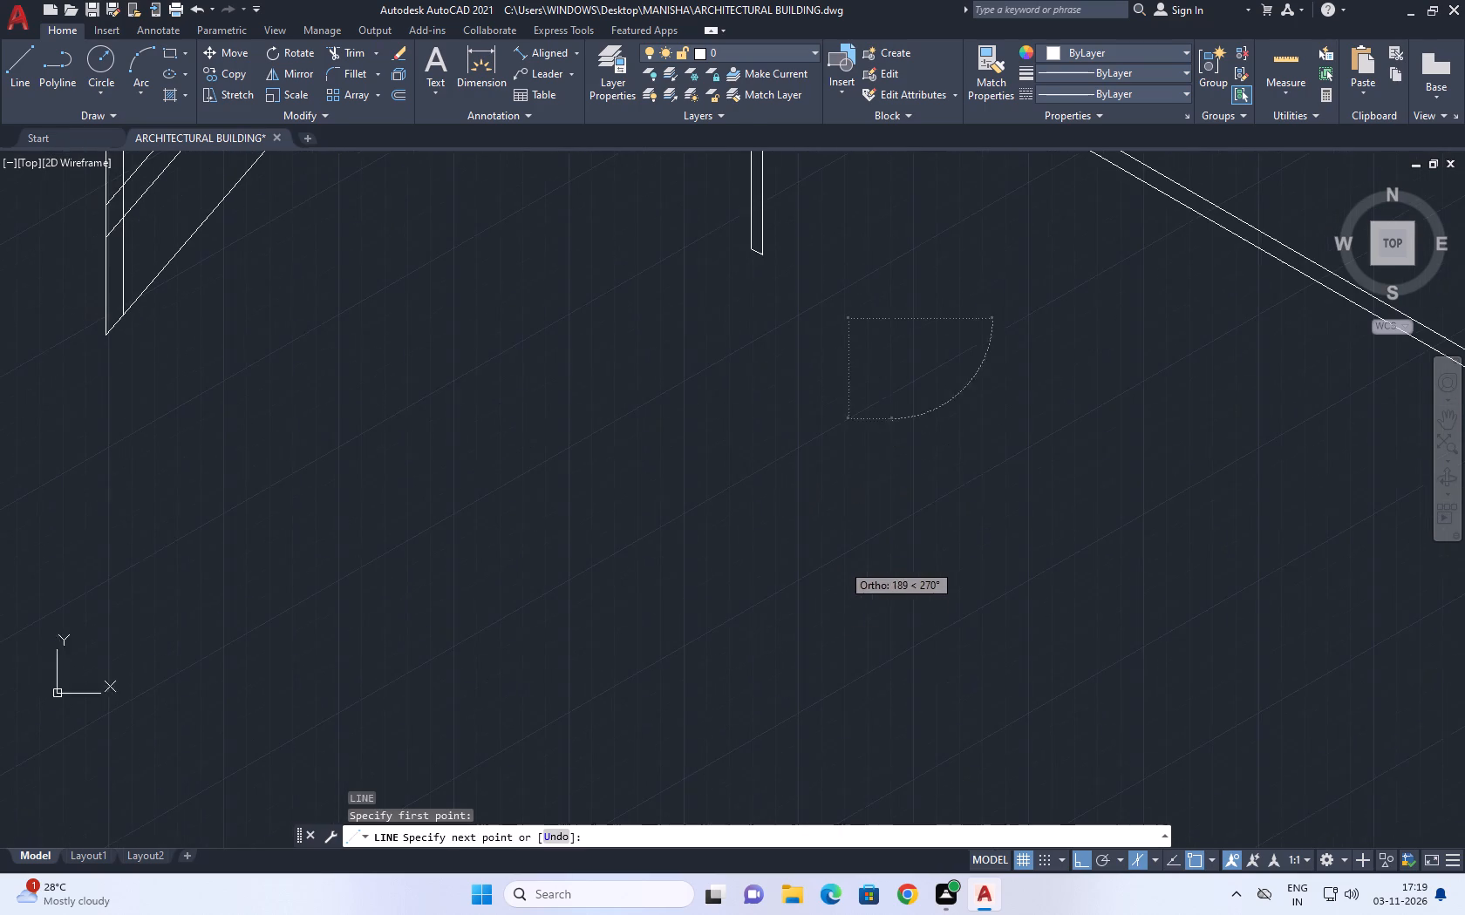
pyautogui.click(867, 517)
pyautogui.press('Escape')
# Copy the freestanding vertical line about 27 at 330° to give the new chair's leg its second edge.
pyautogui.moveTo(910, 459); pyautogui.dragTo(896, 459)
pyautogui.click(882, 444)
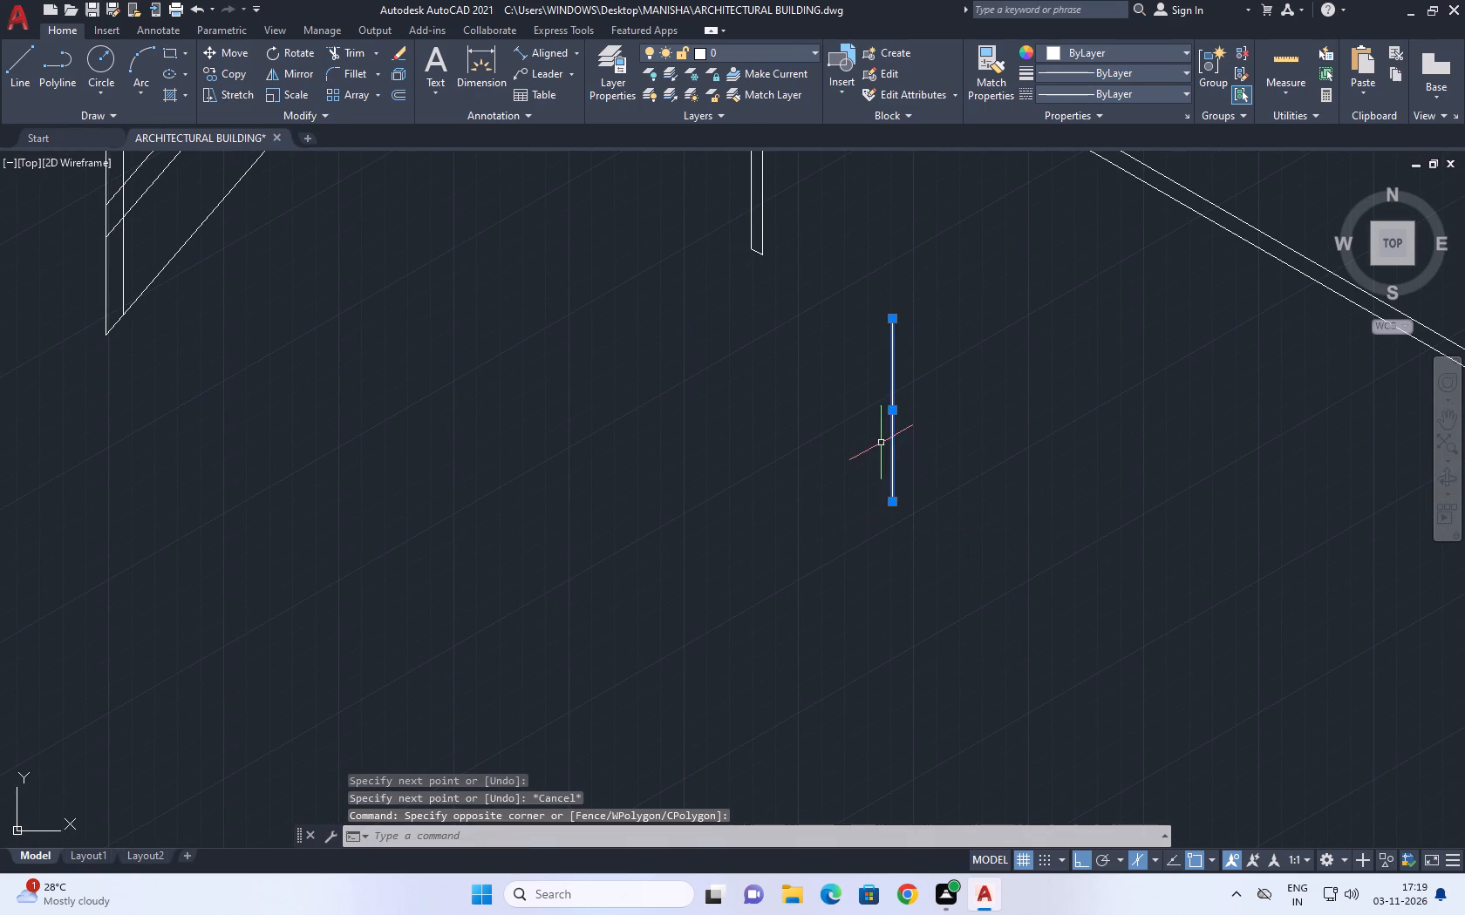
pyautogui.moveTo(946, 463); pyautogui.dragTo(916, 469, button='middle')
pyautogui.press('c')
pyautogui.write('o')
pyautogui.press('space')
pyautogui.click(901, 464)
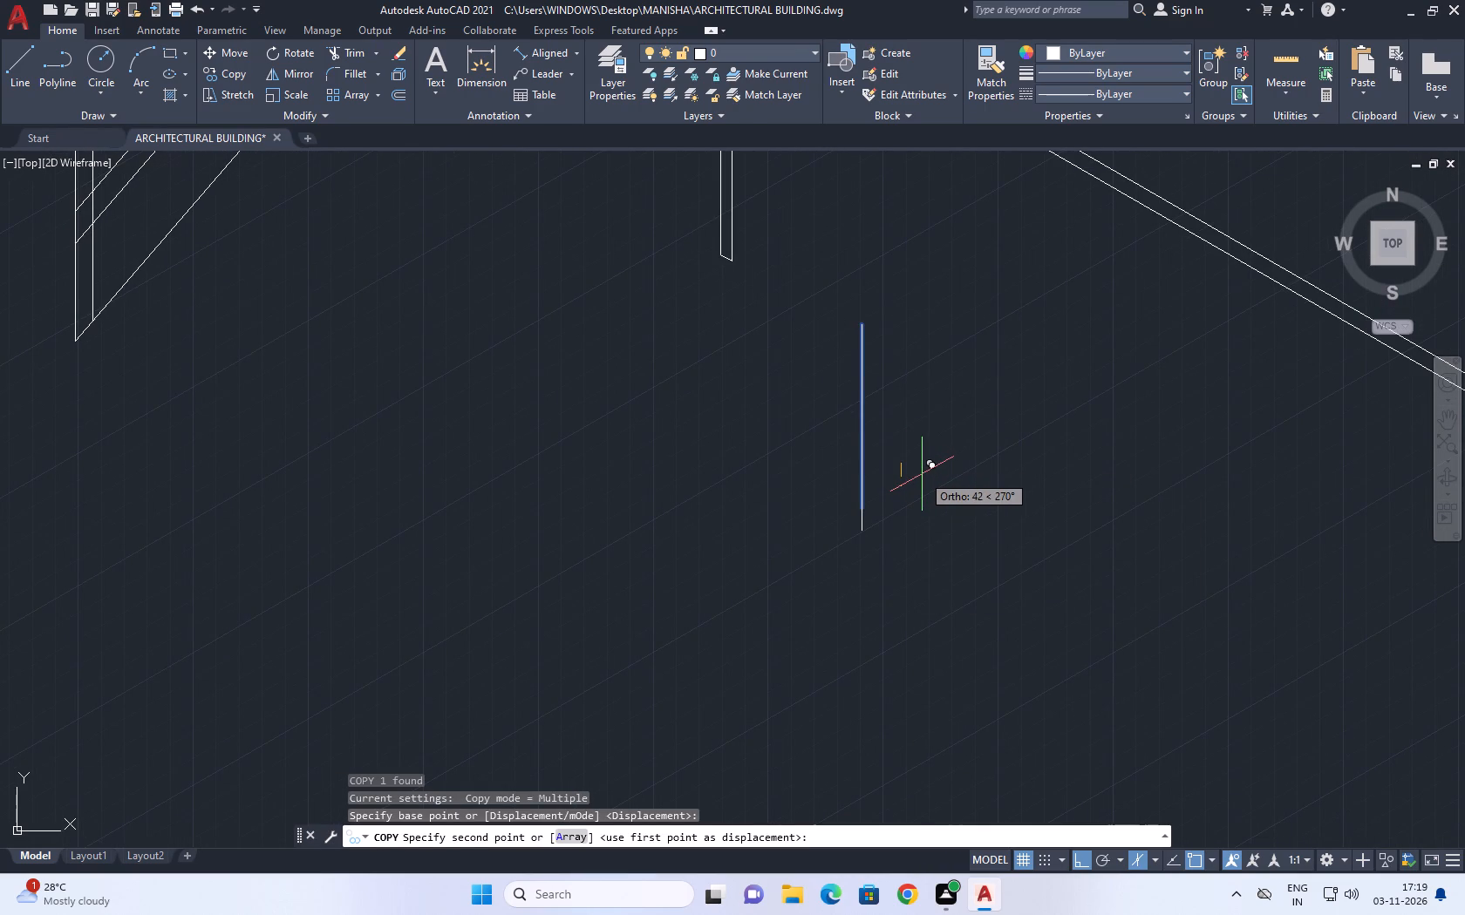
pyautogui.press('F5')
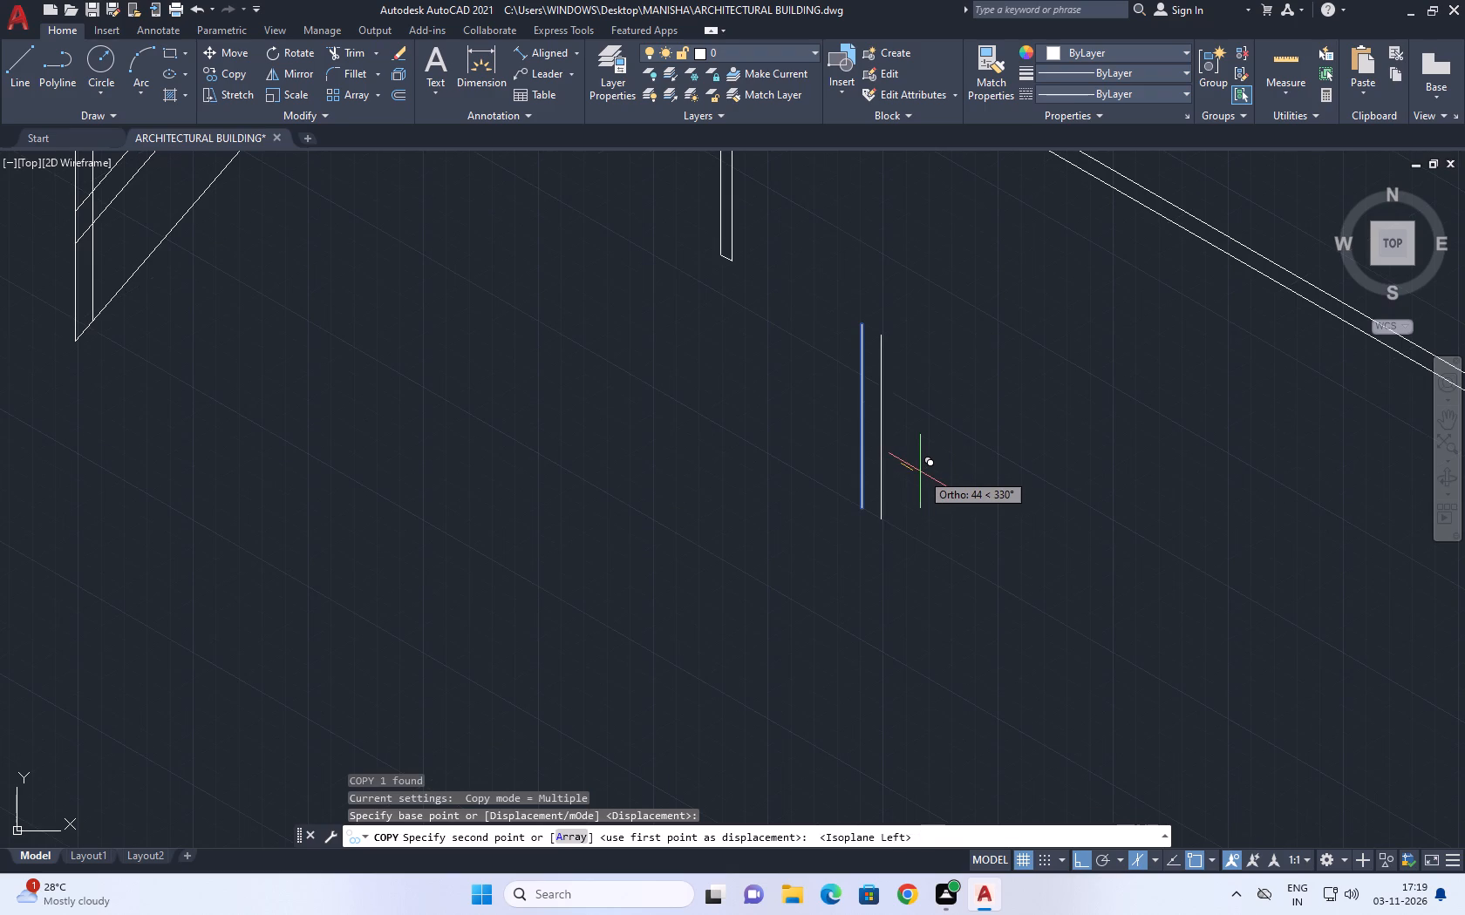
pyautogui.click(913, 466)
pyautogui.press('Escape')
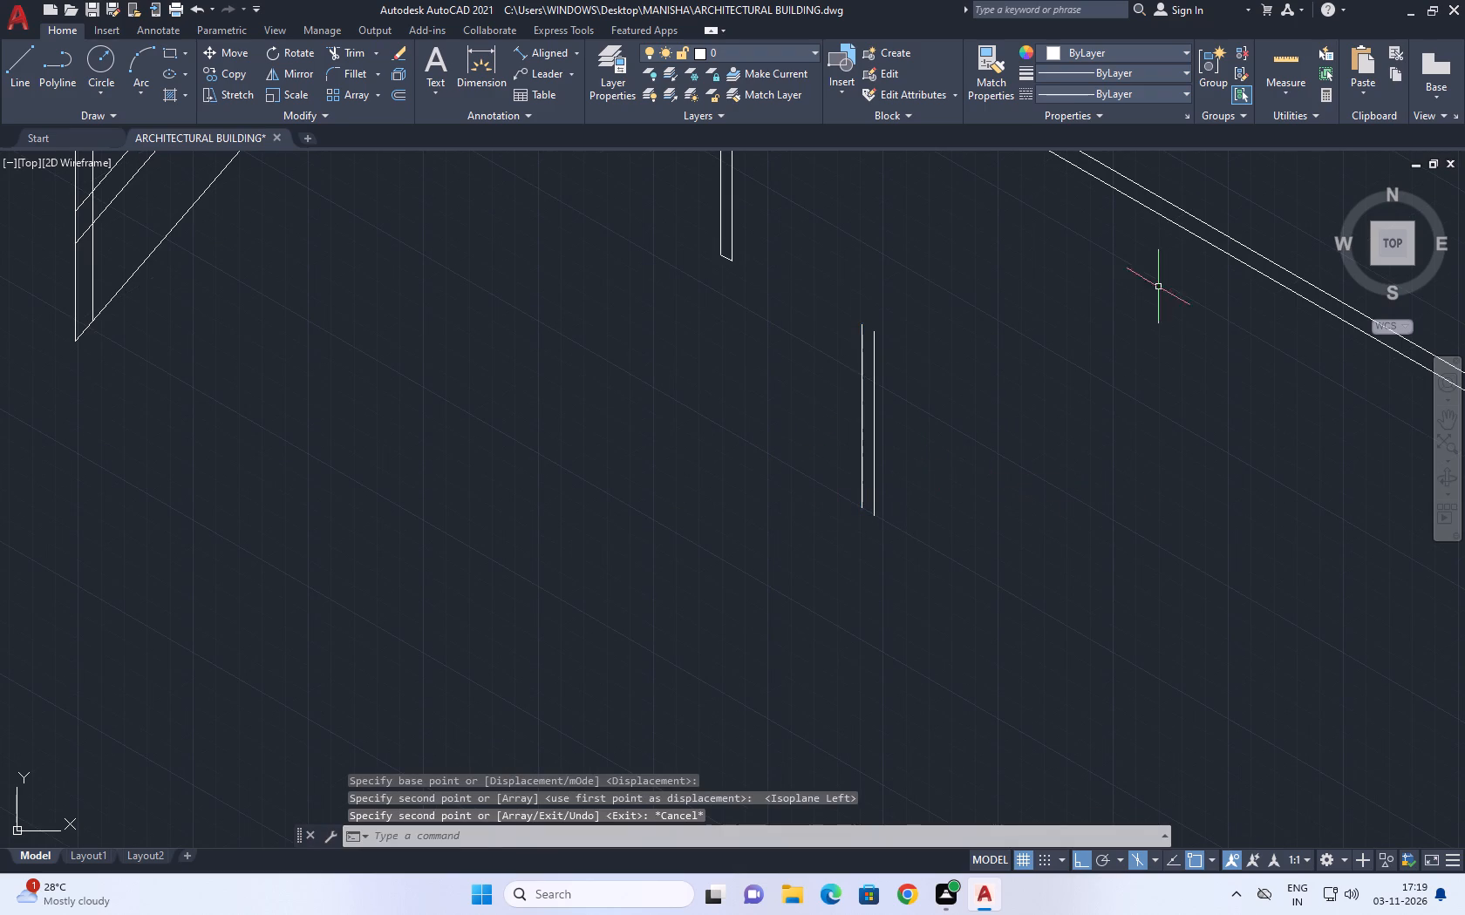
# Copy the pair of leg lines along 330° to place a second chair leg parallel to the table's long side.
pyautogui.scroll(1, 739, 0)
pyautogui.moveTo(963, 383); pyautogui.dragTo(943, 395)
pyautogui.click(791, 421)
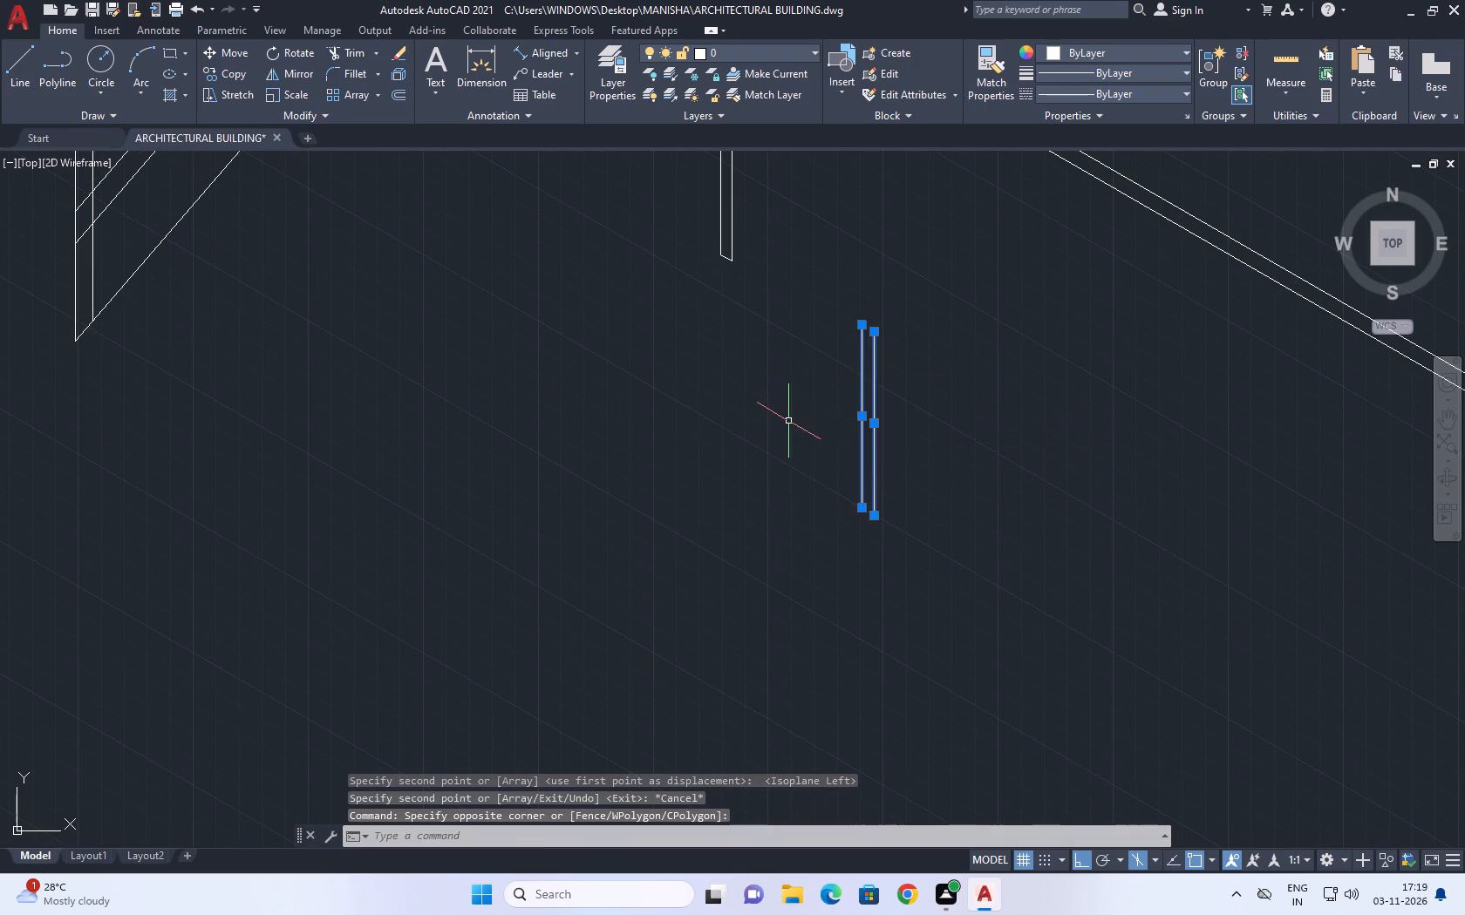
pyautogui.moveTo(903, 490); pyautogui.dragTo(833, 510, button='middle')
pyautogui.write('co')
pyautogui.press('space')
pyautogui.click(855, 505)
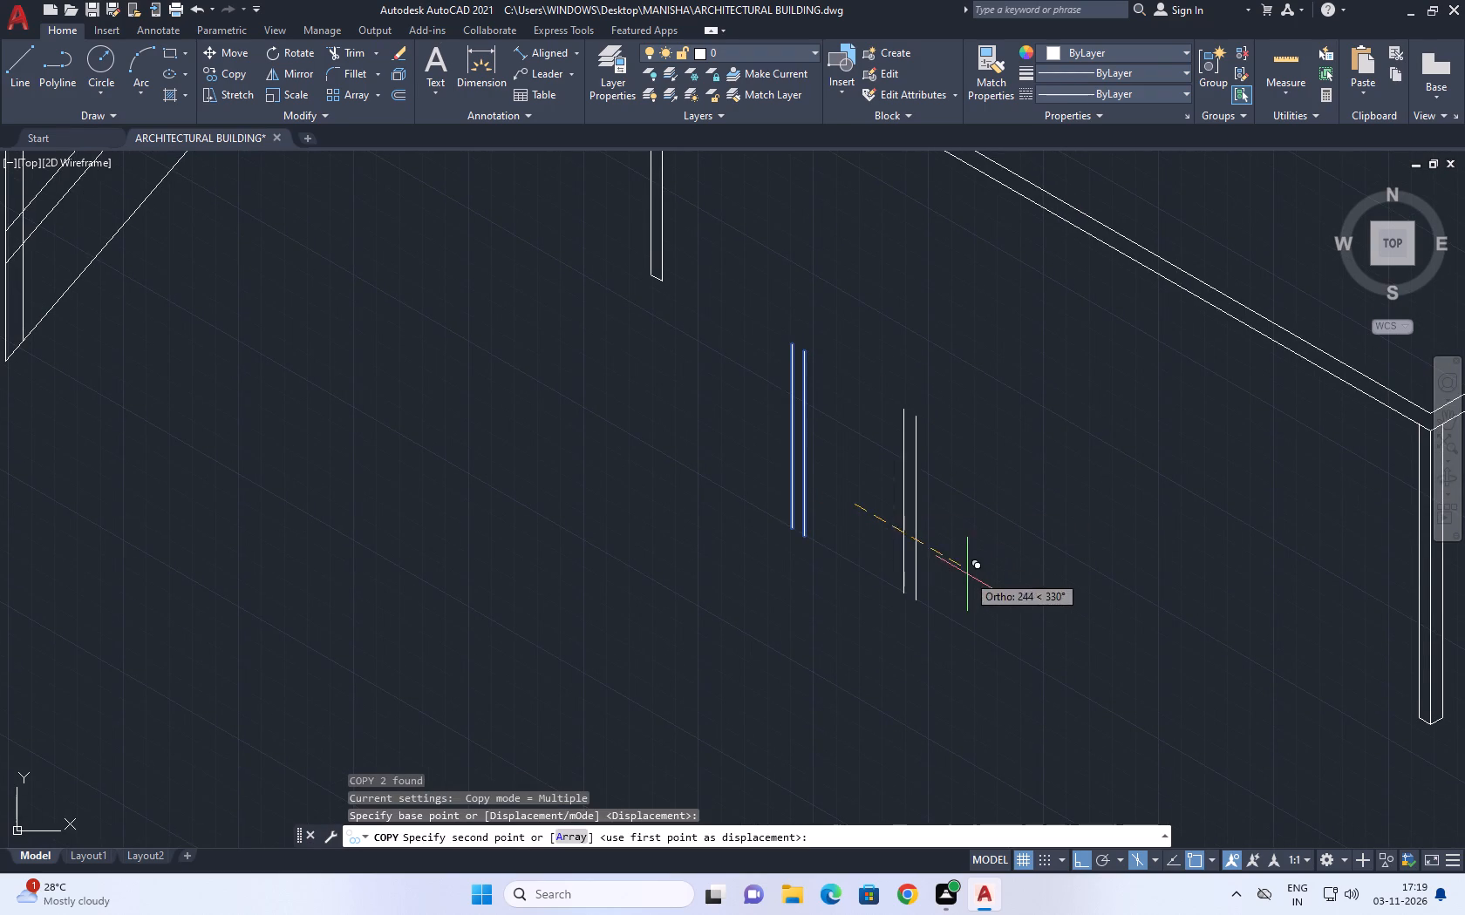
pyautogui.click(978, 581)
pyautogui.press('Escape')
# Close the bottoms of both new chair legs with a short line joining each leg's two lower endpoints.
pyautogui.moveTo(858, 462); pyautogui.dragTo(878, 526, button='middle')
pyautogui.press('l')
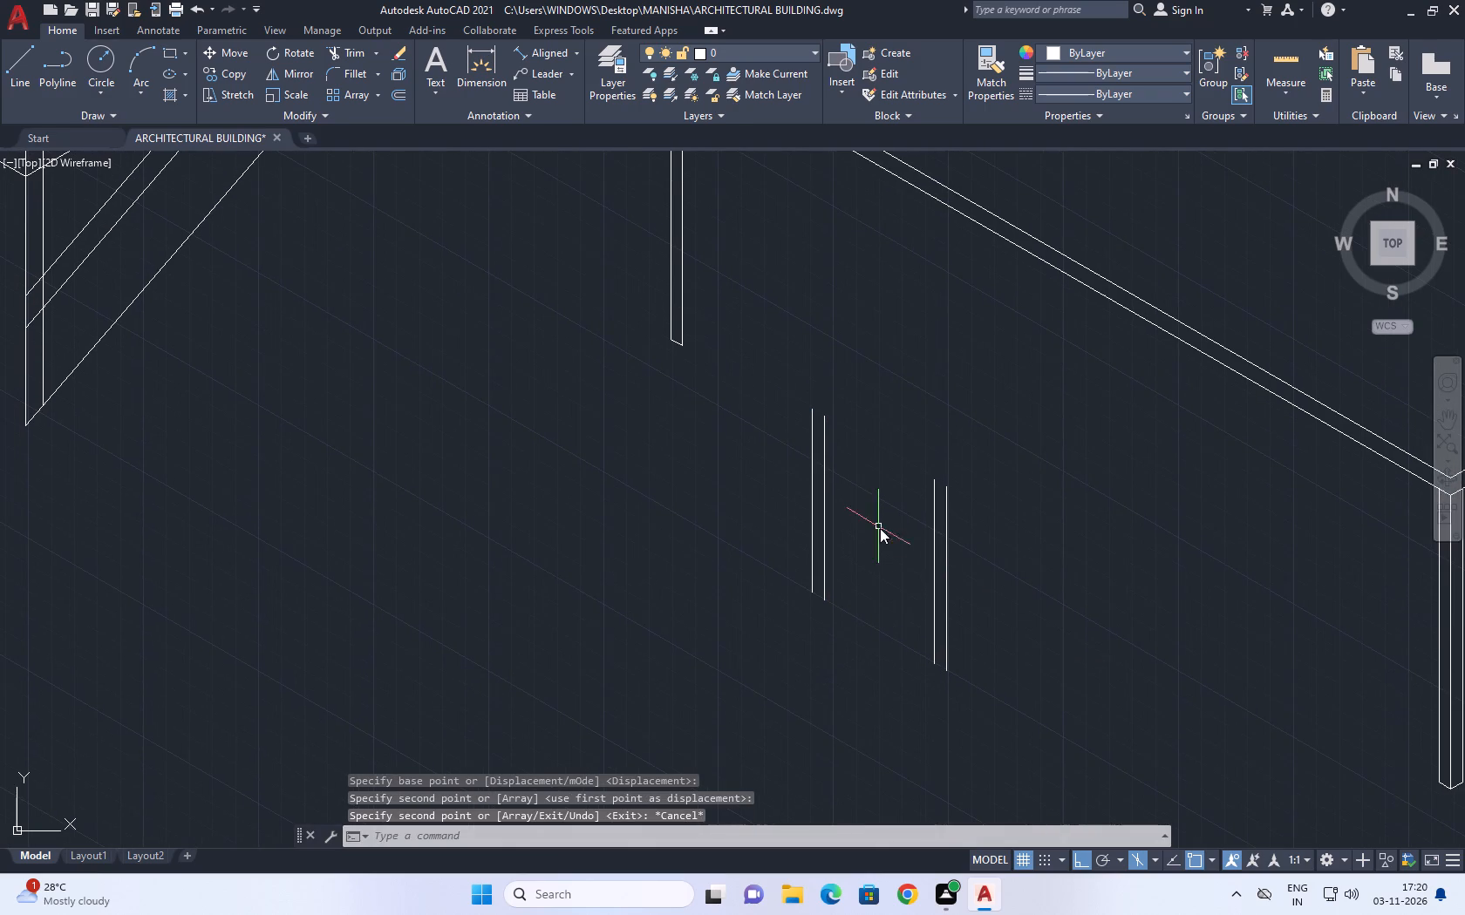
pyautogui.press('space')
pyautogui.scroll(2, 862, 600)
pyautogui.click(755, 603)
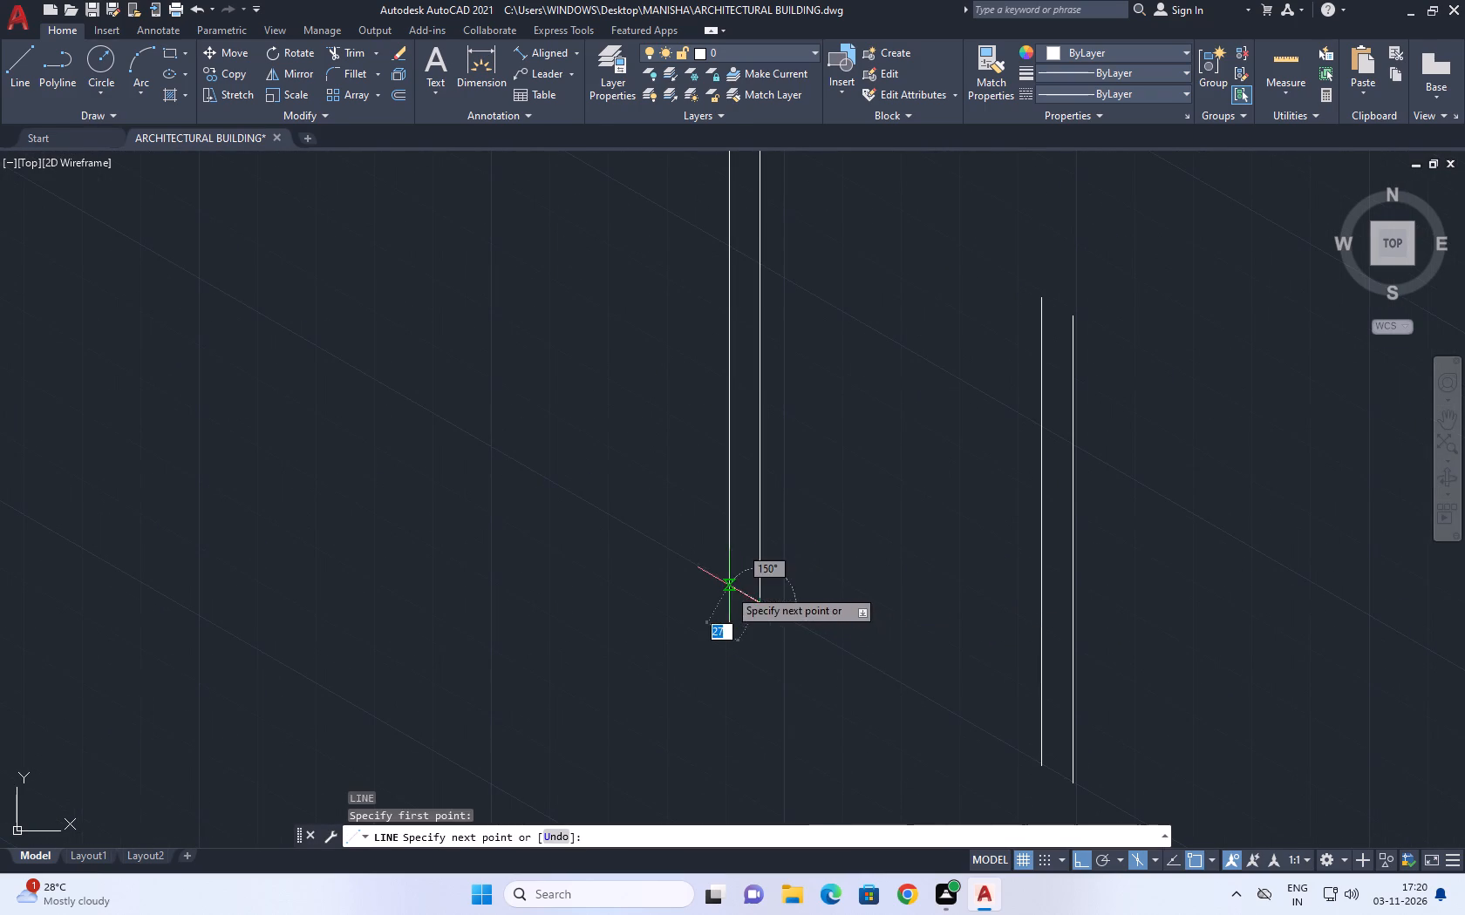
pyautogui.click(728, 588)
pyautogui.scroll(-4, 753, 548)
pyautogui.press('space')
pyautogui.scroll(1, 809, 607)
pyautogui.press('space')
pyautogui.scroll(3, 785, 573)
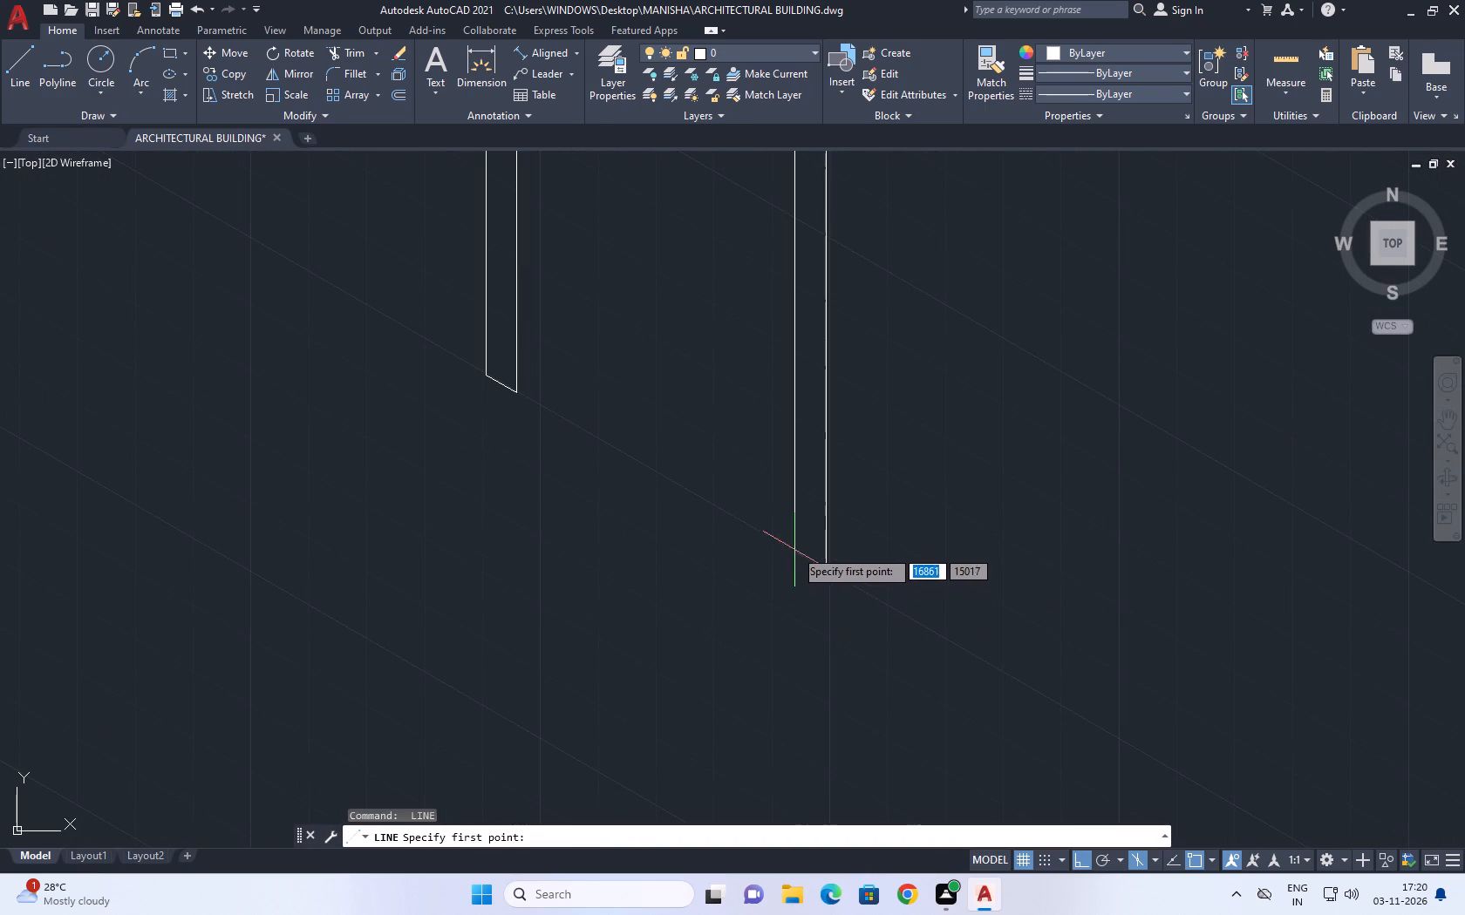
pyautogui.click(794, 548)
pyautogui.click(825, 568)
pyautogui.scroll(-5, 828, 553)
pyautogui.press('Escape')
# Draw the seat's edge as a line at 330° from the first leg's outer top end to the second leg's outer top end.
pyautogui.moveTo(787, 456); pyautogui.dragTo(788, 457, button='middle')
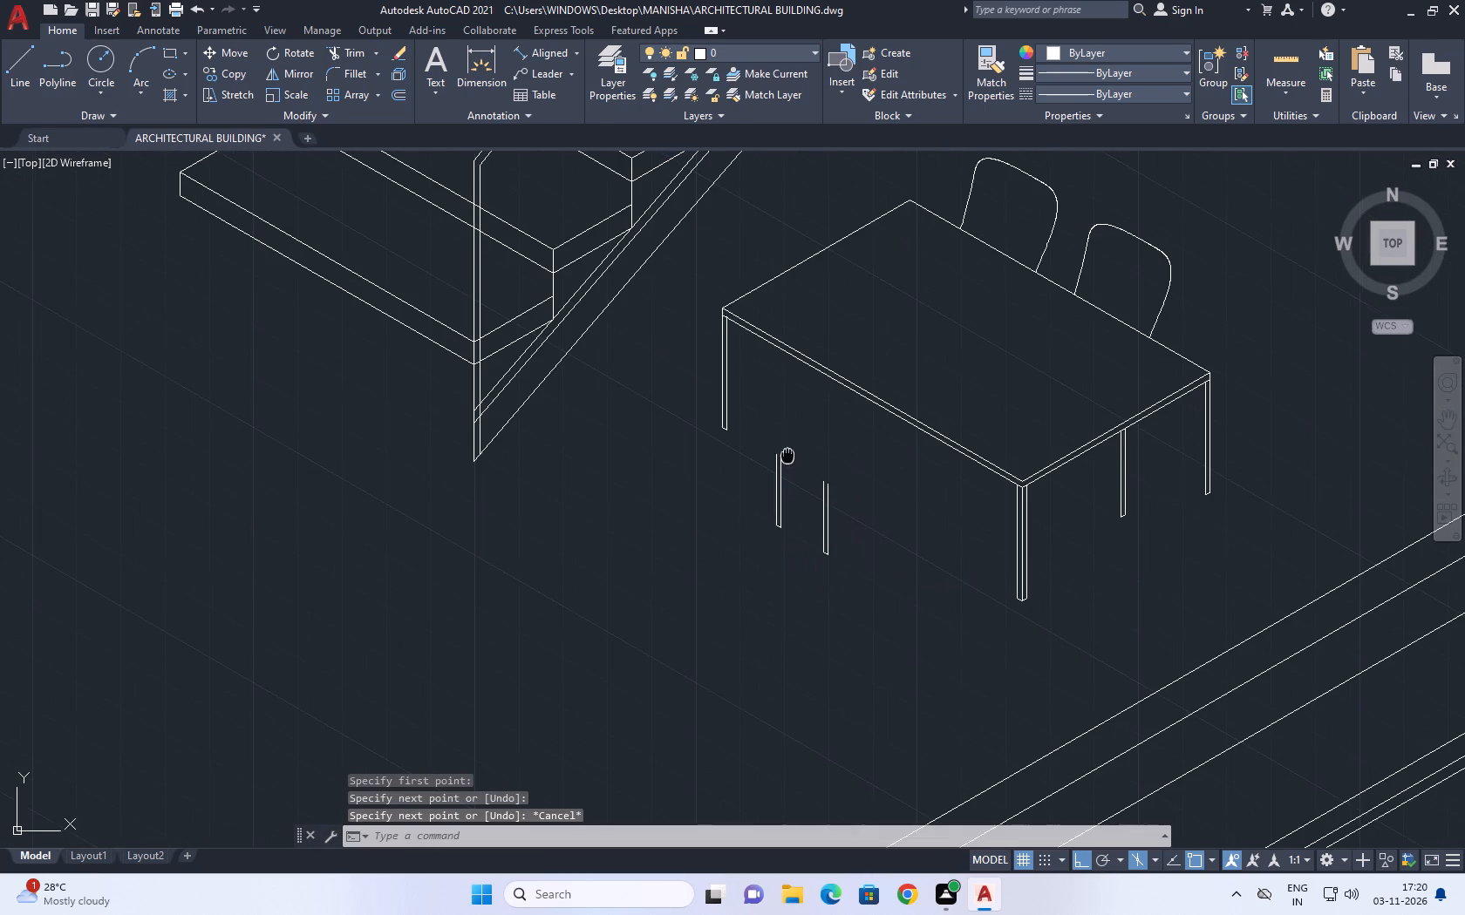
pyautogui.moveTo(788, 457); pyautogui.dragTo(809, 544, button='middle')
pyautogui.write('l')
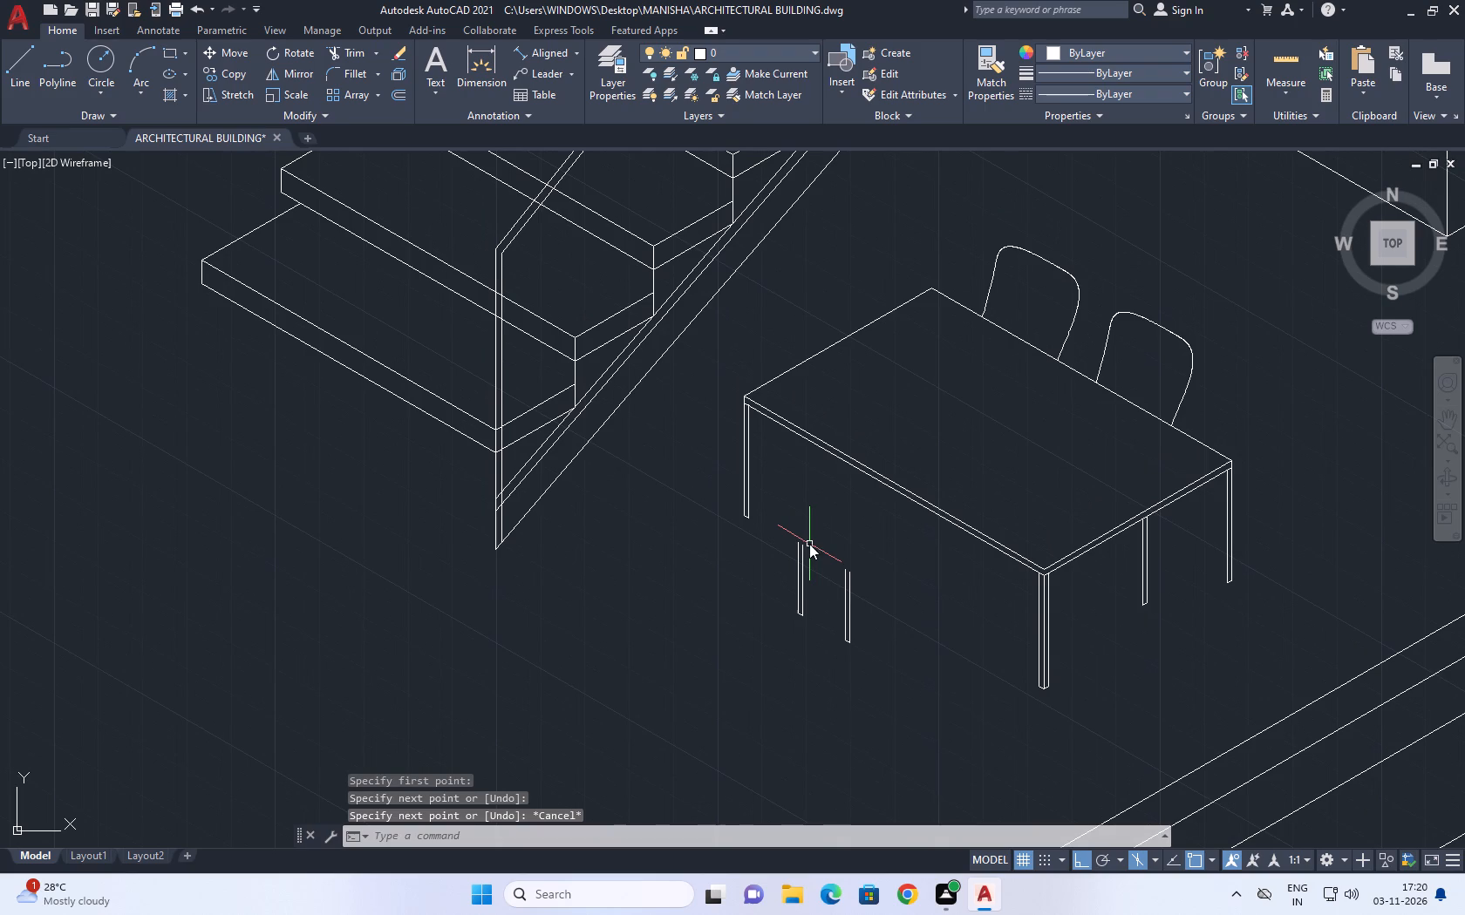
pyautogui.press('space')
pyautogui.scroll(5, 807, 544)
pyautogui.click(749, 543)
pyautogui.press('Escape')
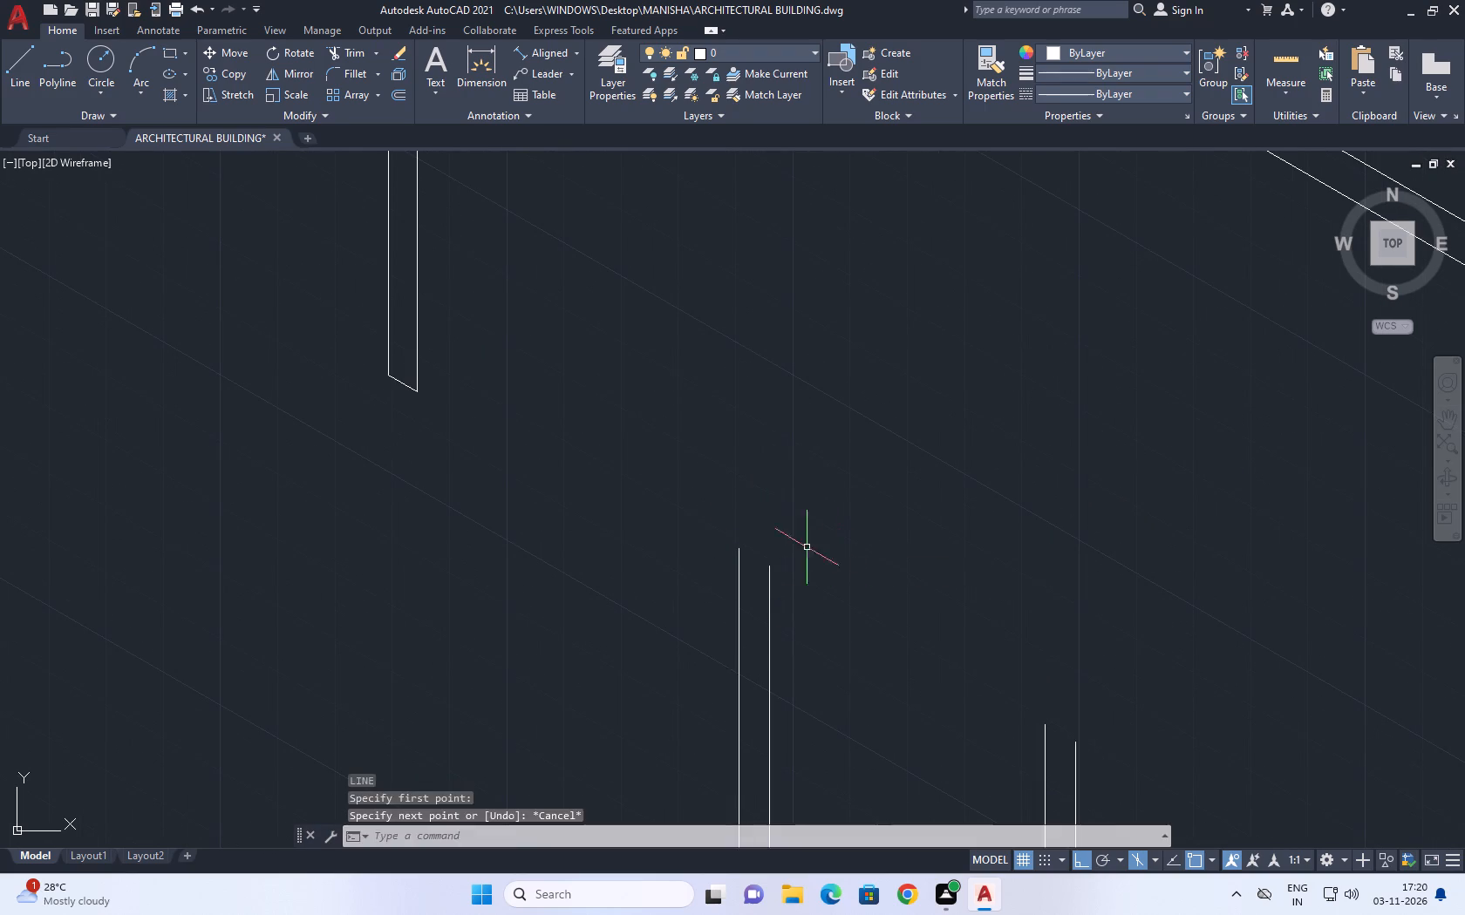
pyautogui.press('space')
pyautogui.click(738, 545)
pyautogui.scroll(-5, 748, 516)
pyautogui.scroll(3, 814, 563)
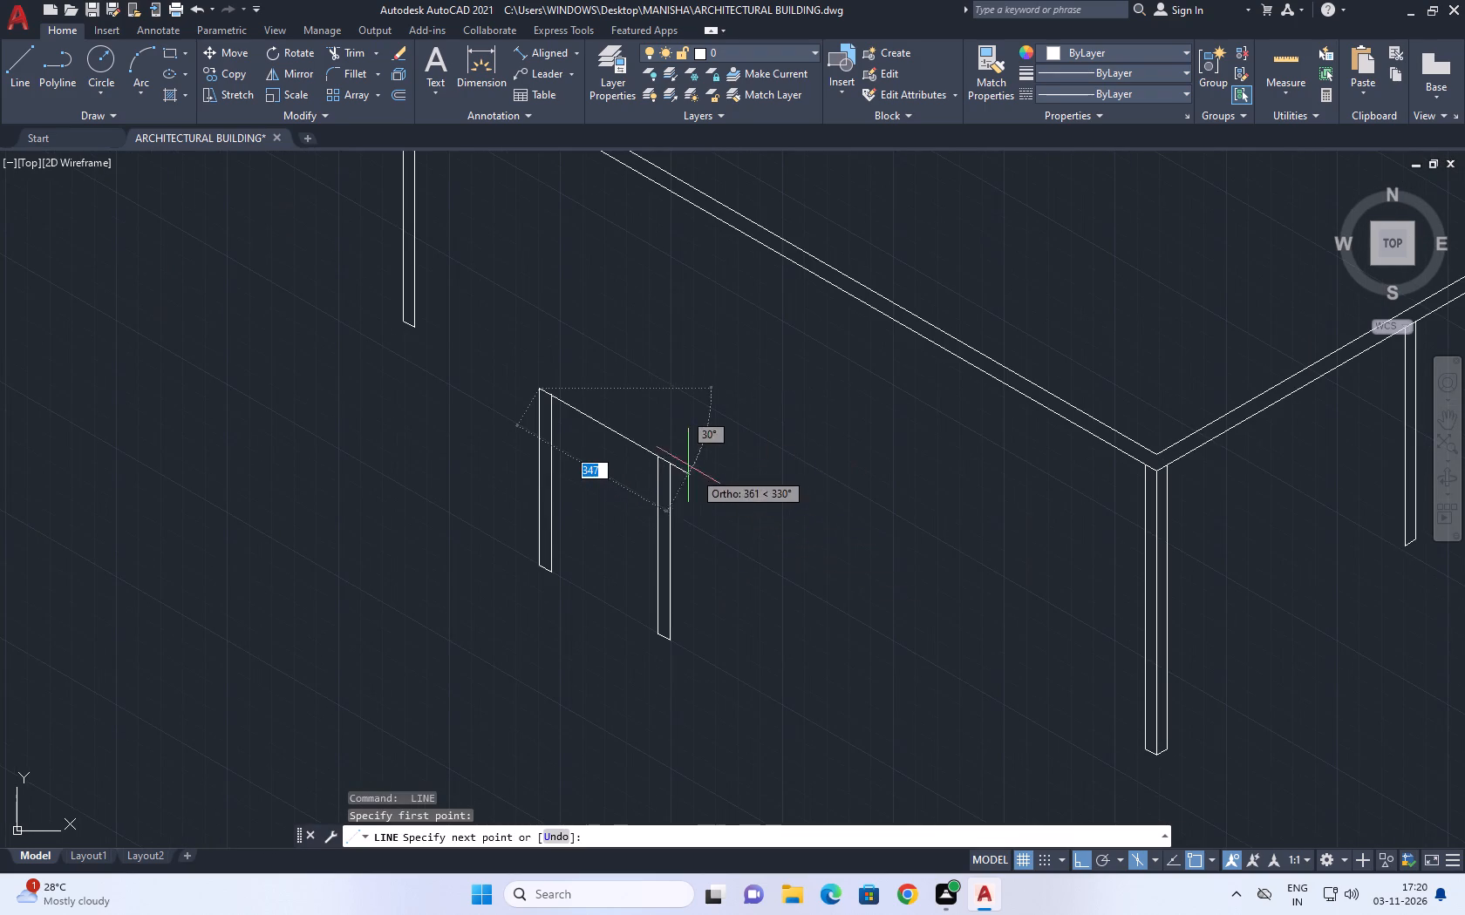
pyautogui.click(666, 466)
pyautogui.press('Escape')
# Copy the seat edge line a short distance straight down to give the seat its thickness.
pyautogui.moveTo(677, 404); pyautogui.dragTo(756, 543, button='middle')
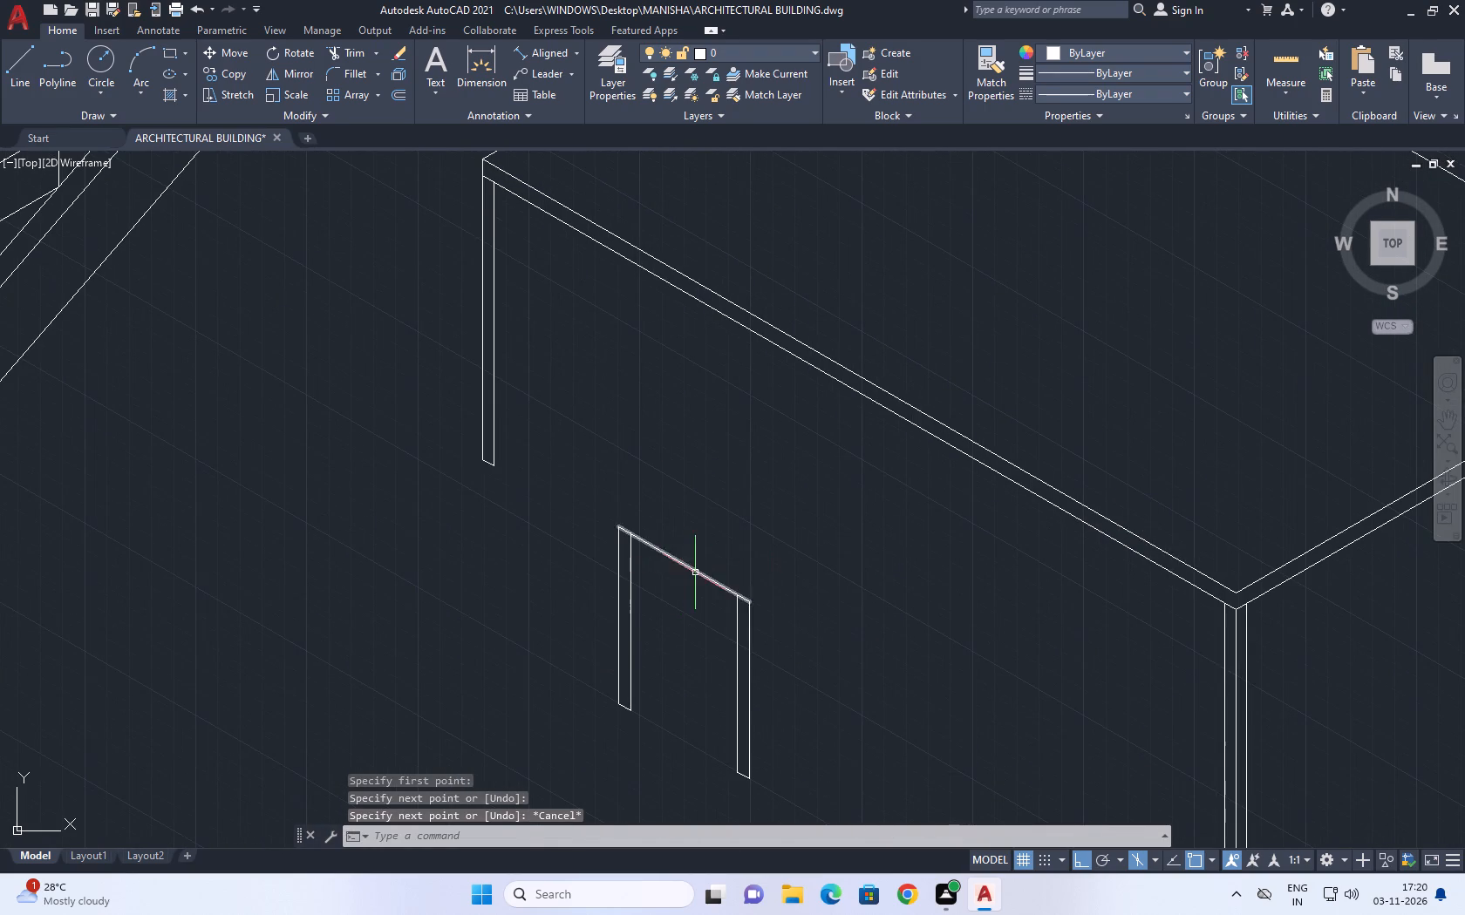
pyautogui.click(695, 572)
pyautogui.write('co')
pyautogui.press('space')
pyautogui.click(678, 595)
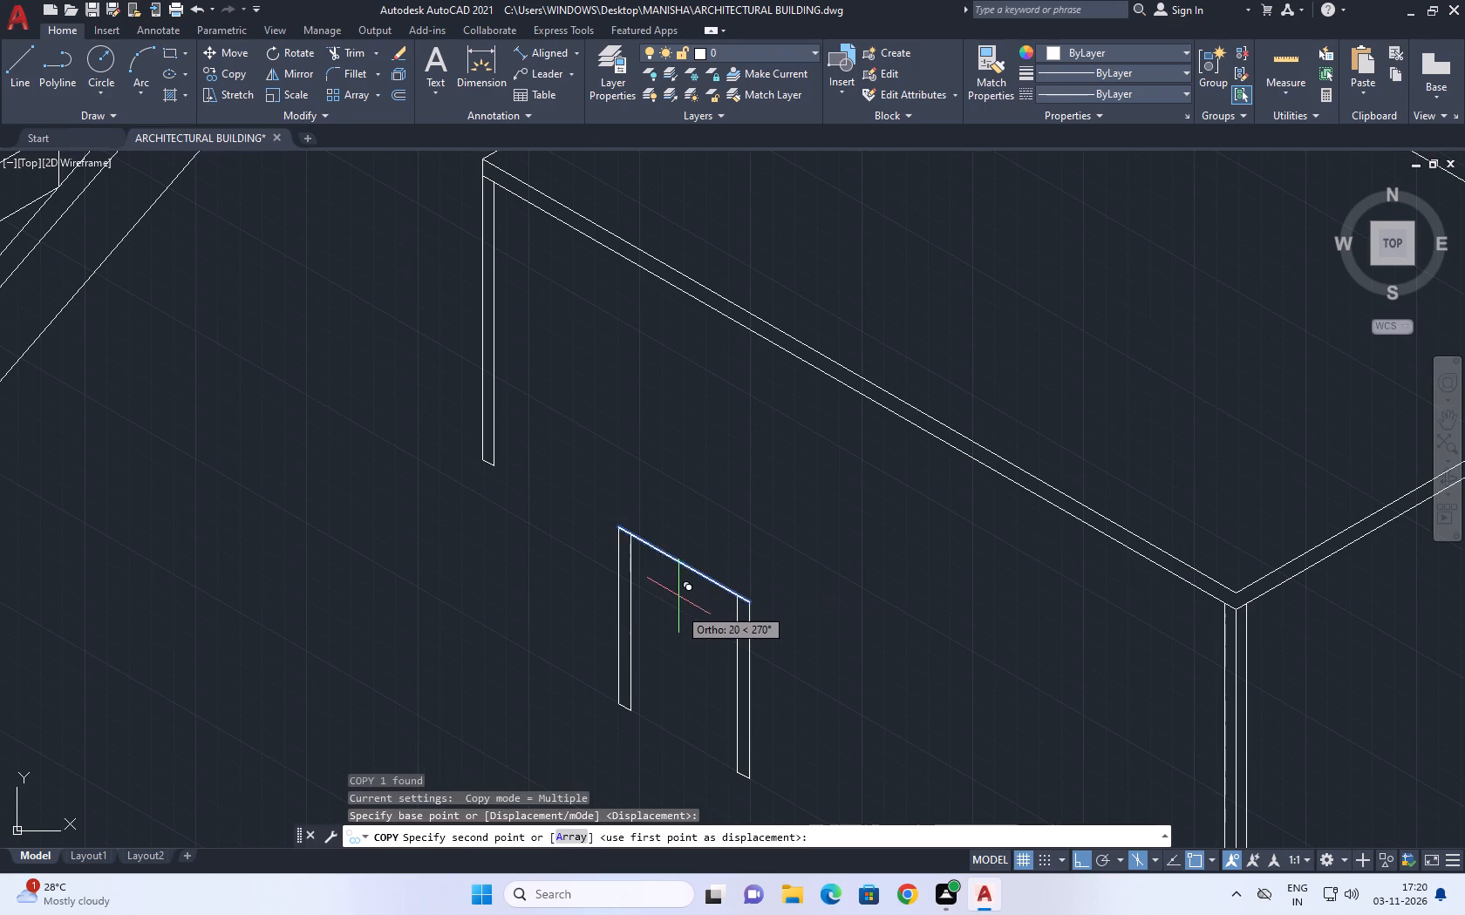
pyautogui.click(678, 613)
pyautogui.press('Escape')
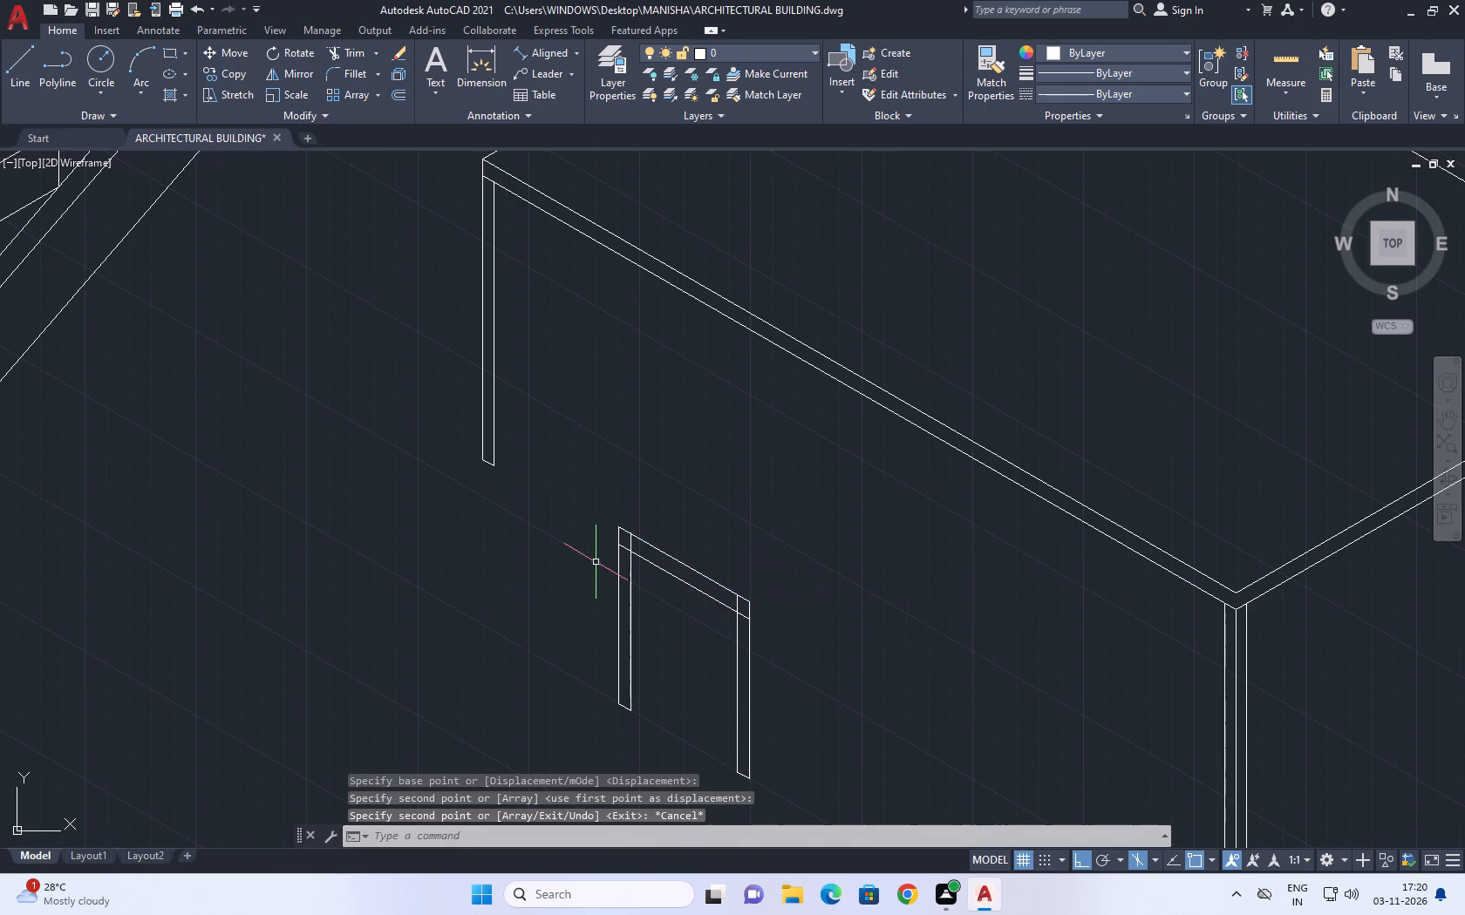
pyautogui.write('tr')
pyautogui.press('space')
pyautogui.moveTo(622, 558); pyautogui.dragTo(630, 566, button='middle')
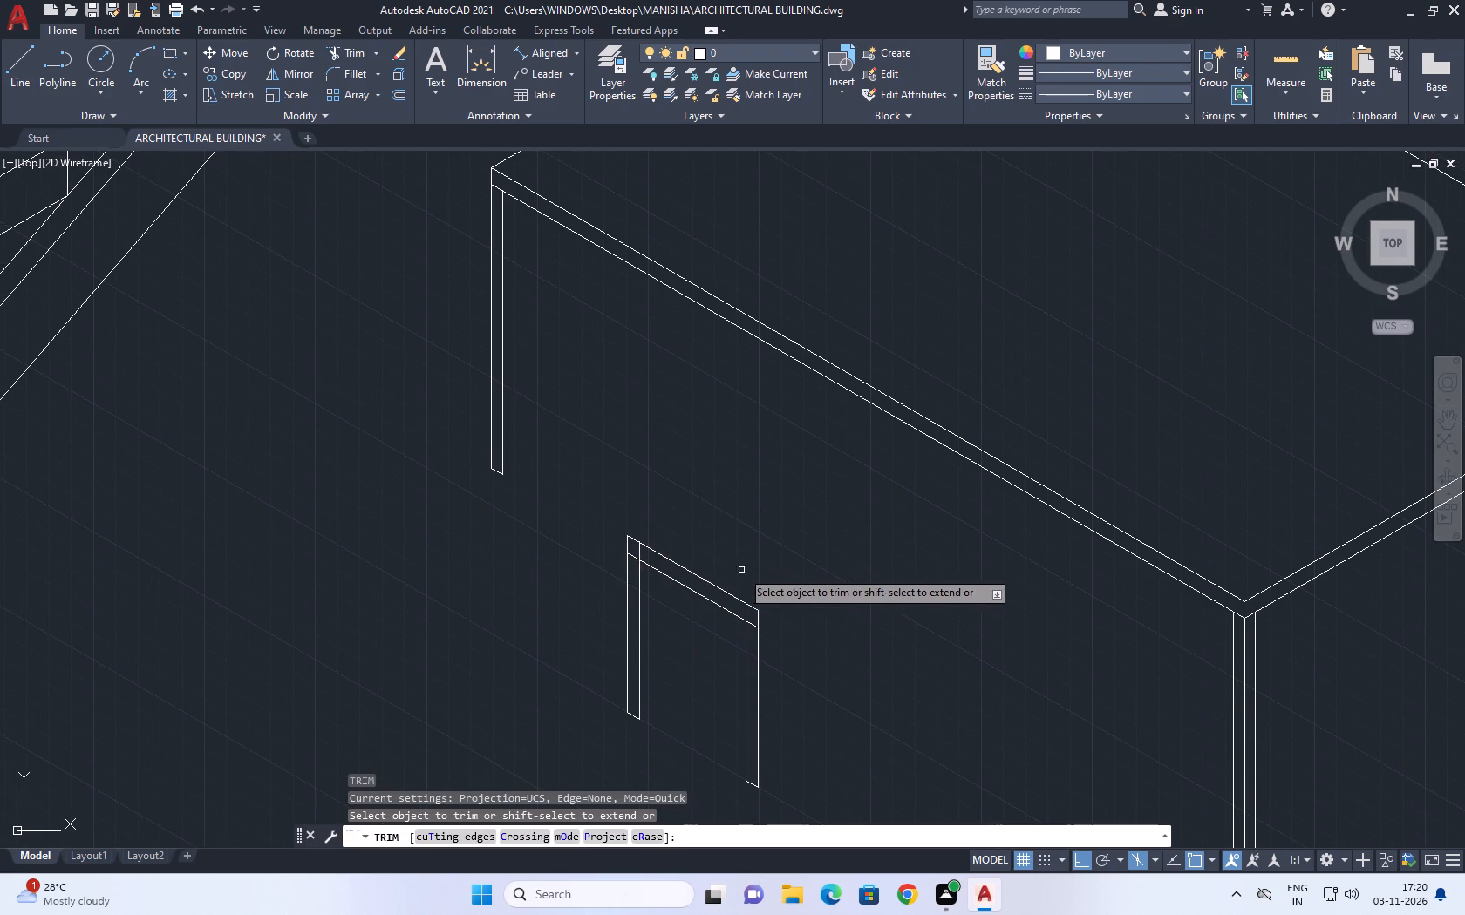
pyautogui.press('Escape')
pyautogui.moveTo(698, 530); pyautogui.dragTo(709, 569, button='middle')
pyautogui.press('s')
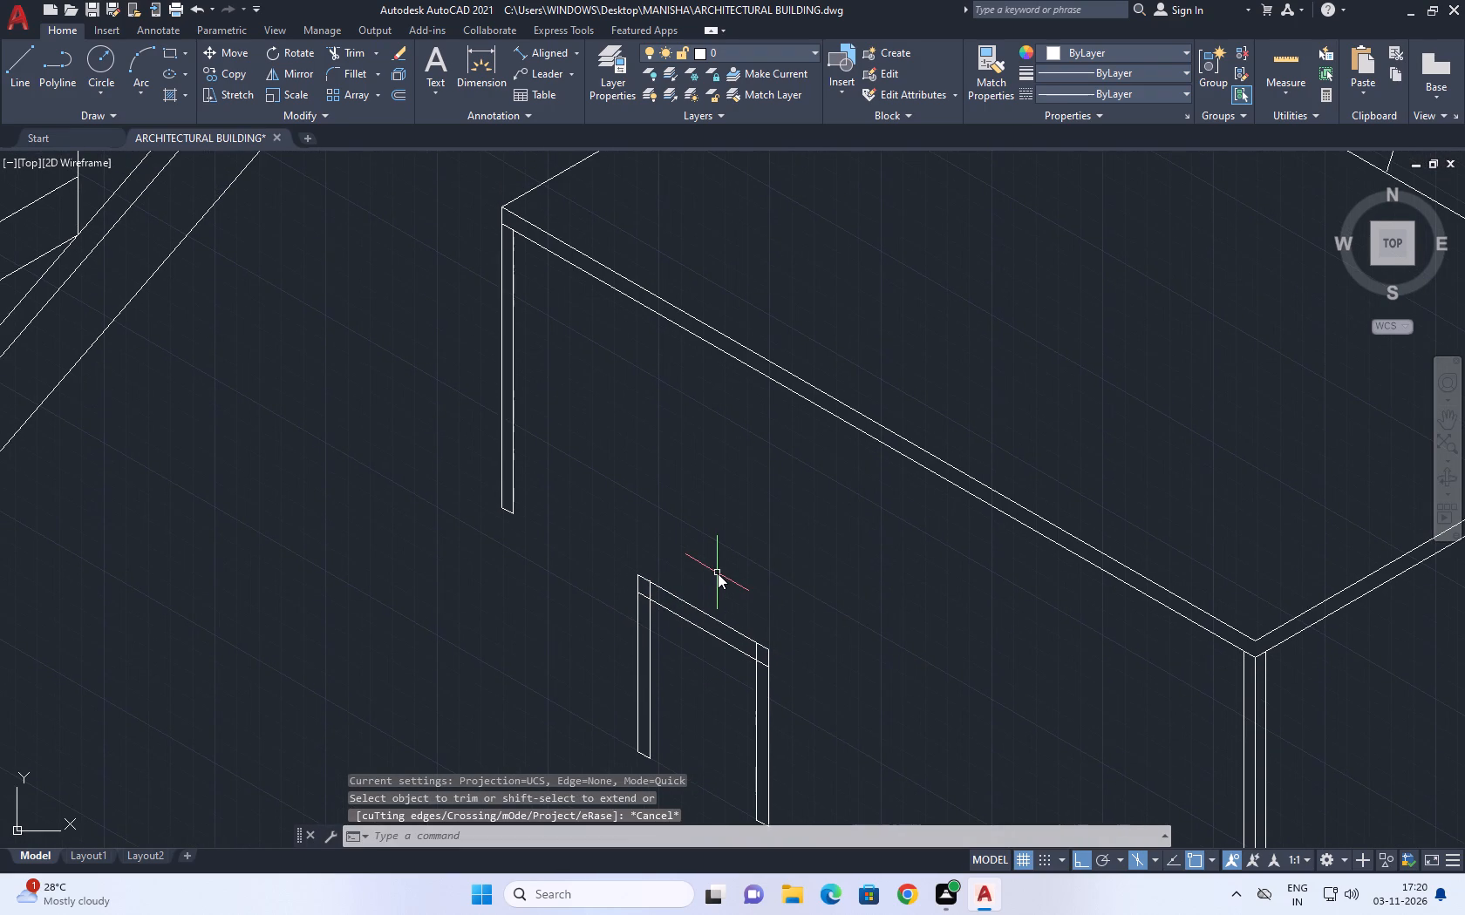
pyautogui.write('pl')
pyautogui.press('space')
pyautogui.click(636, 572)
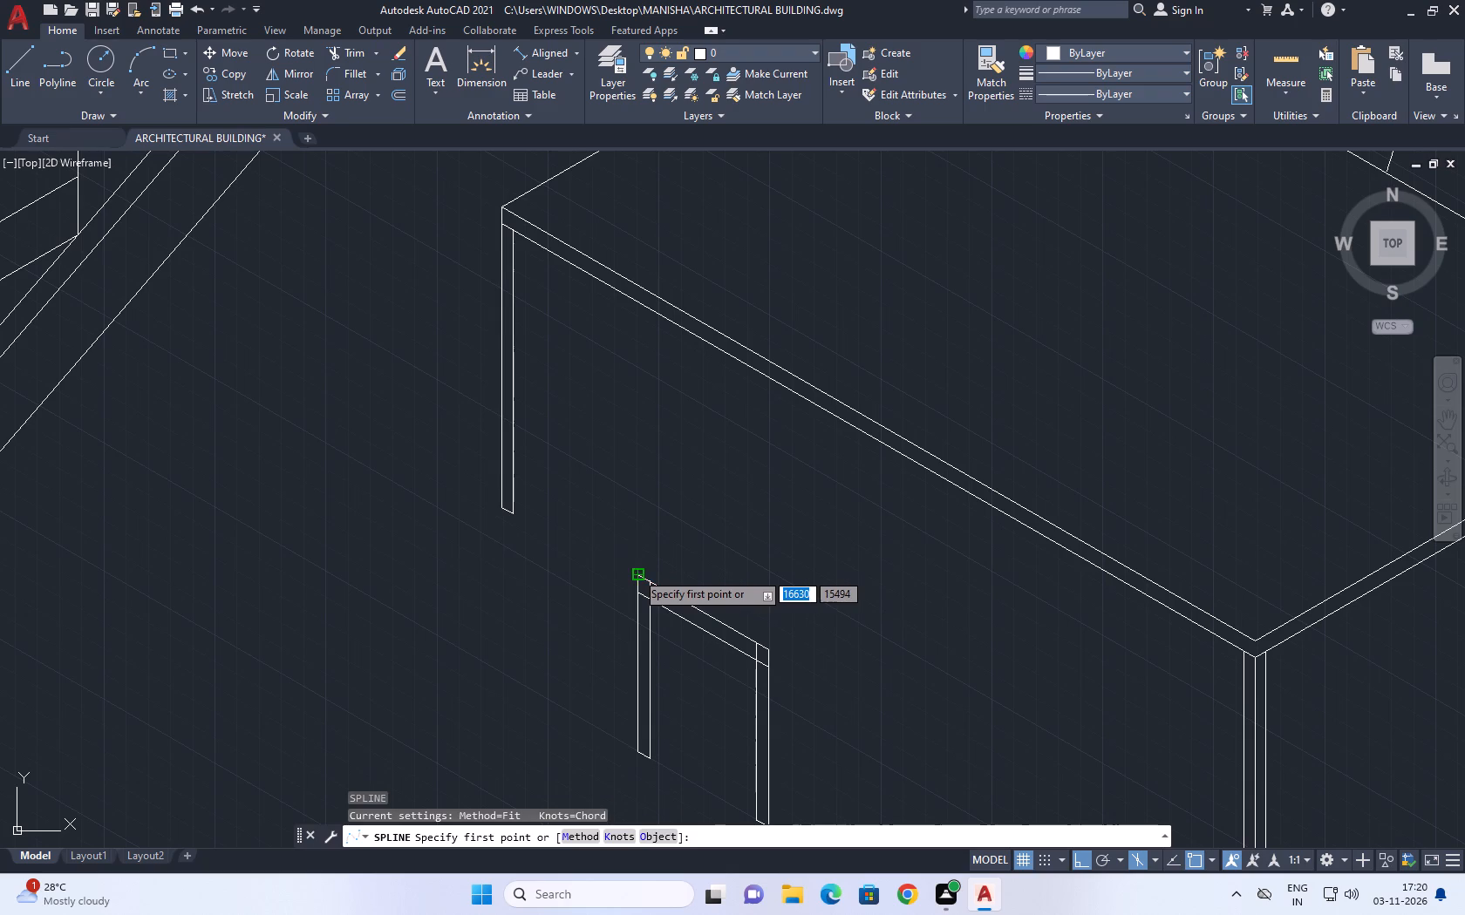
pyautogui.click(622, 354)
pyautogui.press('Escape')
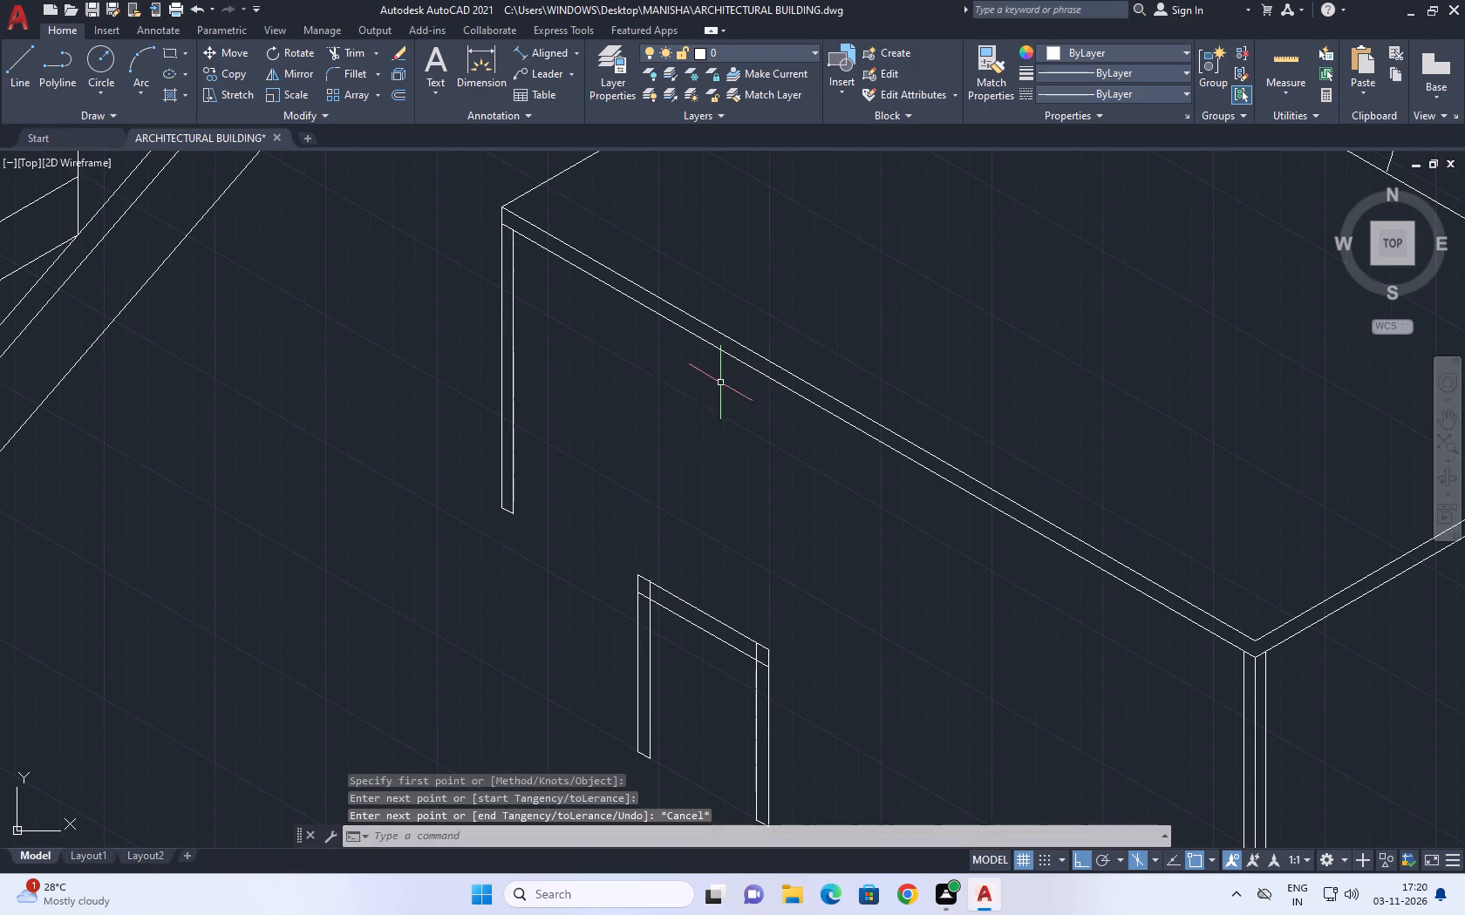
# Draw two straight splines for the chair panel: a vertical side up from the first leg's outer top corner and a top edge at 330°.
pyautogui.press('space')
pyautogui.click(638, 577)
pyautogui.click(646, 395)
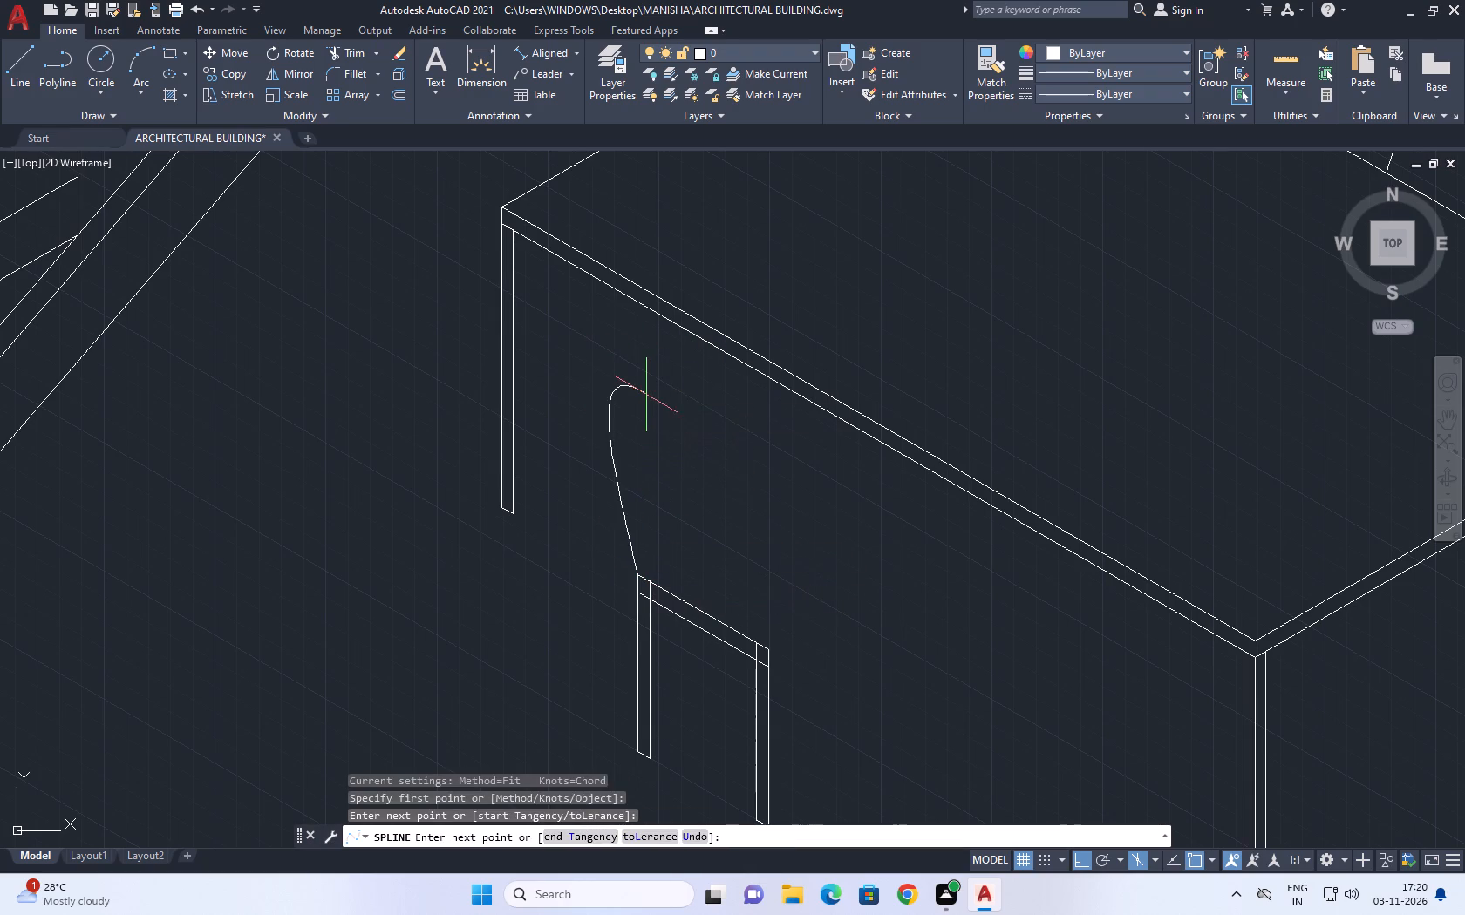
pyautogui.press('space')
pyautogui.press('space')
pyautogui.click(644, 389)
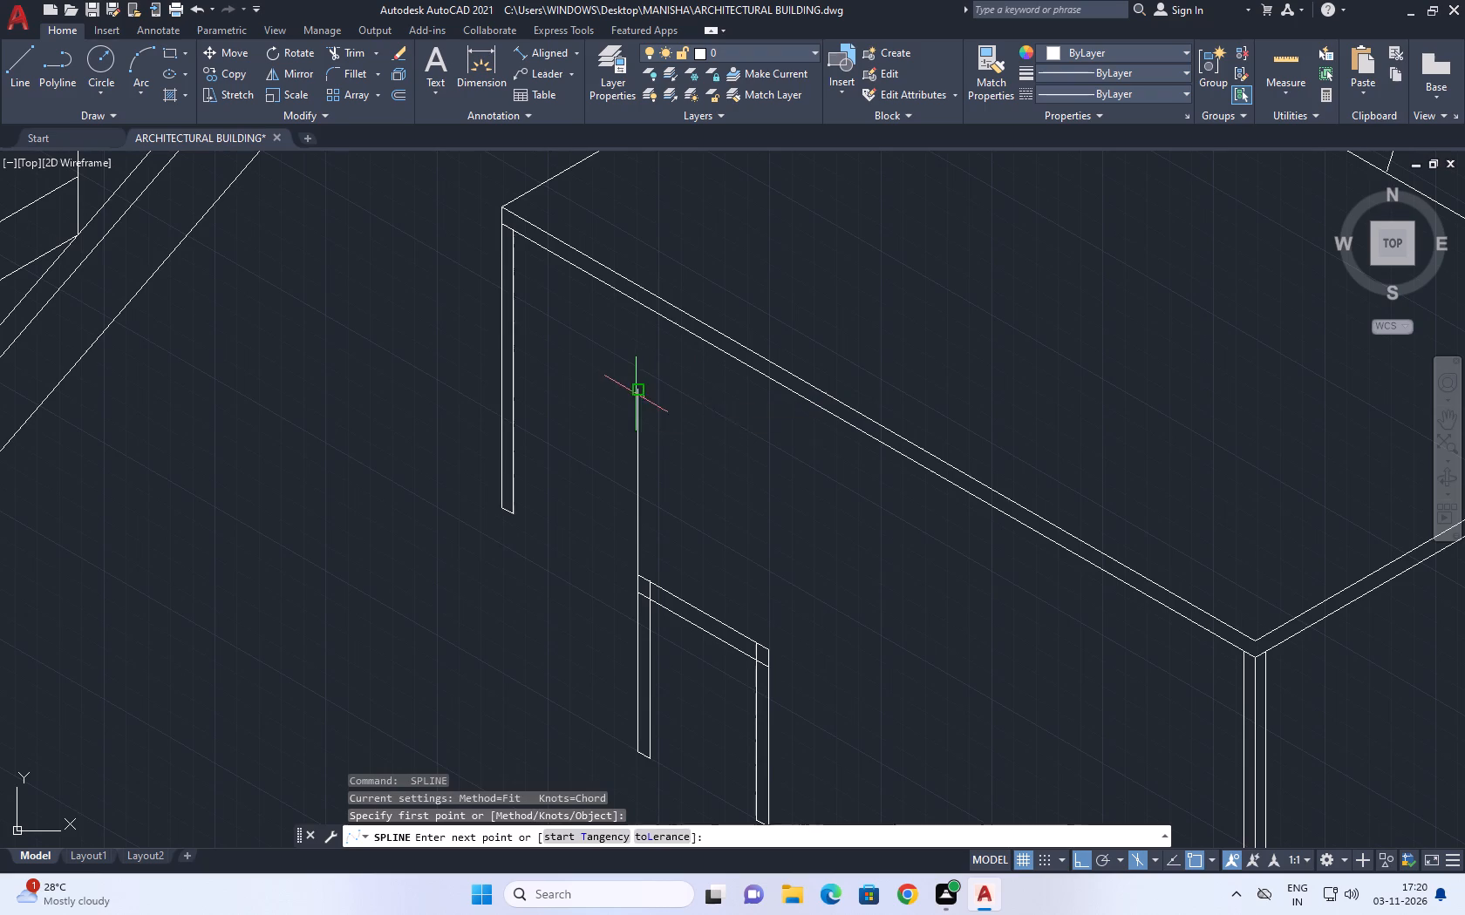
pyautogui.press('space')
pyautogui.press('space')
pyautogui.click(642, 390)
pyautogui.click(685, 405)
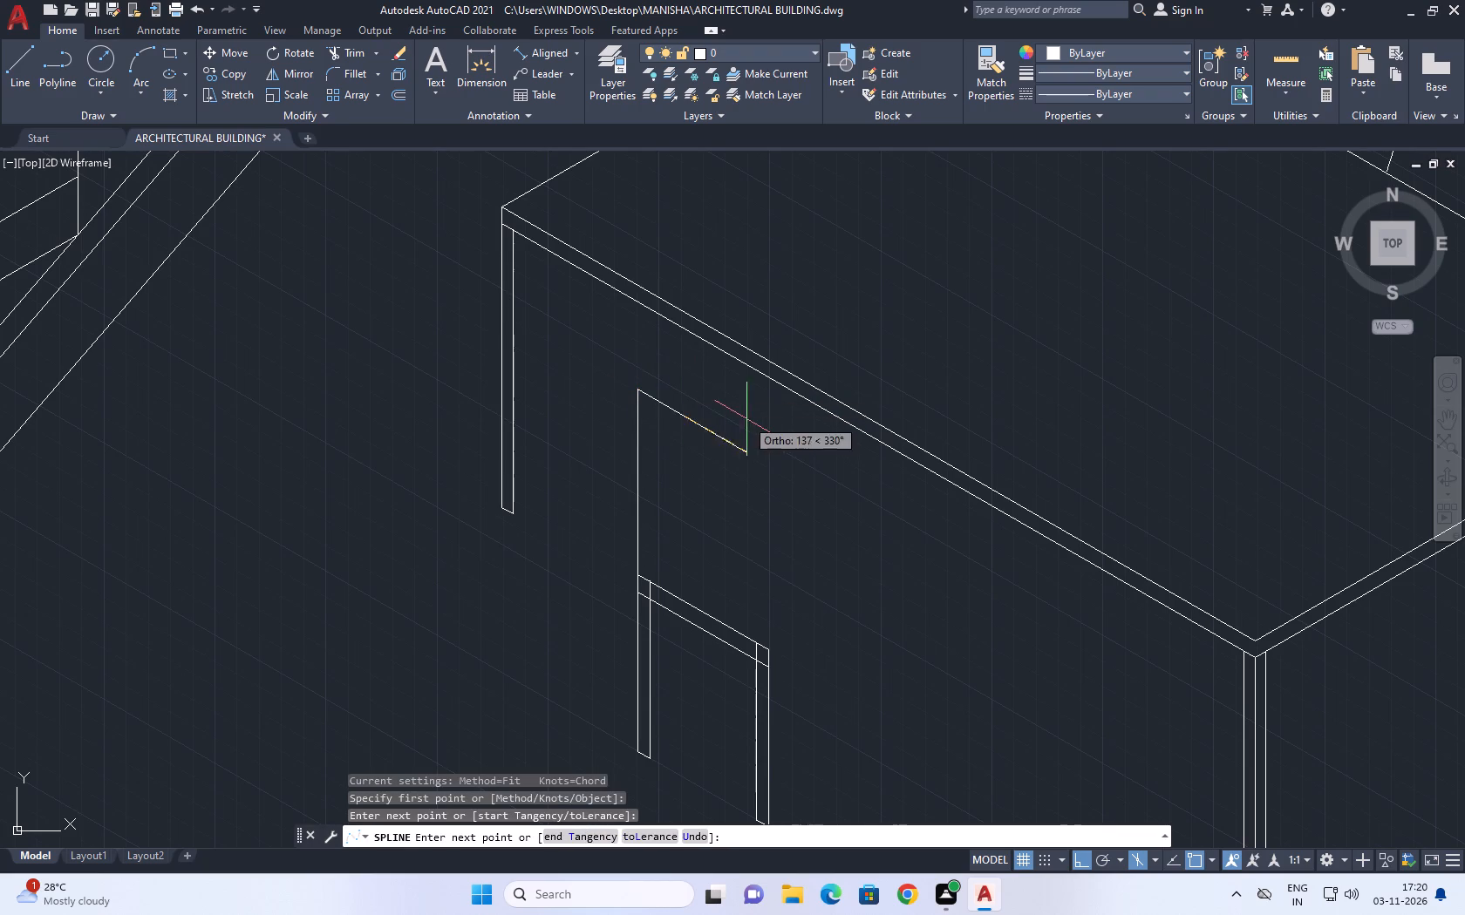
pyautogui.click(824, 495)
pyautogui.press('space')
# With ortho off, draw a slanted spline about 399 long at 81° from the second leg's outer top corner past the panel's top edge.
pyautogui.press('space')
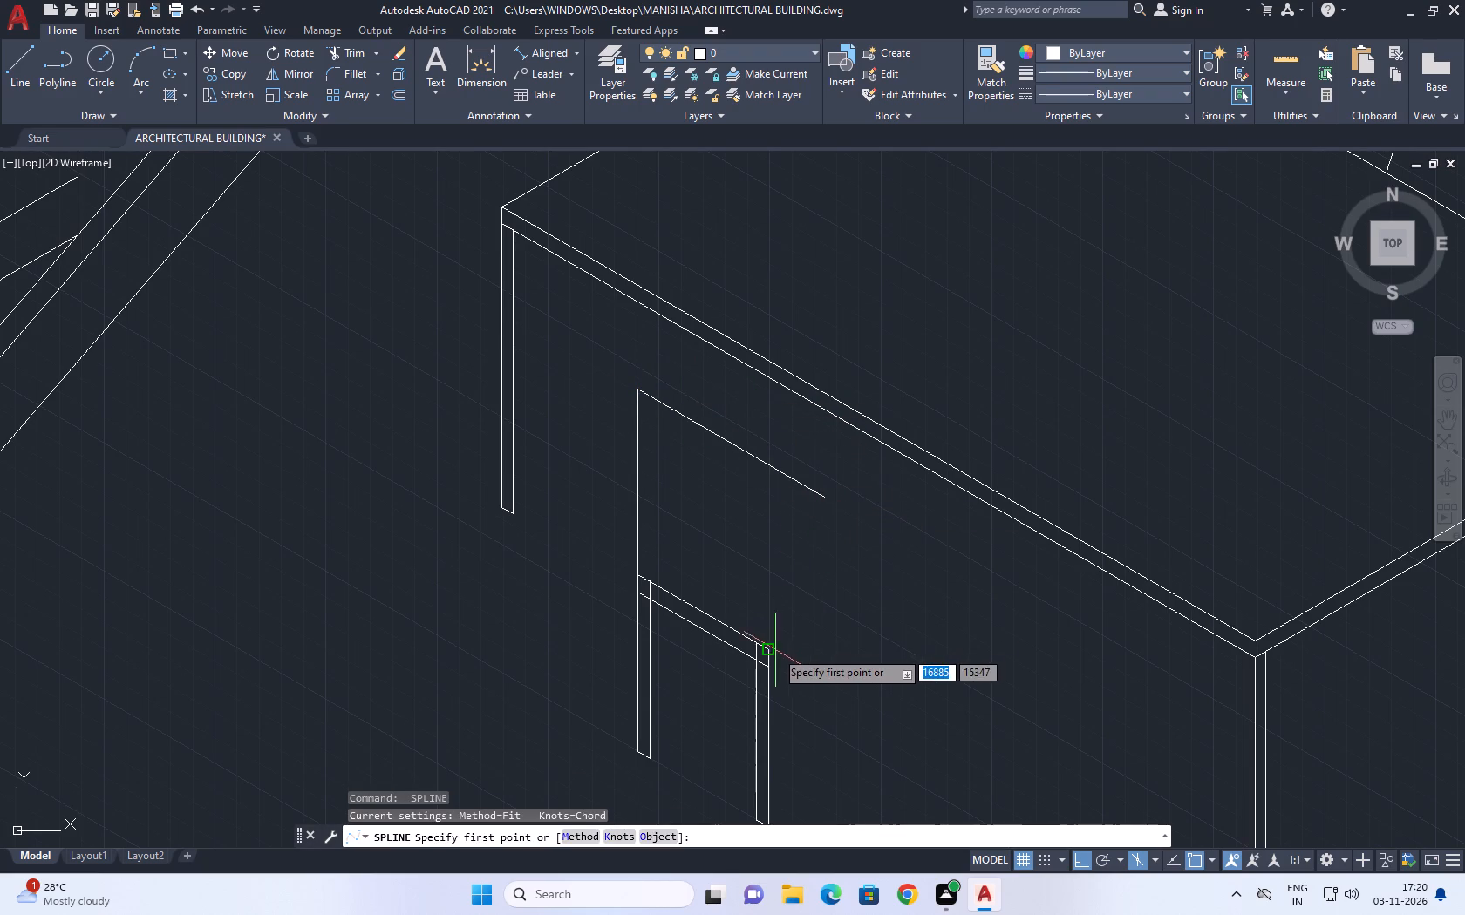
pyautogui.click(770, 649)
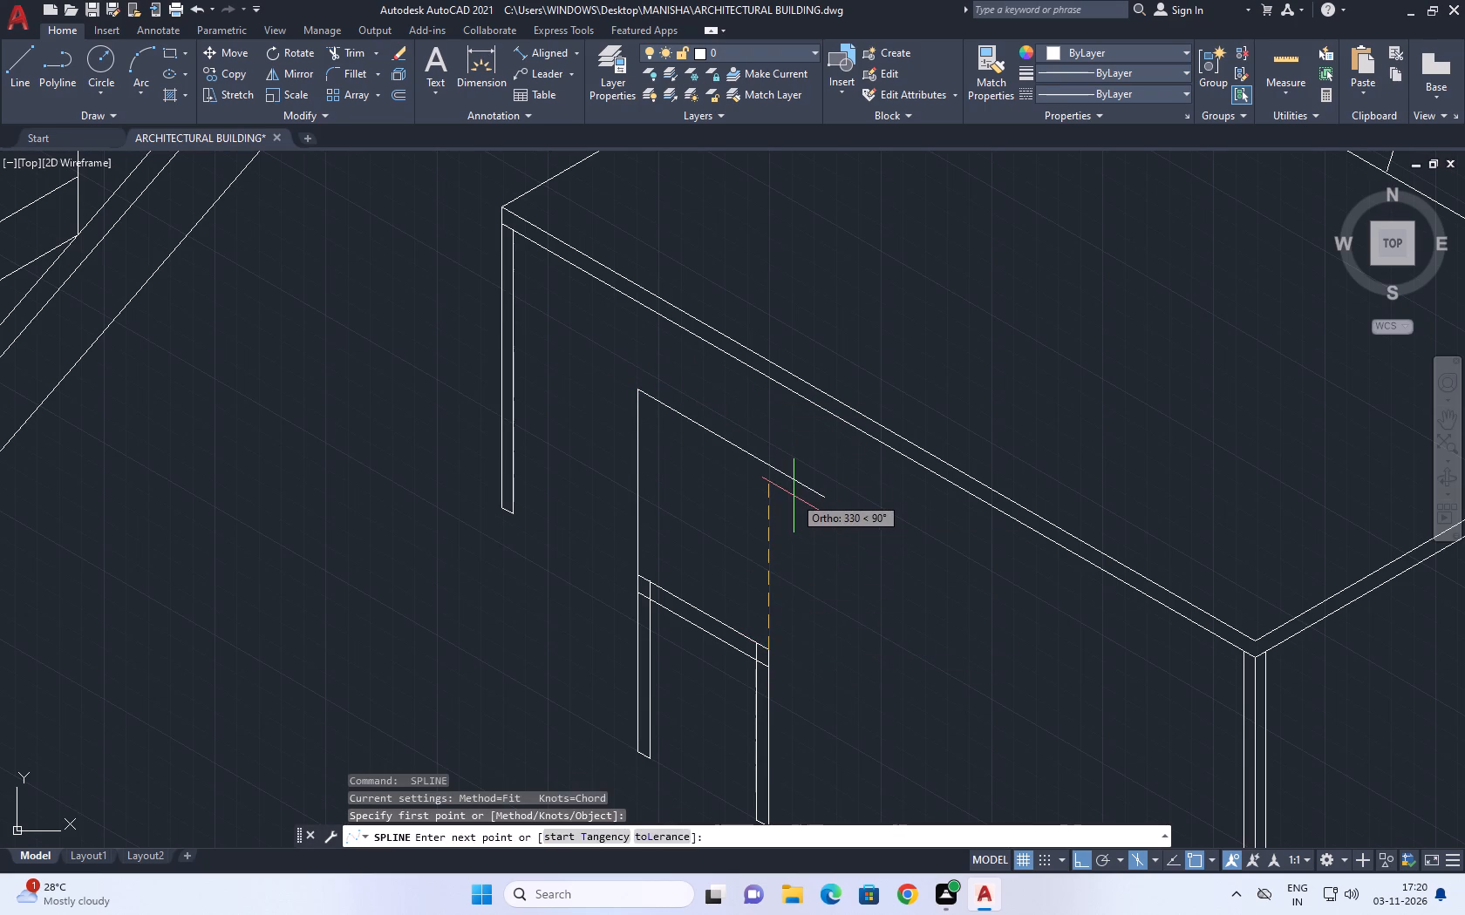
pyautogui.press('F5')
pyautogui.press('F5')
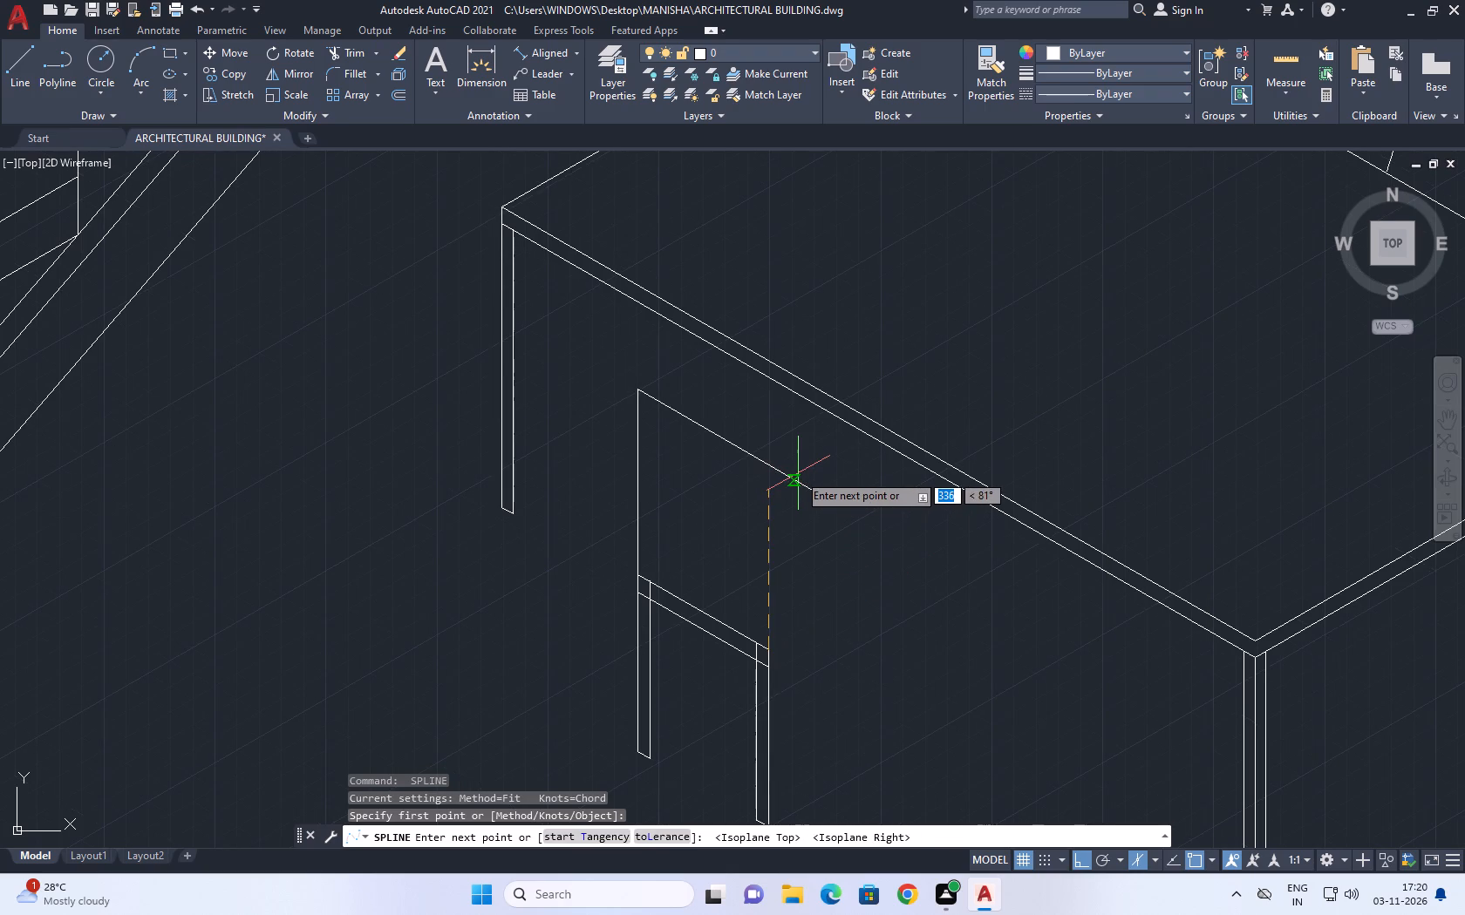
pyautogui.press('F8')
pyautogui.click(798, 463)
pyautogui.press('Escape')
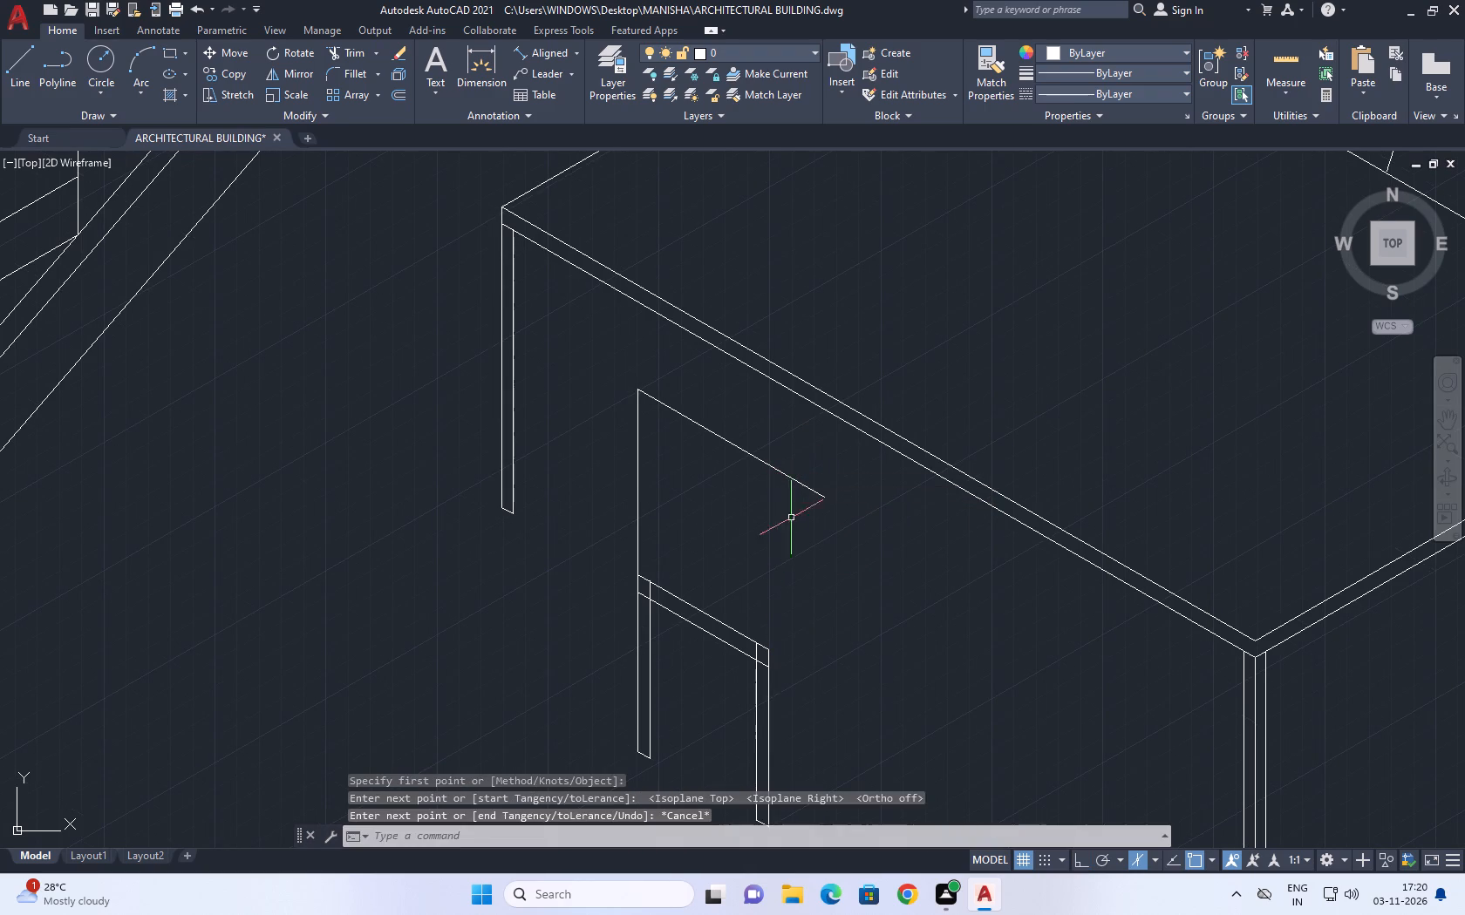
pyautogui.press('space')
pyautogui.click(767, 653)
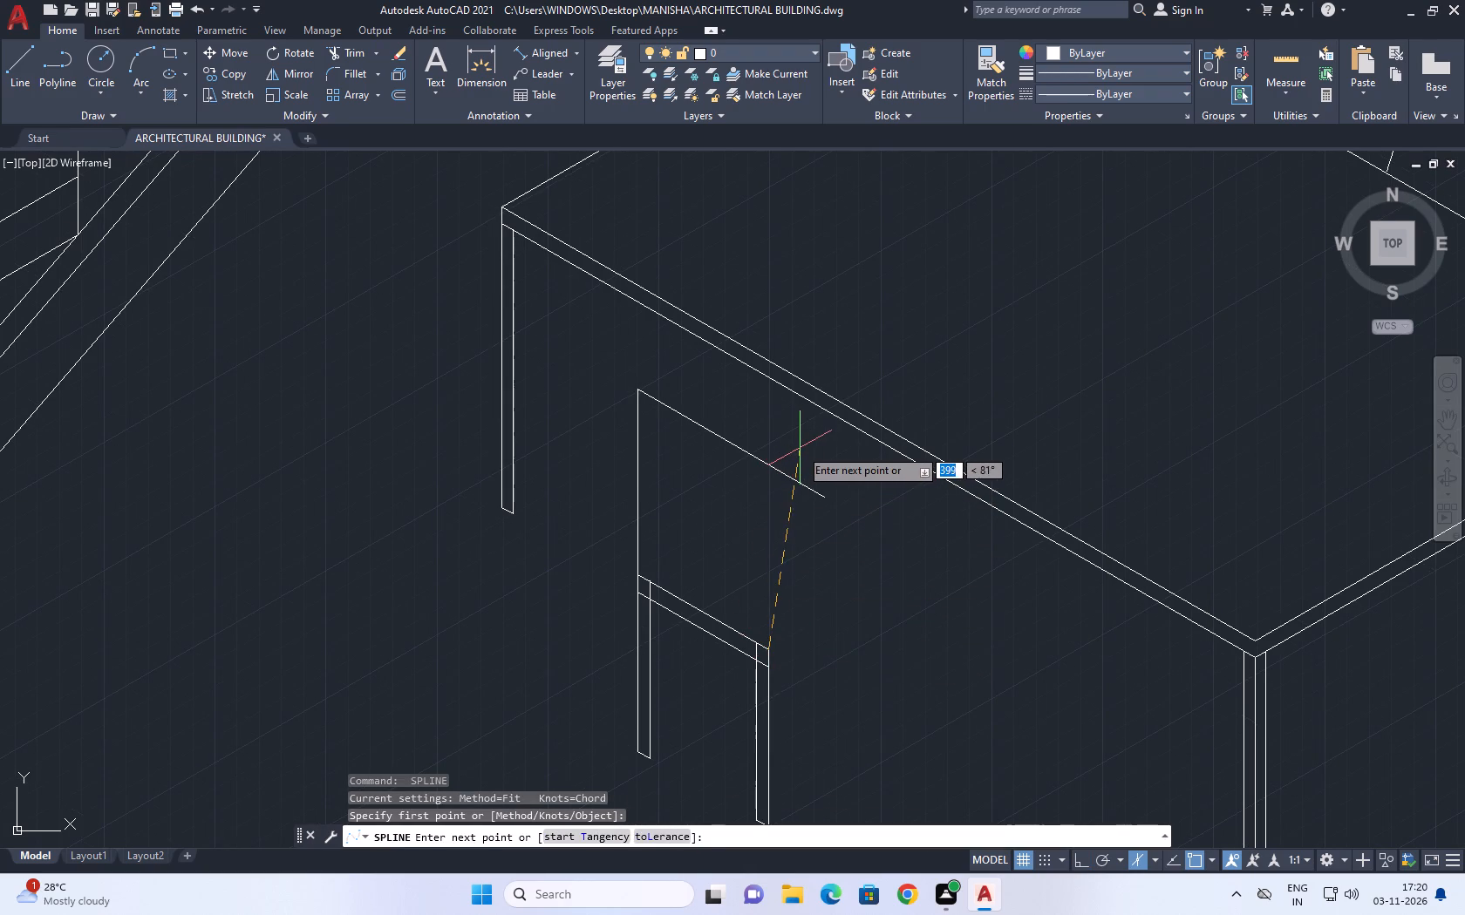
pyautogui.click(800, 448)
pyautogui.press('space')
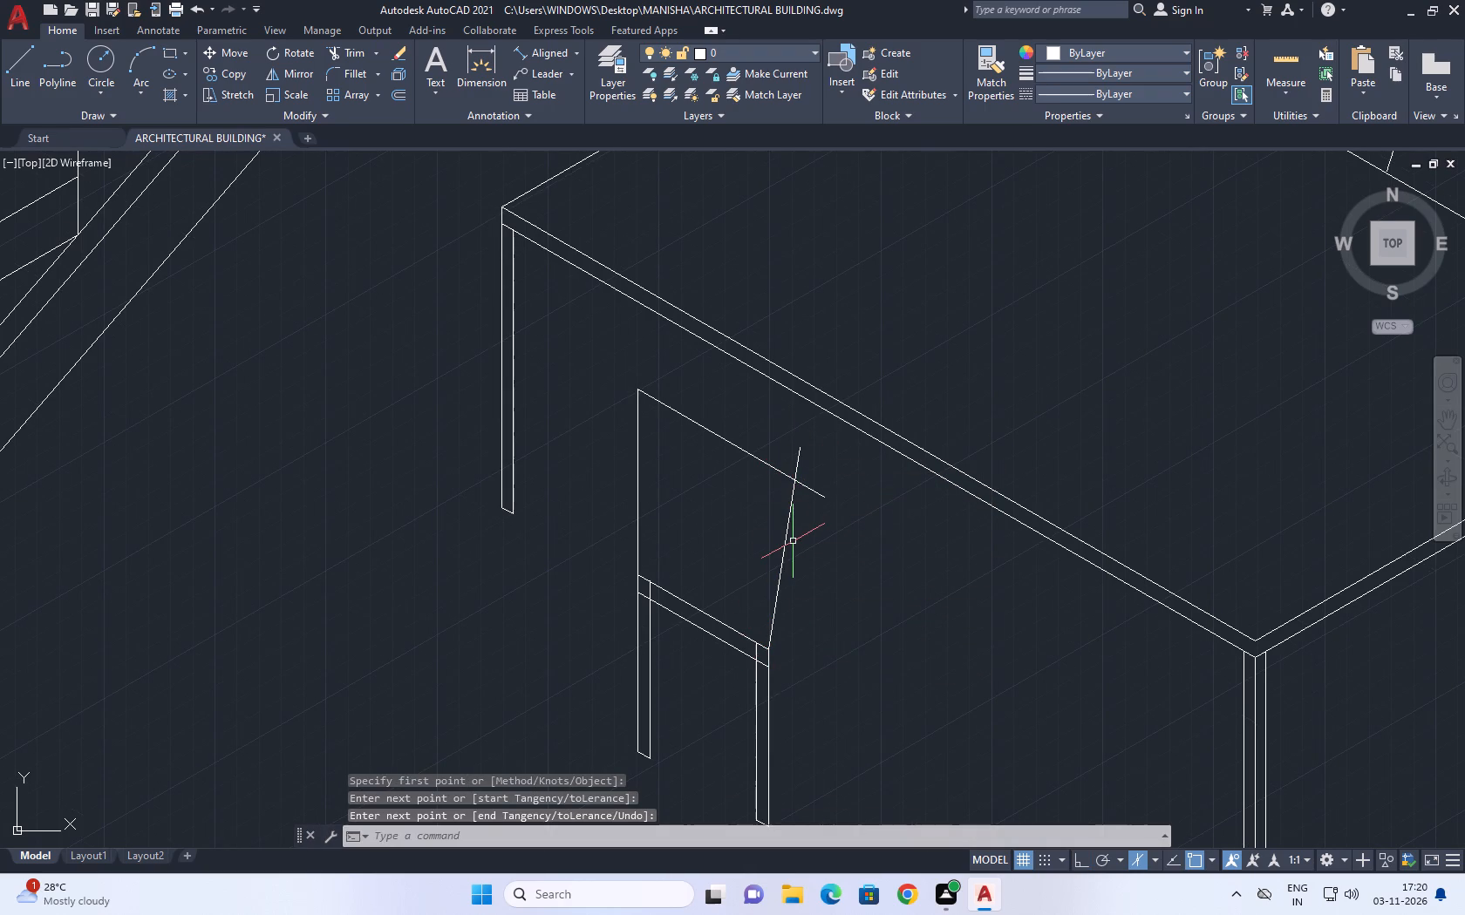
# Trim the overshooting ends of the slanted side and the top edge where they cross.
pyautogui.write('tr')
pyautogui.press('space')
pyautogui.click(788, 457)
pyautogui.moveTo(823, 531); pyautogui.dragTo(824, 543)
pyautogui.press('Escape')
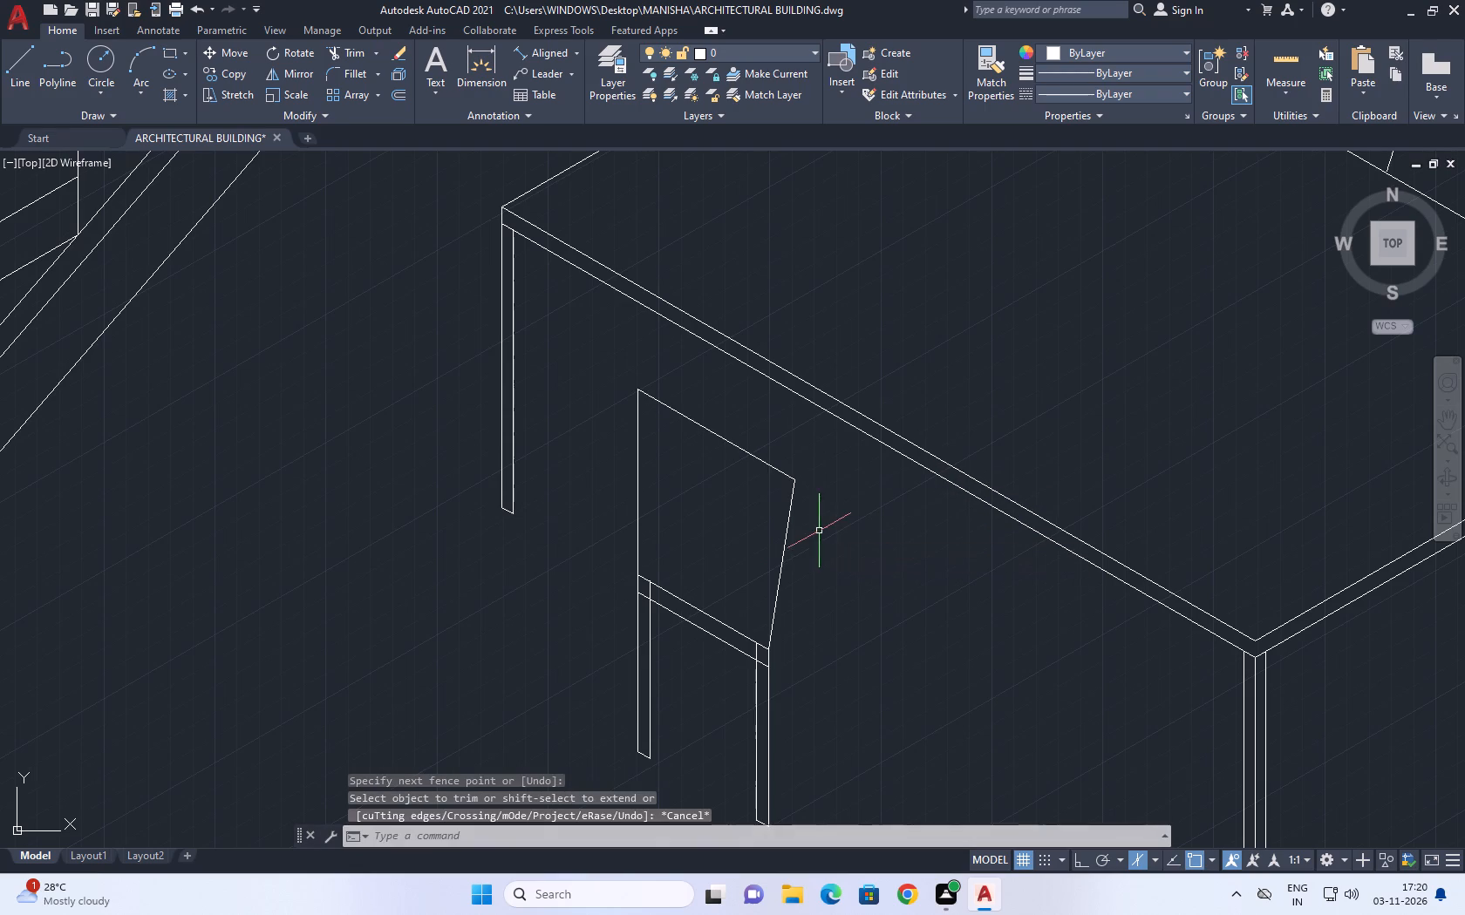
# Draw a slanted spline from the seat's corner at the second leg up toward the table's long side.
pyautogui.moveTo(789, 527); pyautogui.dragTo(803, 534, button='middle')
pyautogui.press('l')
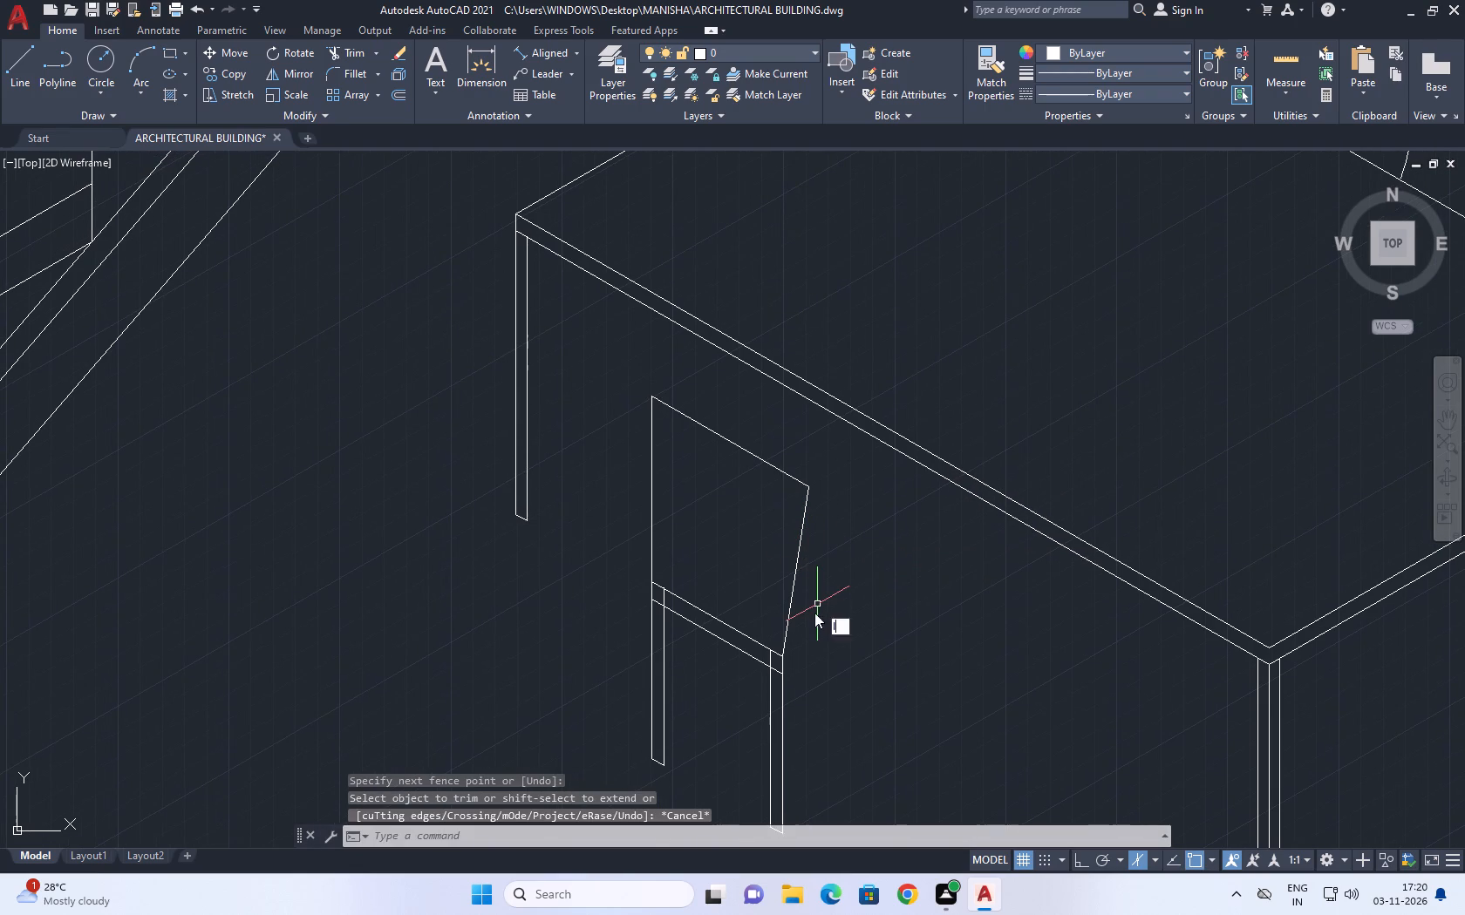
pyautogui.press('space')
pyautogui.press('Escape')
pyautogui.press('s')
pyautogui.press('p')
pyautogui.write('l')
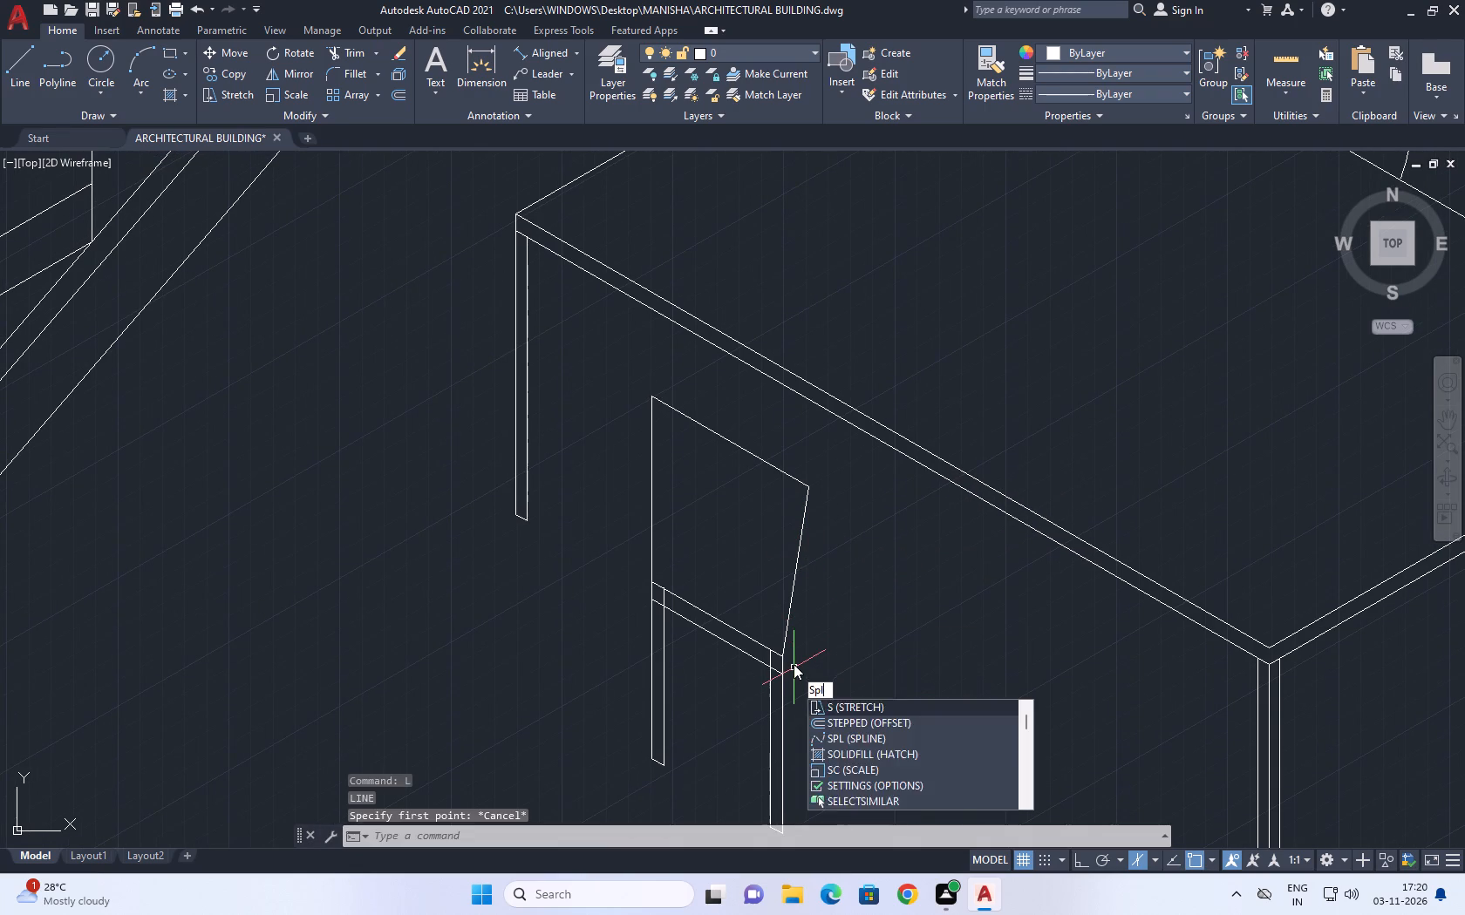
pyautogui.press('space')
pyautogui.moveTo(792, 666); pyautogui.dragTo(700, 676, button='middle')
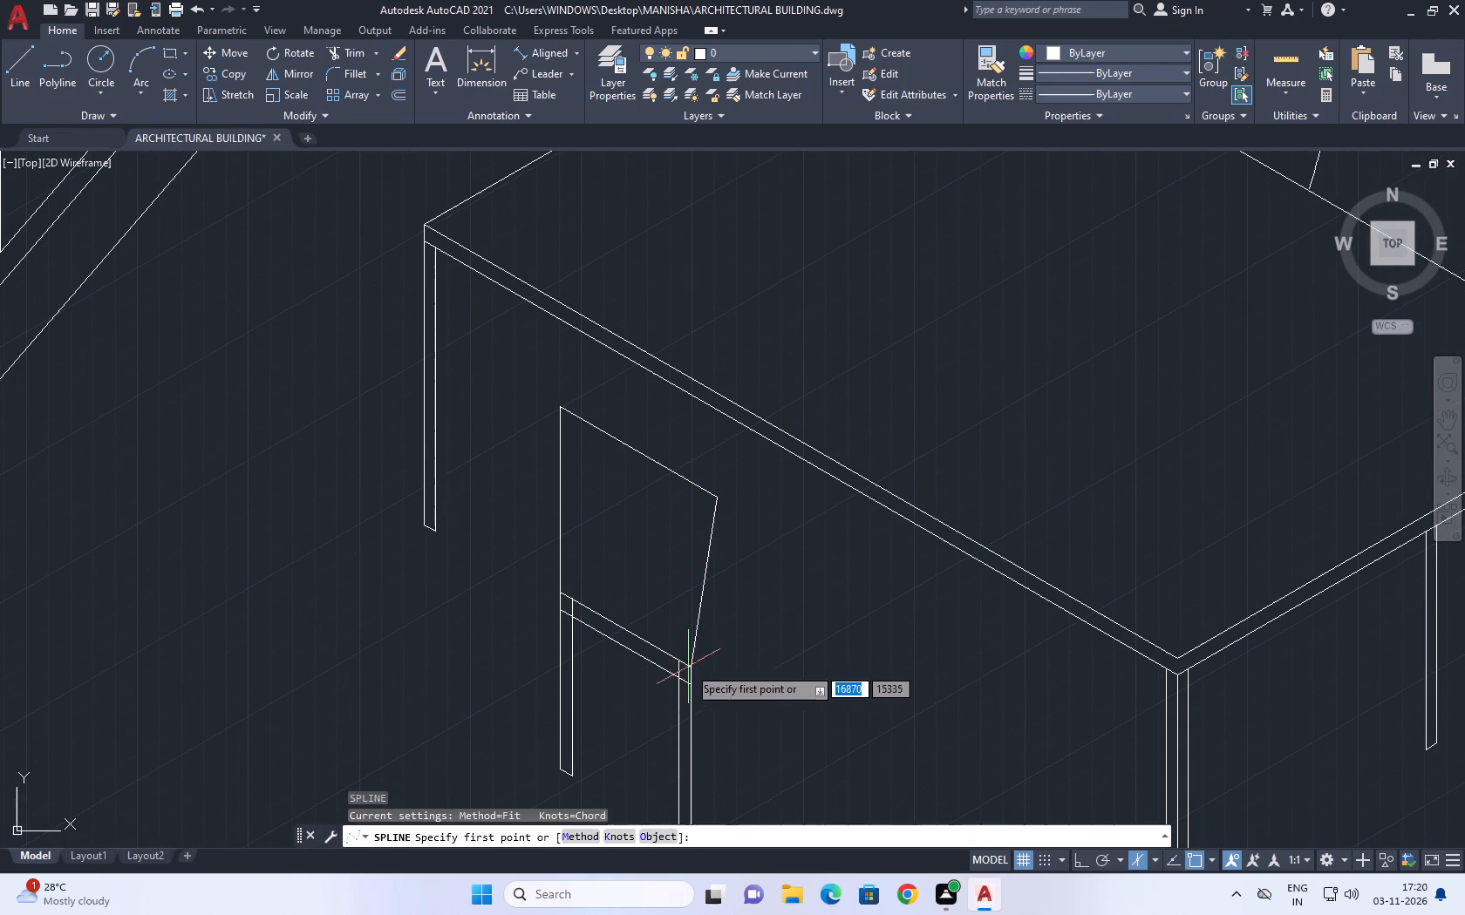
pyautogui.click(691, 663)
pyautogui.click(786, 602)
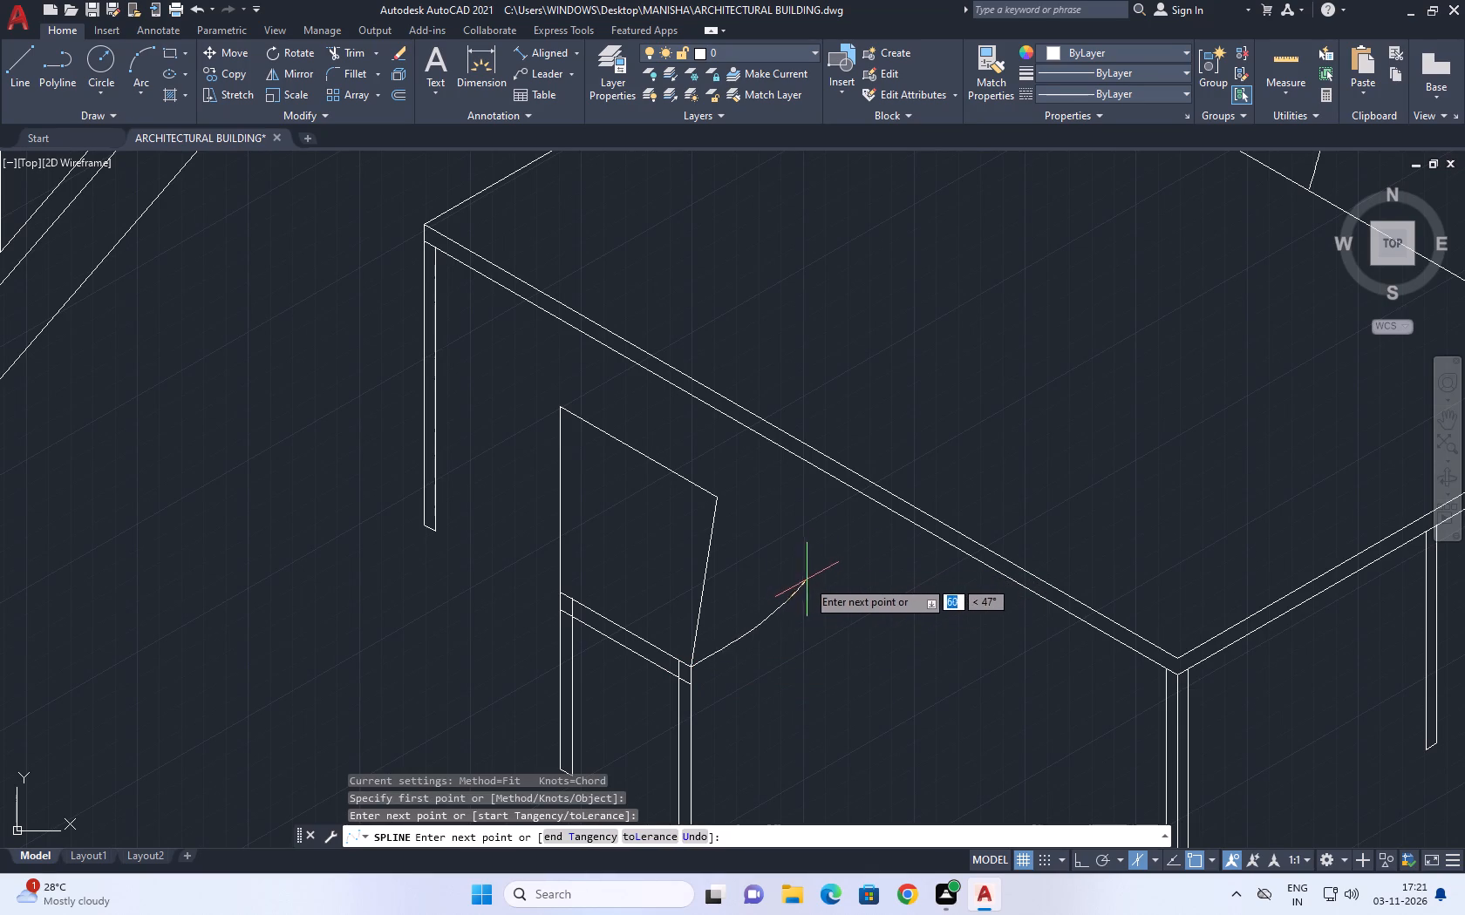
pyautogui.press('space')
pyautogui.press('space')
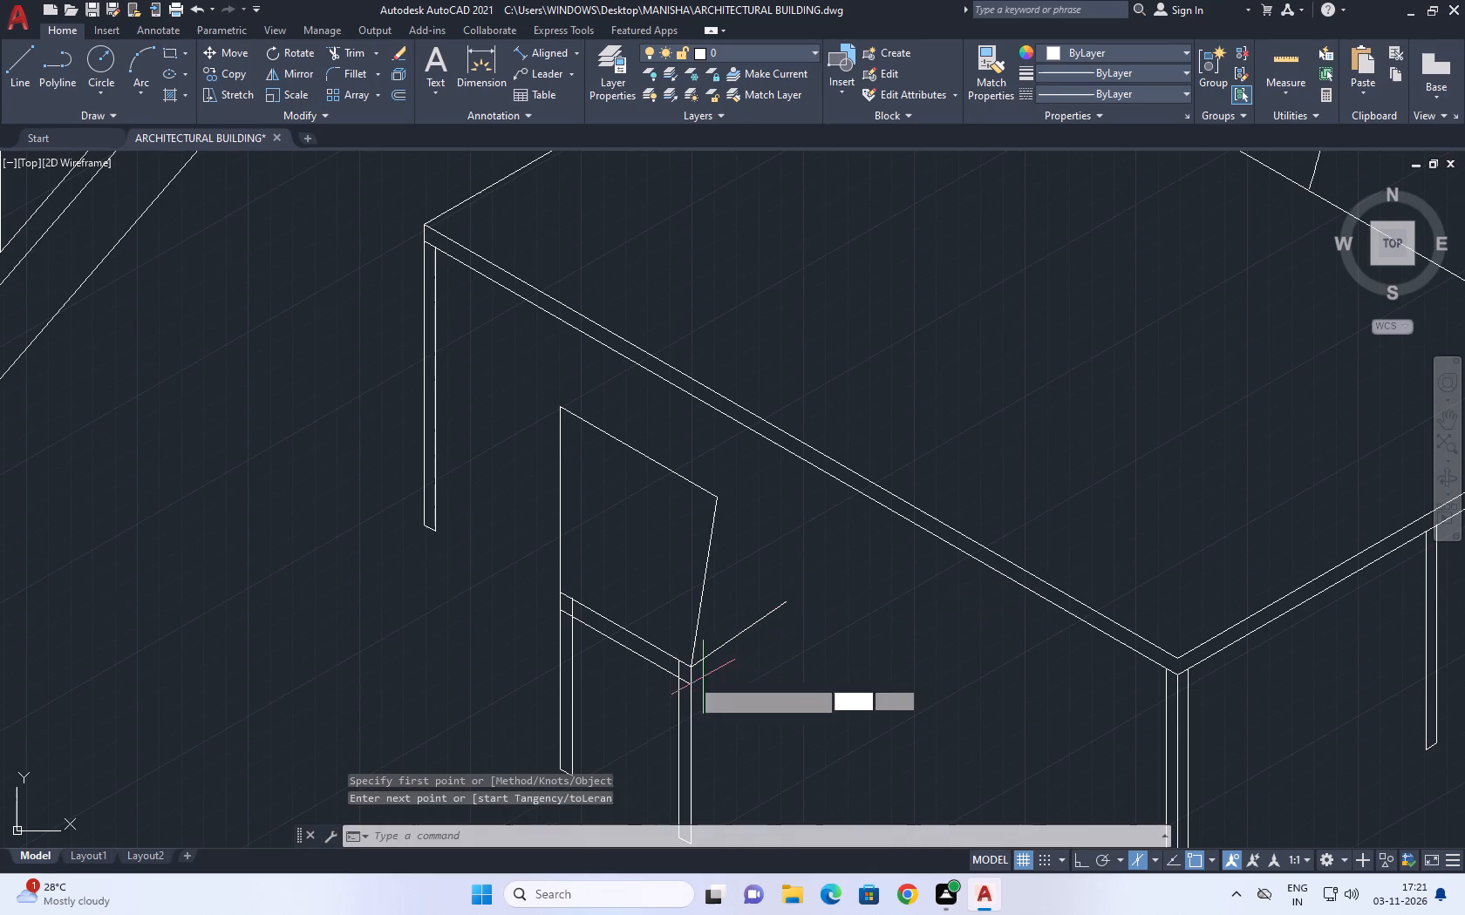
# Draw a second slanted spline from the seat band's lower corner at the second leg, roughly parallel to the one above it.
pyautogui.scroll(2, 685, 680)
pyautogui.click(699, 693)
pyautogui.click(777, 638)
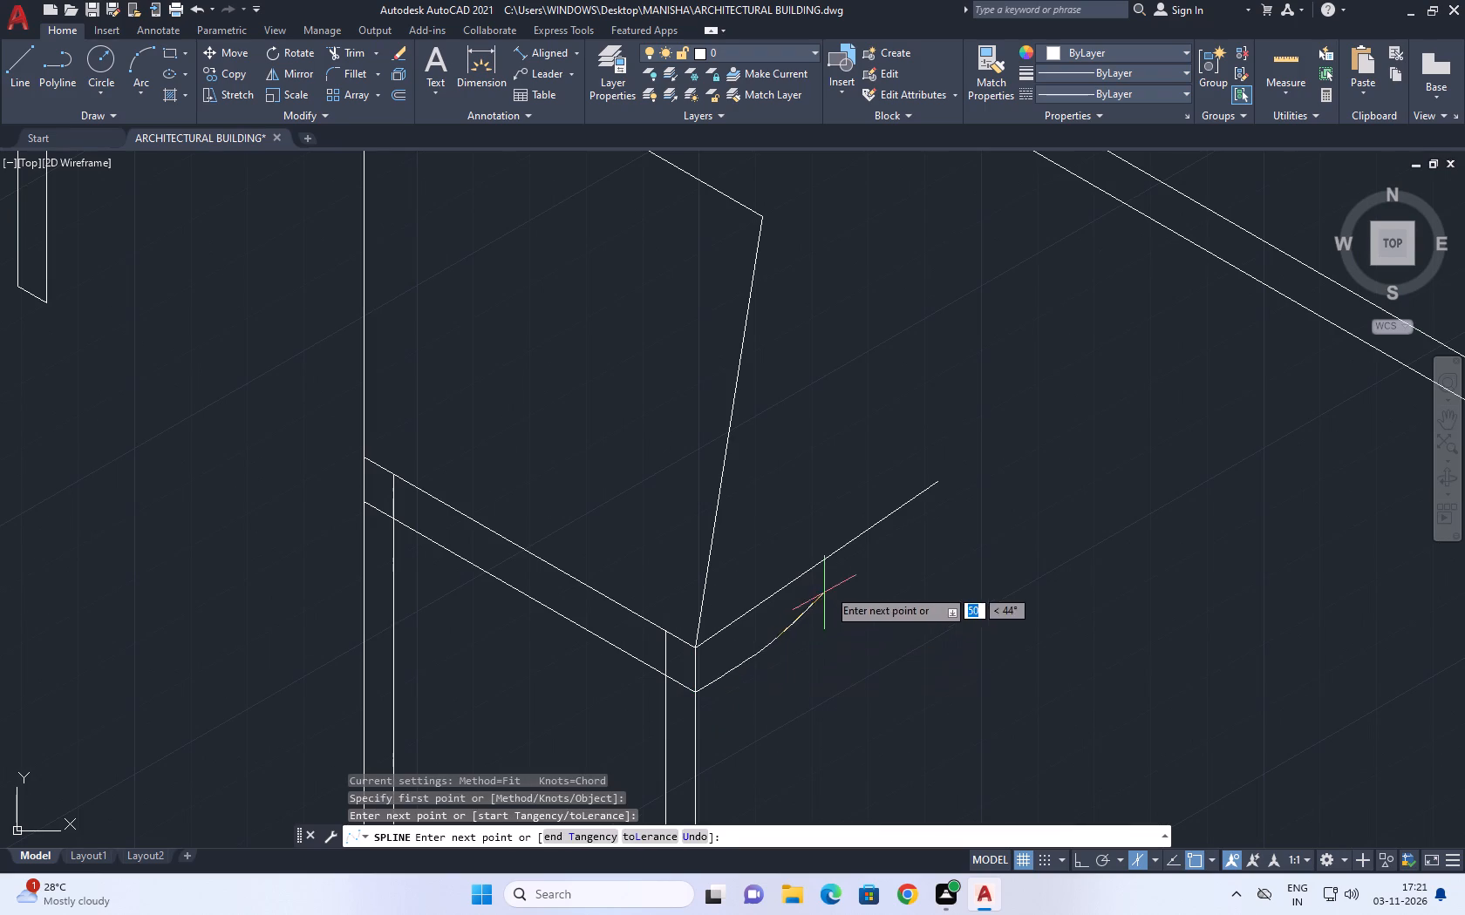
pyautogui.click(957, 518)
pyautogui.press('space')
# Trim the inner lines of both chair legs where they run up through the seat band.
pyautogui.moveTo(791, 617); pyautogui.dragTo(787, 616, button='middle')
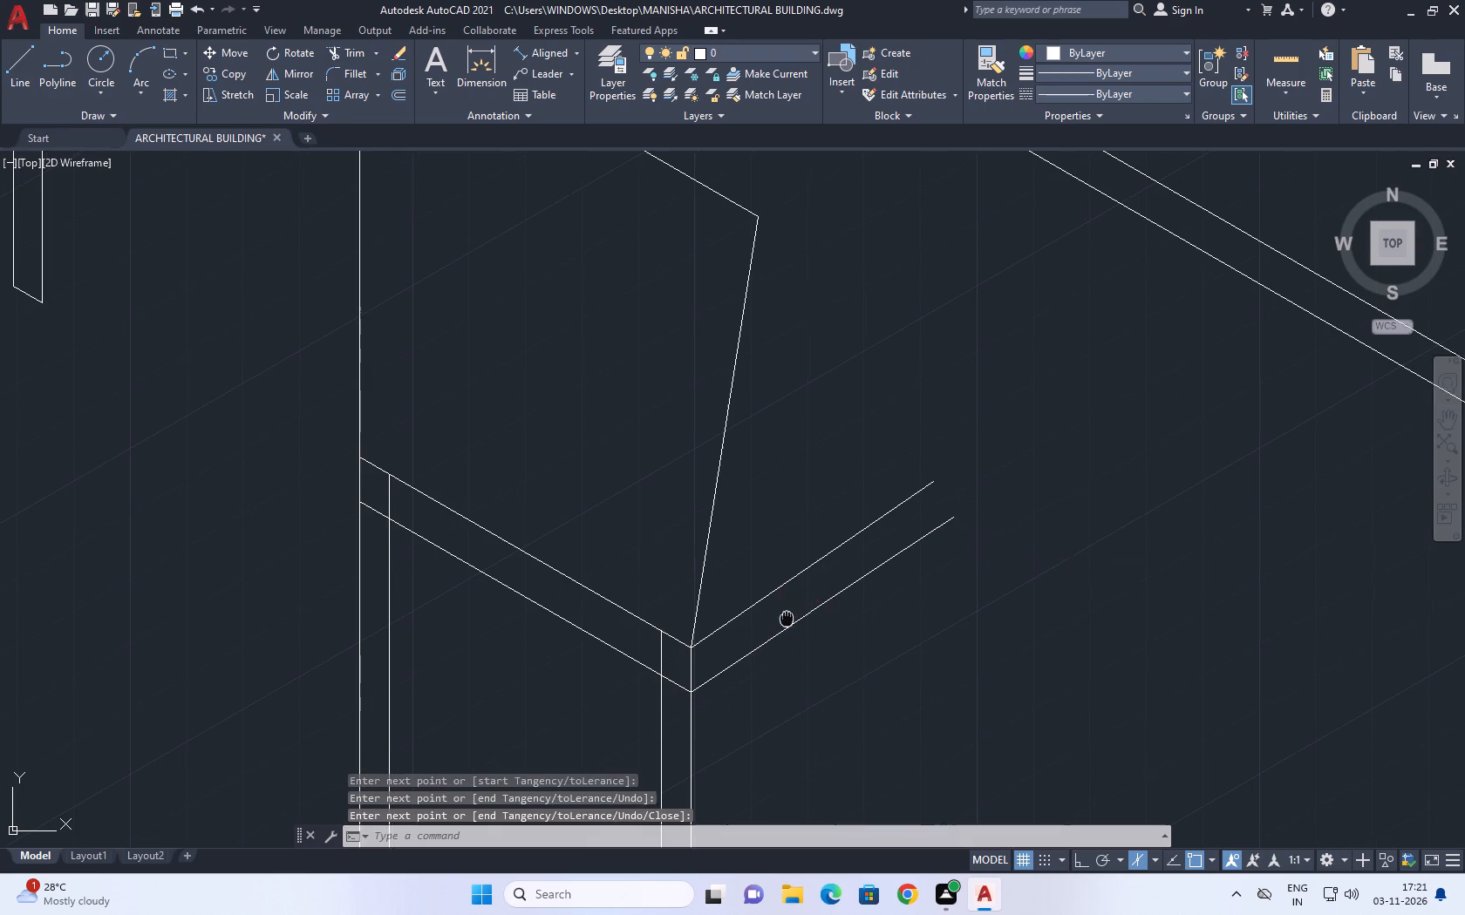
pyautogui.moveTo(787, 616); pyautogui.dragTo(844, 536, button='middle')
pyautogui.write('tr')
pyautogui.press('space')
pyautogui.click(725, 580)
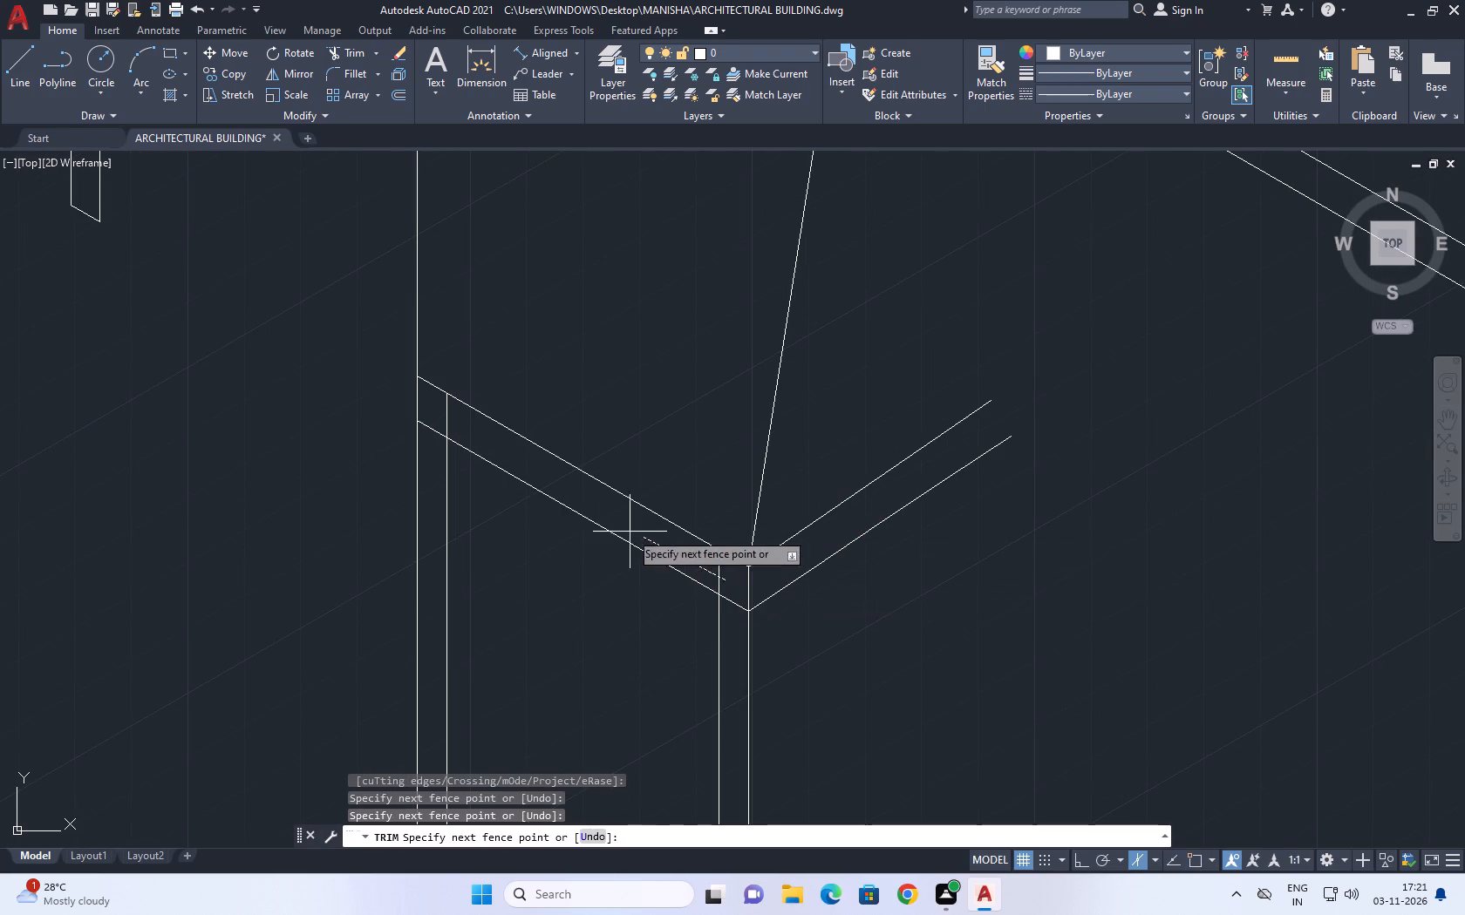
pyautogui.click(447, 414)
pyautogui.scroll(-2, 924, 569)
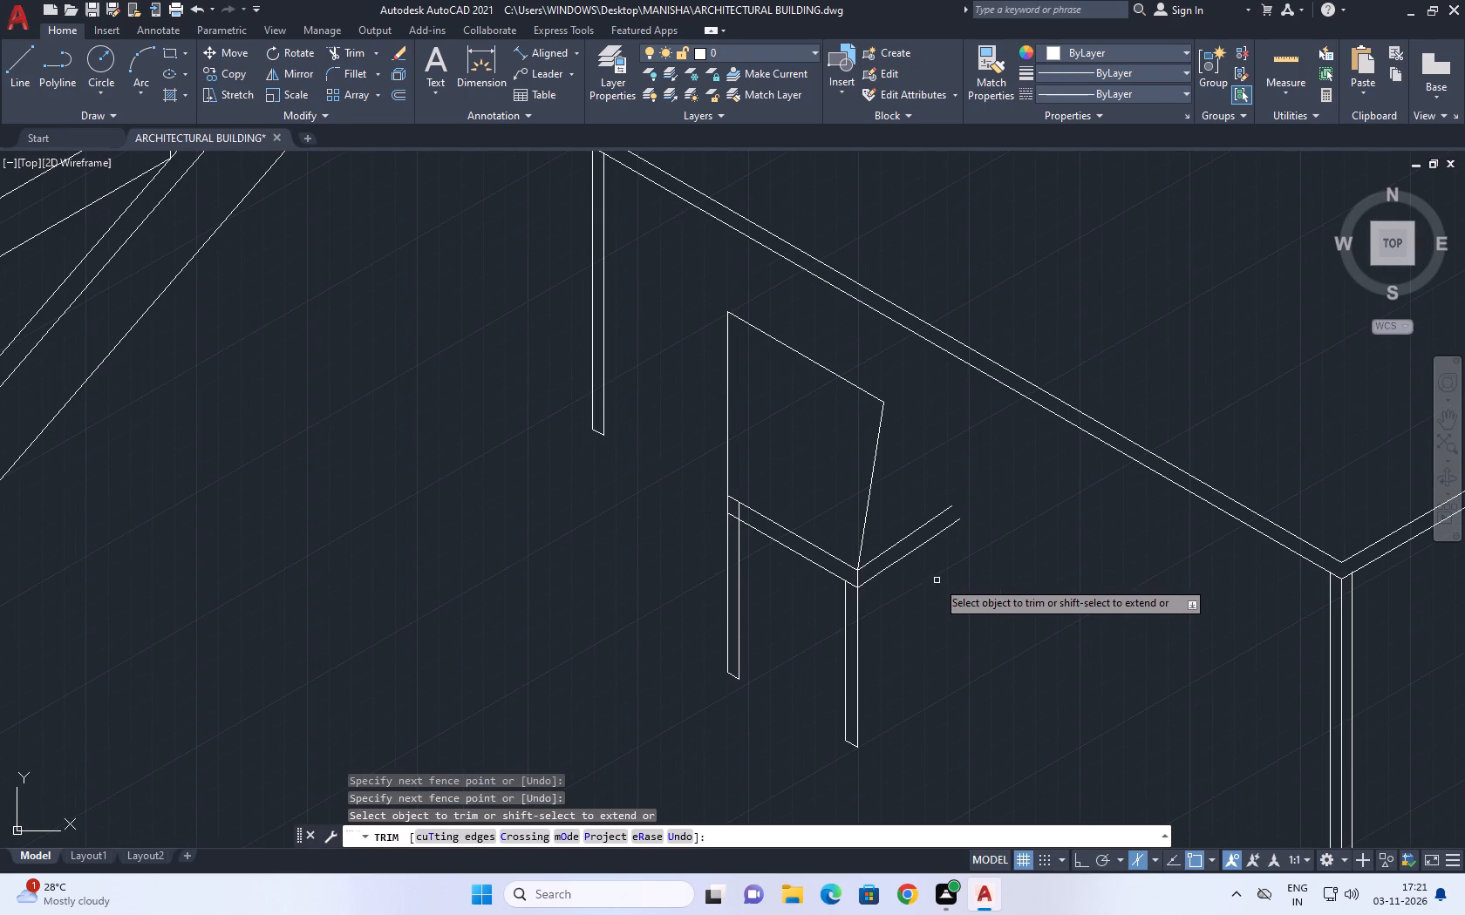
pyautogui.click(740, 511)
pyautogui.moveTo(865, 572); pyautogui.dragTo(864, 531, button='middle')
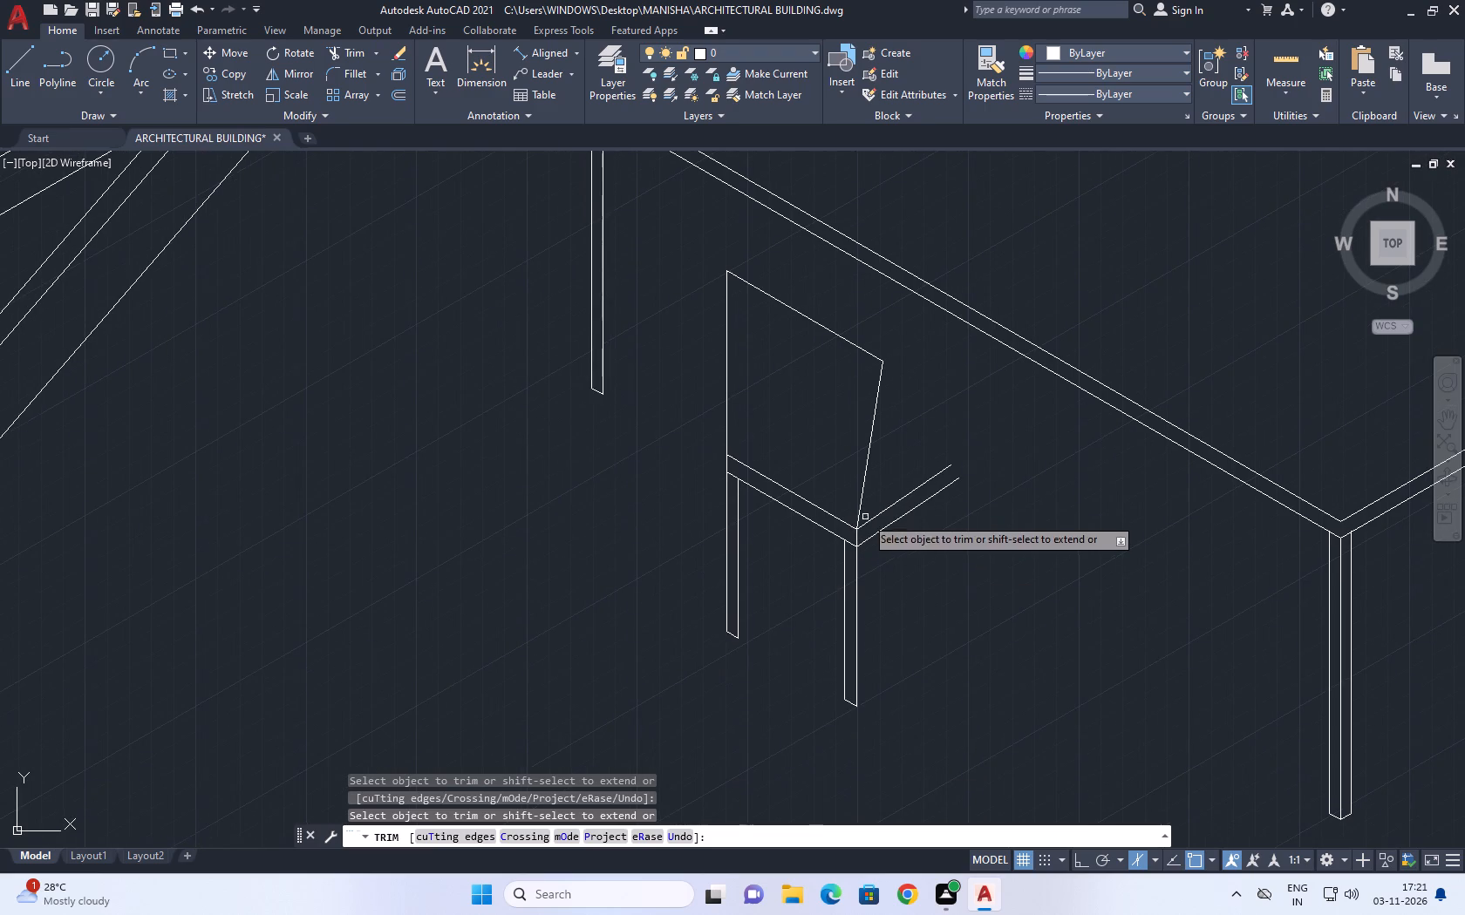
pyautogui.press('Escape')
# Draw a small three-point arc from the upper slanted seat edge's free end down across the lower edge.
pyautogui.scroll(1, 978, 491)
pyautogui.write('a')
pyautogui.press('space')
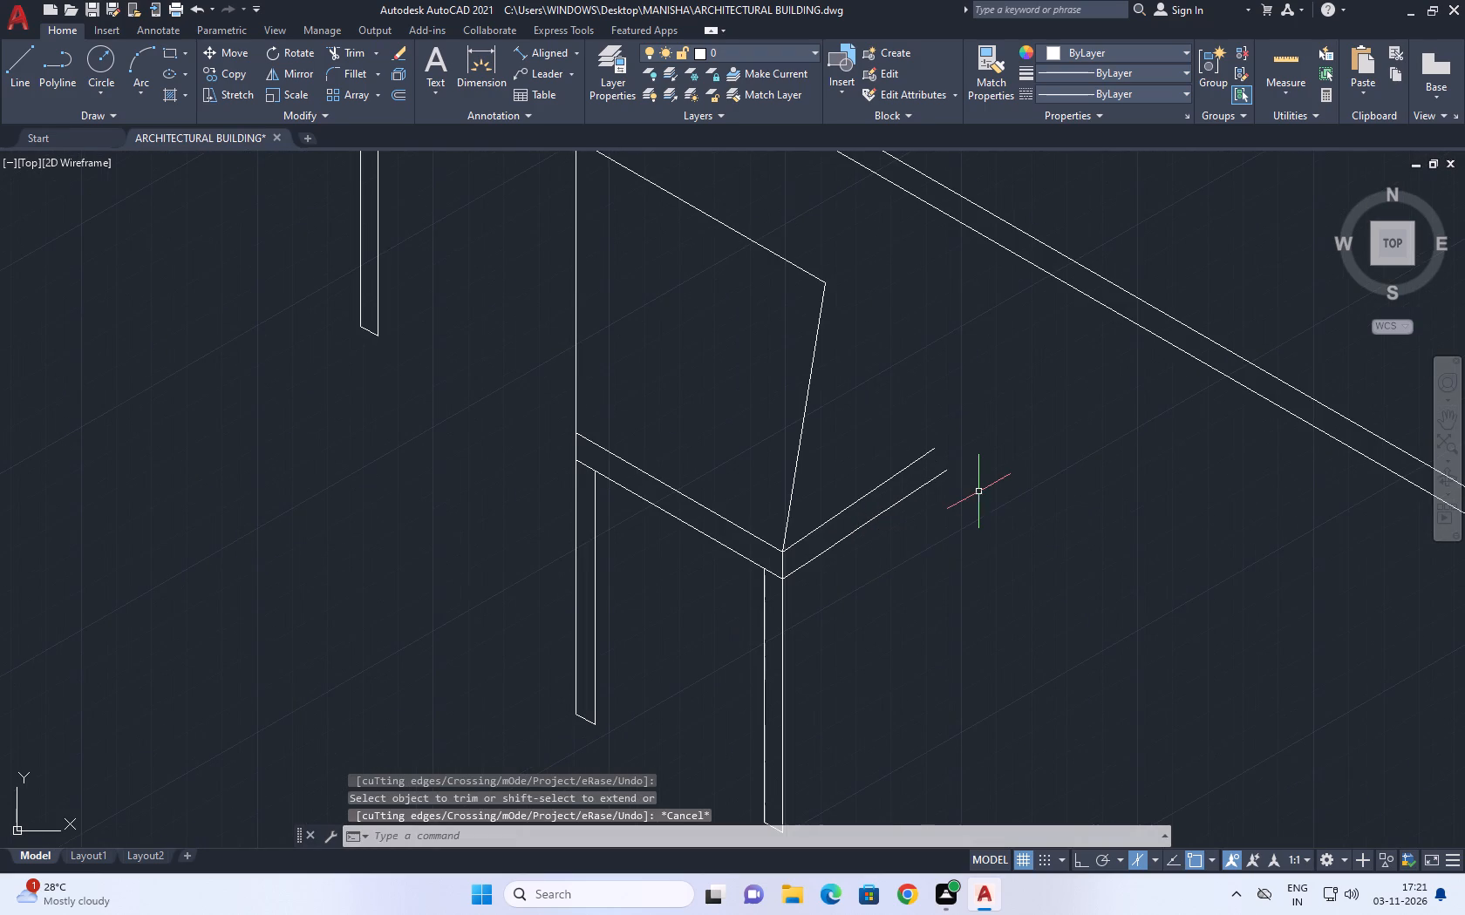
pyautogui.scroll(2, 968, 479)
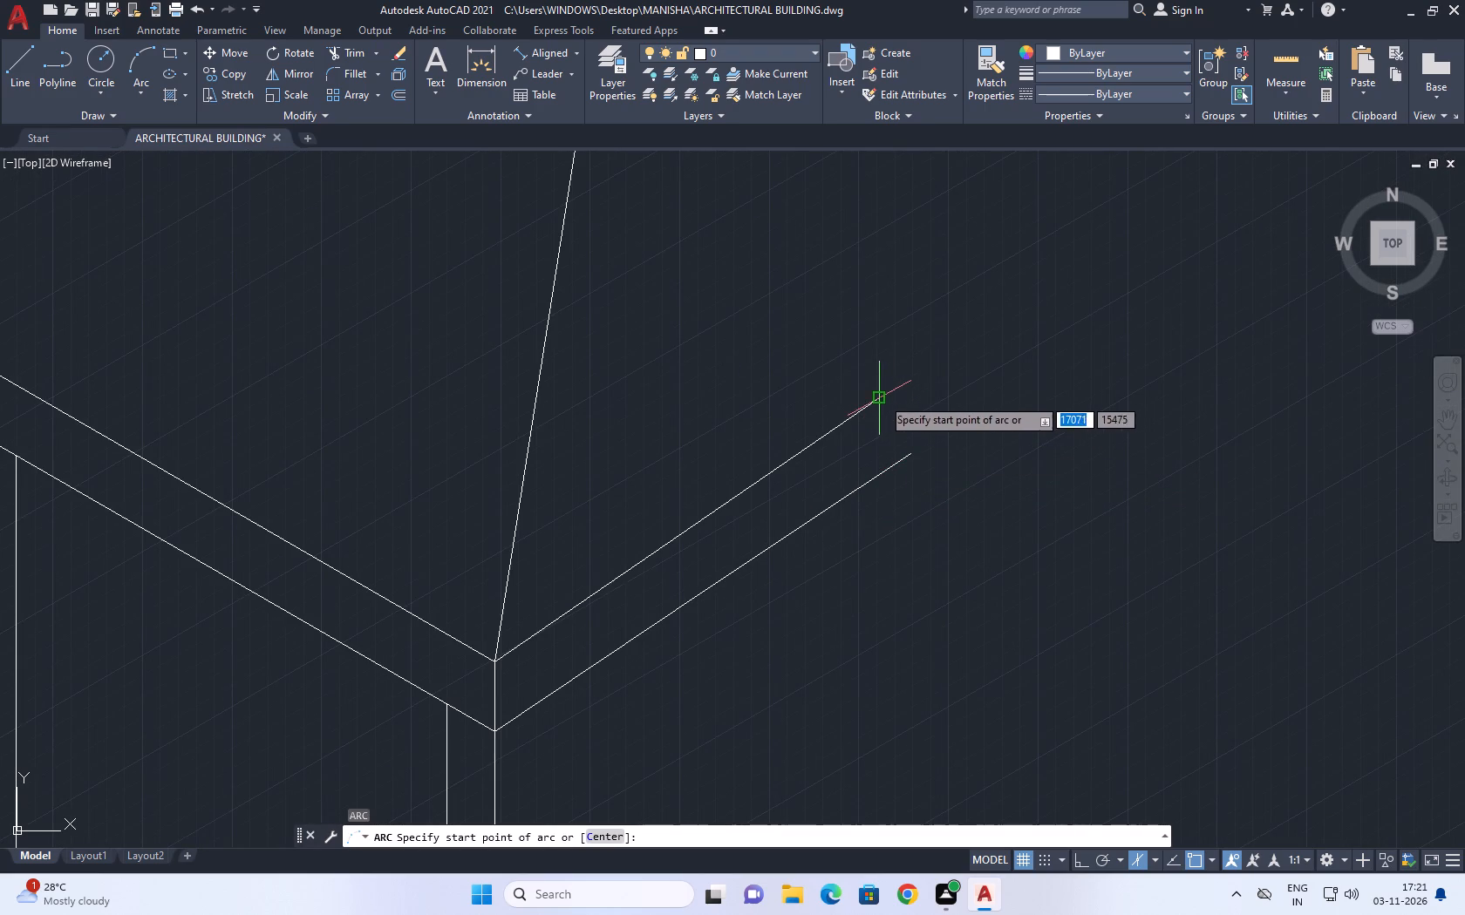
pyautogui.click(882, 397)
pyautogui.click(882, 425)
pyautogui.click(882, 483)
# Trim the end of the lower slanted seat edge that projects past the closing arc.
pyautogui.scroll(-4, 908, 434)
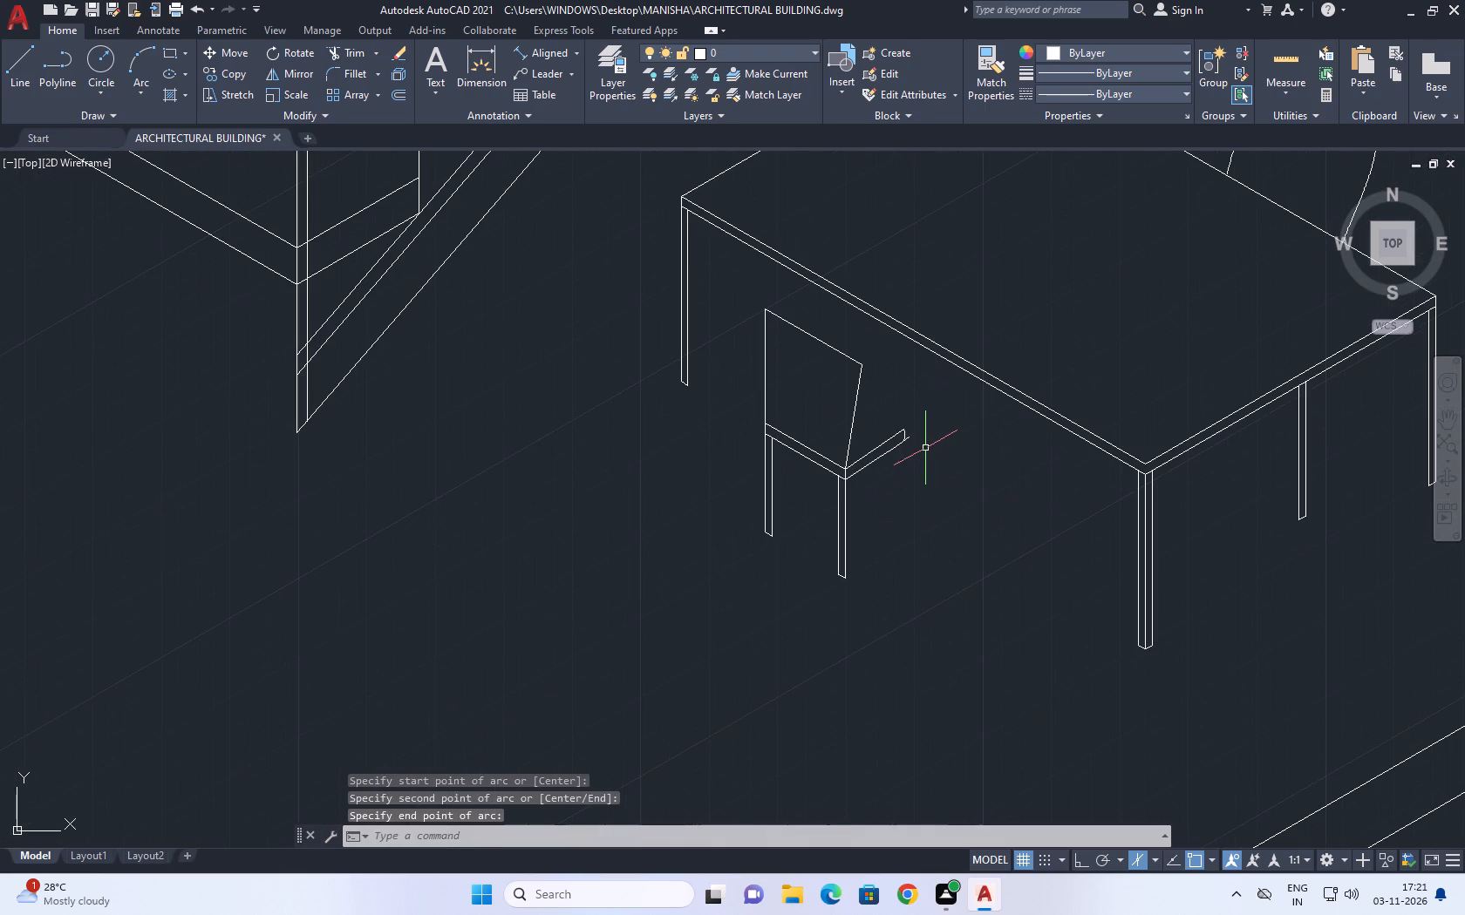
pyautogui.write('tr')
pyautogui.press('space')
pyautogui.scroll(3, 913, 449)
pyautogui.click(892, 400)
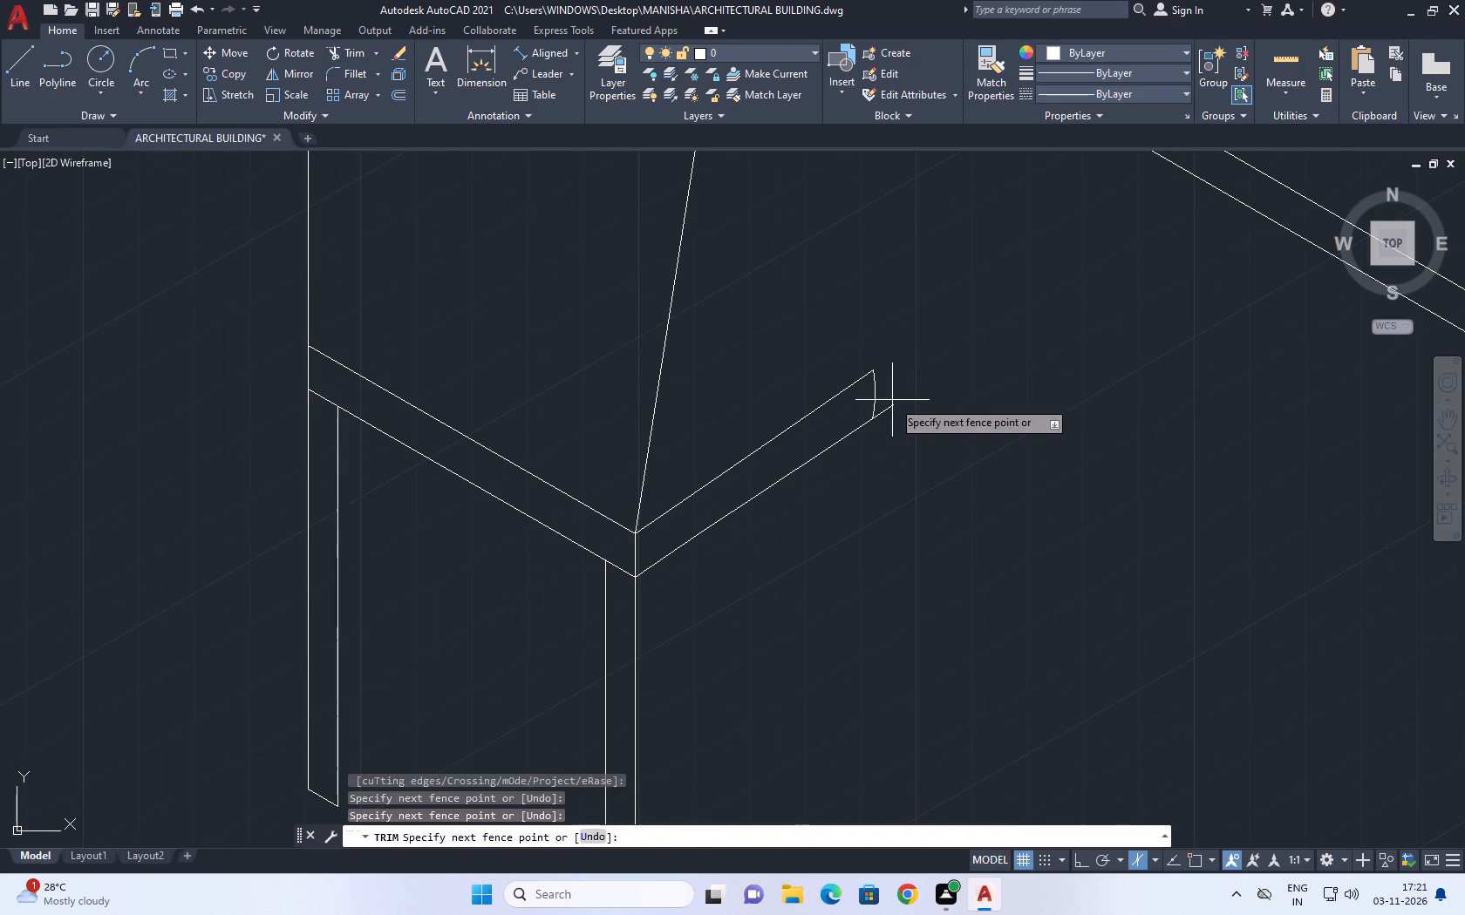
pyautogui.moveTo(891, 425); pyautogui.dragTo(891, 445)
pyautogui.scroll(-9, 891, 447)
pyautogui.scroll(2, 873, 427)
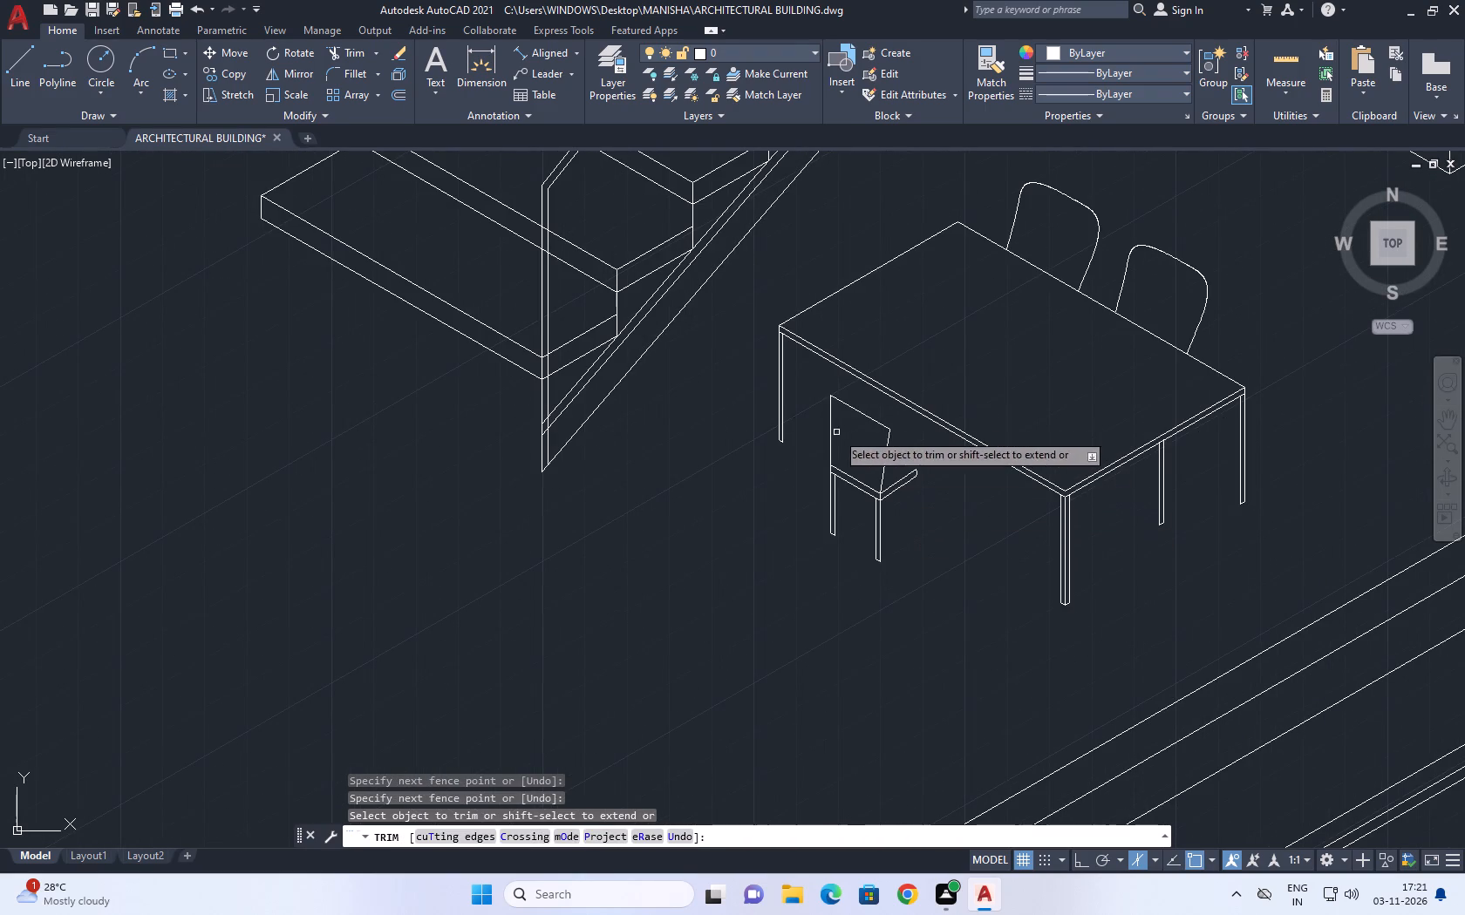
pyautogui.press('Escape')
# Move the whole chair so the upper end of its seat arc meets the lower edge line of the table's long side.
pyautogui.click(813, 338)
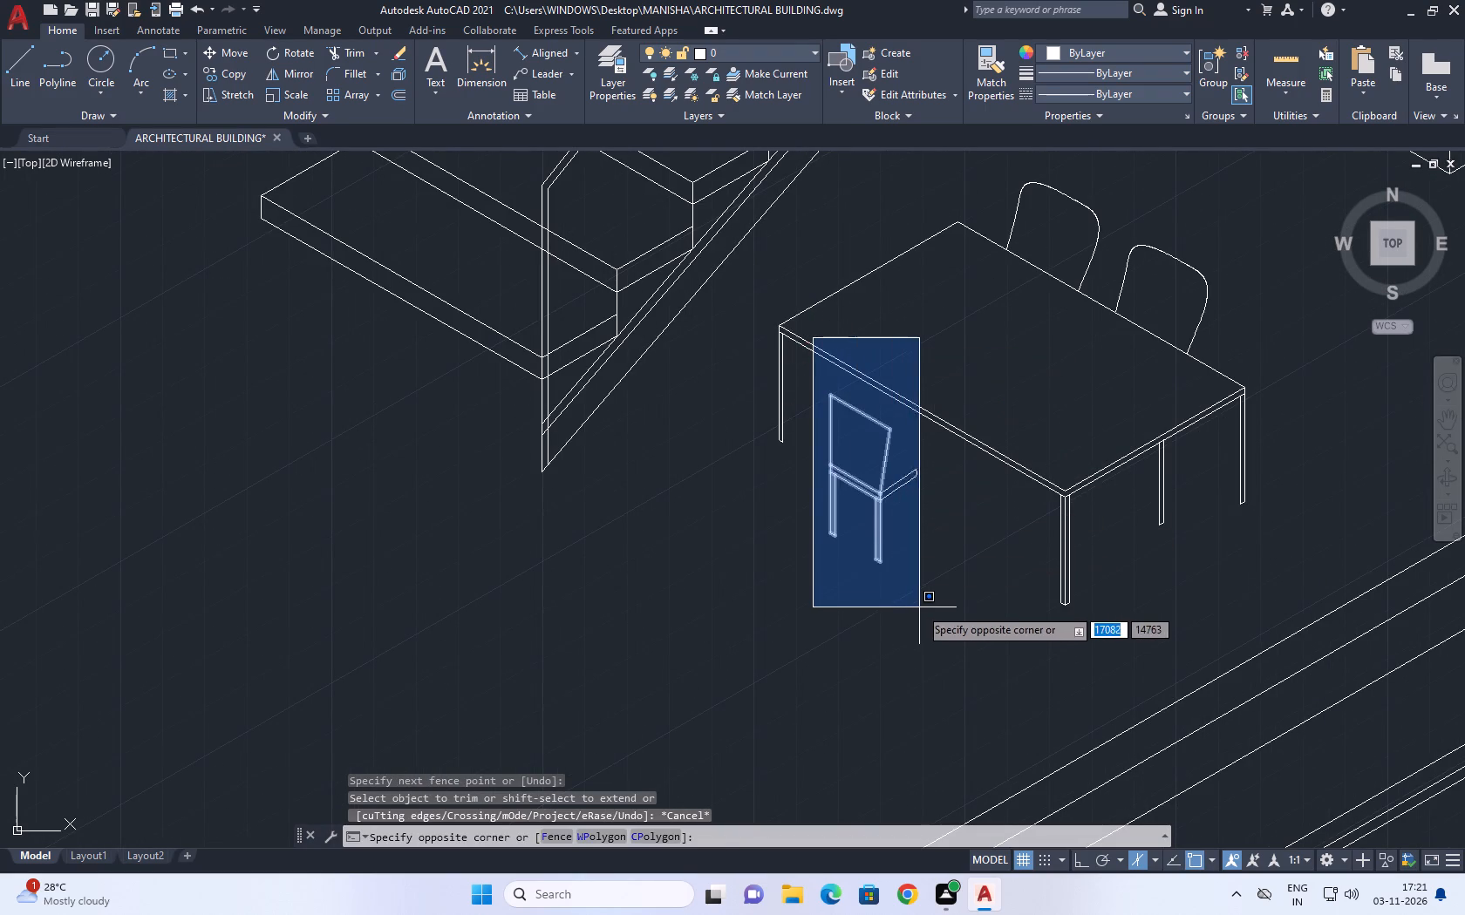
pyautogui.moveTo(929, 599); pyautogui.dragTo(937, 596)
pyautogui.moveTo(937, 526); pyautogui.dragTo(944, 574, button='middle')
pyautogui.press('m')
pyautogui.press('space')
pyautogui.scroll(3, 938, 541)
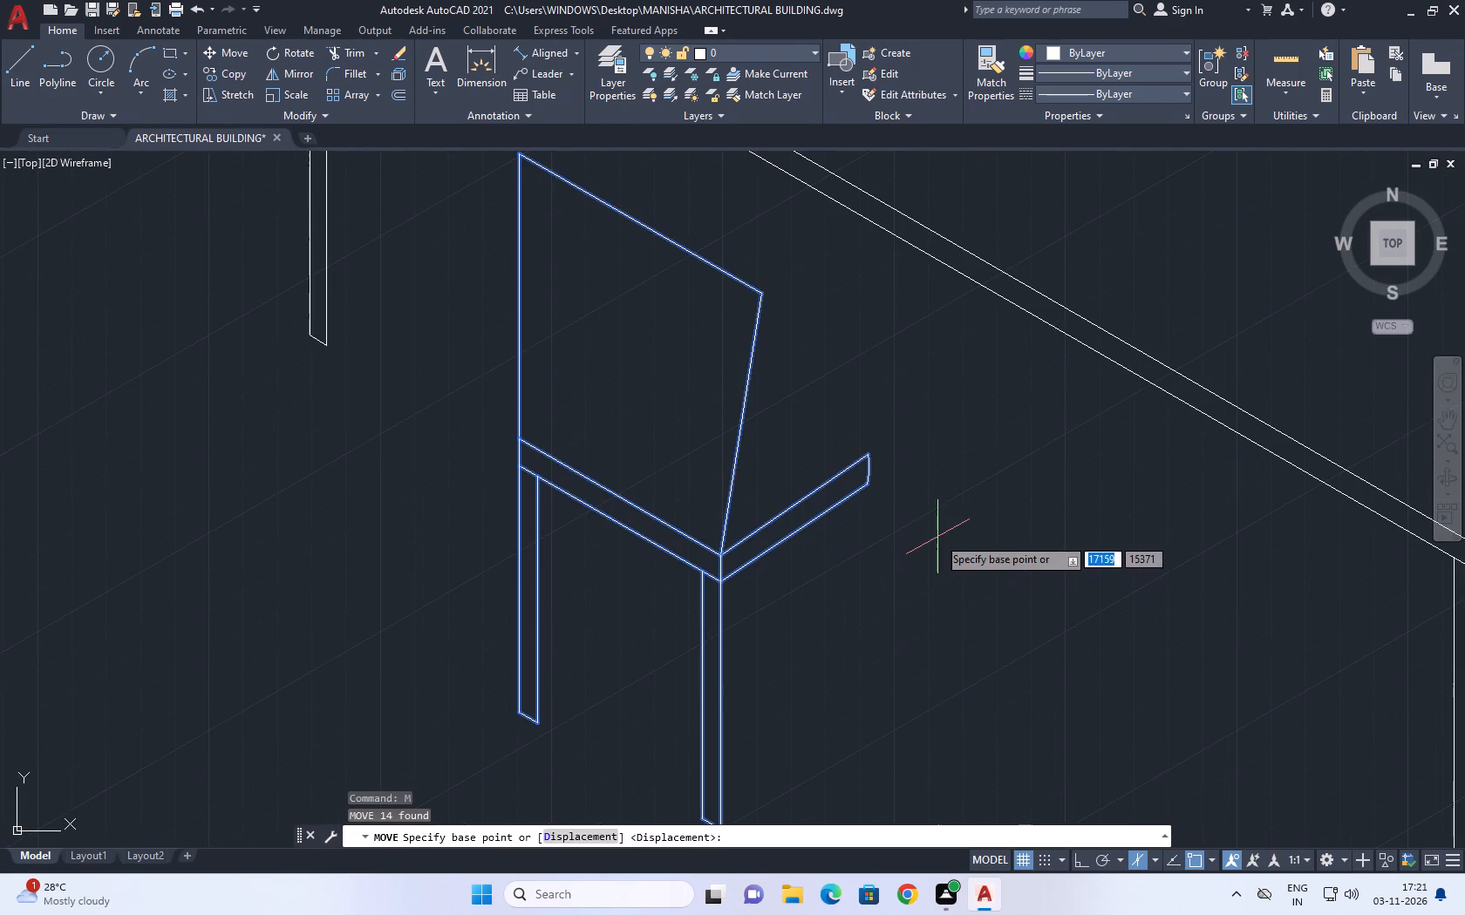
pyautogui.click(861, 453)
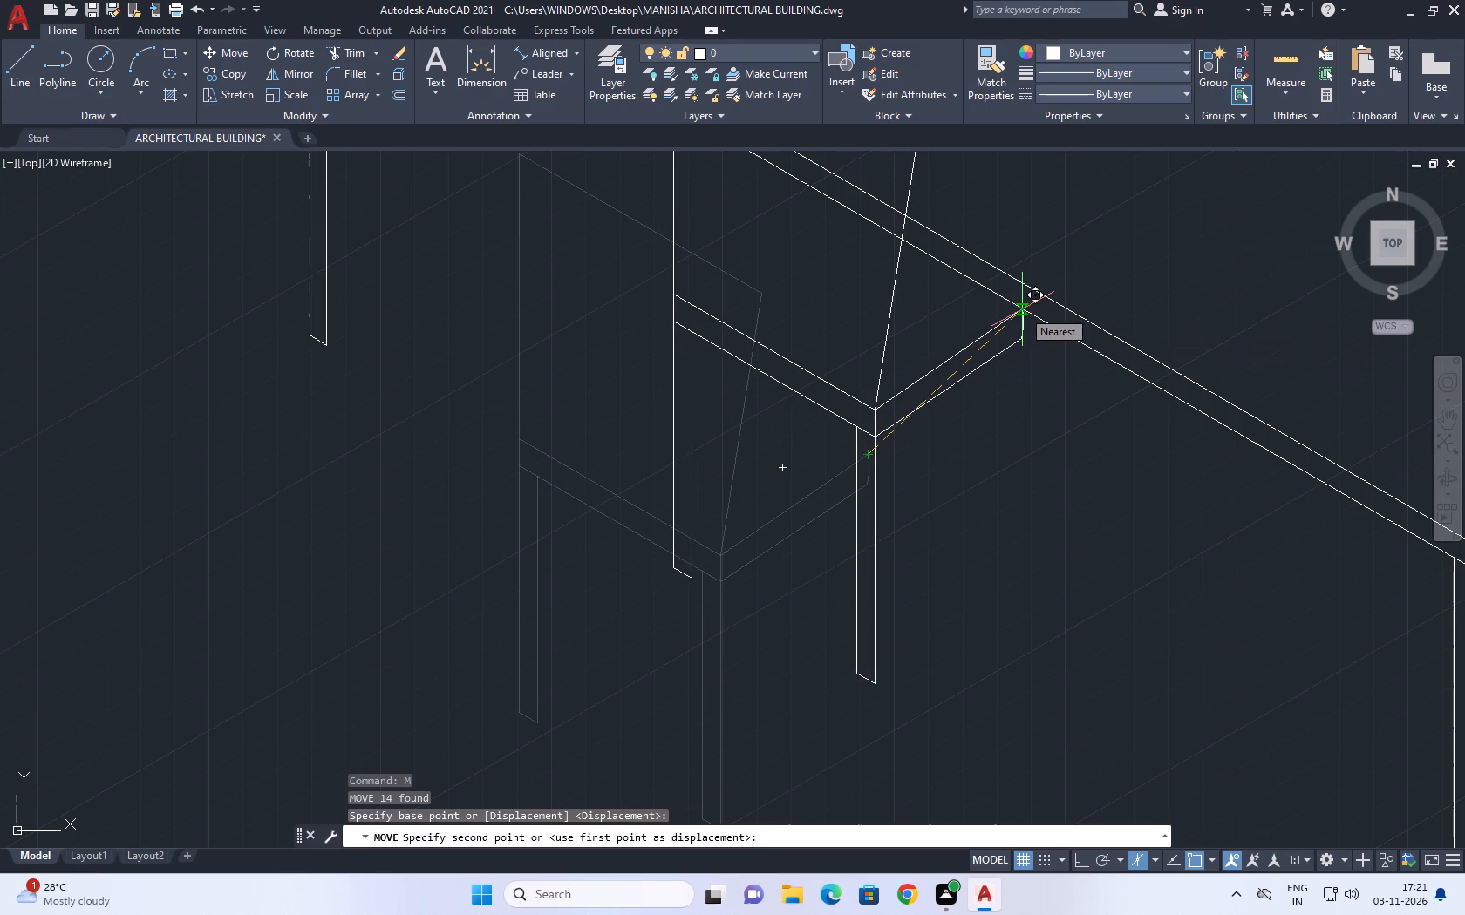
pyautogui.click(1022, 309)
# Move the whole chair again, shifting it along the table's long side toward the stair.
pyautogui.scroll(-2, 986, 394)
pyautogui.moveTo(964, 319); pyautogui.dragTo(989, 406, button='middle')
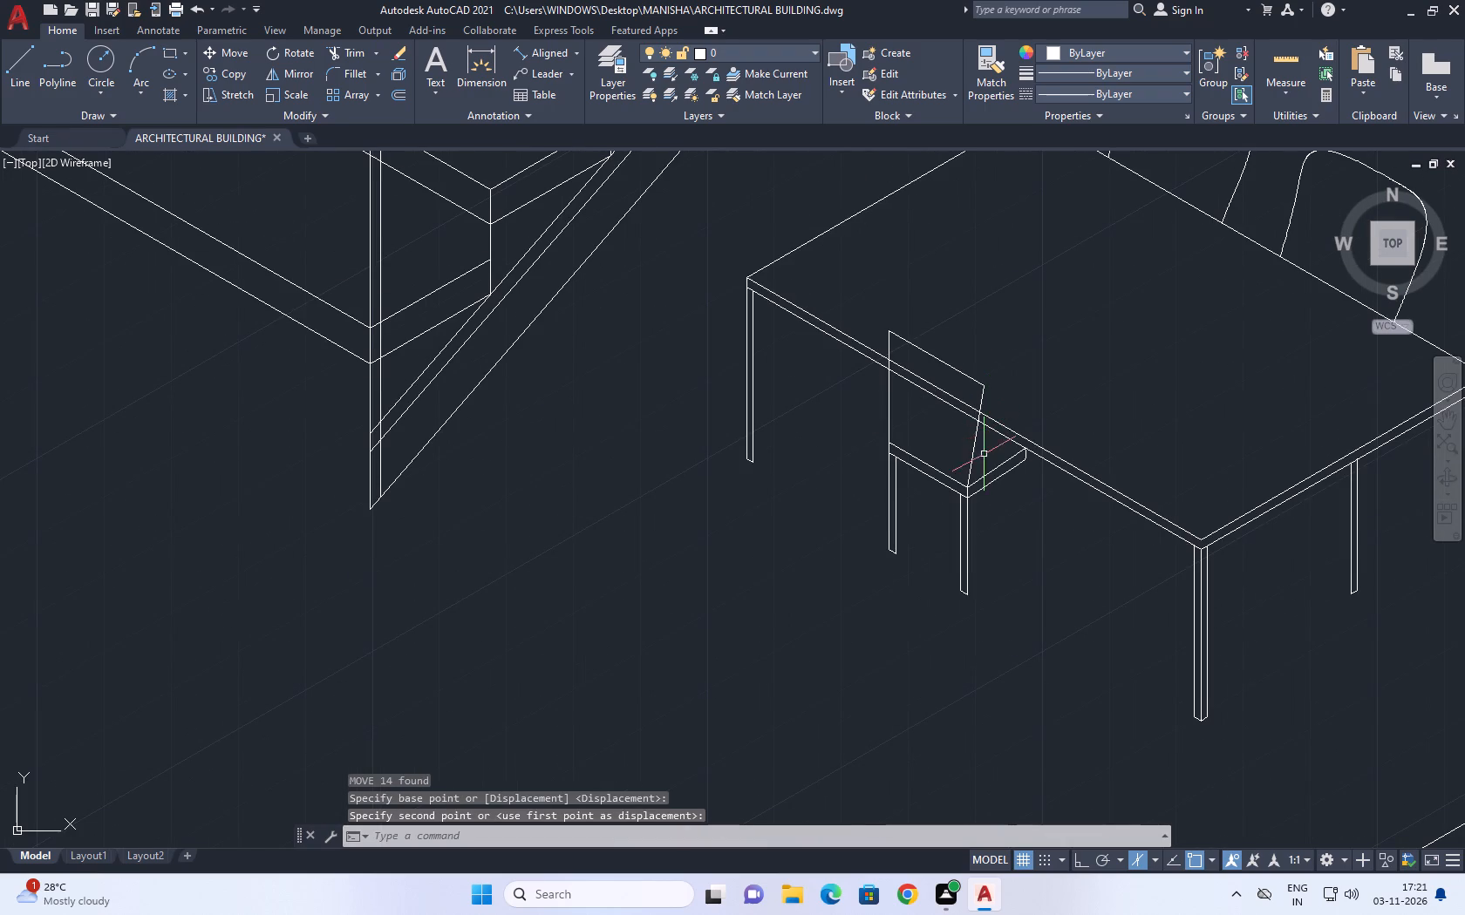
pyautogui.click(869, 294)
pyautogui.click(1059, 654)
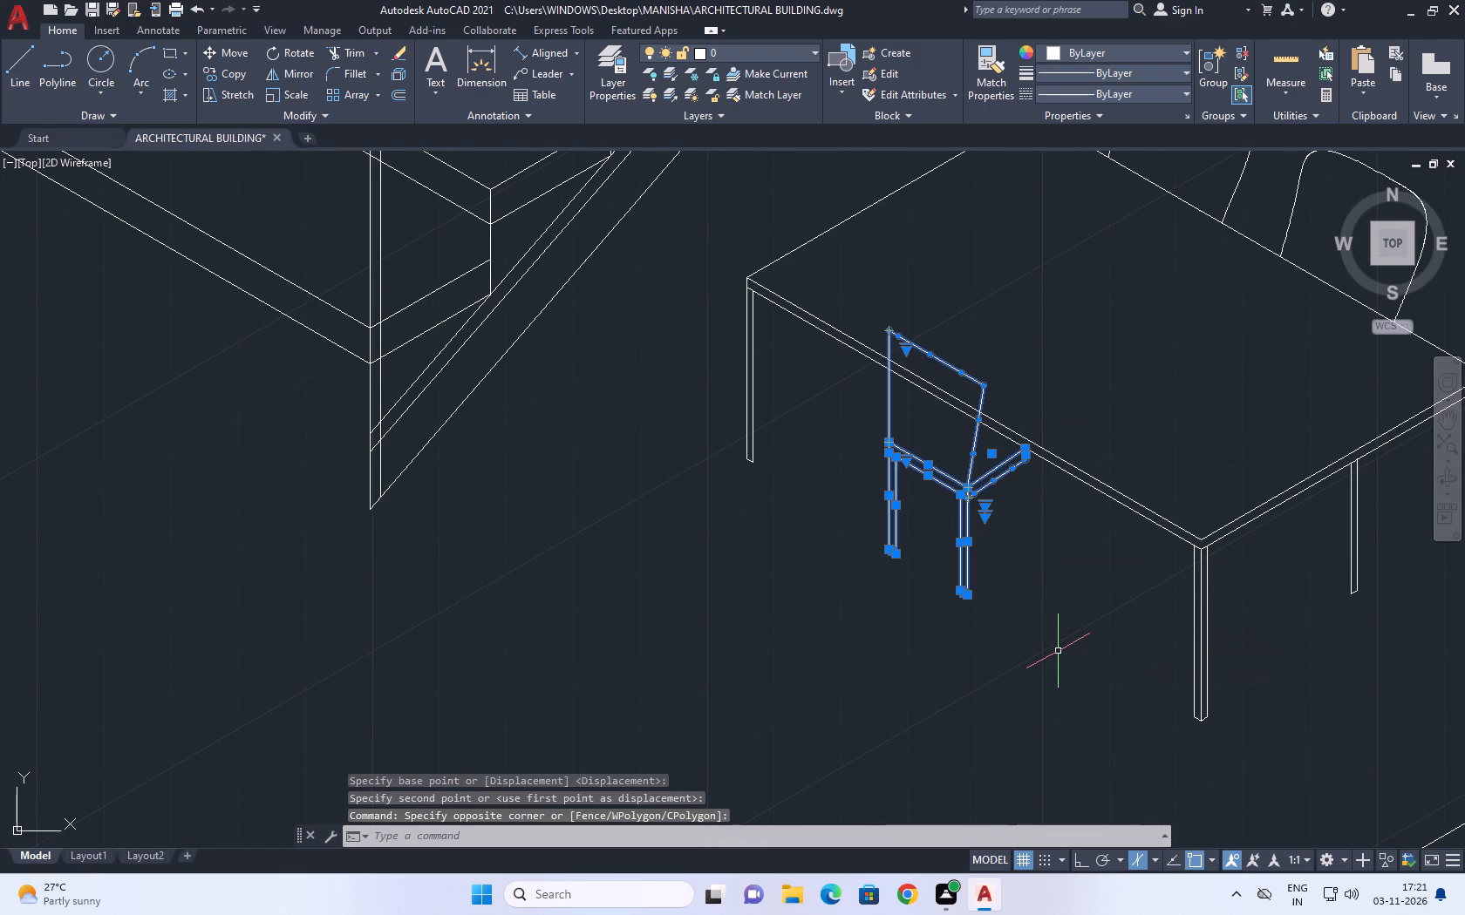
pyautogui.press('m')
pyautogui.press('space')
pyautogui.click(1059, 662)
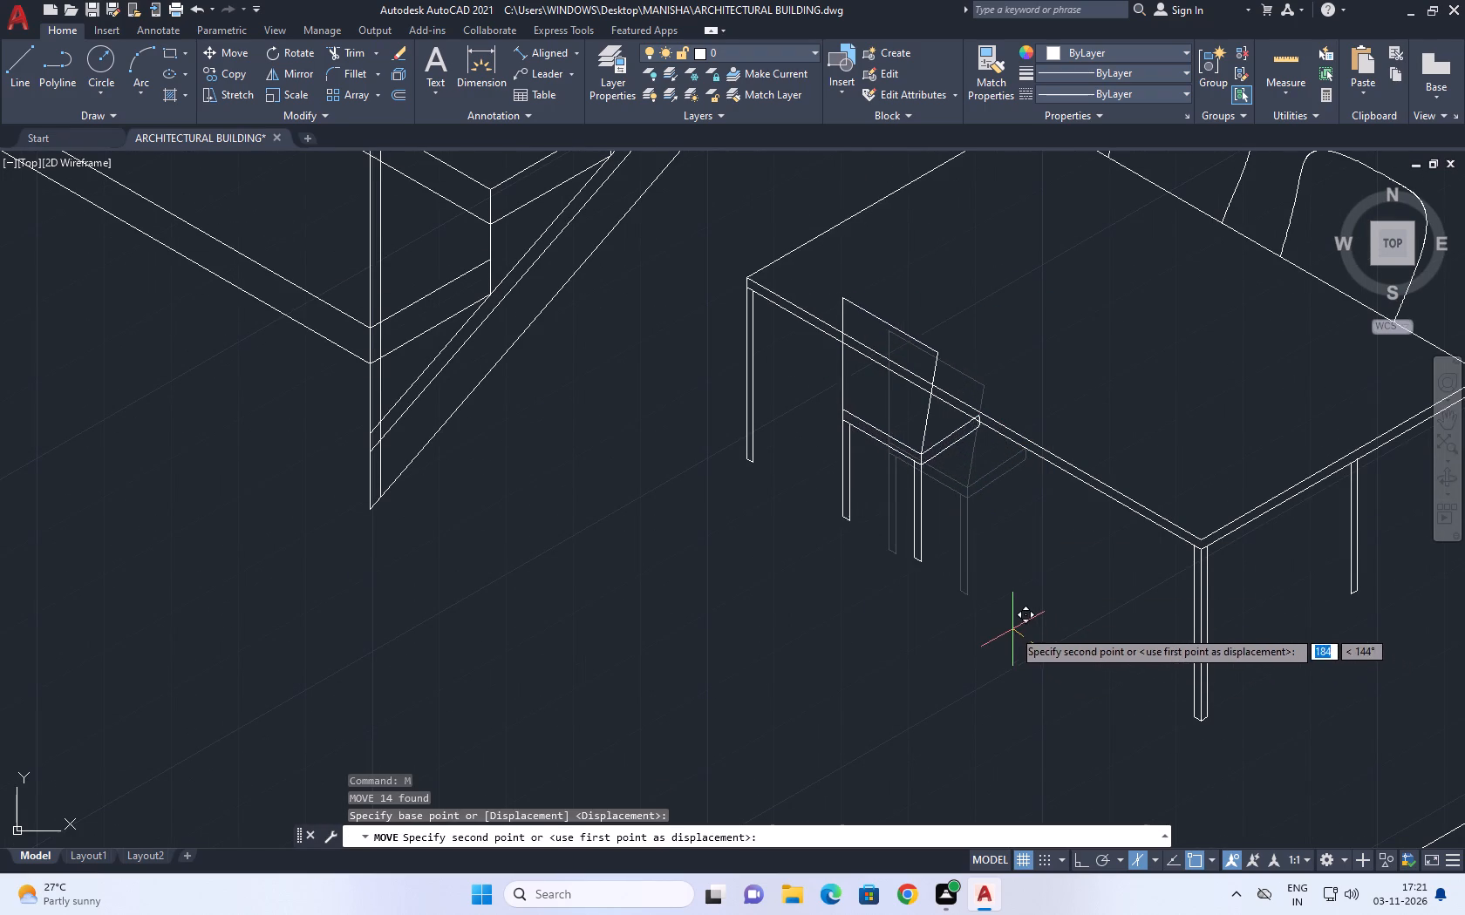
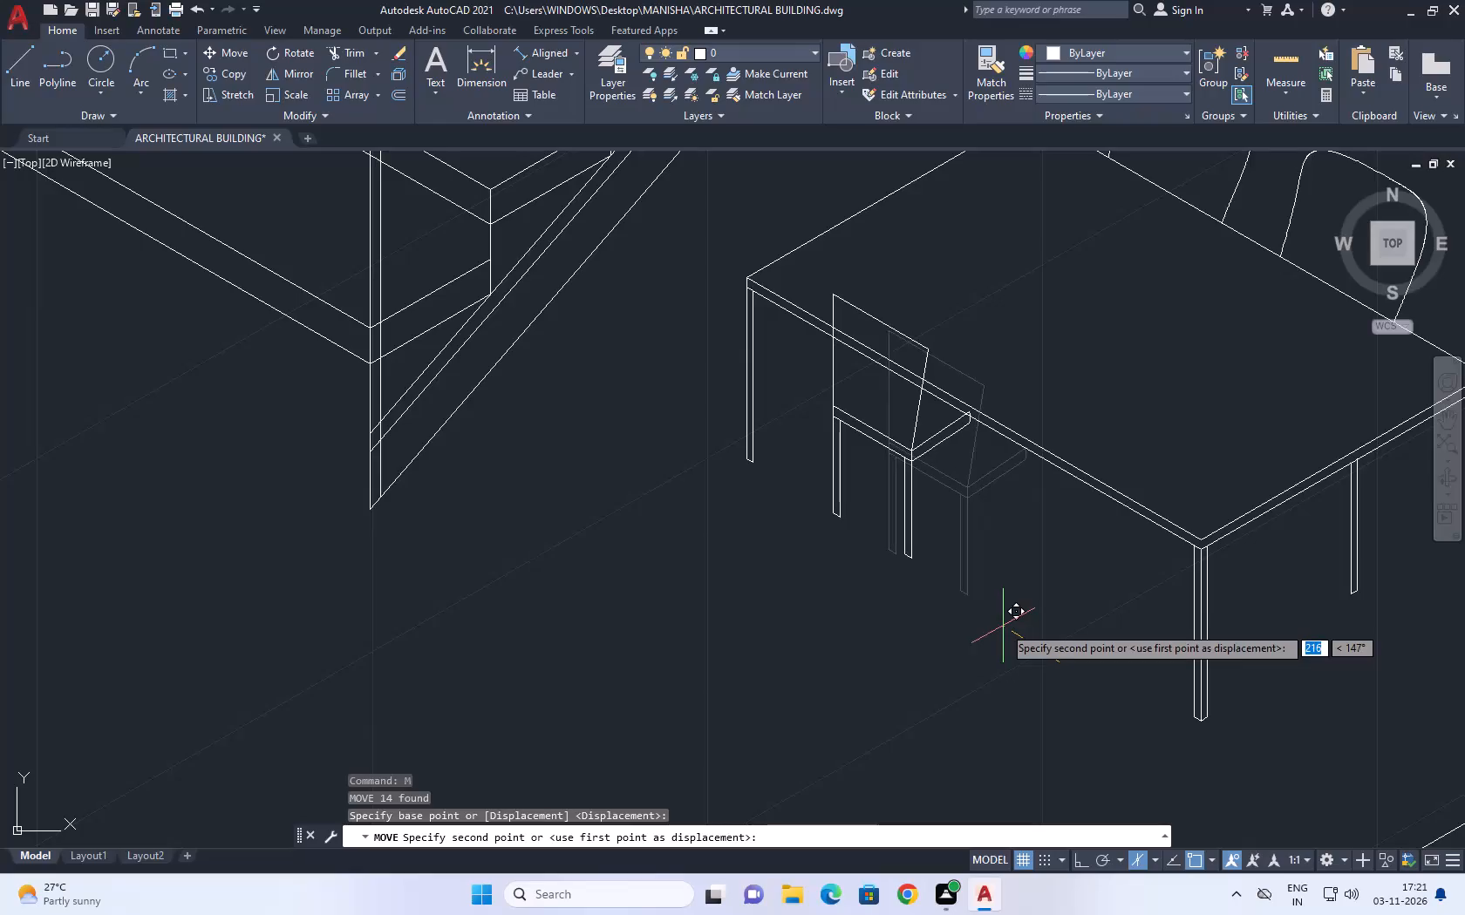
# Finish moving the chair about 214 units along the table's long near edge, toward the staircase.
pyautogui.press('F5')
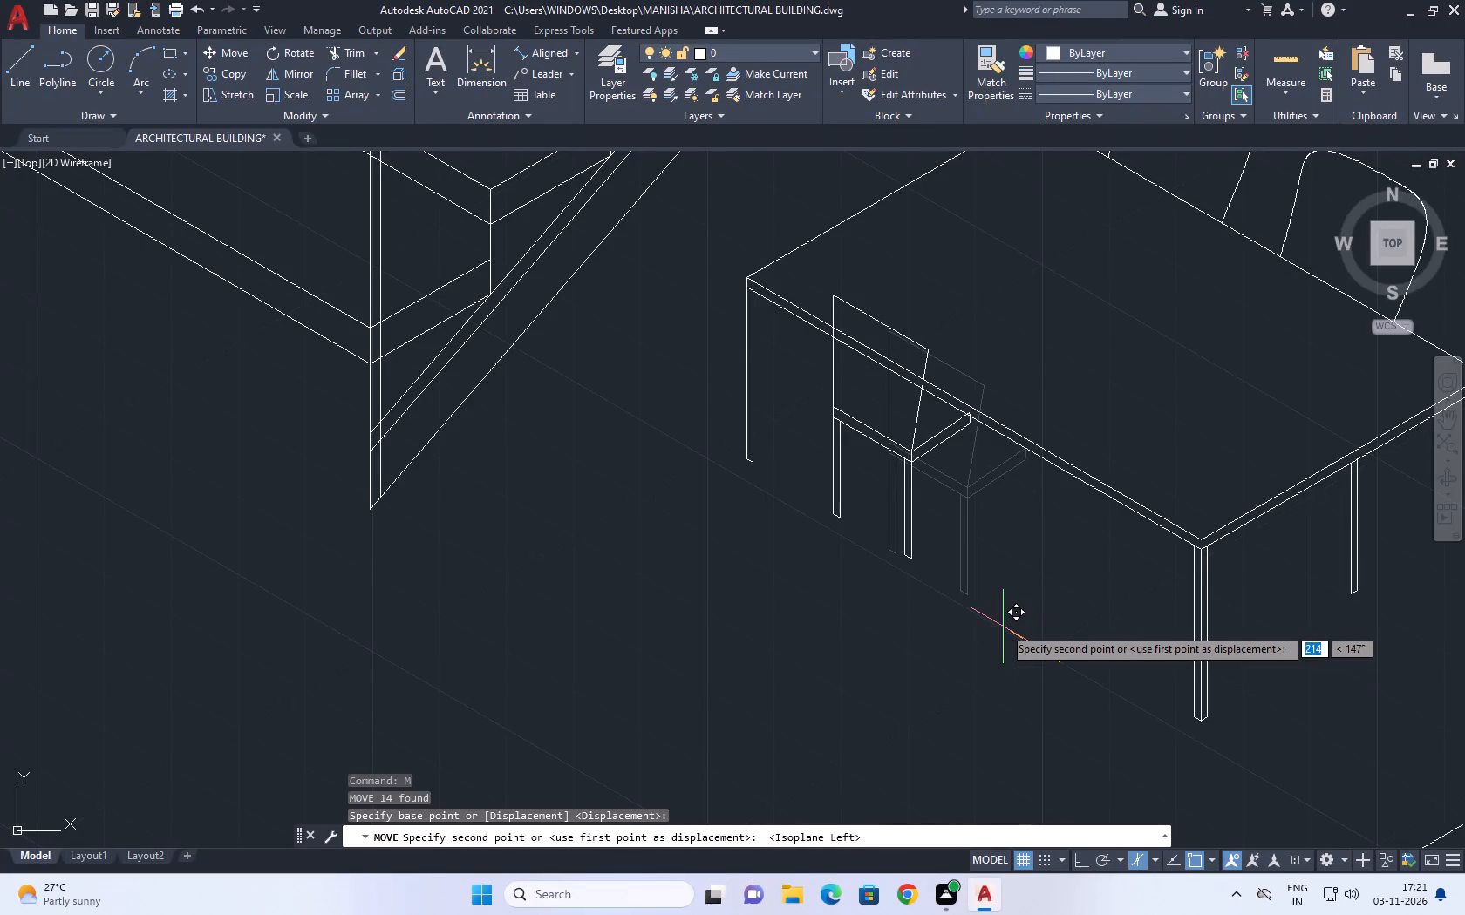
pyautogui.click(1003, 627)
# Stretch the shared end of the chair's upper seat edge and corner arc back to where it meets the table's lower edge line.
pyautogui.scroll(2, 914, 380)
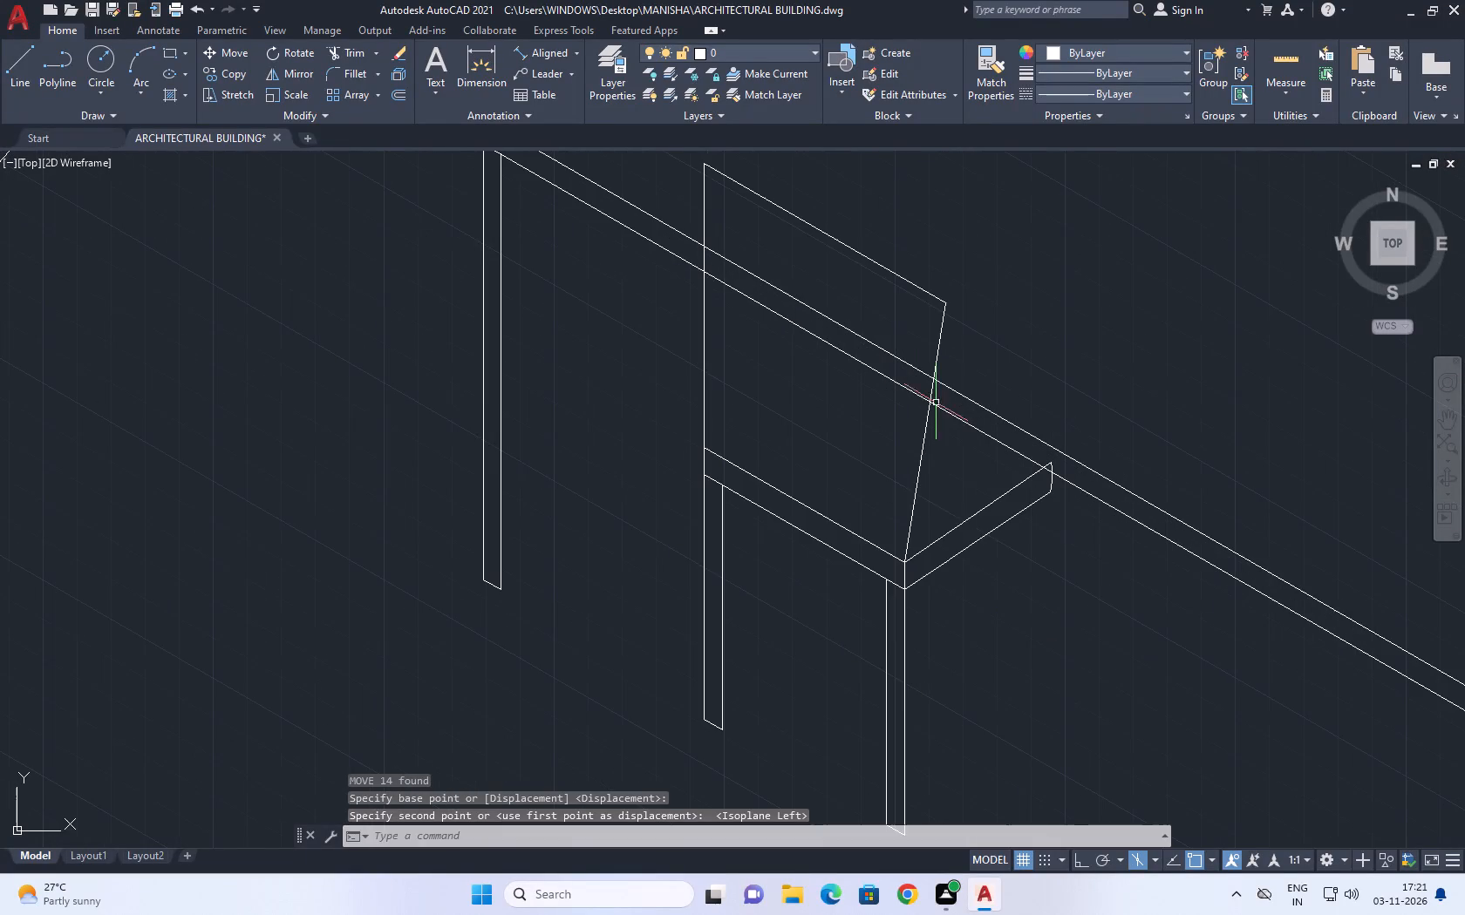
pyautogui.scroll(4, 1046, 451)
pyautogui.click(1100, 440)
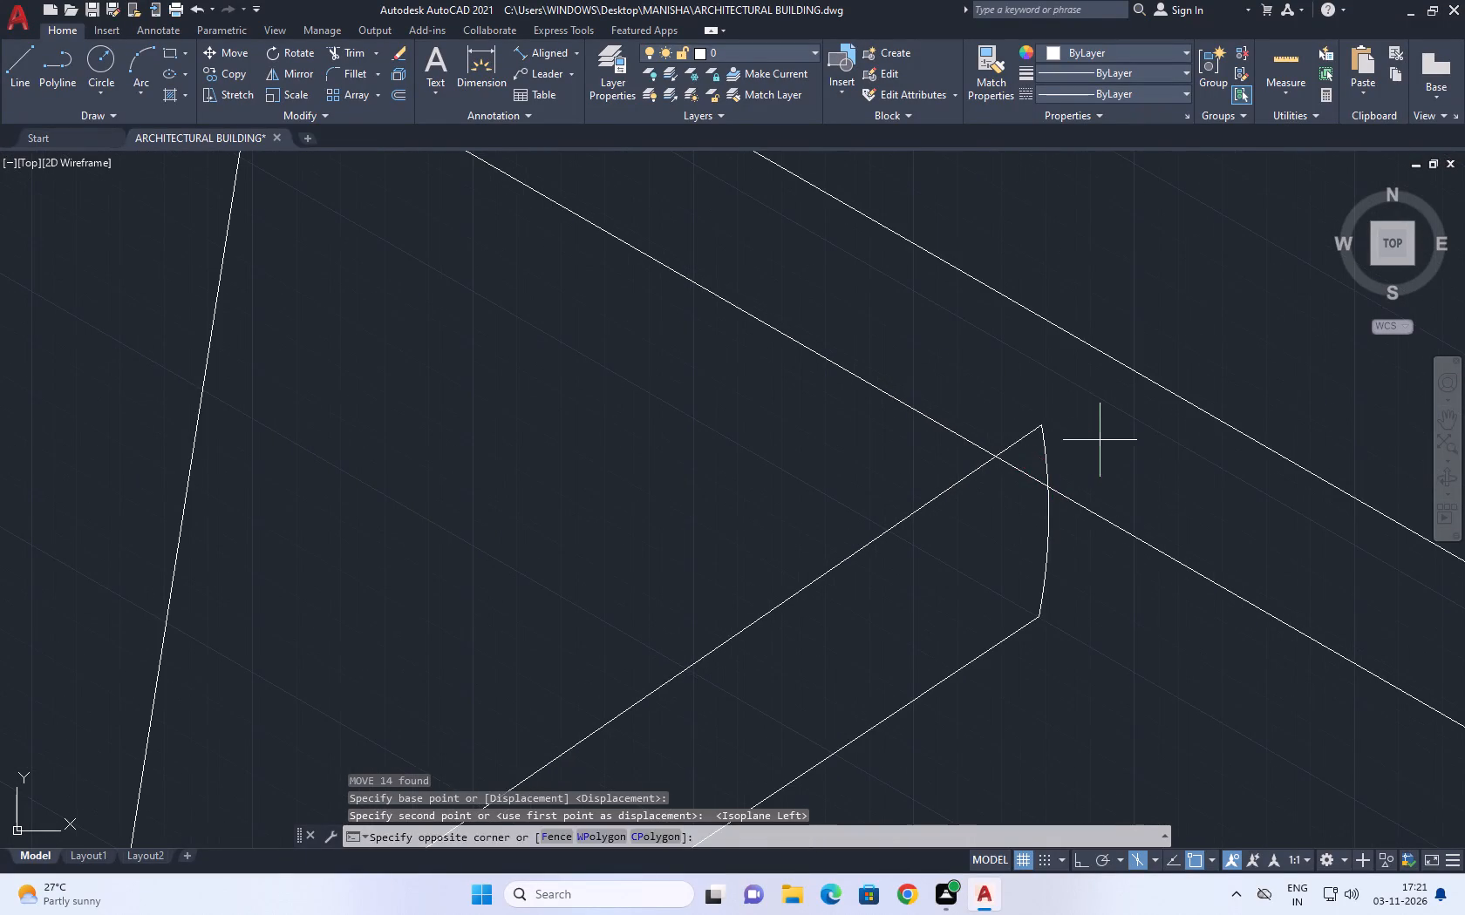
pyautogui.click(964, 417)
pyautogui.click(1043, 423)
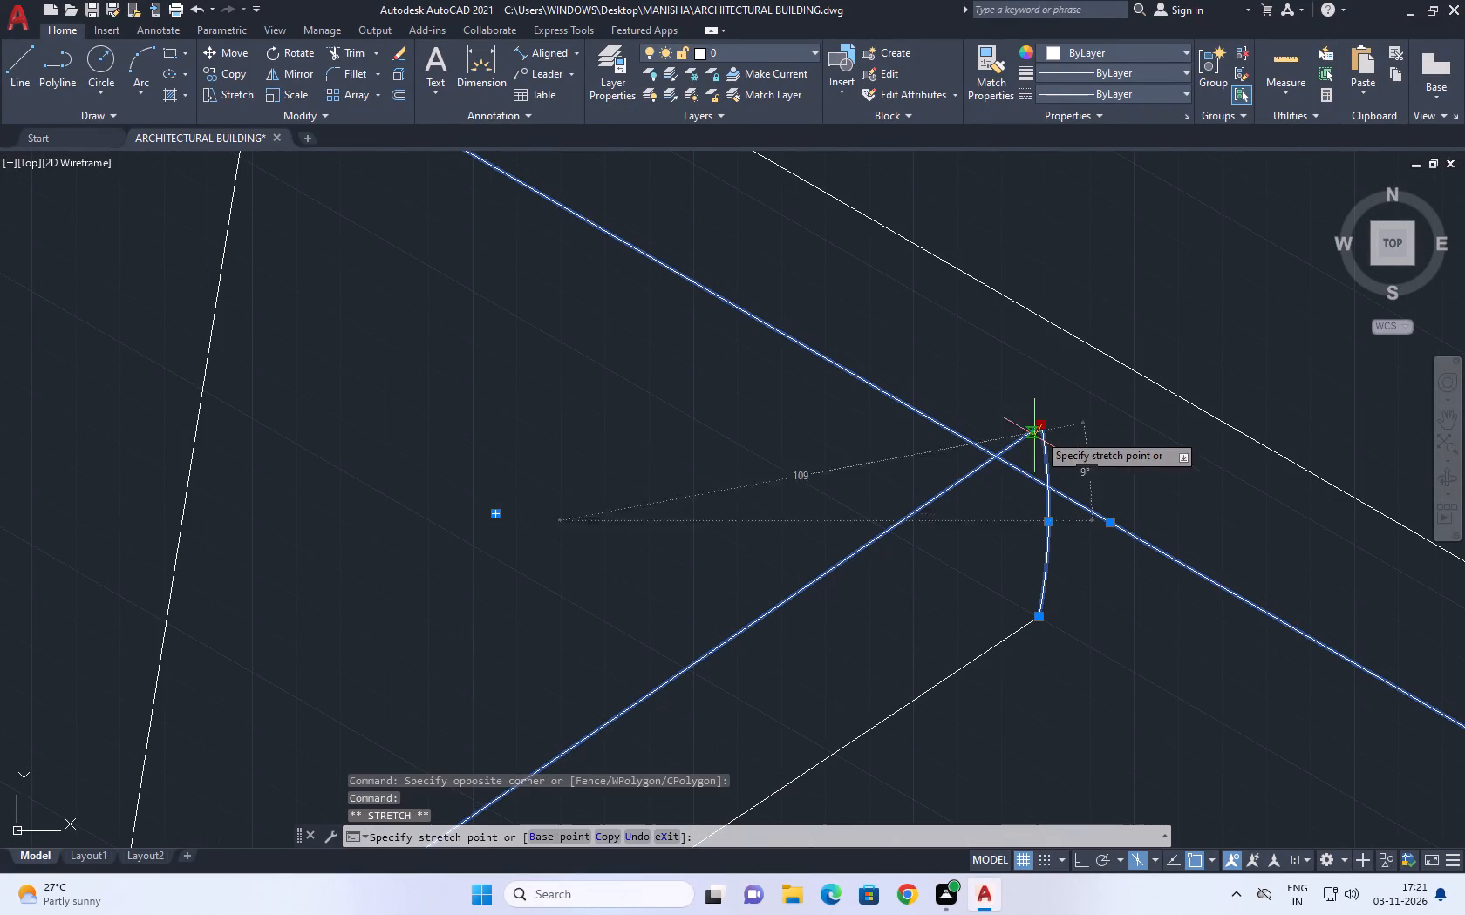
pyautogui.click(995, 461)
pyautogui.scroll(-3, 1014, 501)
pyautogui.press('Escape')
pyautogui.scroll(-3, 1065, 521)
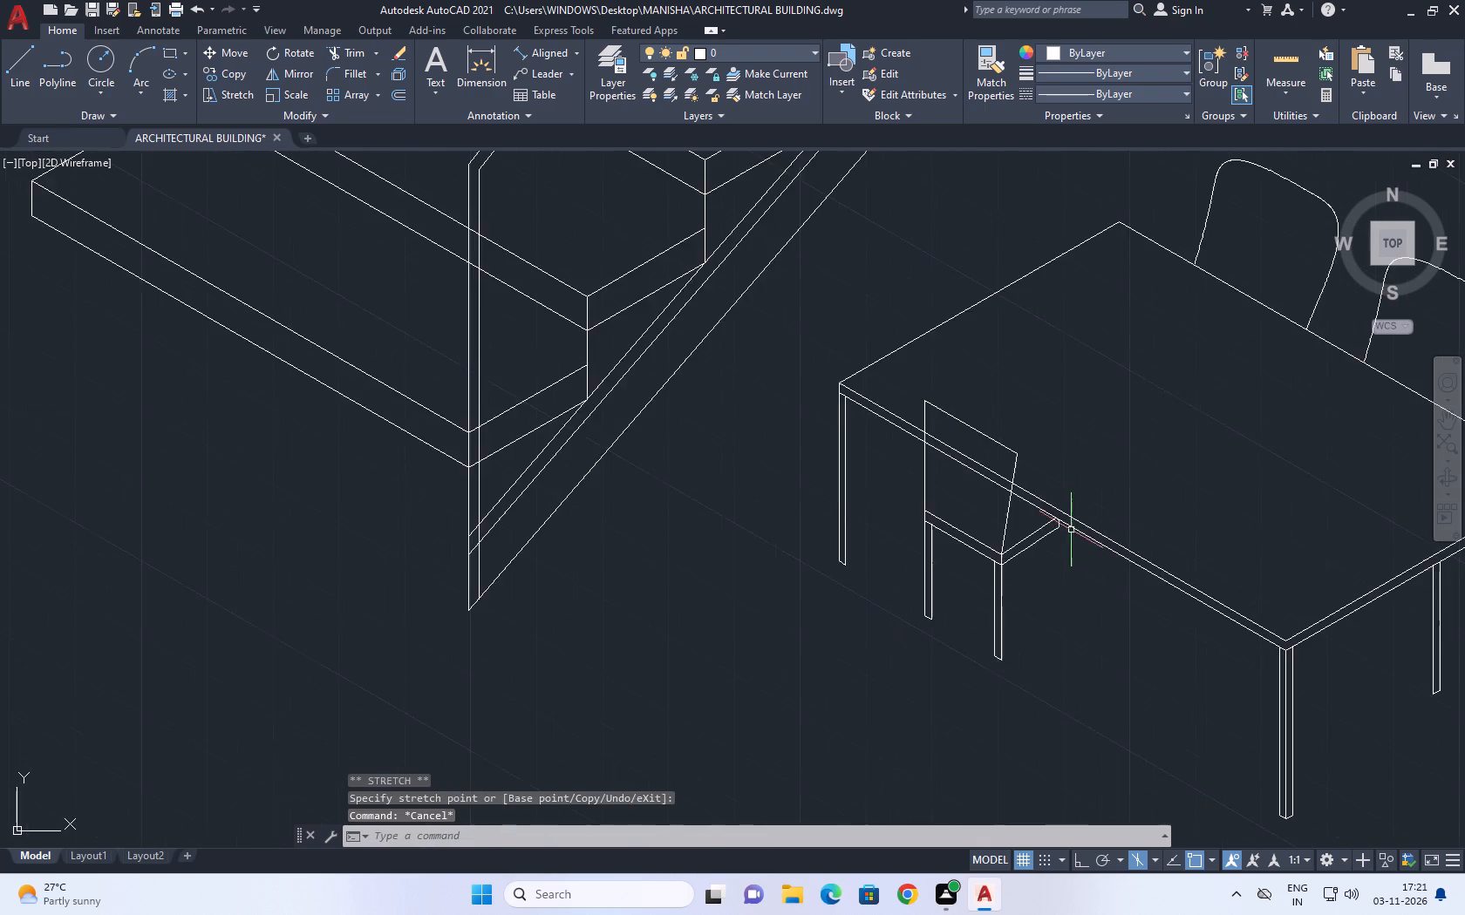
# Stretch the seat arc's lower end back onto the lower seat edge, and shorten that edge to meet the arc.
pyautogui.scroll(6, 1070, 530)
pyautogui.moveTo(925, 551); pyautogui.dragTo(916, 548)
pyautogui.click(869, 521)
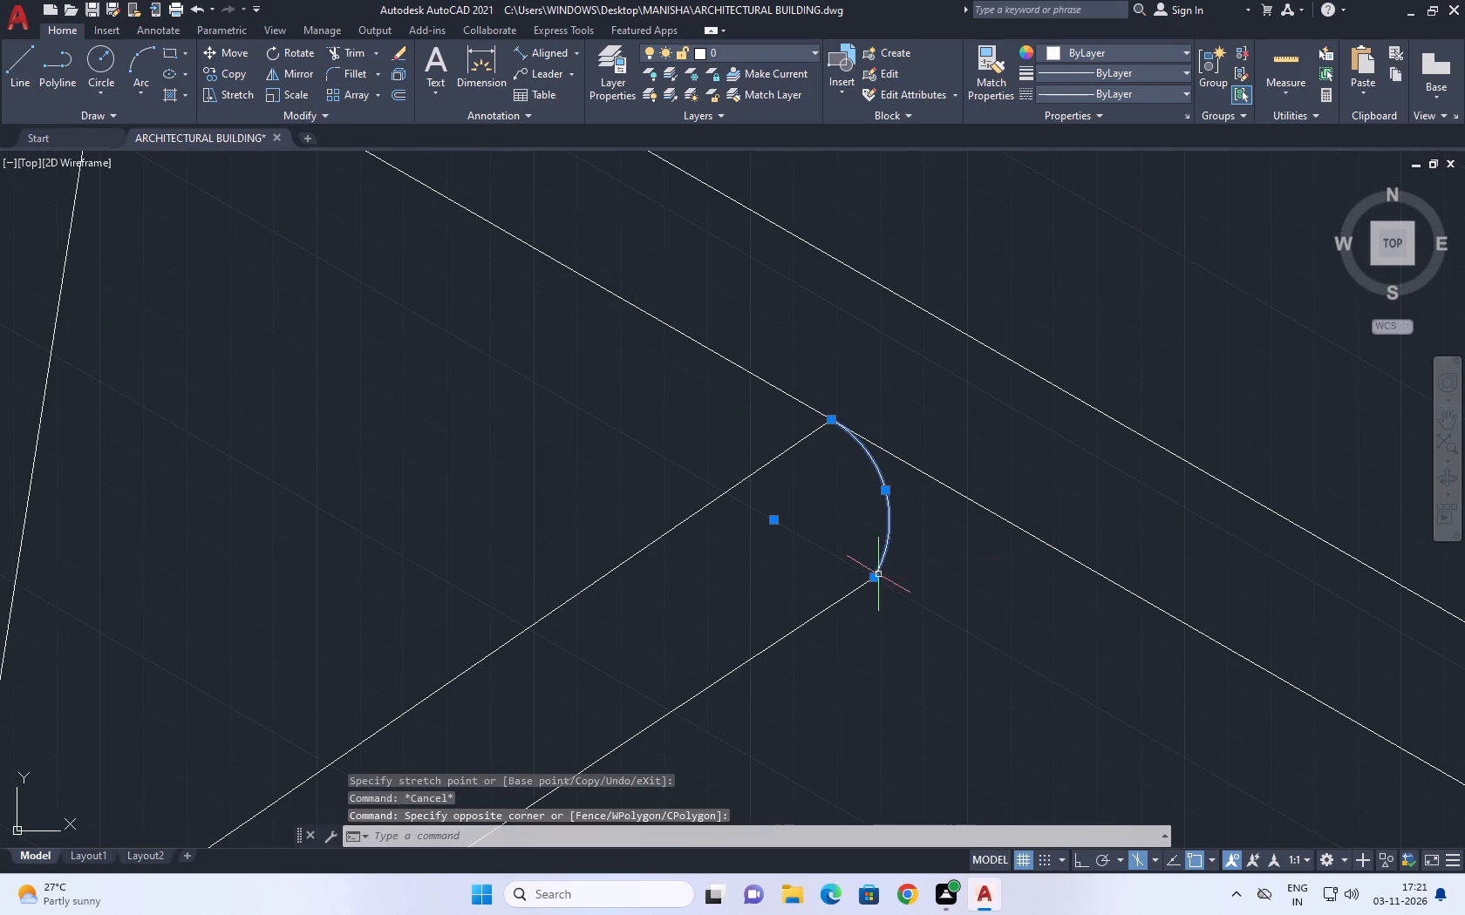
pyautogui.click(872, 574)
pyautogui.click(833, 600)
pyautogui.scroll(2, 857, 588)
pyautogui.click(906, 561)
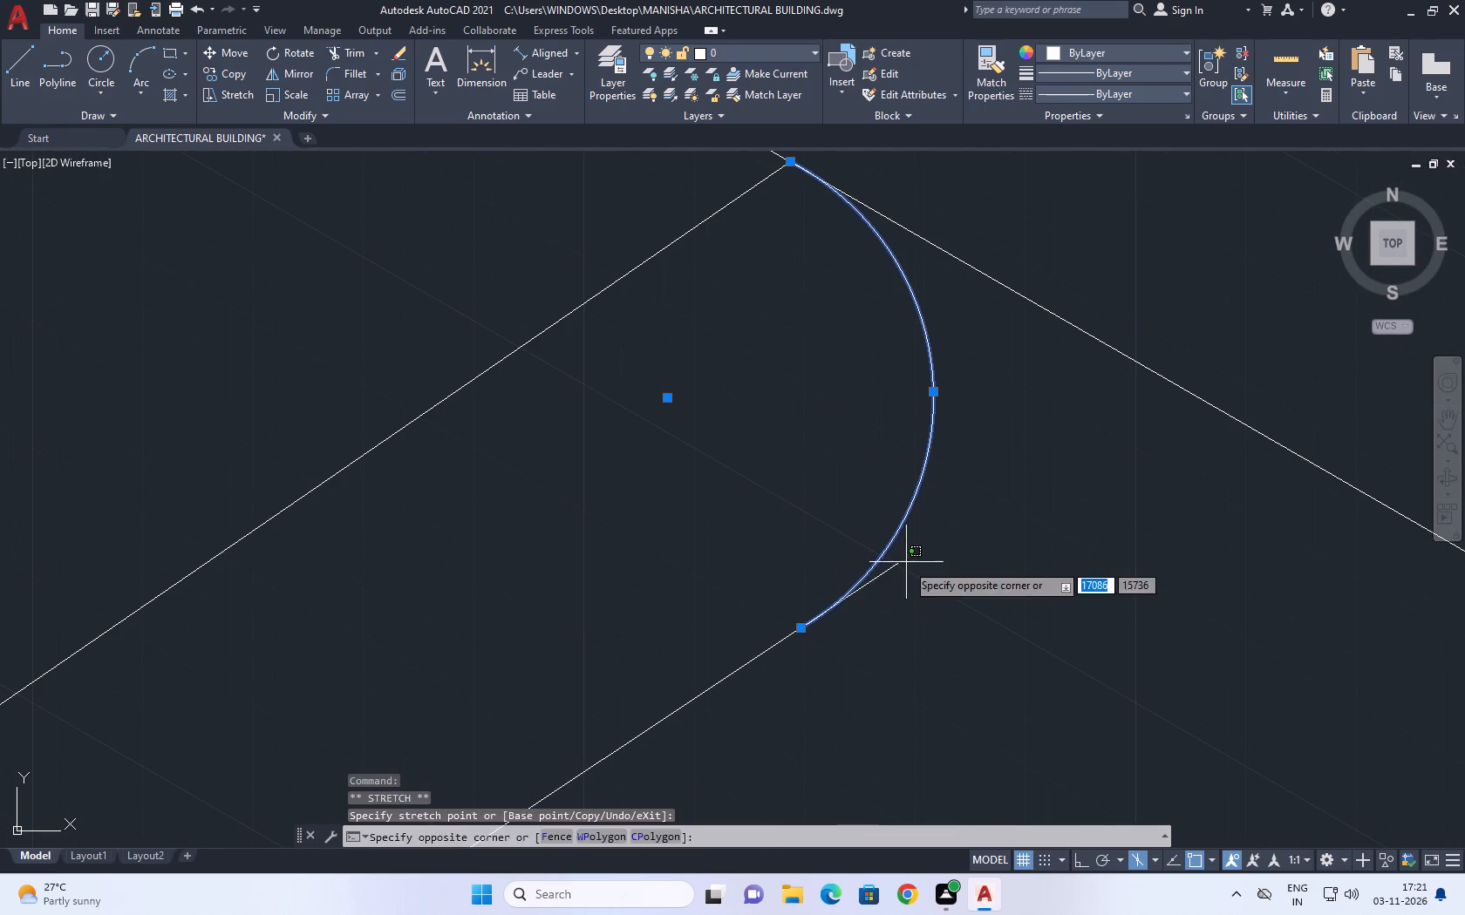
pyautogui.click(890, 582)
pyautogui.click(896, 566)
pyautogui.click(796, 626)
pyautogui.scroll(-4, 821, 621)
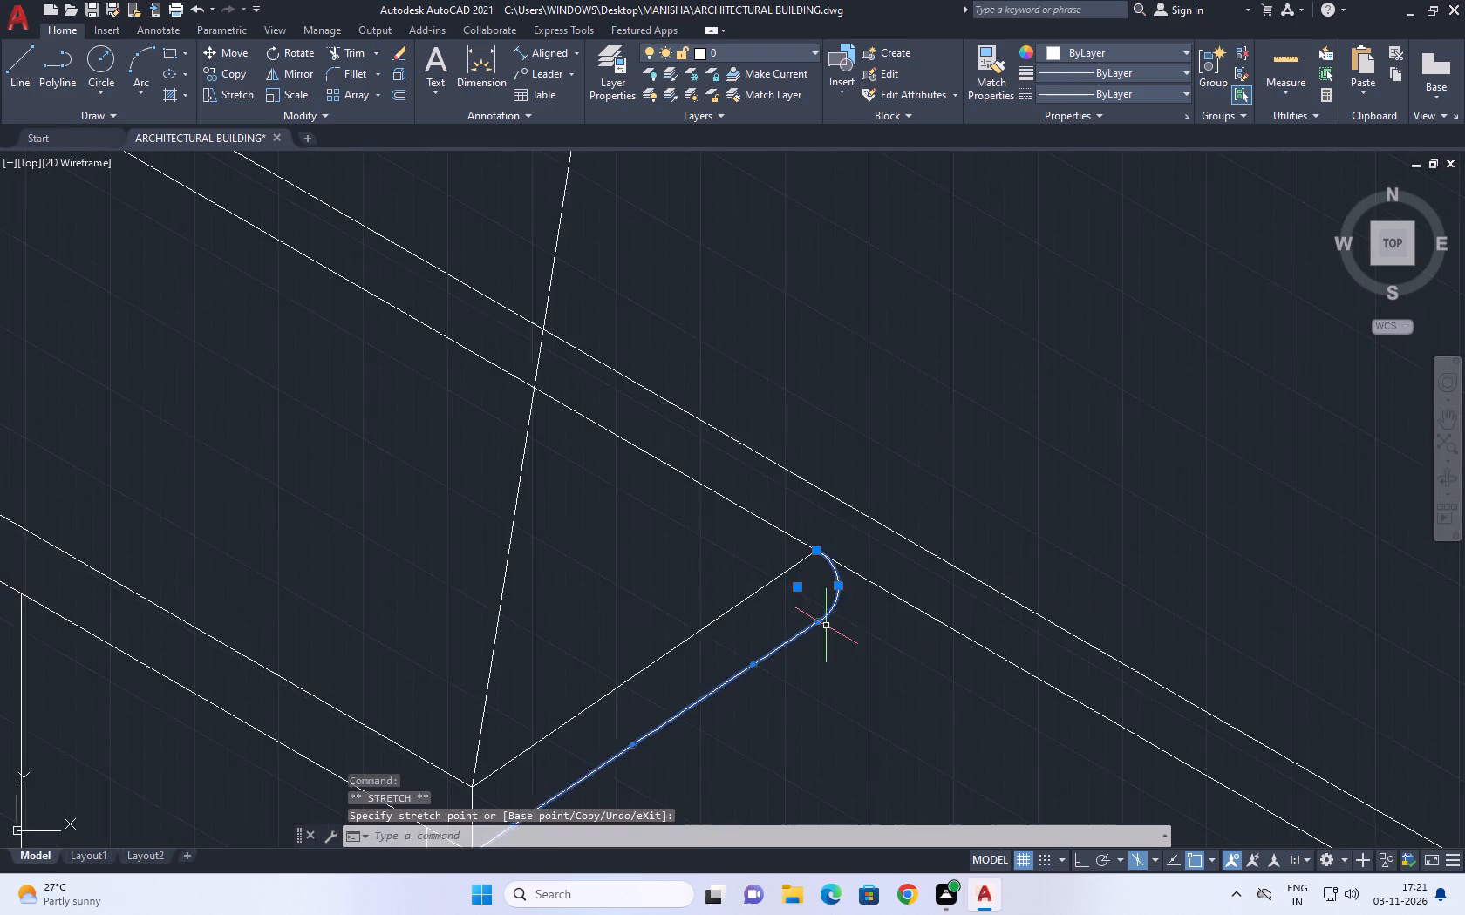
pyautogui.scroll(-3, 826, 626)
pyautogui.press('Escape')
# Trim the table edge lines that pass behind the chair's backrest.
pyautogui.moveTo(706, 567); pyautogui.dragTo(722, 584, button='middle')
pyautogui.press('t')
pyautogui.press('r')
pyautogui.press('space')
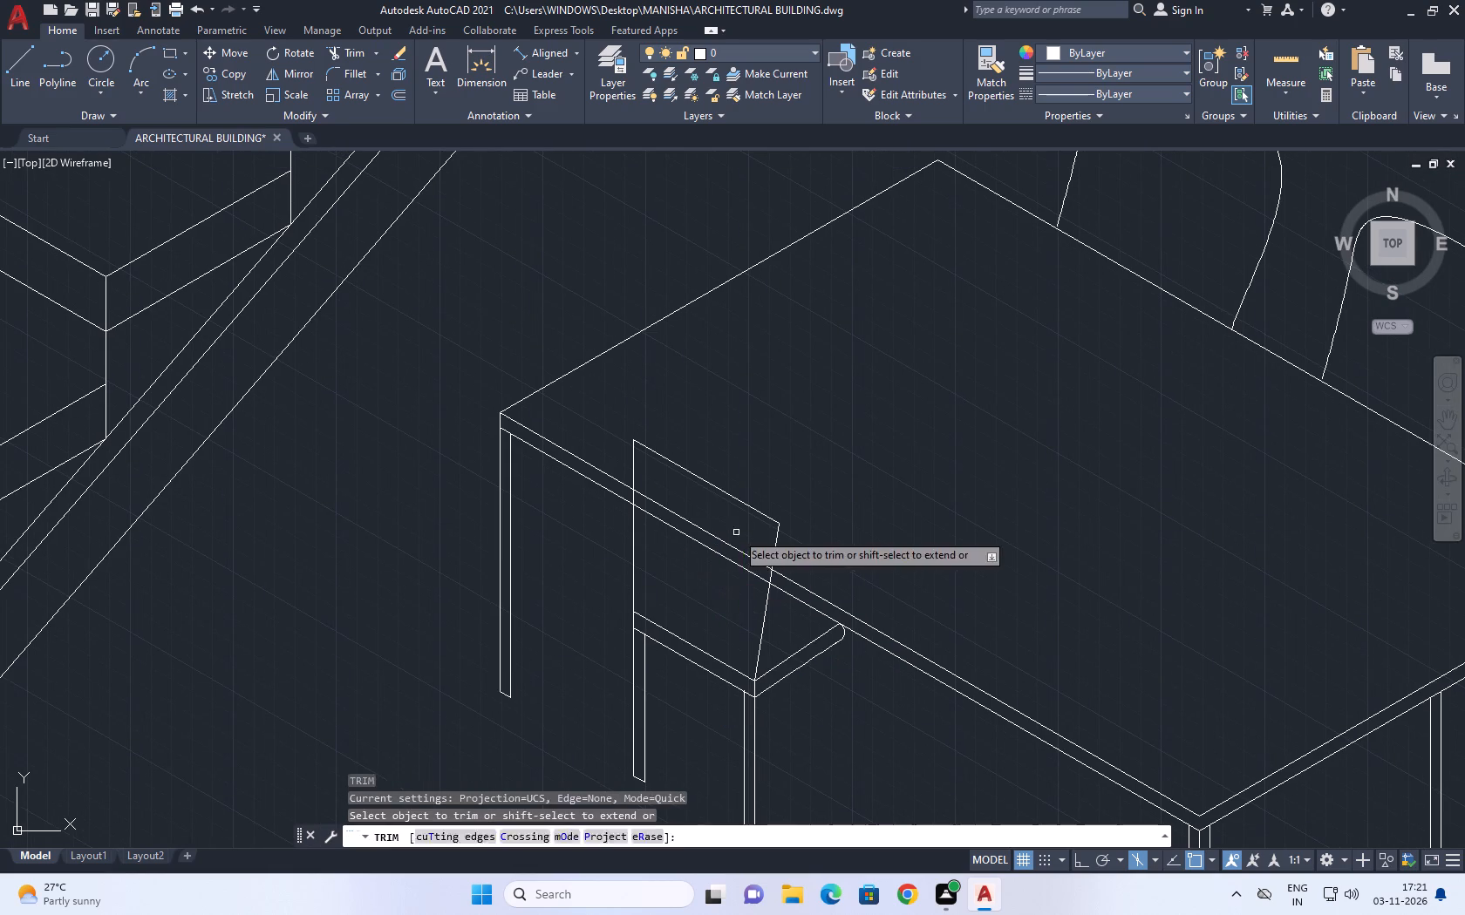
pyautogui.click(736, 532)
pyautogui.click(703, 583)
pyautogui.scroll(-2, 798, 552)
pyautogui.press('Escape')
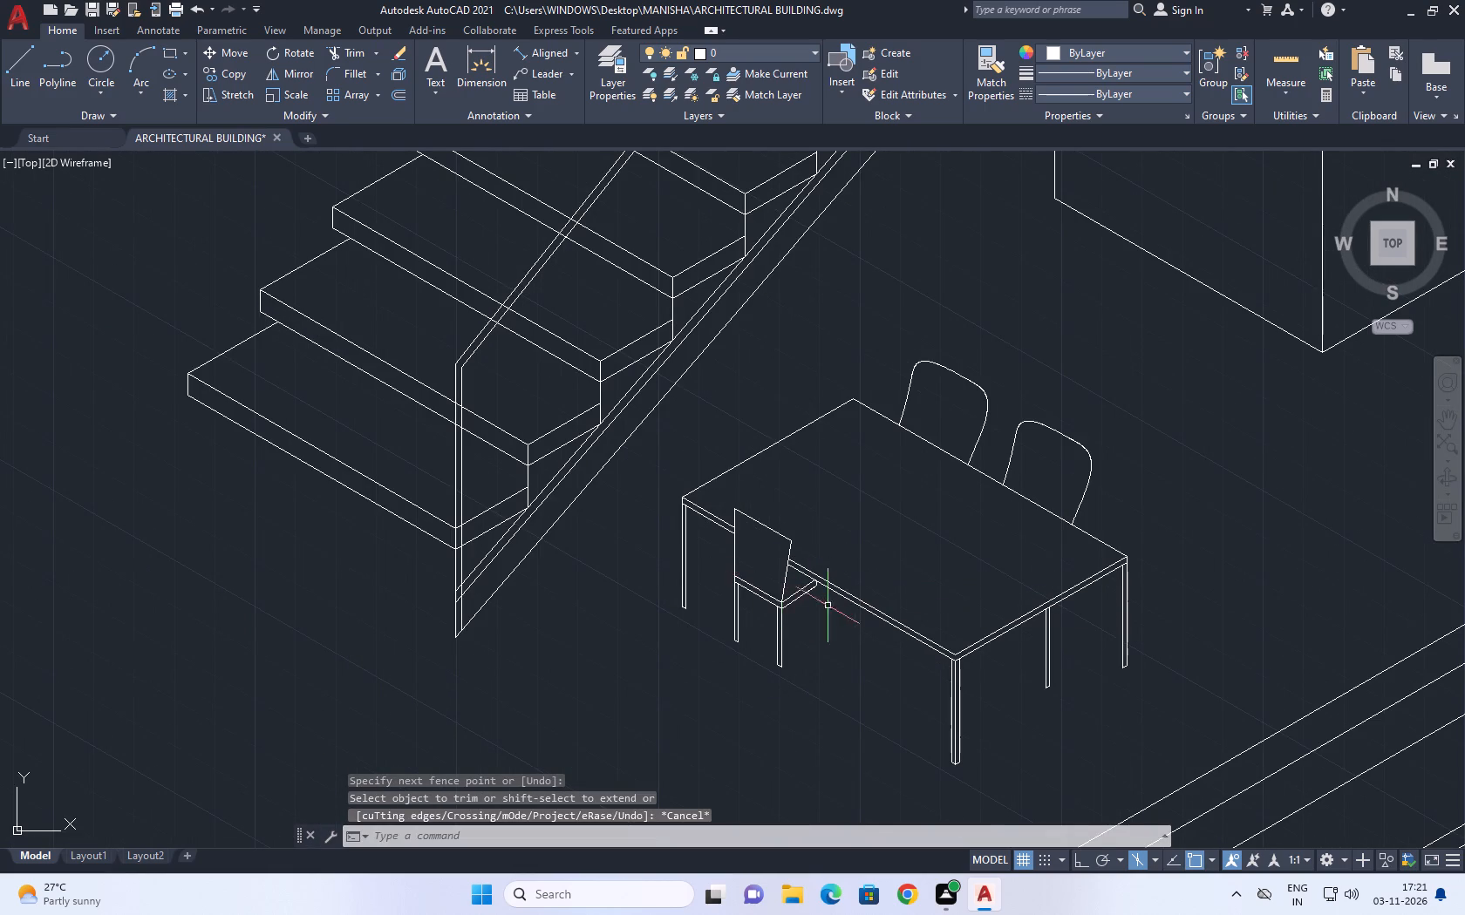
# Copy the whole chair along the table's long near edge, with ortho on, to a spot near the front corner.
pyautogui.moveTo(841, 613); pyautogui.dragTo(903, 570, button='middle')
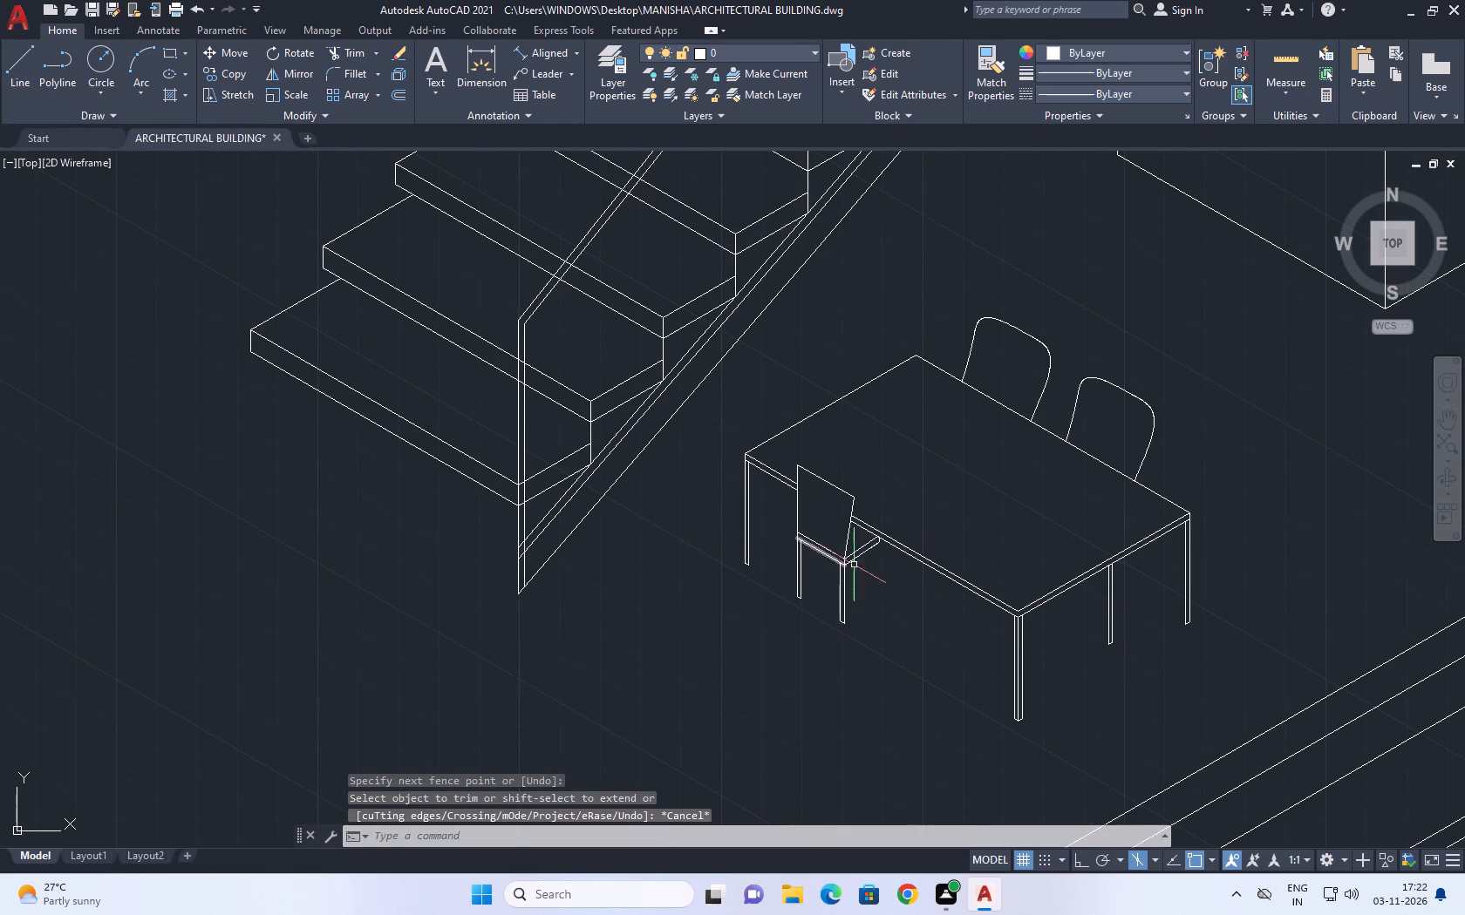
pyautogui.click(773, 450)
pyautogui.click(896, 674)
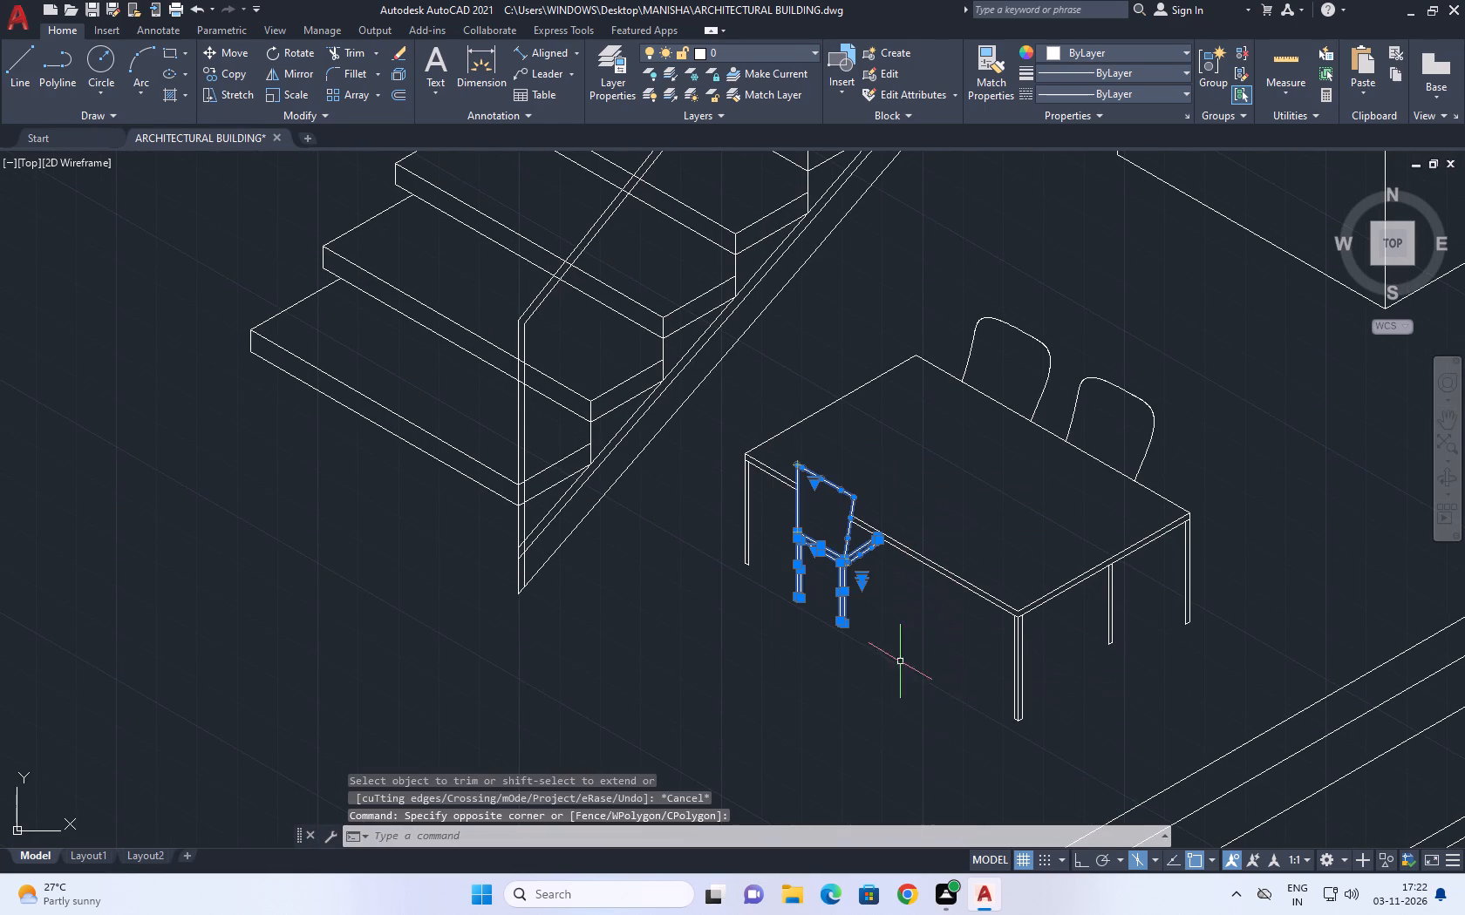
pyautogui.write('co')
pyautogui.press('space')
pyautogui.click(896, 623)
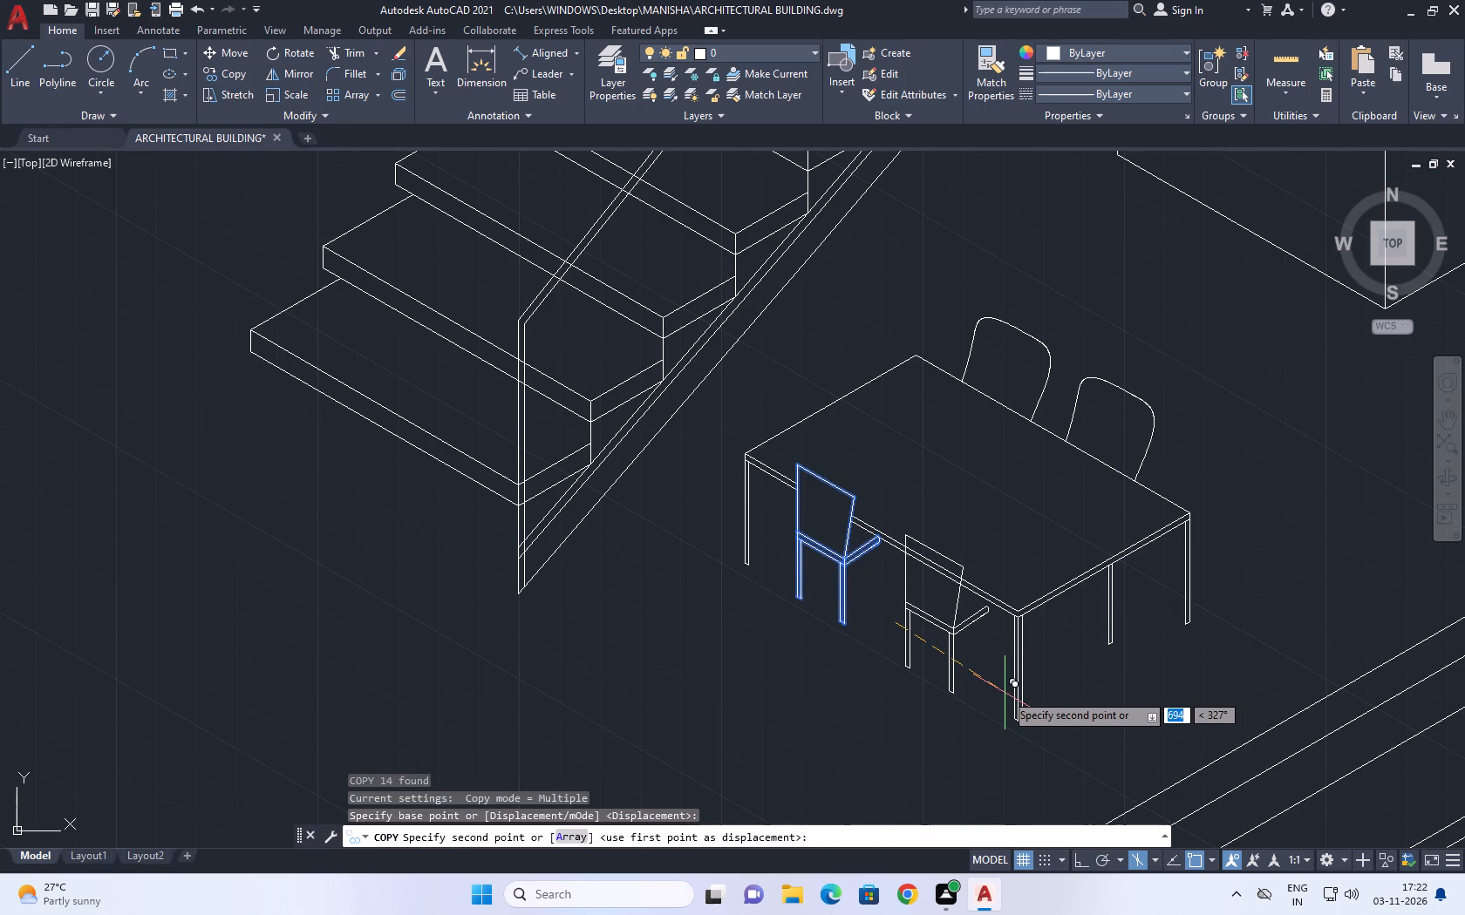
pyautogui.press('F8')
pyautogui.click(1005, 694)
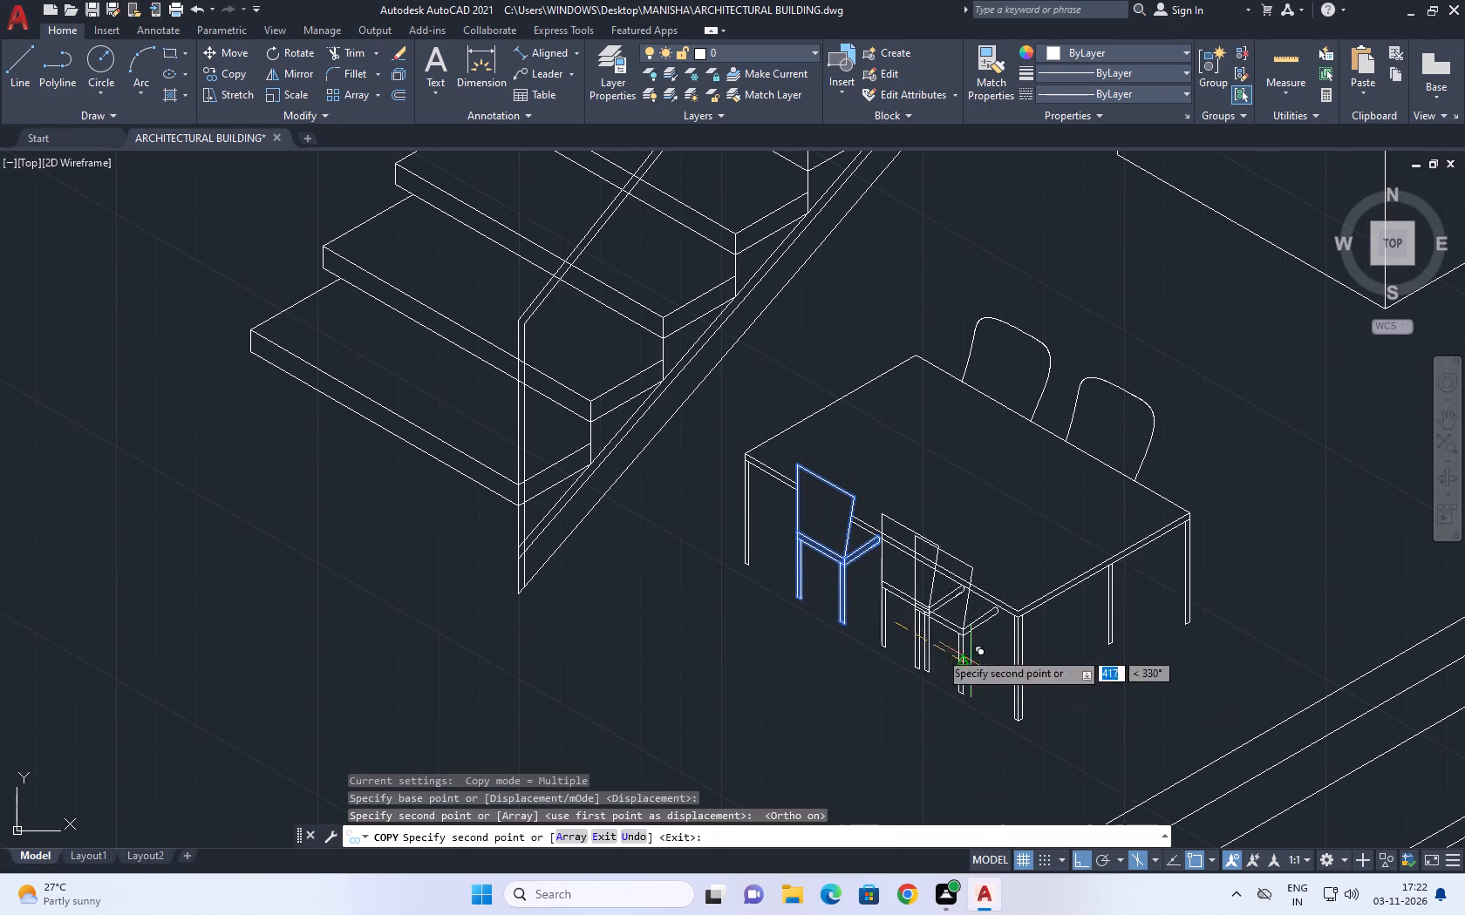
pyautogui.press('Escape')
# Trim the table edge lines running behind the copied chair's backrest.
pyautogui.write('tr')
pyautogui.press('space')
pyautogui.click(943, 576)
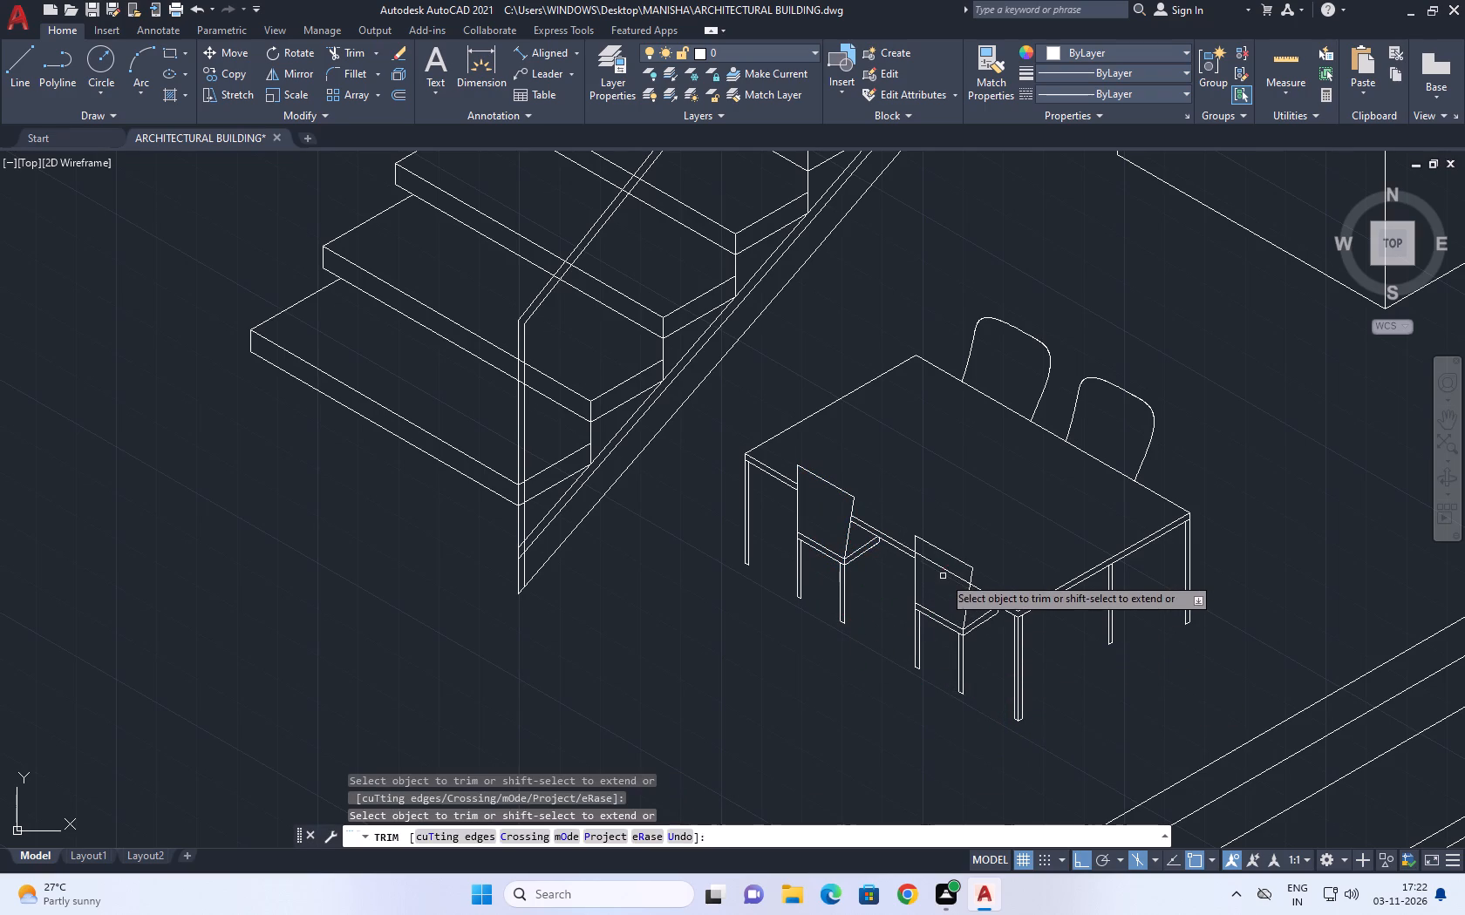
pyautogui.click(944, 569)
pyautogui.press('Escape')
# Select the complete dining table with its four chairs and convert it to a block named "dininig".
pyautogui.moveTo(974, 648); pyautogui.dragTo(941, 589, button='middle')
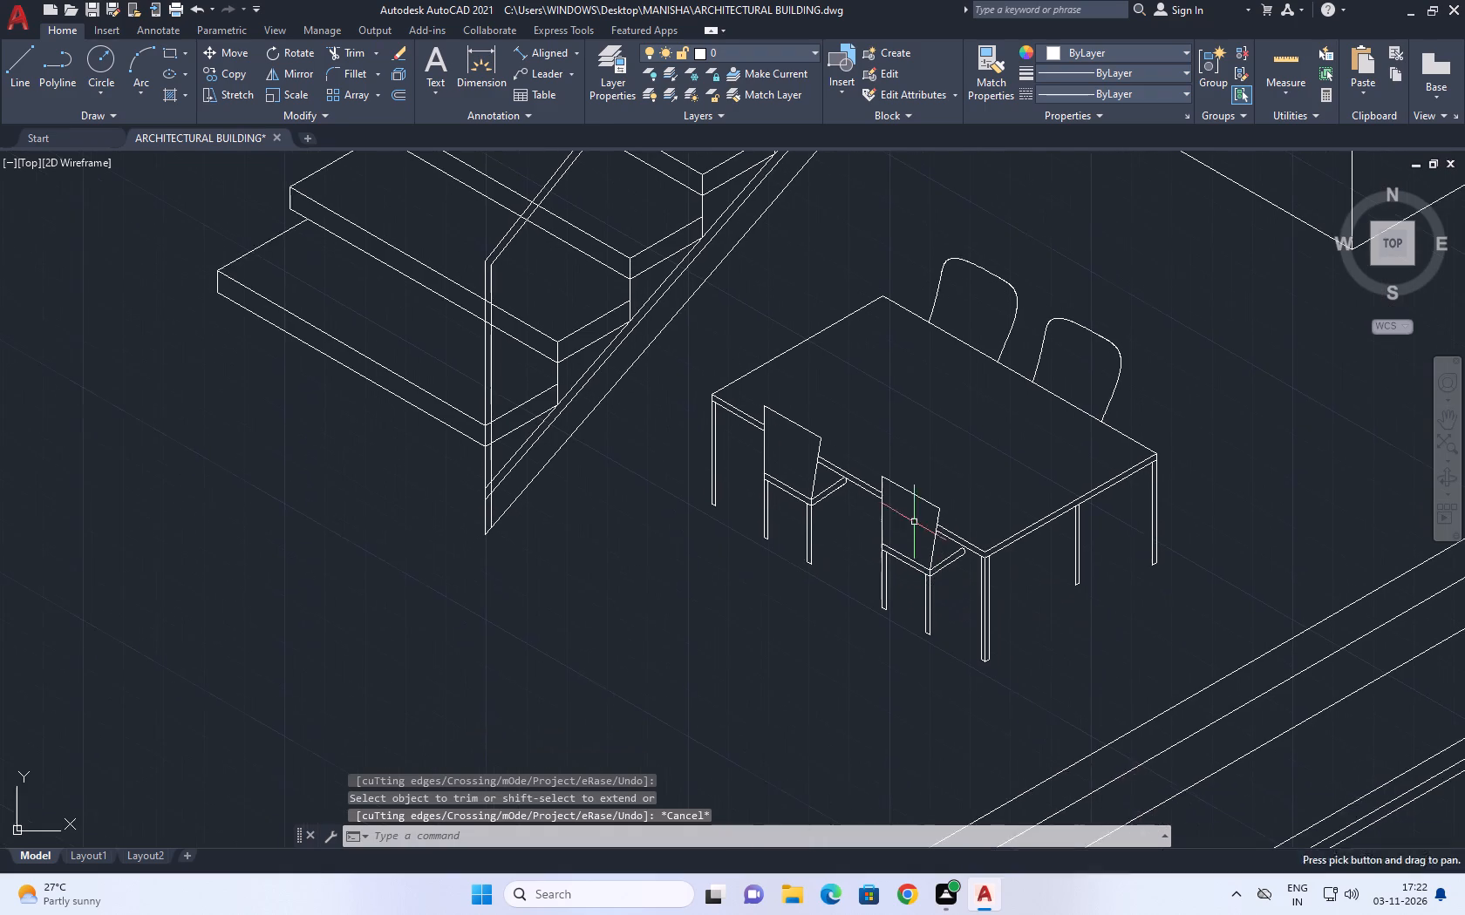
pyautogui.scroll(-2, 897, 523)
pyautogui.moveTo(962, 559); pyautogui.dragTo(932, 492, button='middle')
pyautogui.moveTo(934, 523); pyautogui.dragTo(899, 499, button='middle')
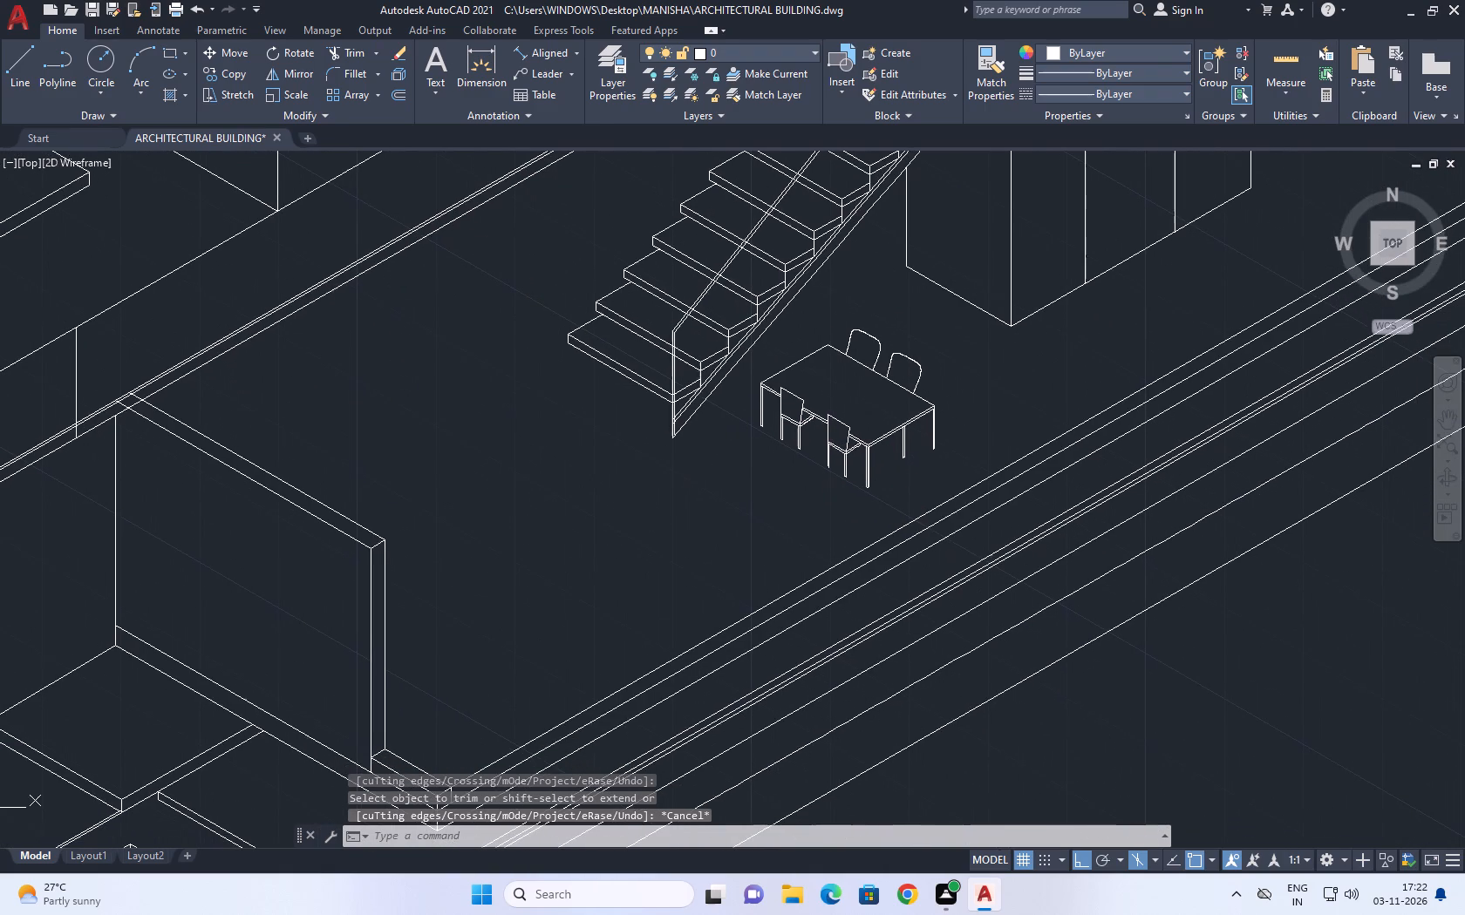
pyautogui.moveTo(894, 433); pyautogui.dragTo(893, 455, button='middle')
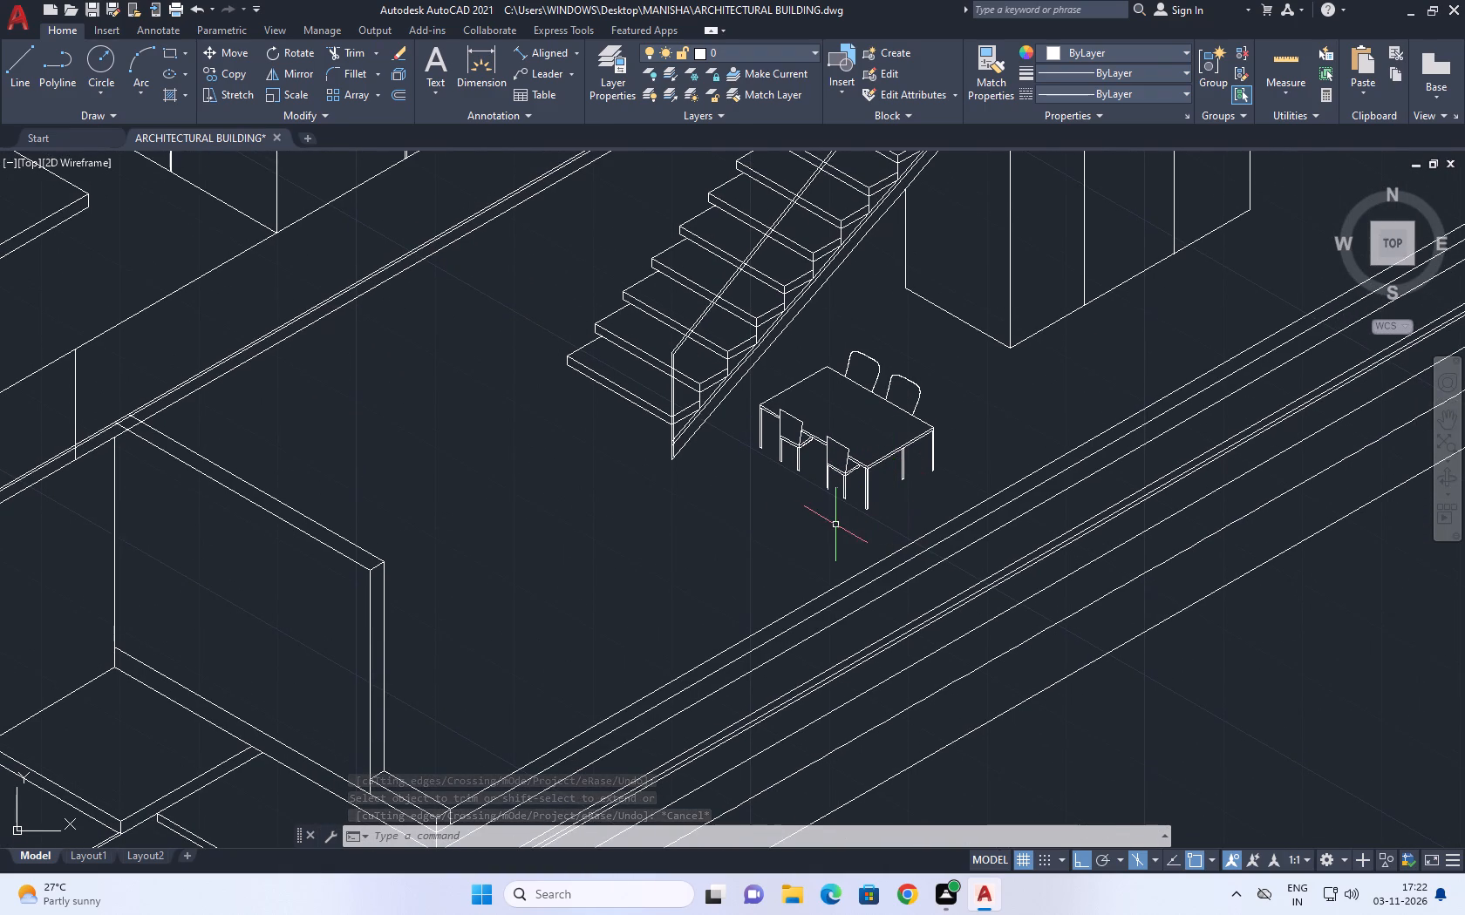
pyautogui.scroll(2, 765, 366)
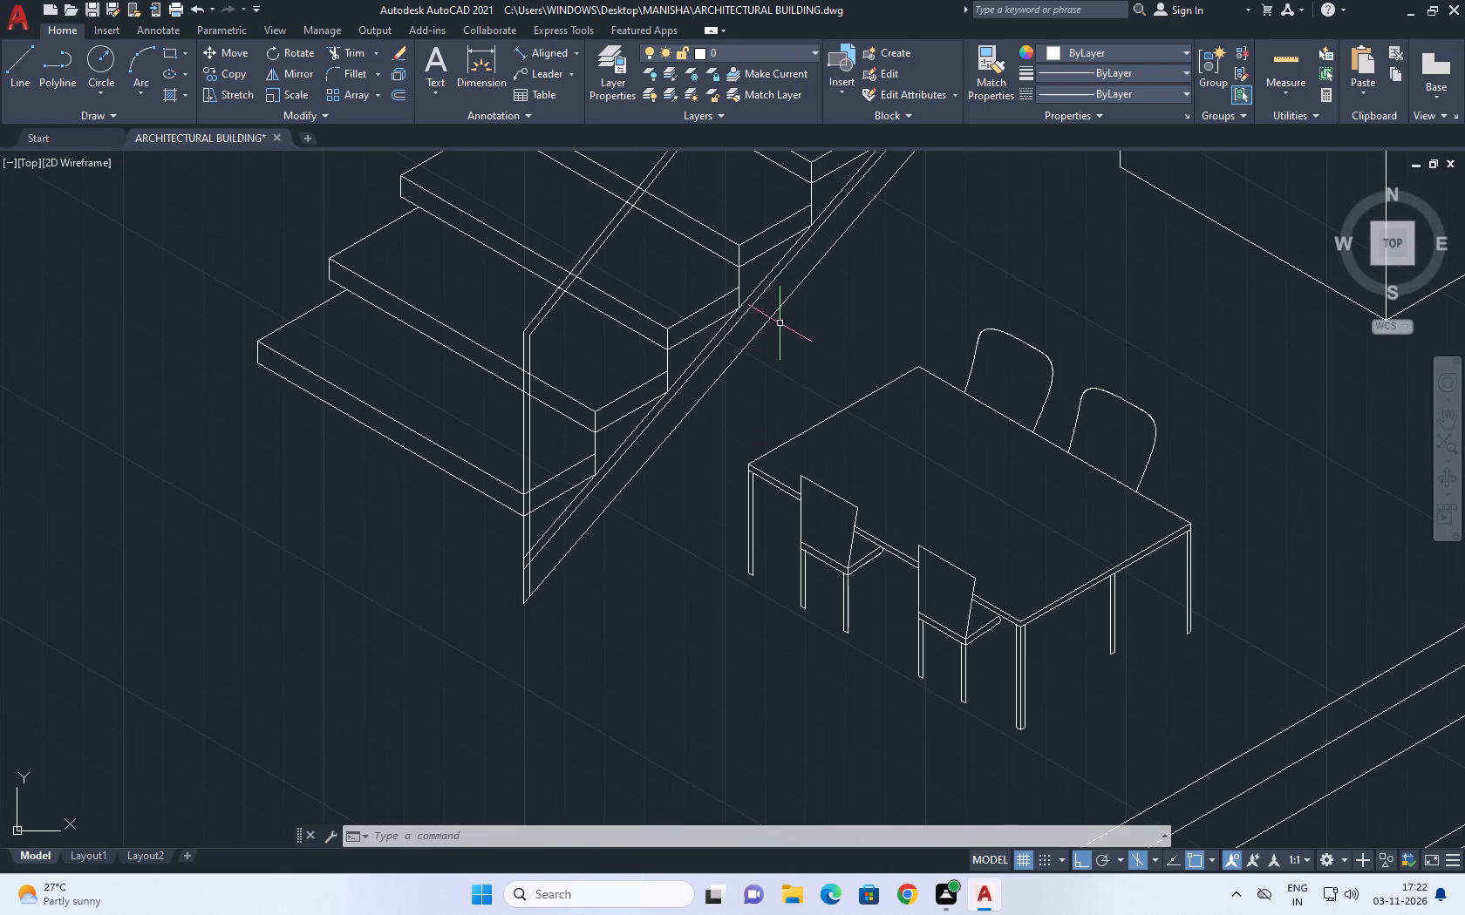
pyautogui.click(1156, 335)
pyautogui.click(799, 660)
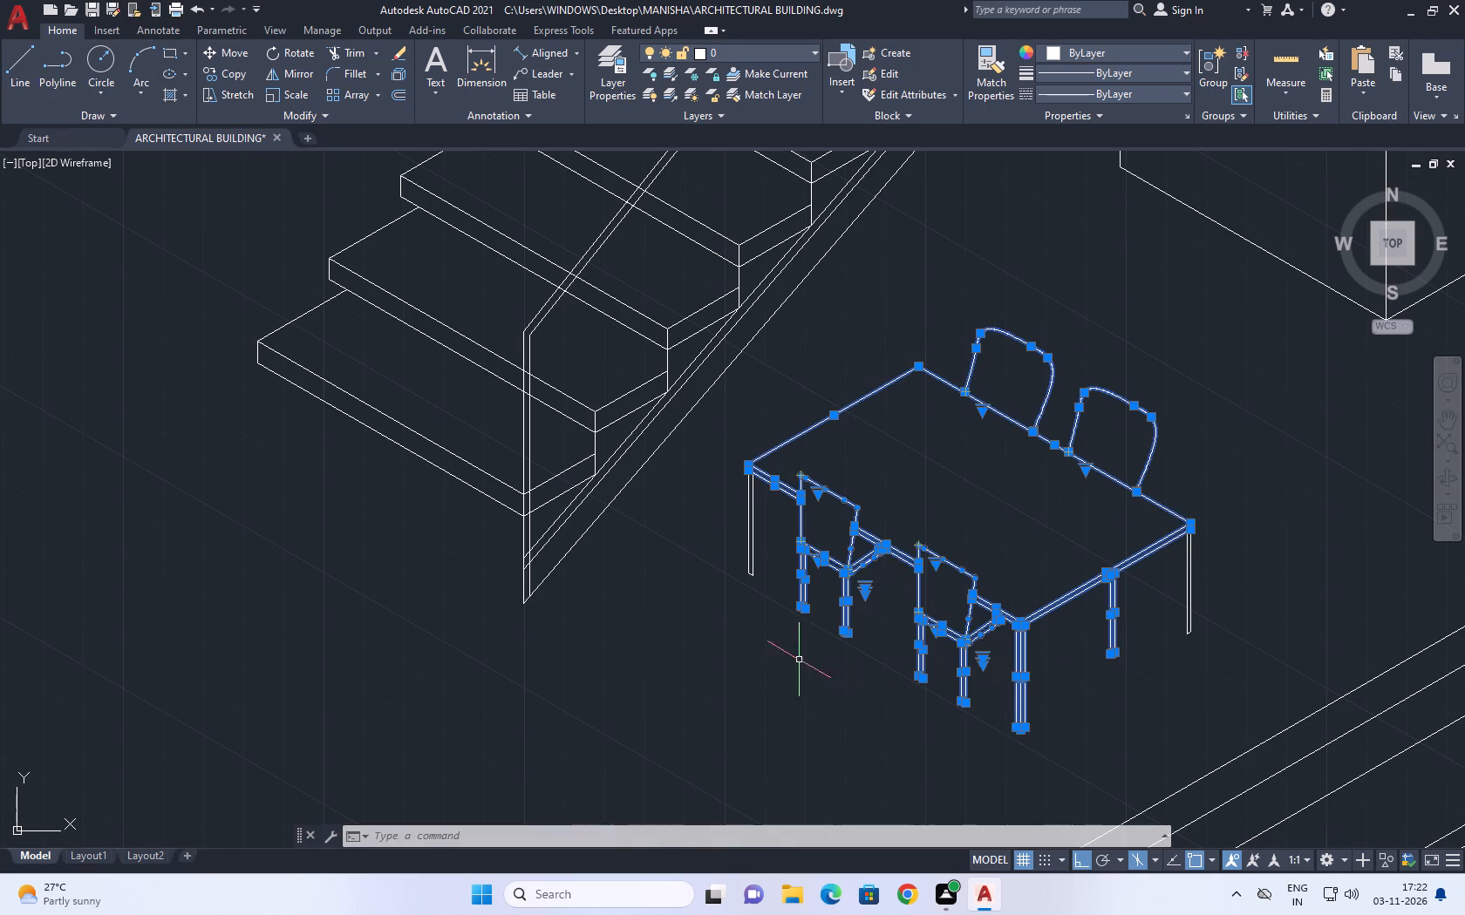
pyautogui.click(1223, 503)
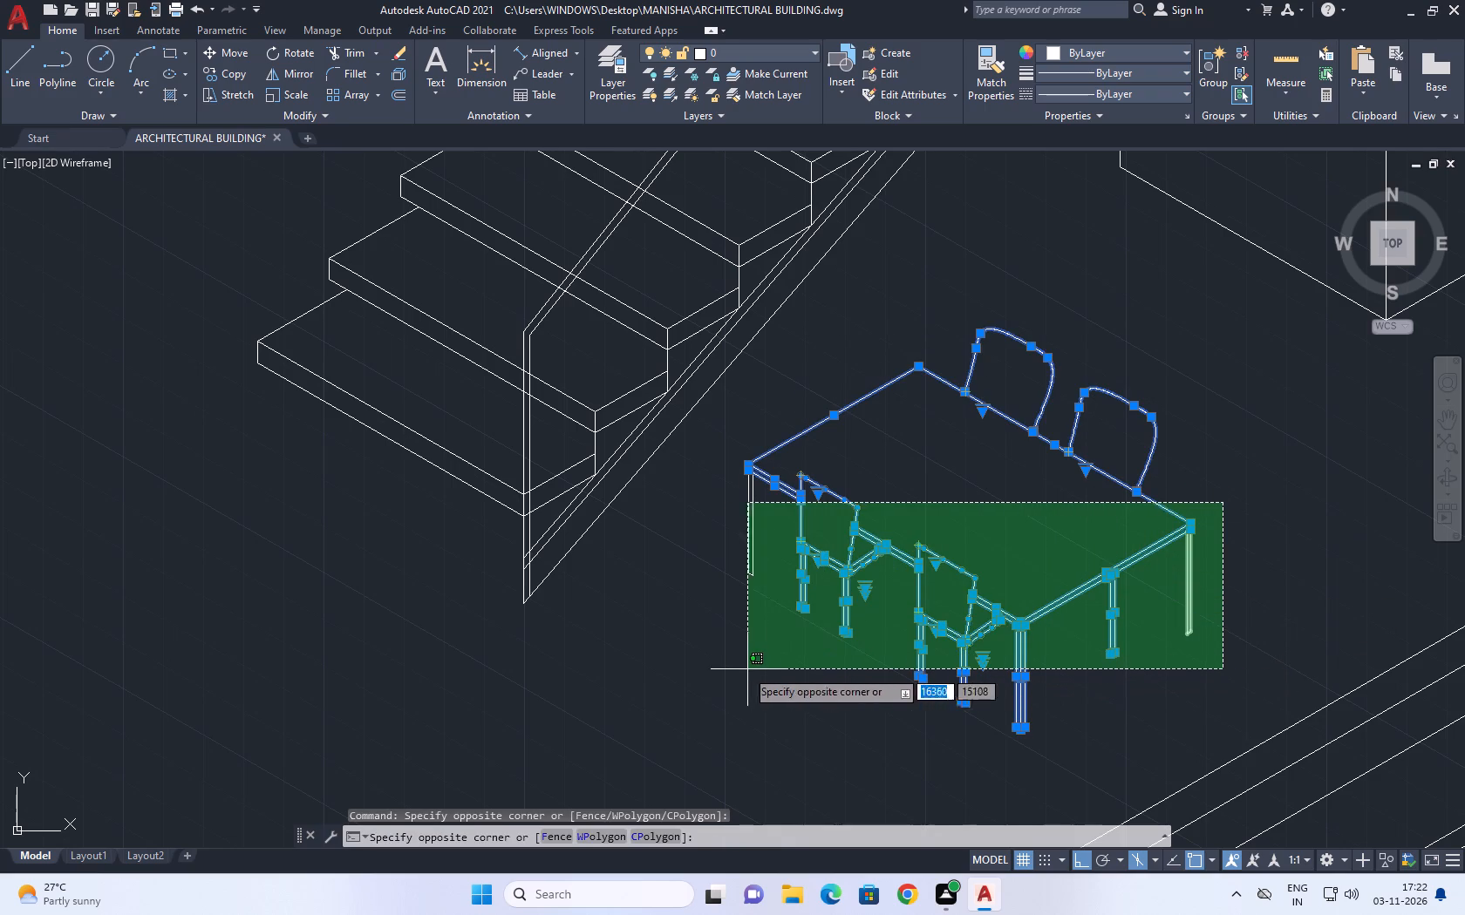
pyautogui.click(702, 669)
pyautogui.moveTo(1246, 569); pyautogui.dragTo(1158, 587)
pyautogui.moveTo(845, 647); pyautogui.dragTo(801, 646)
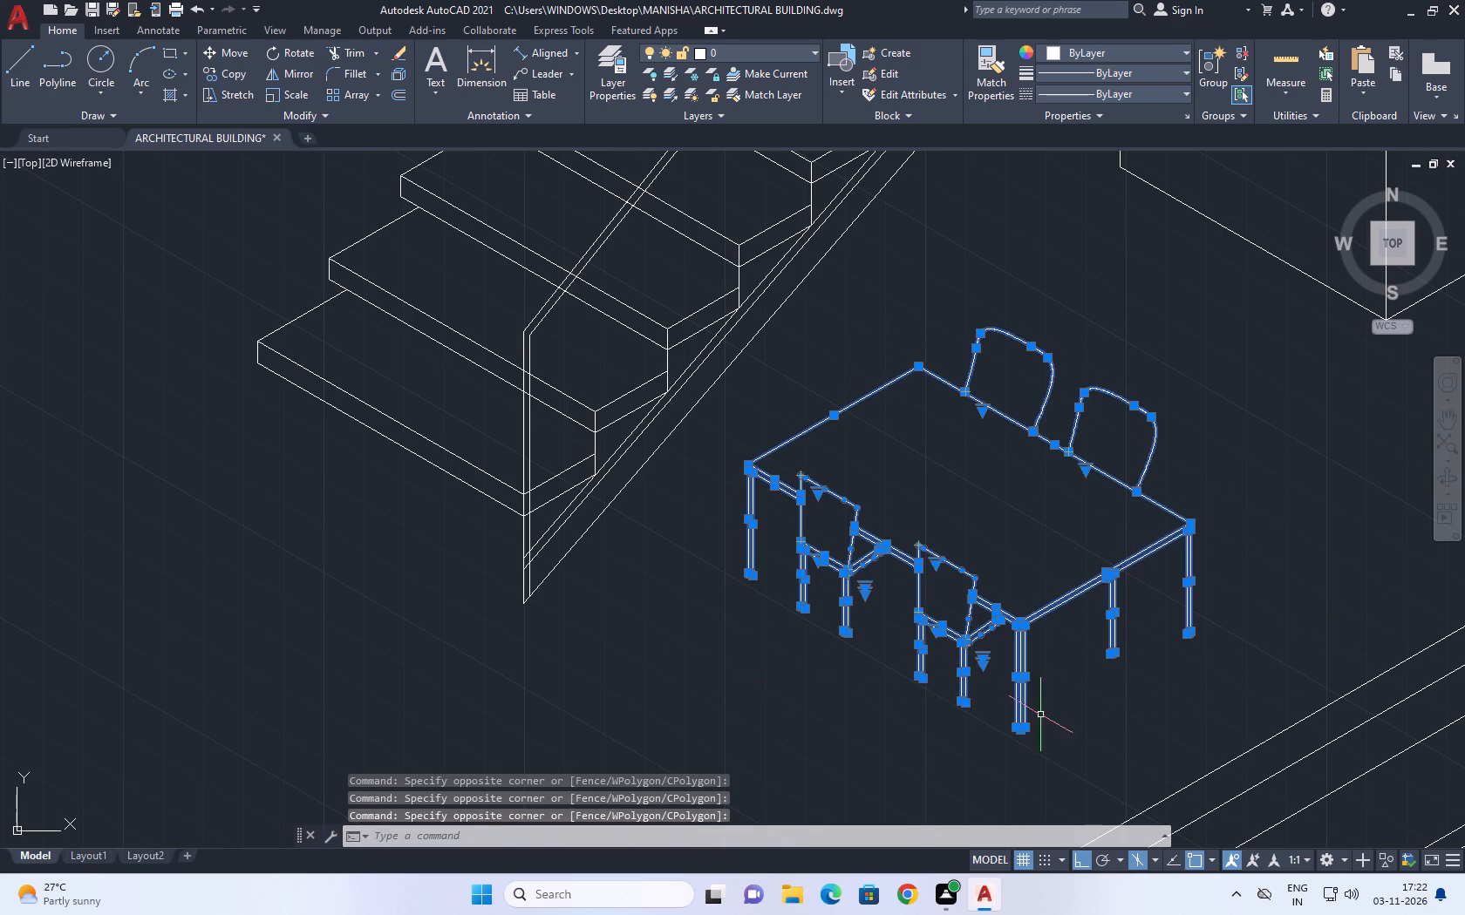
pyautogui.moveTo(1040, 756); pyautogui.dragTo(1012, 690)
pyautogui.moveTo(951, 546); pyautogui.dragTo(904, 526)
pyautogui.moveTo(979, 418); pyautogui.dragTo(992, 466, button='middle')
pyautogui.scroll(1, 992, 467)
pyautogui.write('b')
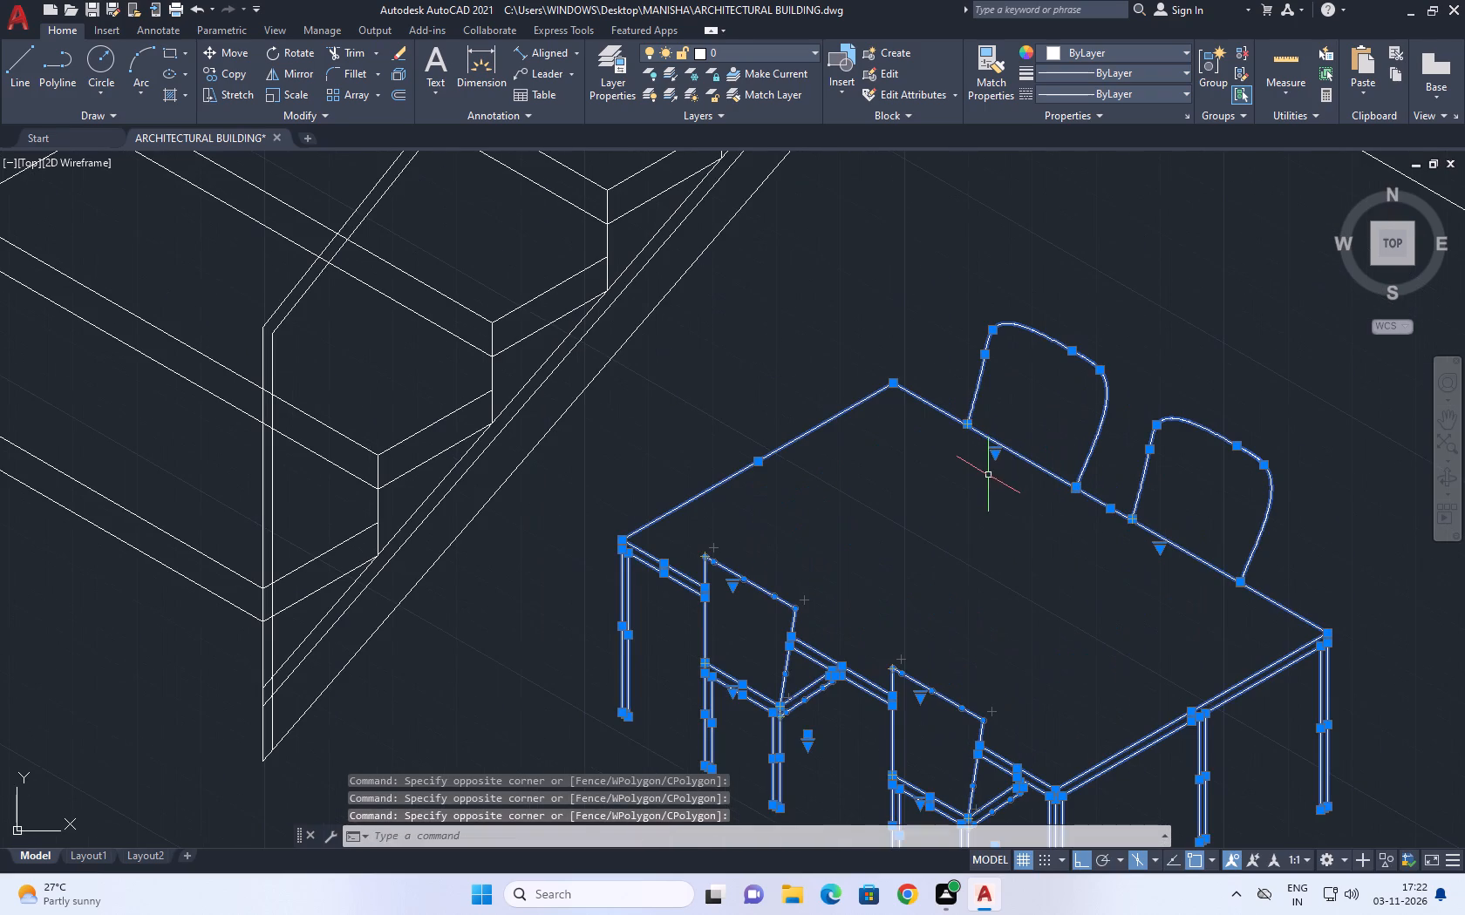
pyautogui.press('space')
pyautogui.press('d')
pyautogui.press('i')
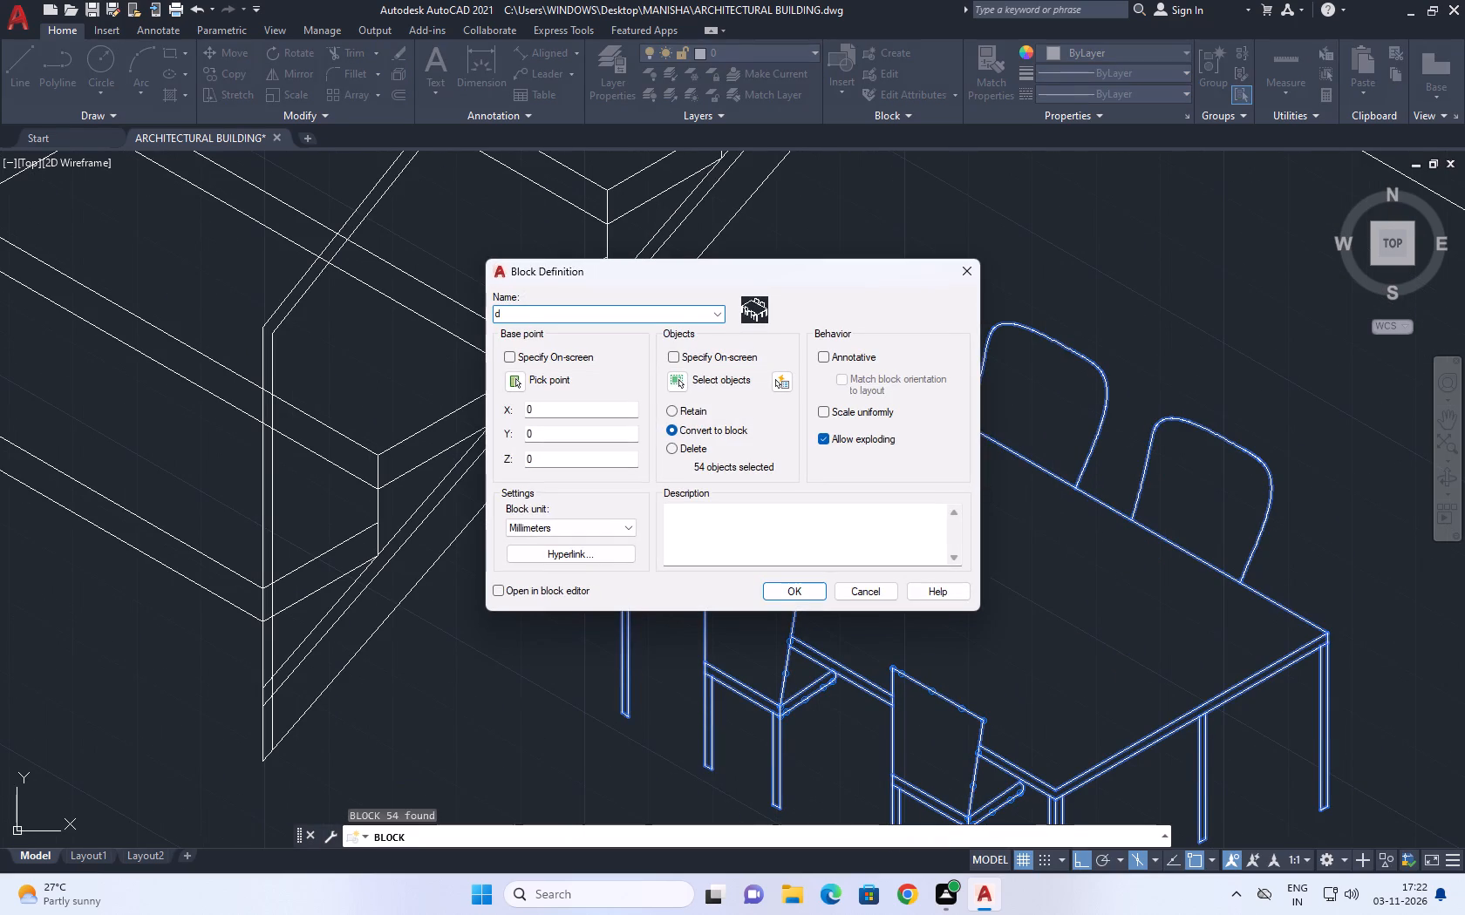
pyautogui.press('m')
pyautogui.press('BackSpace')
pyautogui.press('n')
pyautogui.write('in')
pyautogui.write('ig')
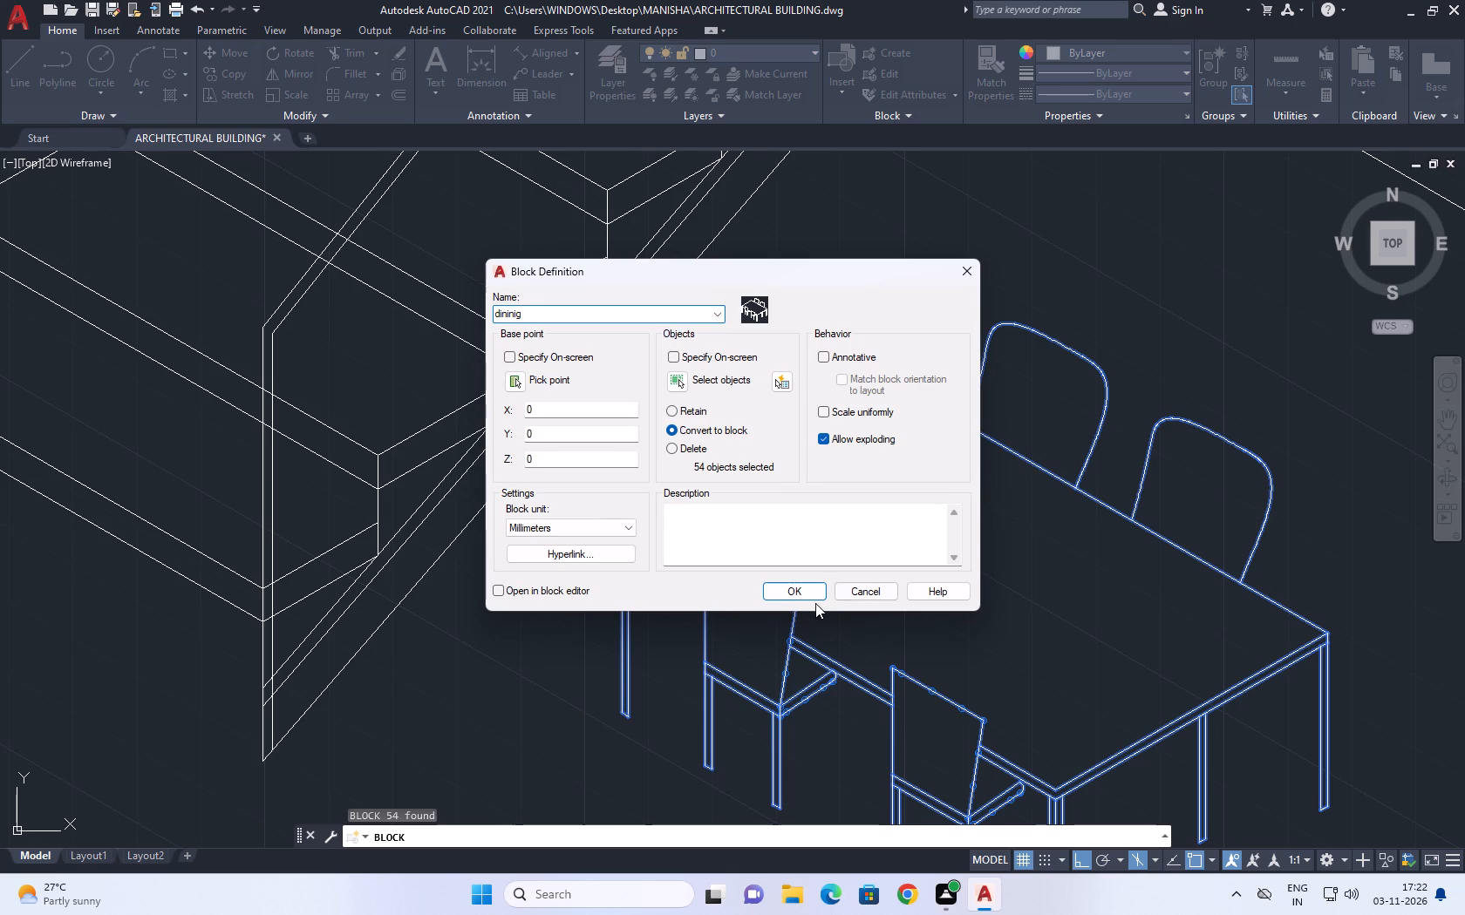
pyautogui.click(805, 603)
pyautogui.click(802, 598)
# Check that the dining table and chairs select together as a single block.
pyautogui.scroll(-2, 900, 661)
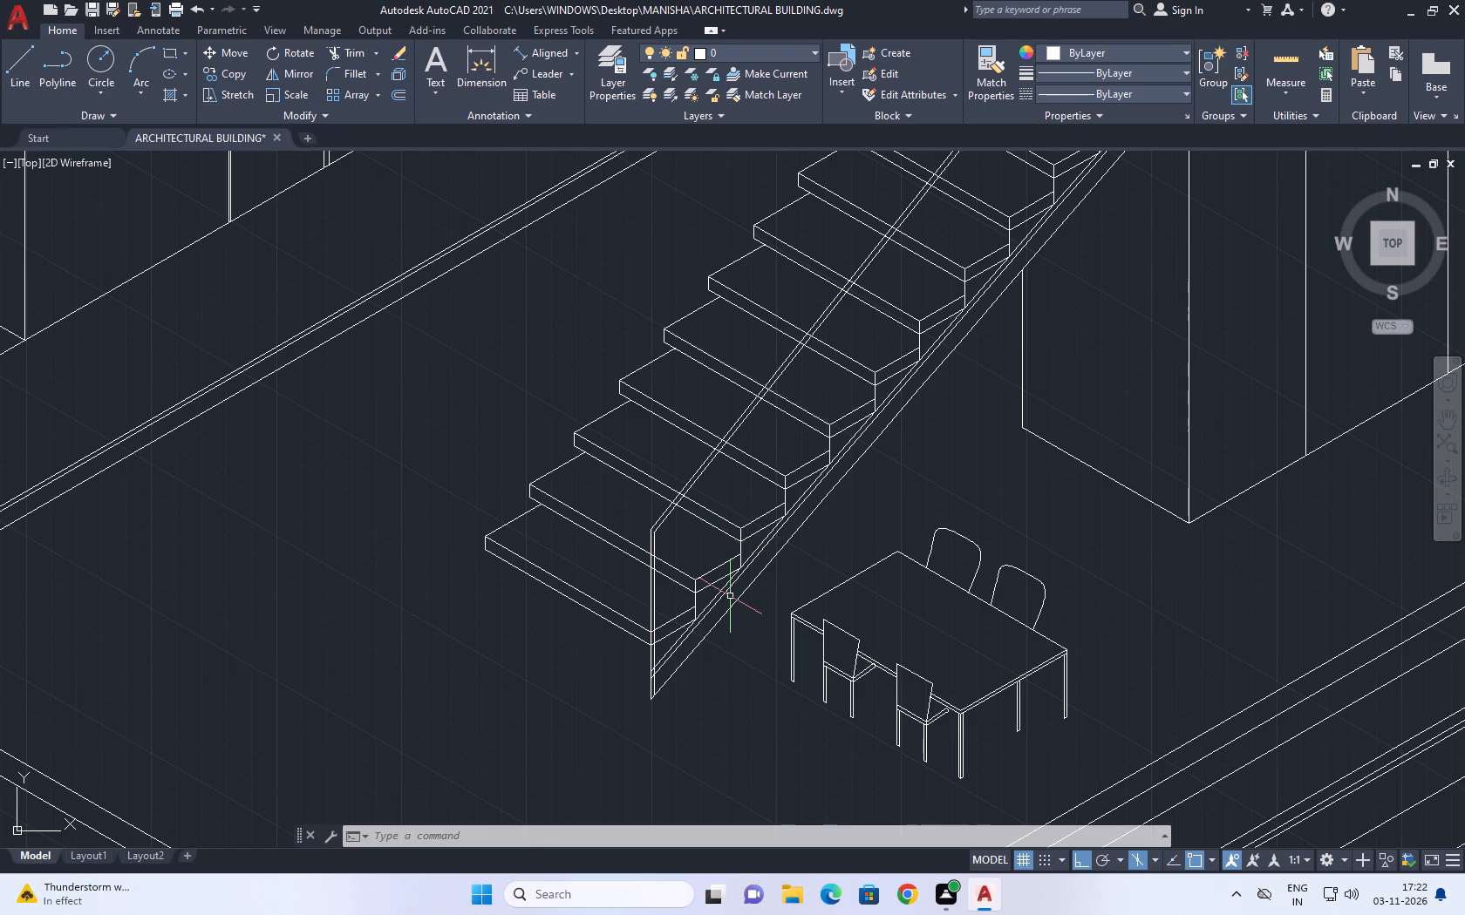
pyautogui.scroll(-1, 762, 702)
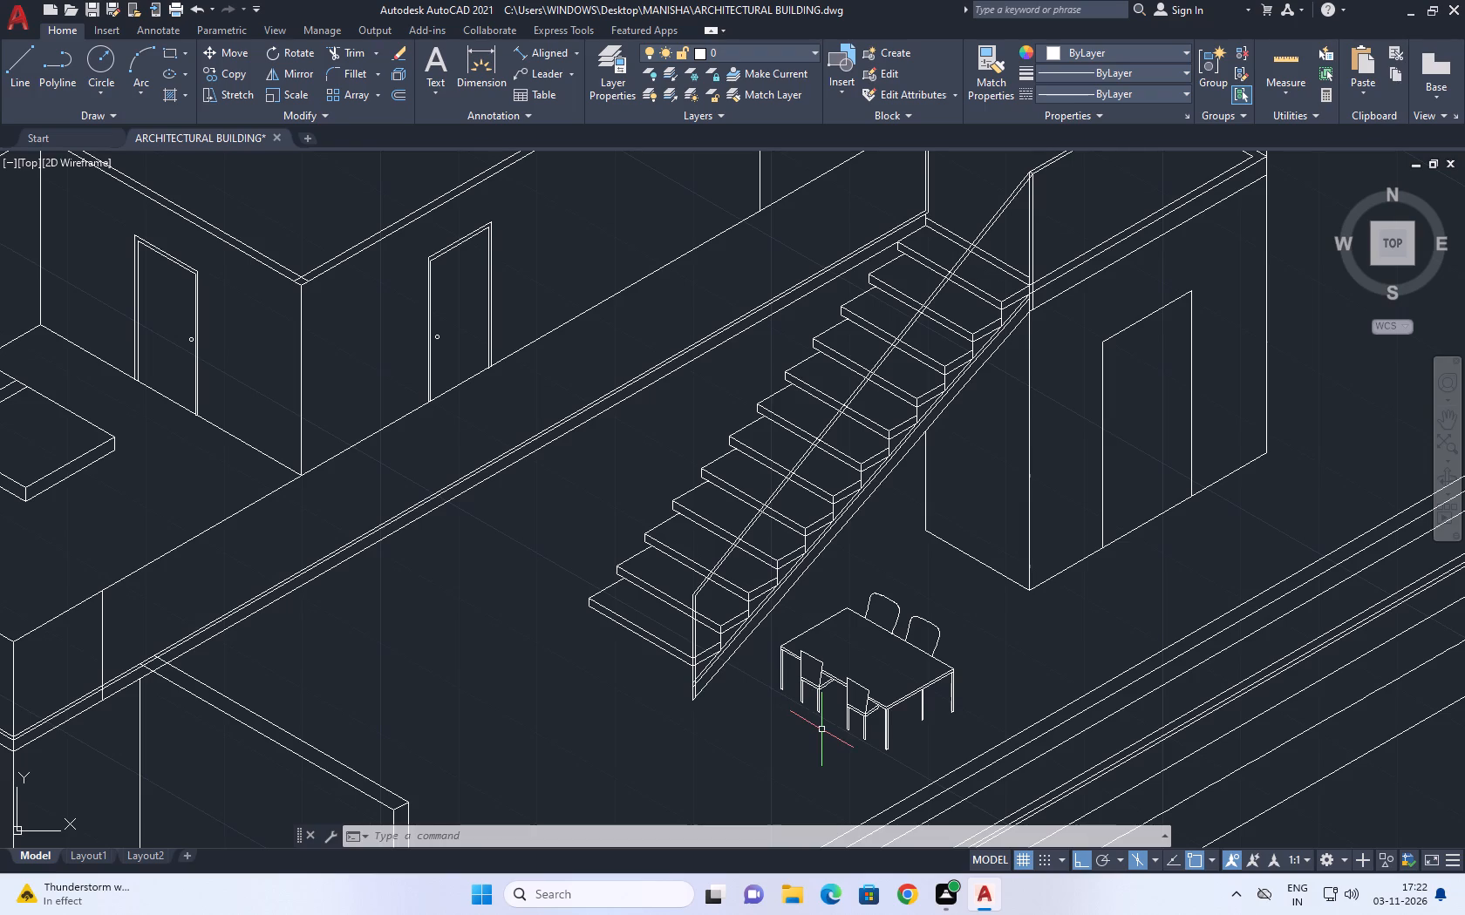
pyautogui.moveTo(995, 628); pyautogui.dragTo(963, 573, button='middle')
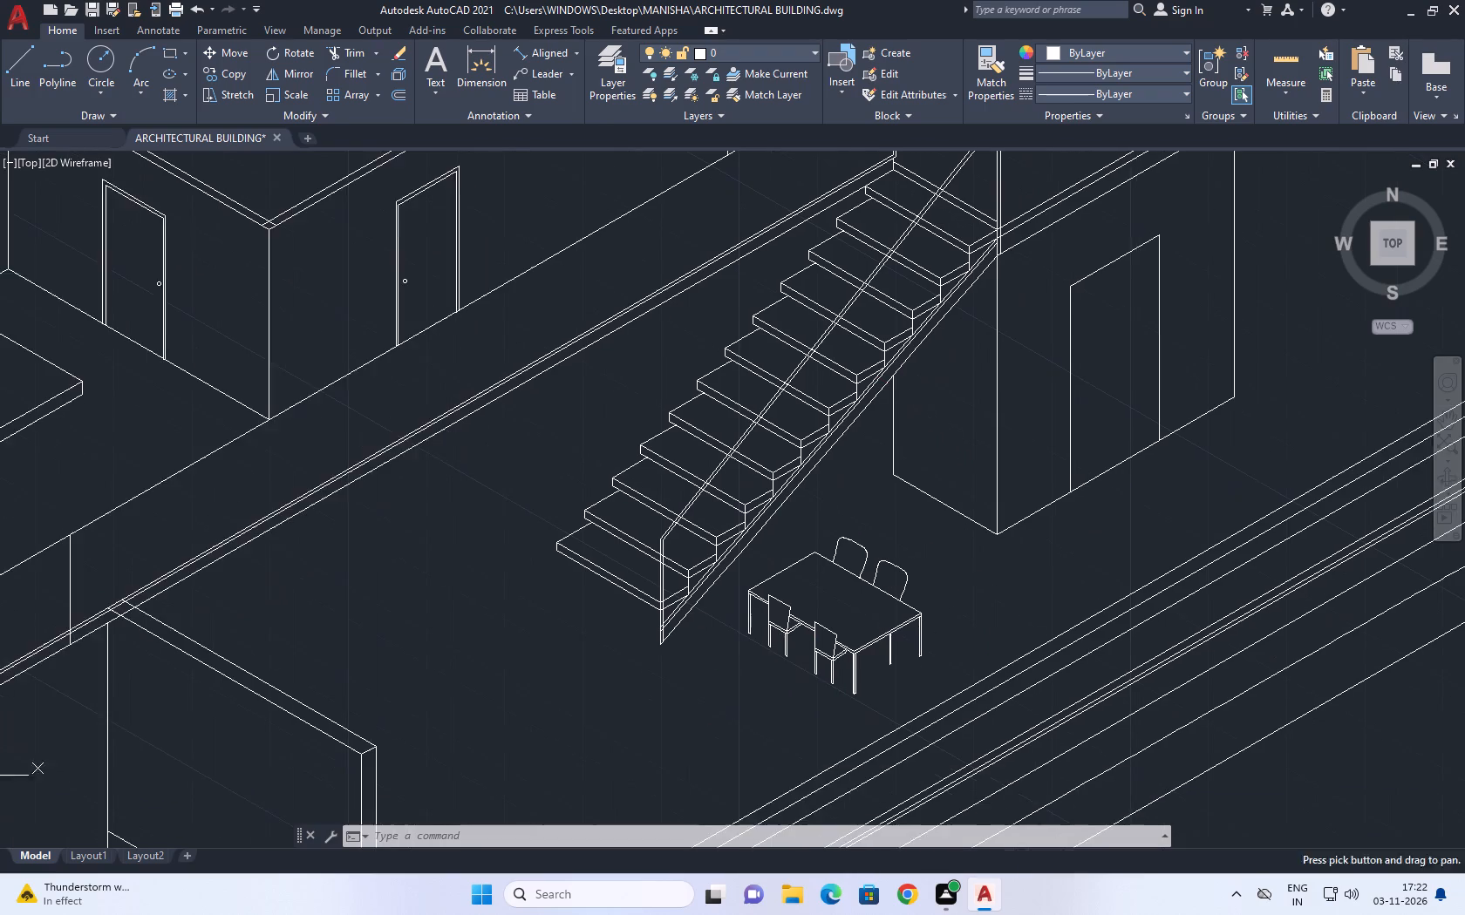
pyautogui.scroll(2, 780, 672)
pyautogui.moveTo(998, 727); pyautogui.dragTo(971, 661)
pyautogui.moveTo(903, 566); pyautogui.dragTo(891, 552)
pyautogui.scroll(-2, 949, 586)
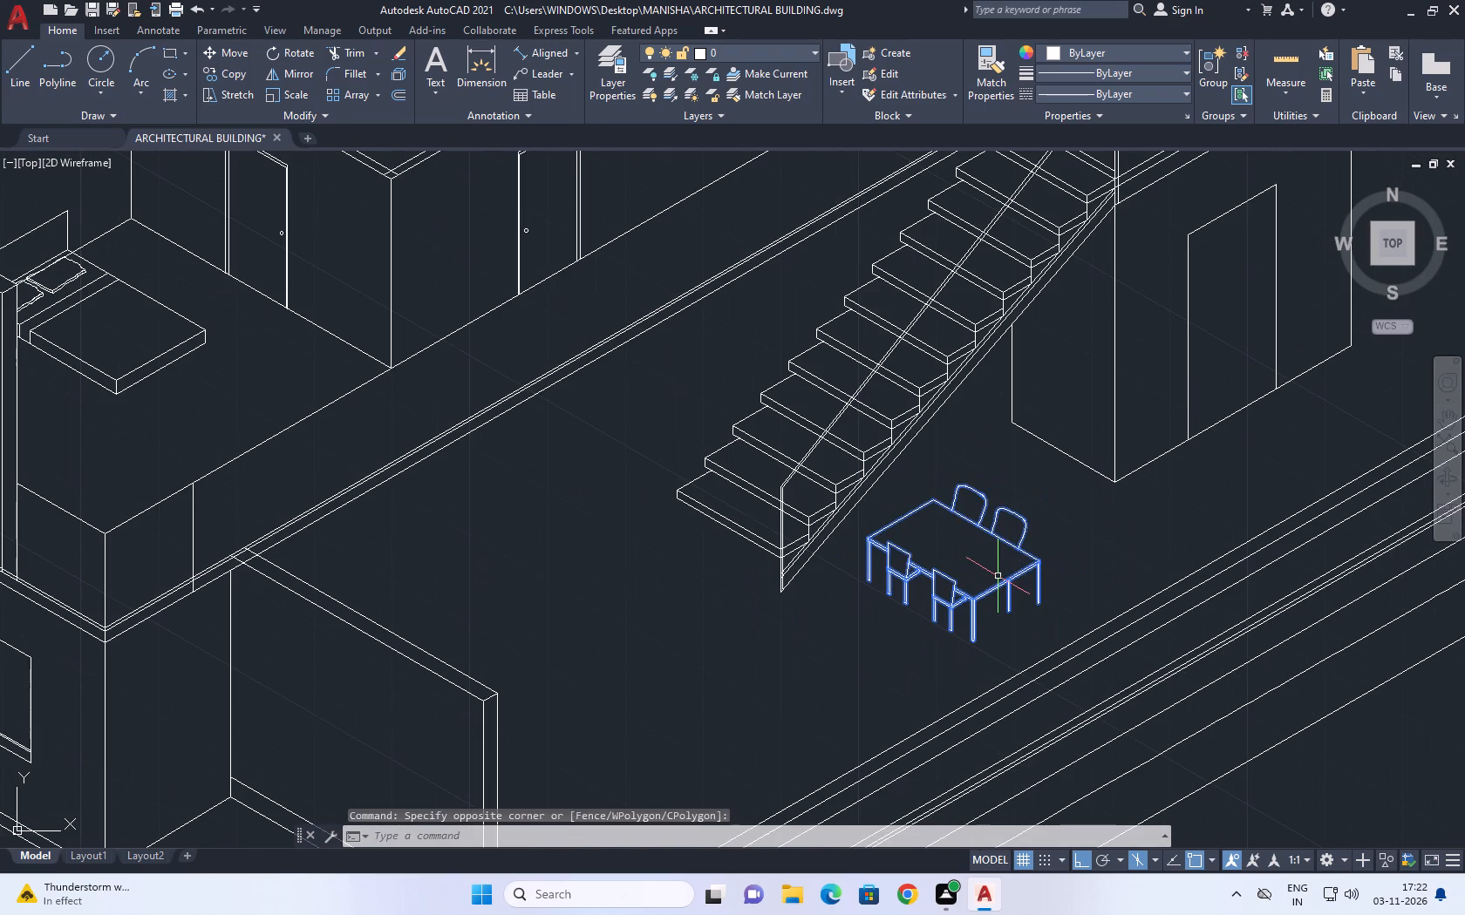
pyautogui.press('Escape')
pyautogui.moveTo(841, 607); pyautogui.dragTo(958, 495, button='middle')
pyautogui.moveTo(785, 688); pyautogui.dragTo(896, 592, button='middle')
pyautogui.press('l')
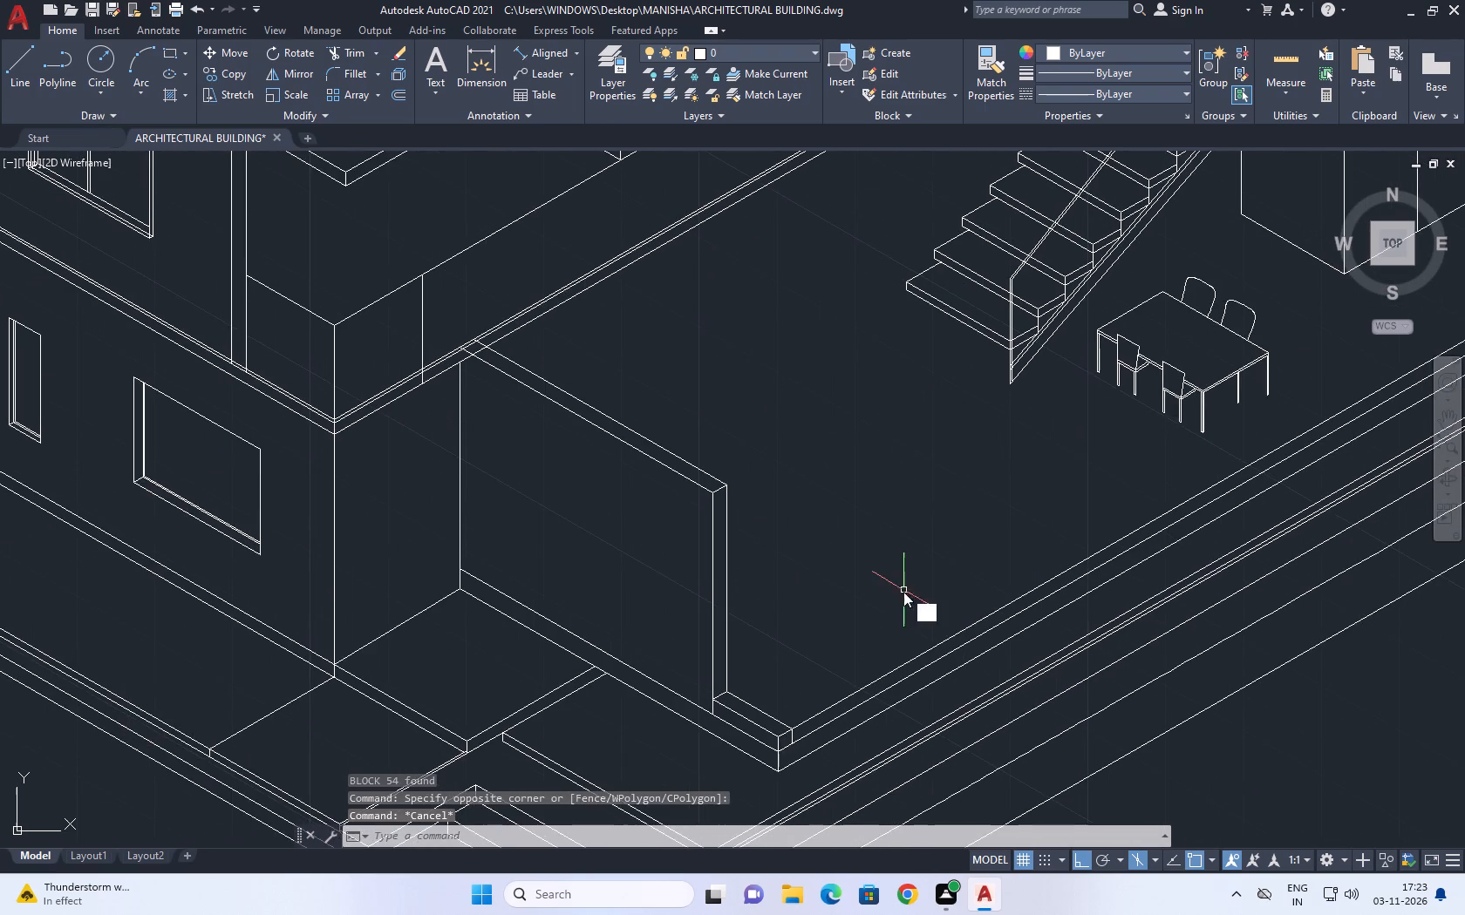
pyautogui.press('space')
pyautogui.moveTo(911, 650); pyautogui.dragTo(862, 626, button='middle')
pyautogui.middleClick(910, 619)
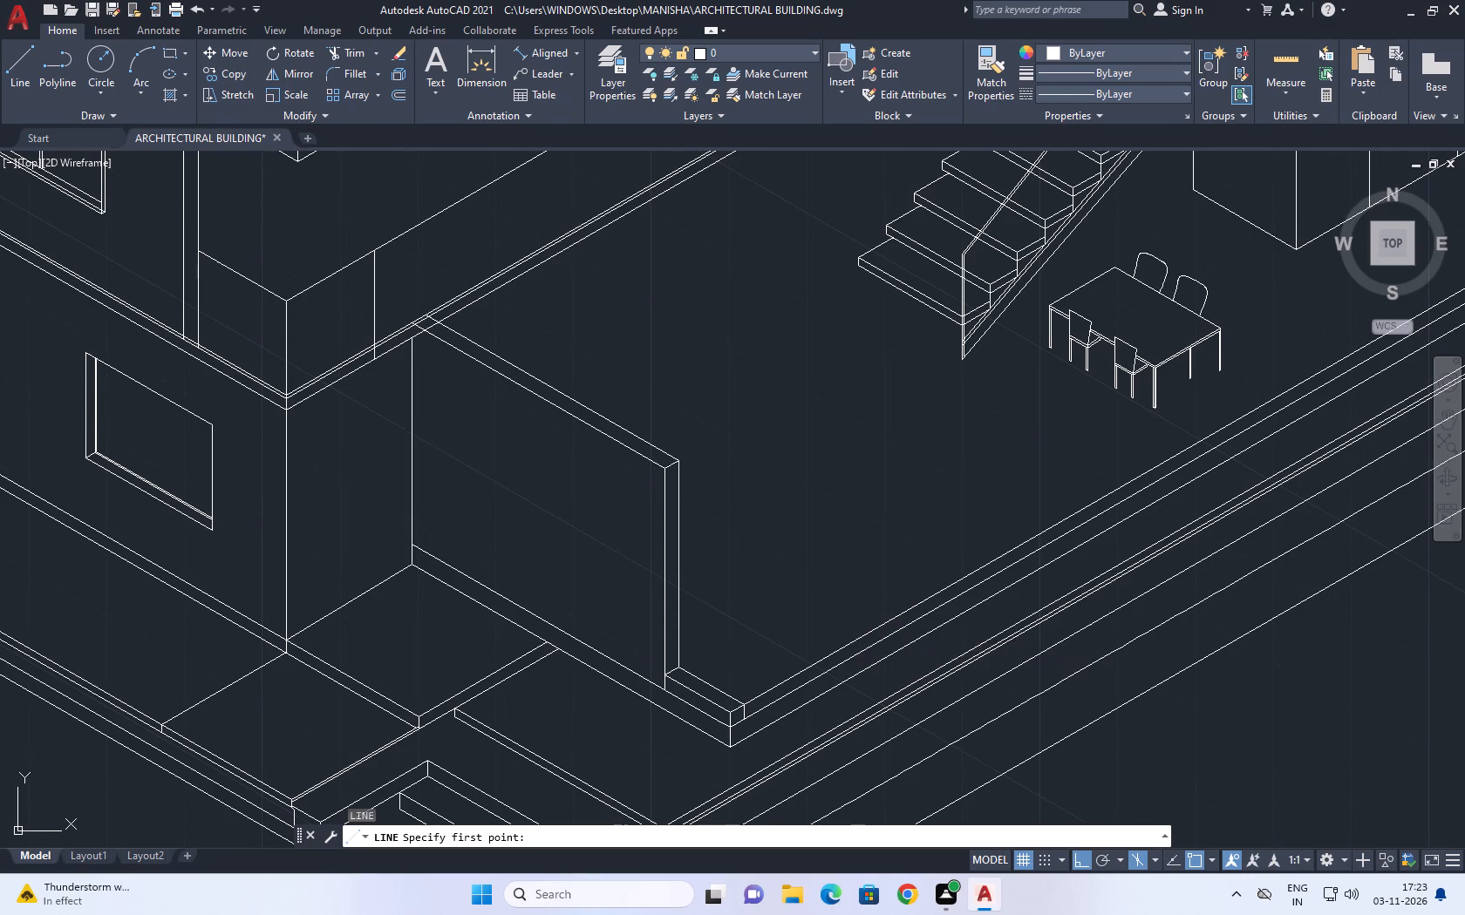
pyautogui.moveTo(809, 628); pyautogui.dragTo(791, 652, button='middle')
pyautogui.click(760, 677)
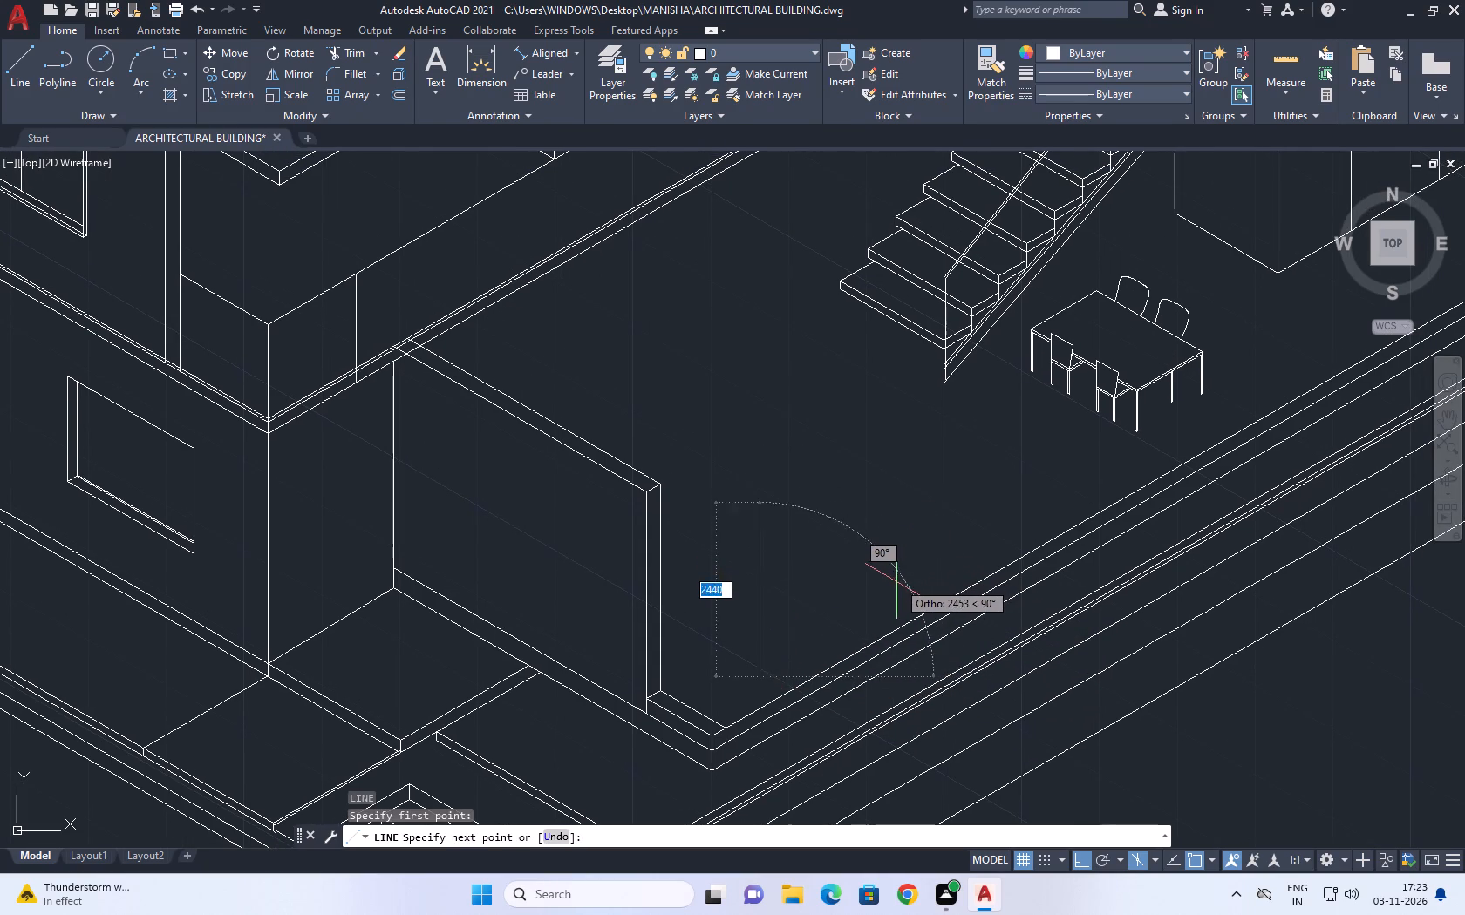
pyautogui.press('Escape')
# Draw a panel outline beside the front partition wall, rising about 1000 from the floor edge, running about 2750 at 30°, and dropping past the edge.
pyautogui.press('space')
pyautogui.scroll(2, 775, 687)
pyautogui.click(796, 706)
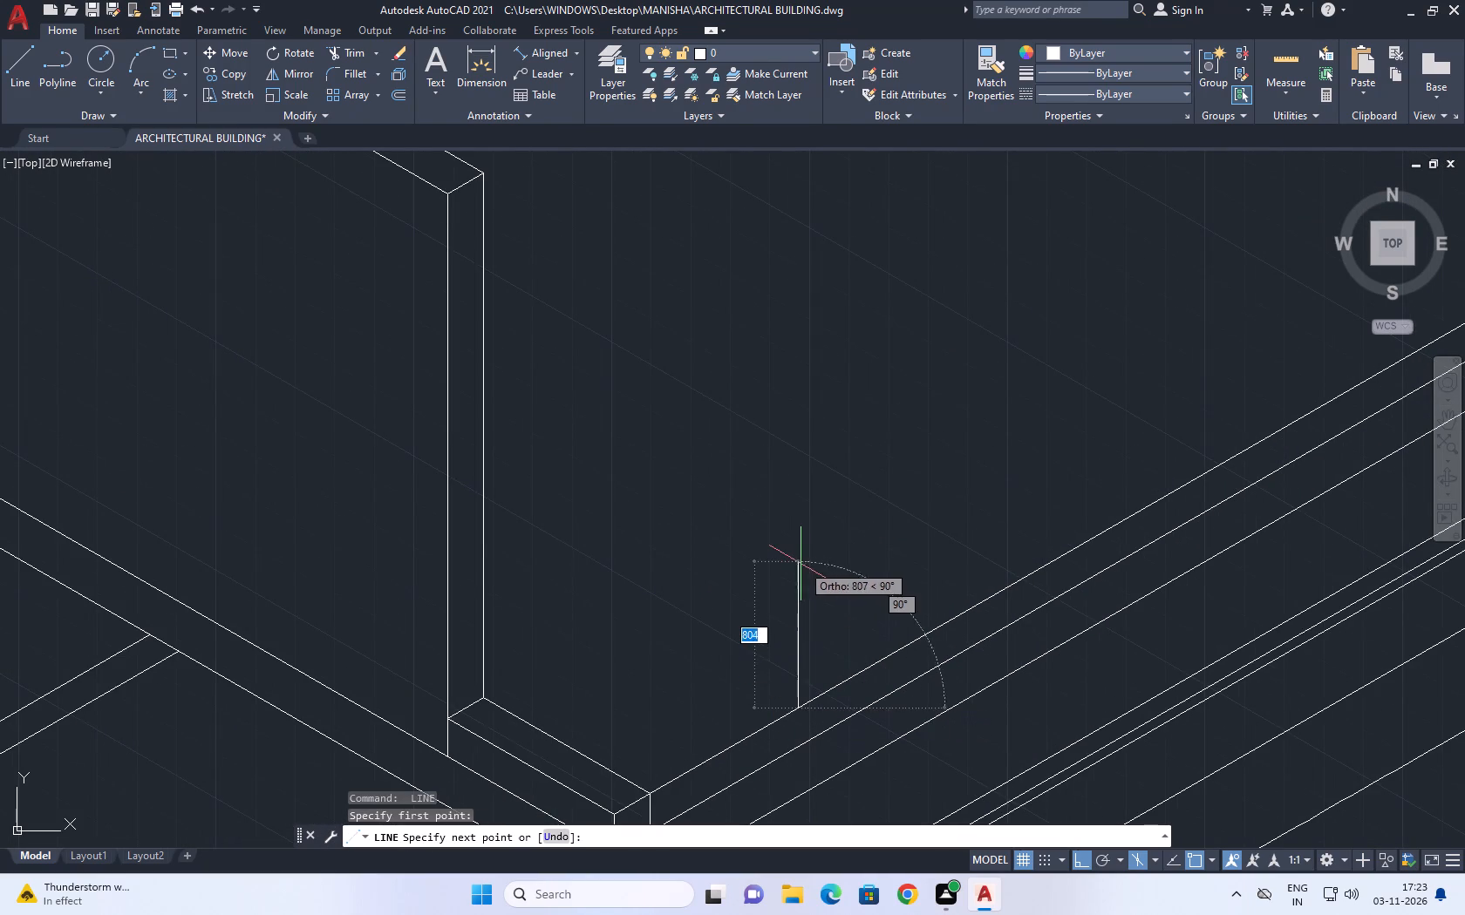
pyautogui.scroll(-3, 797, 596)
pyautogui.scroll(1, 797, 579)
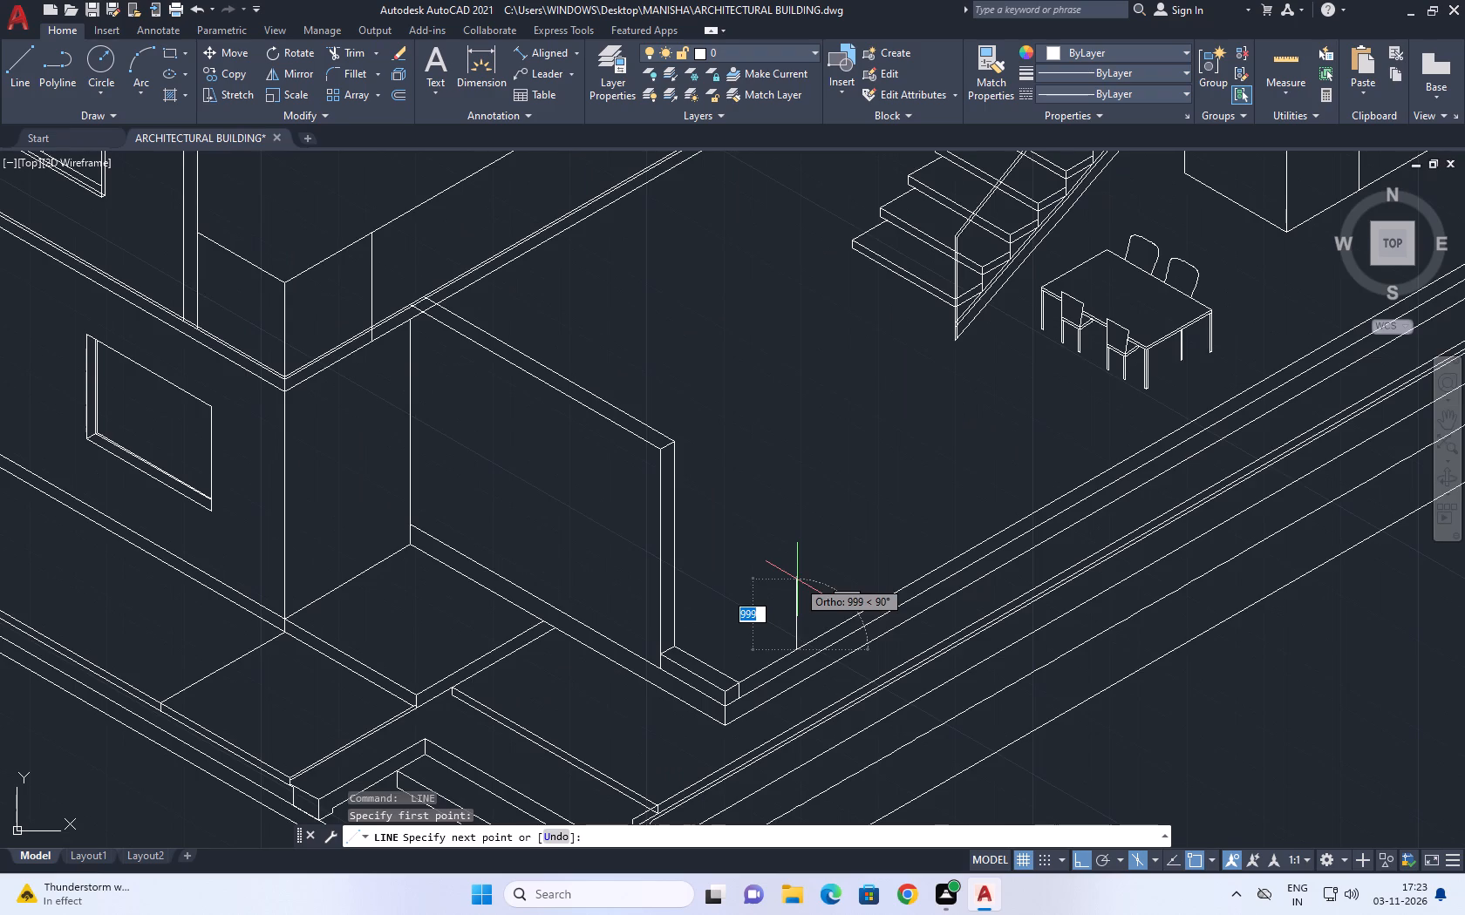
pyautogui.scroll(1, 797, 579)
pyautogui.click(794, 577)
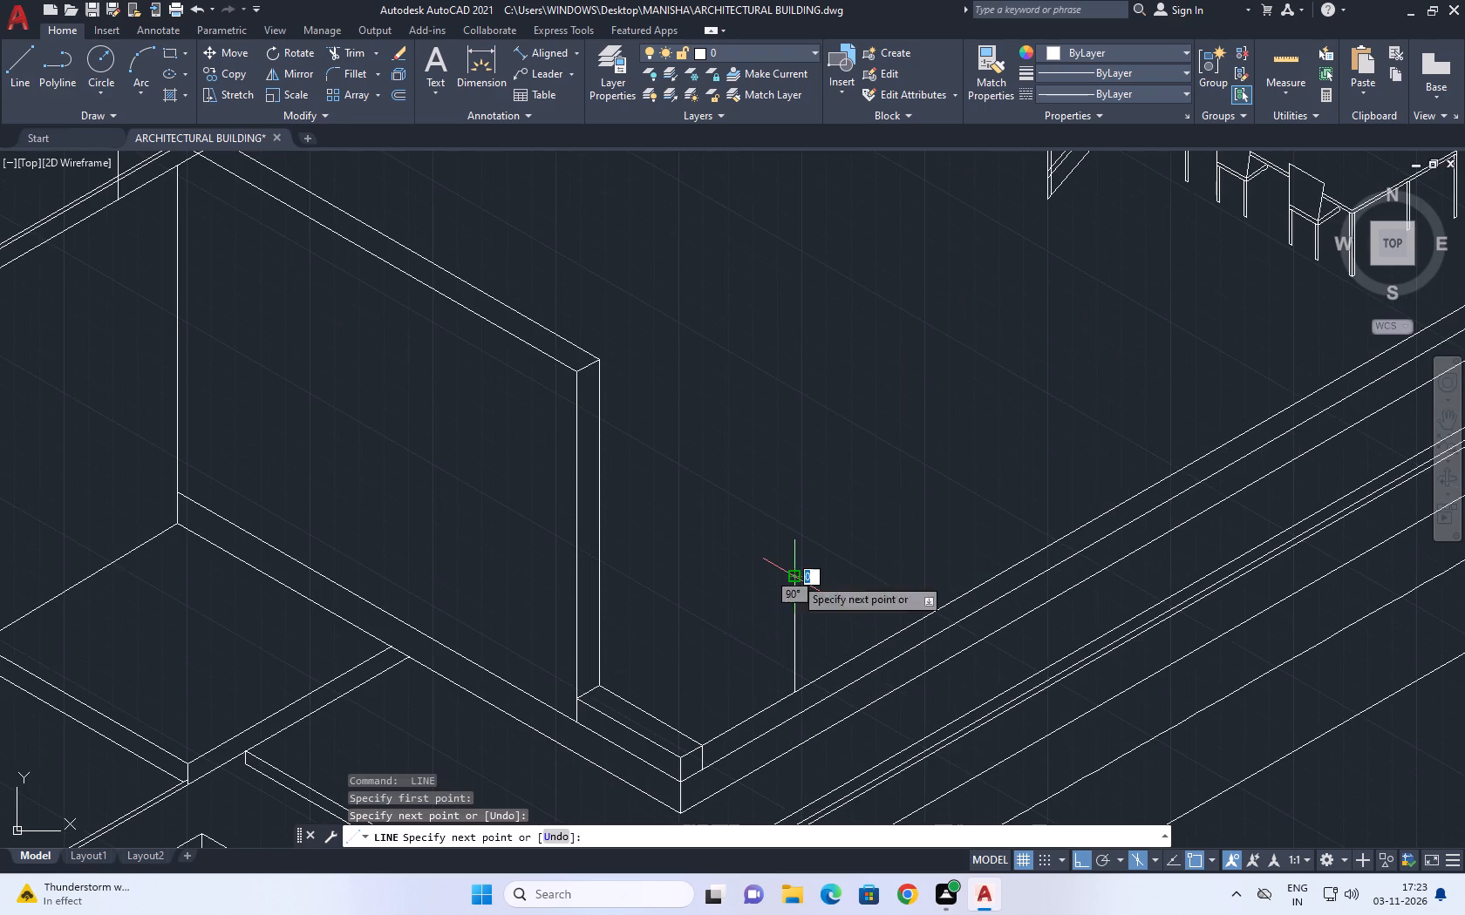
pyautogui.moveTo(903, 540); pyautogui.dragTo(830, 567, button='middle')
pyautogui.press('F5')
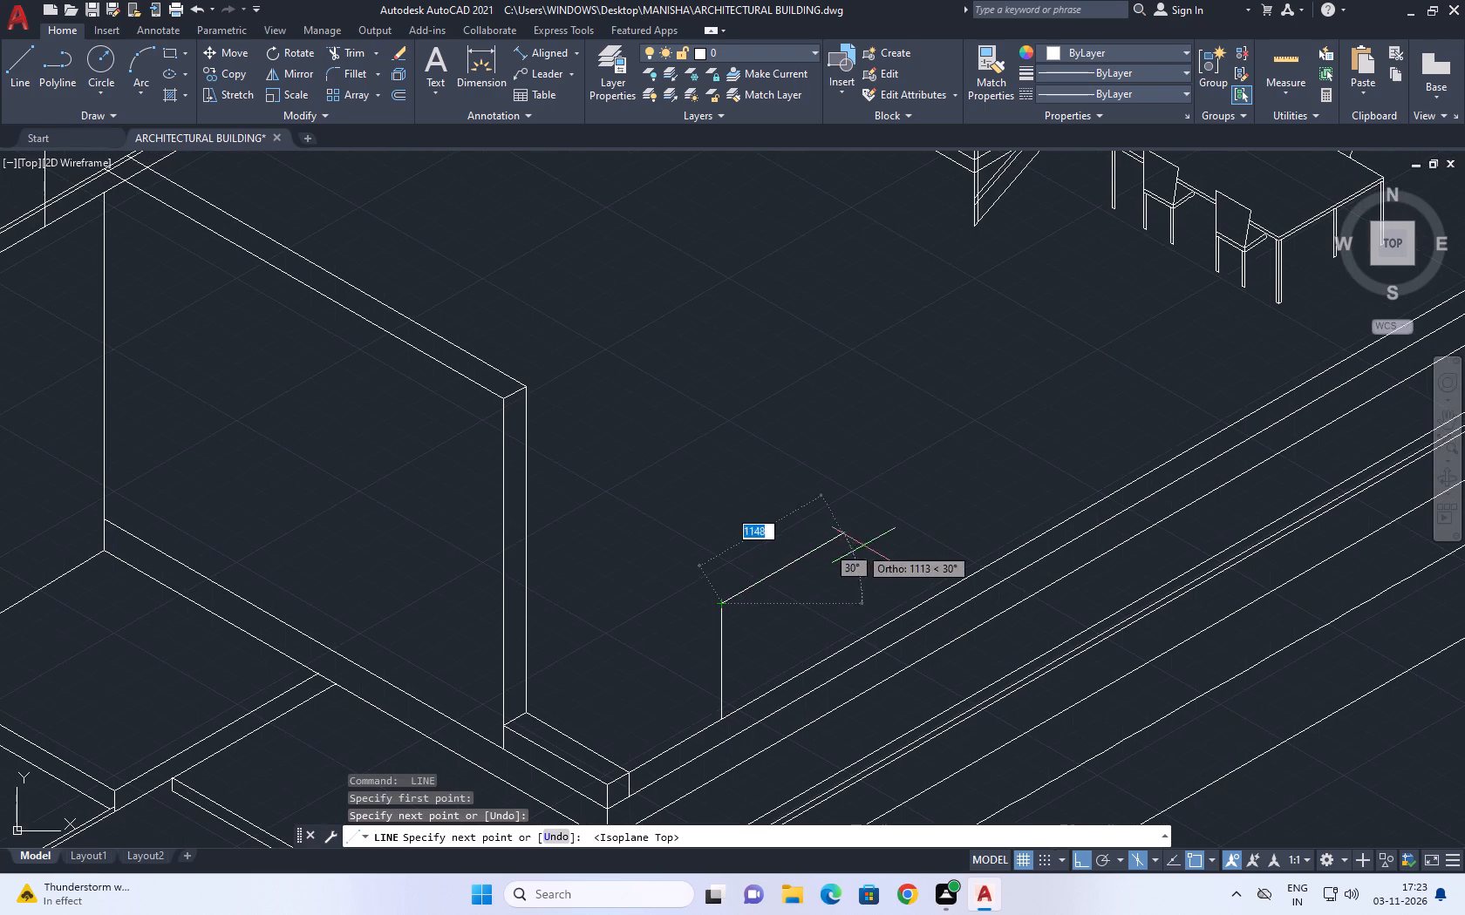
pyautogui.moveTo(1053, 464); pyautogui.dragTo(946, 460, button='middle')
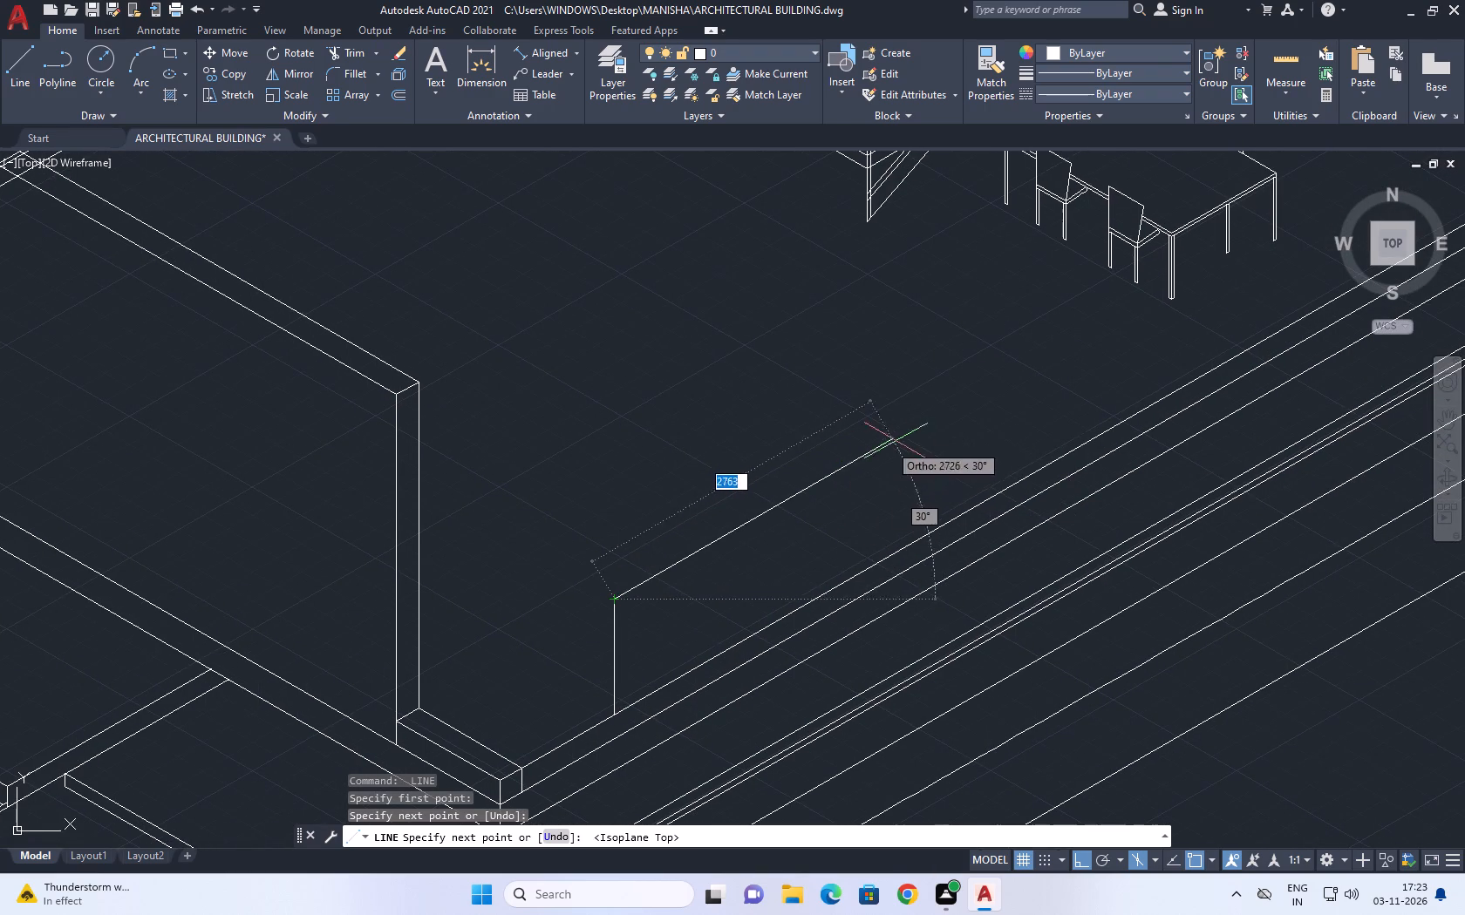
pyautogui.click(901, 435)
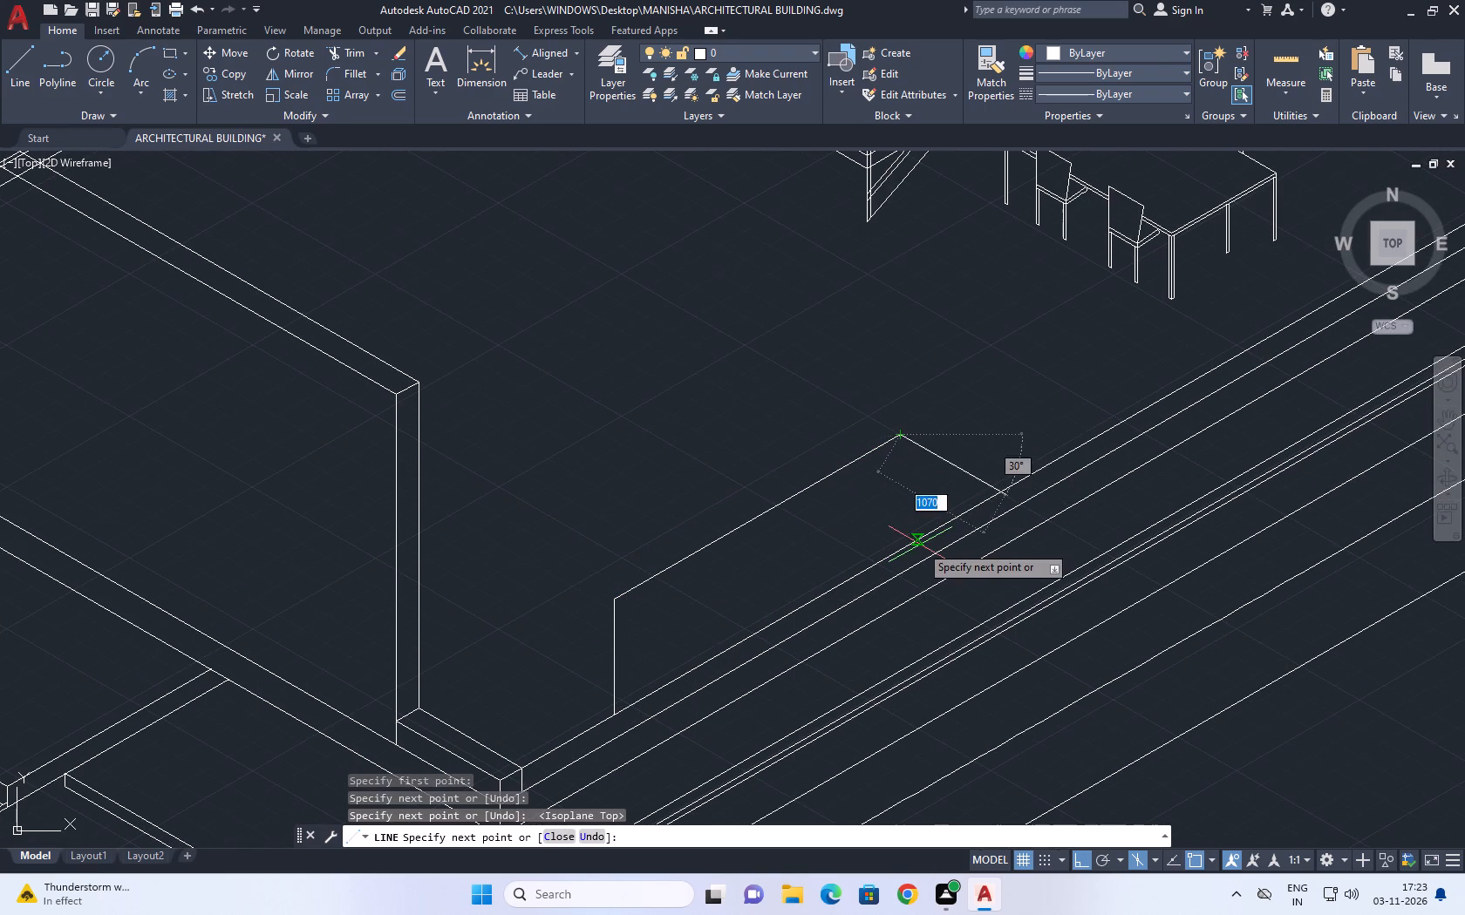
pyautogui.press('F5')
pyautogui.scroll(2, 903, 565)
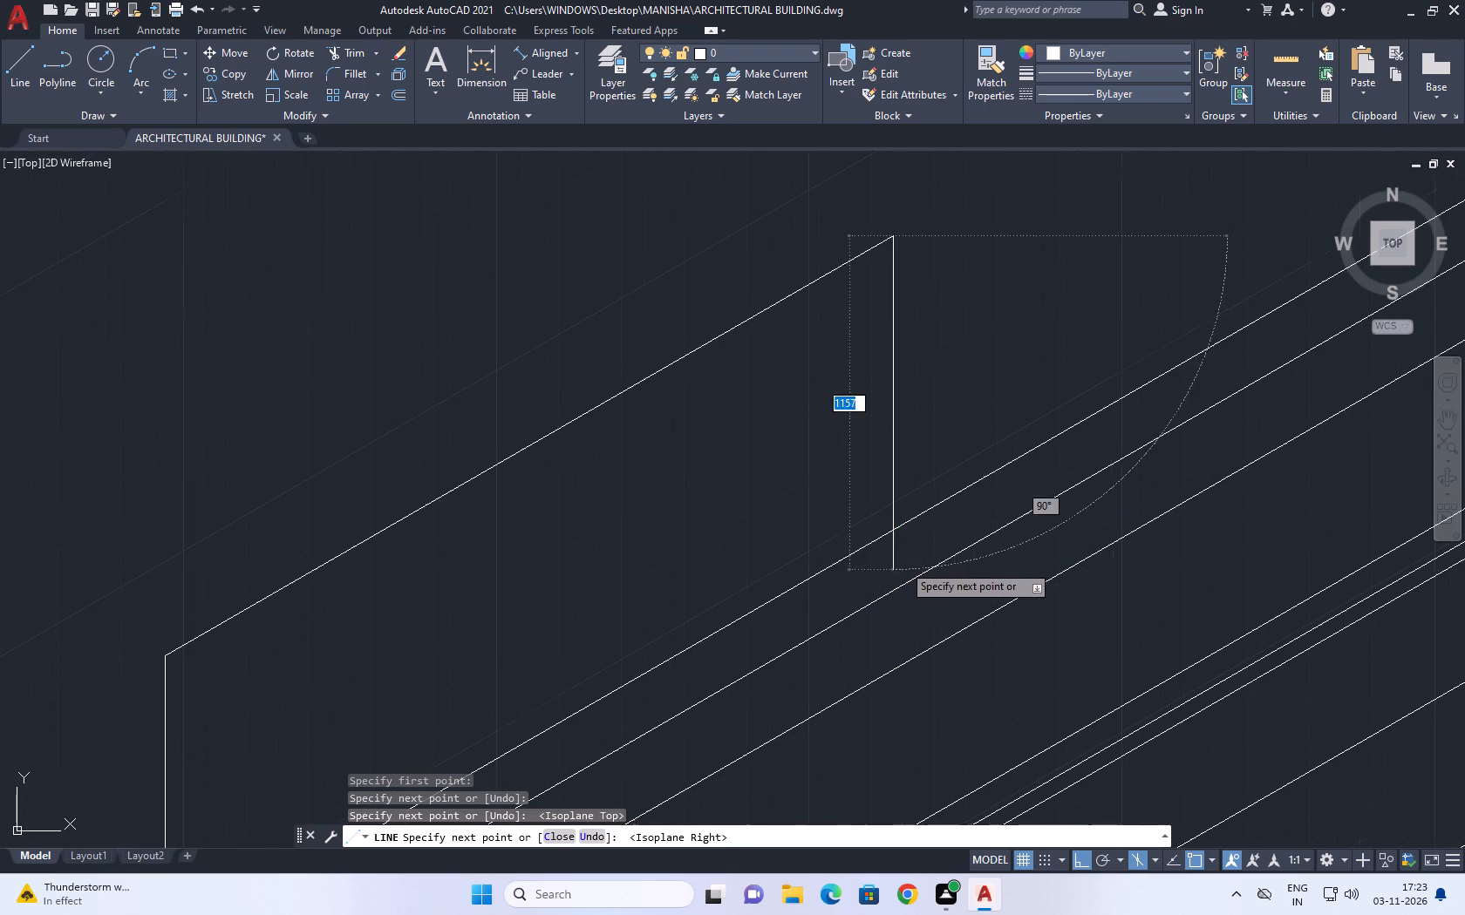
pyautogui.click(895, 566)
pyautogui.press('Escape')
# Trim the panel's far vertical line where it overshoots the floor edge.
pyautogui.write('tr')
pyautogui.press('space')
pyautogui.click(902, 556)
pyautogui.moveTo(883, 564); pyautogui.dragTo(870, 564)
pyautogui.scroll(-4, 921, 523)
pyautogui.press('Escape')
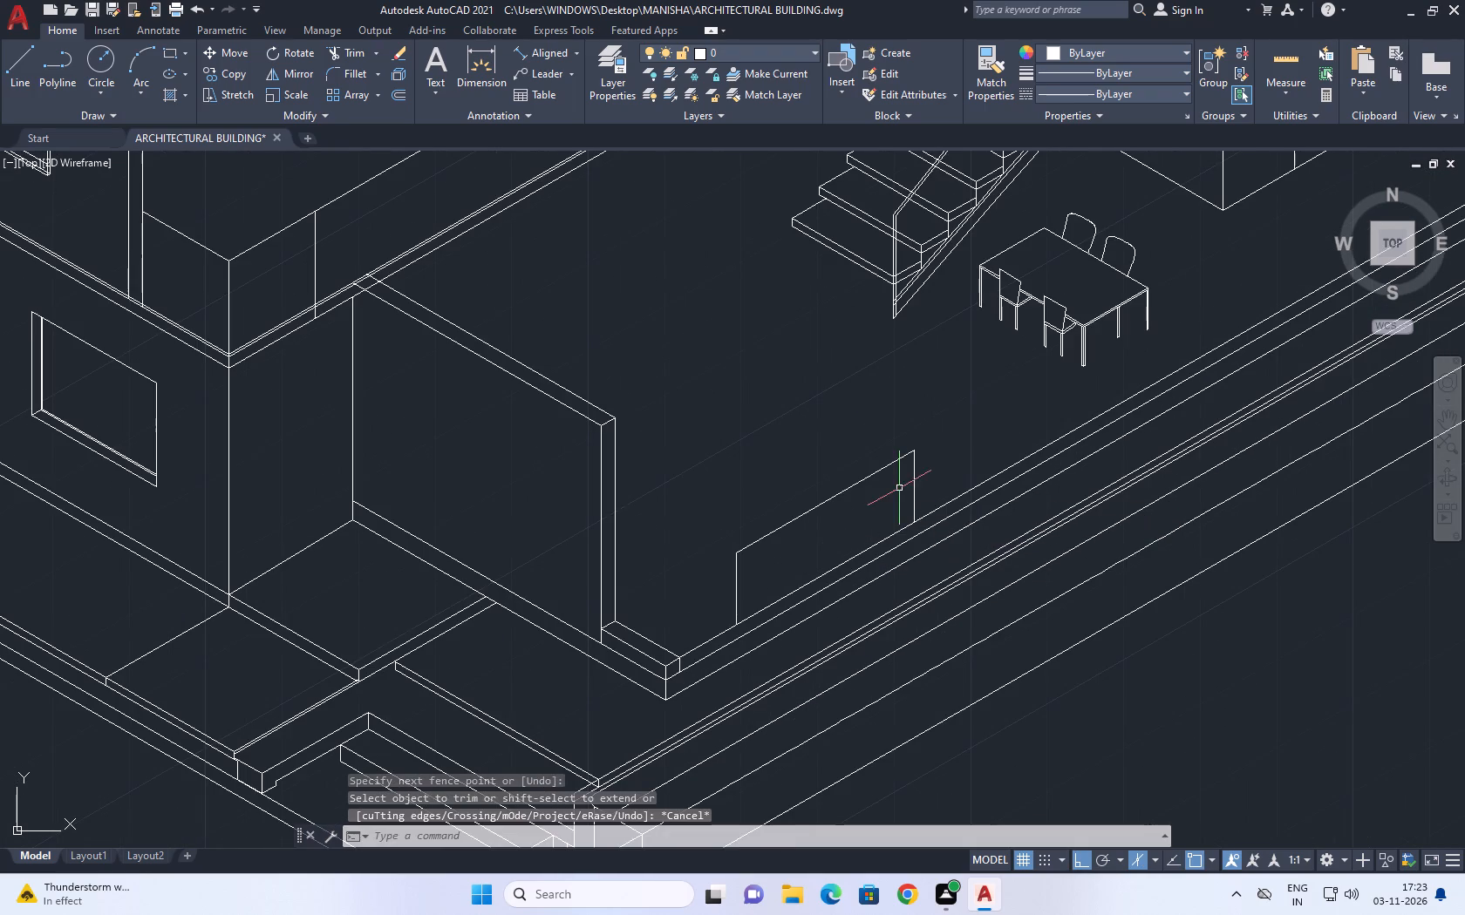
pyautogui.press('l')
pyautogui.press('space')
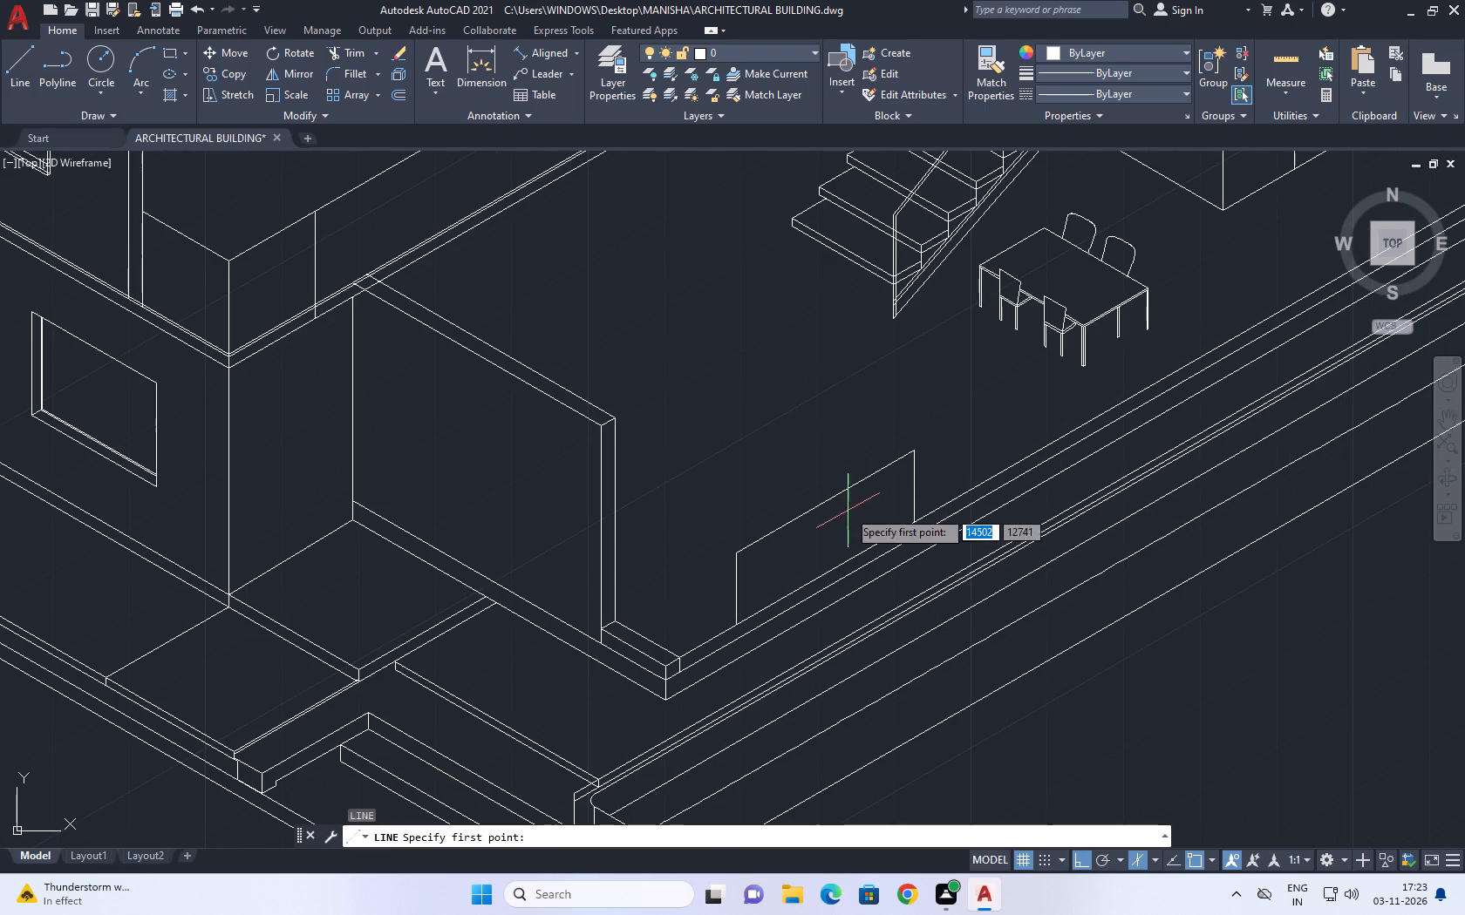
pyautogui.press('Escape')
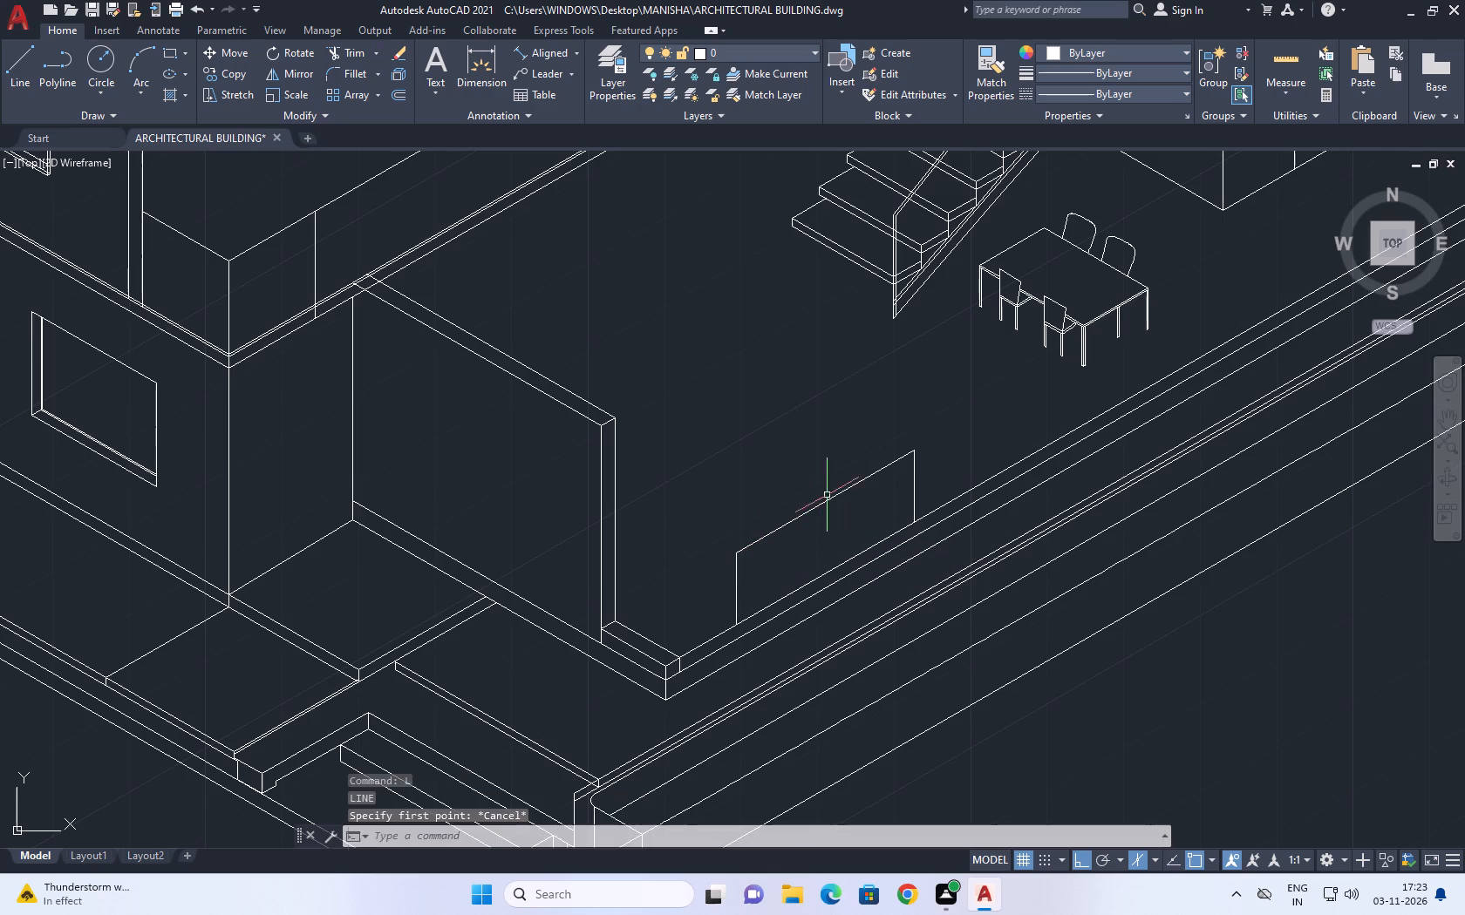
# Copy the panel's three outline lines about 260 back into the room at 150° to give it thickness.
pyautogui.moveTo(768, 514); pyautogui.dragTo(760, 522)
pyautogui.click(707, 574)
pyautogui.click(926, 460)
pyautogui.click(895, 479)
pyautogui.write('co')
pyautogui.press('space')
pyautogui.scroll(3, 735, 566)
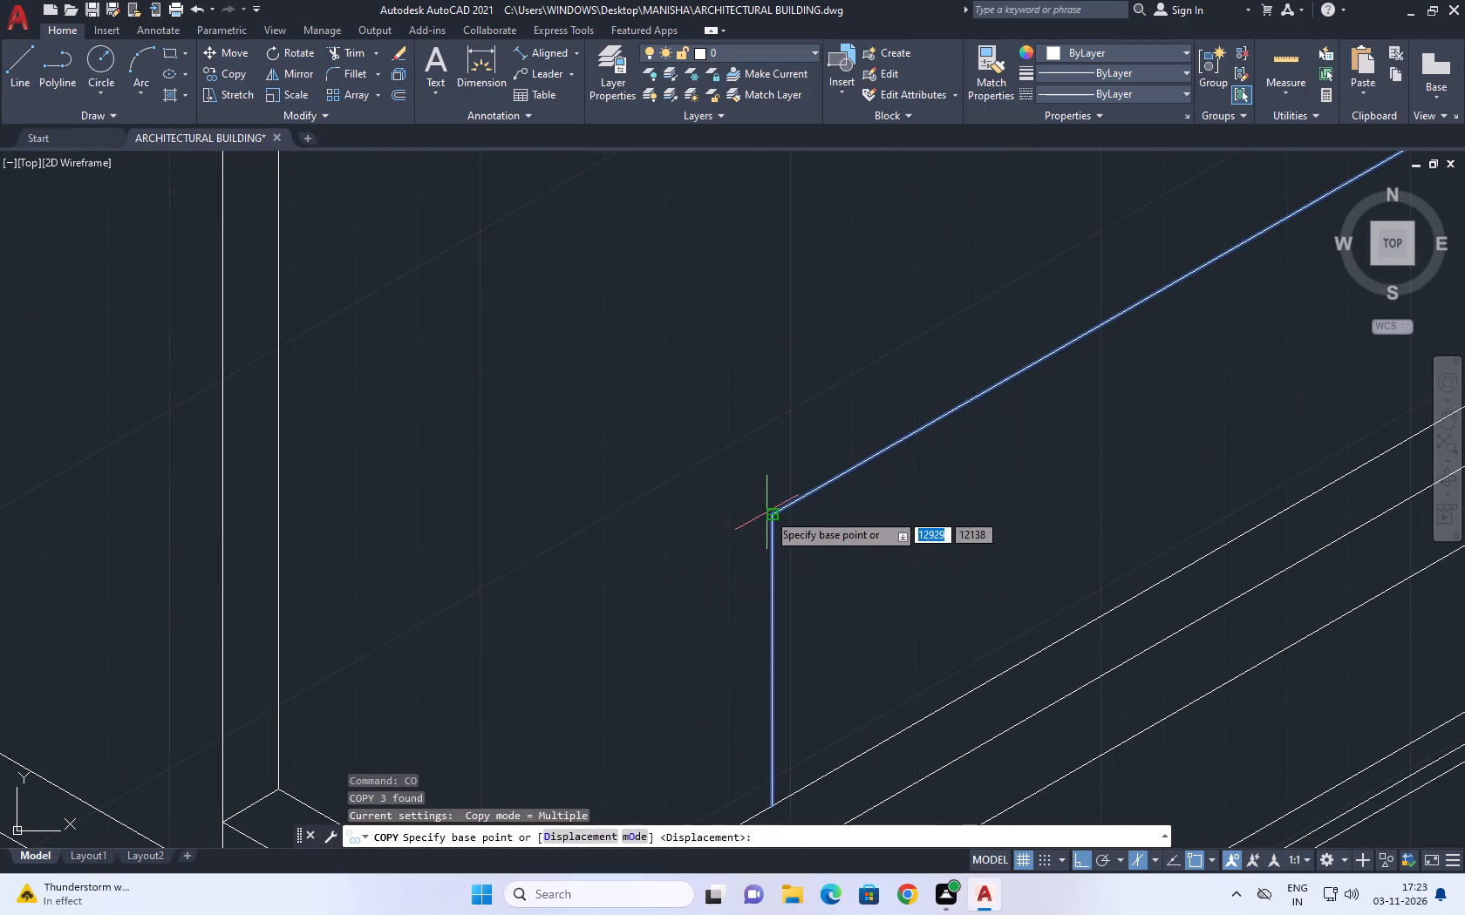
pyautogui.click(771, 517)
pyautogui.press('F5')
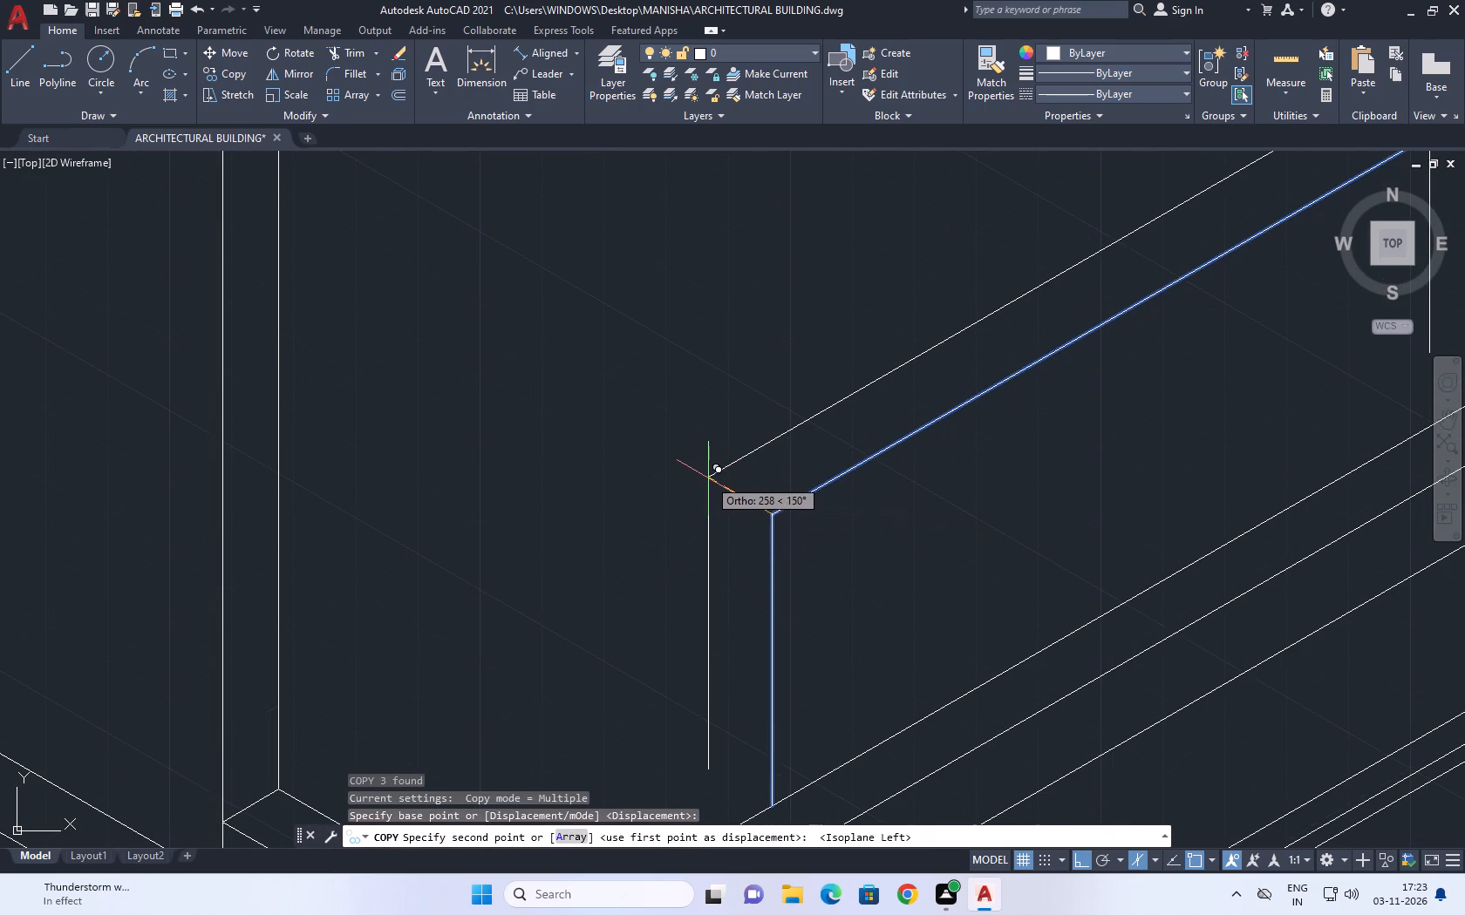
pyautogui.click(708, 478)
pyautogui.scroll(-3, 835, 455)
pyautogui.press('Escape')
# Join the front and back panel outlines with short lines at both upper corners.
pyautogui.moveTo(867, 451); pyautogui.dragTo(880, 482, button='middle')
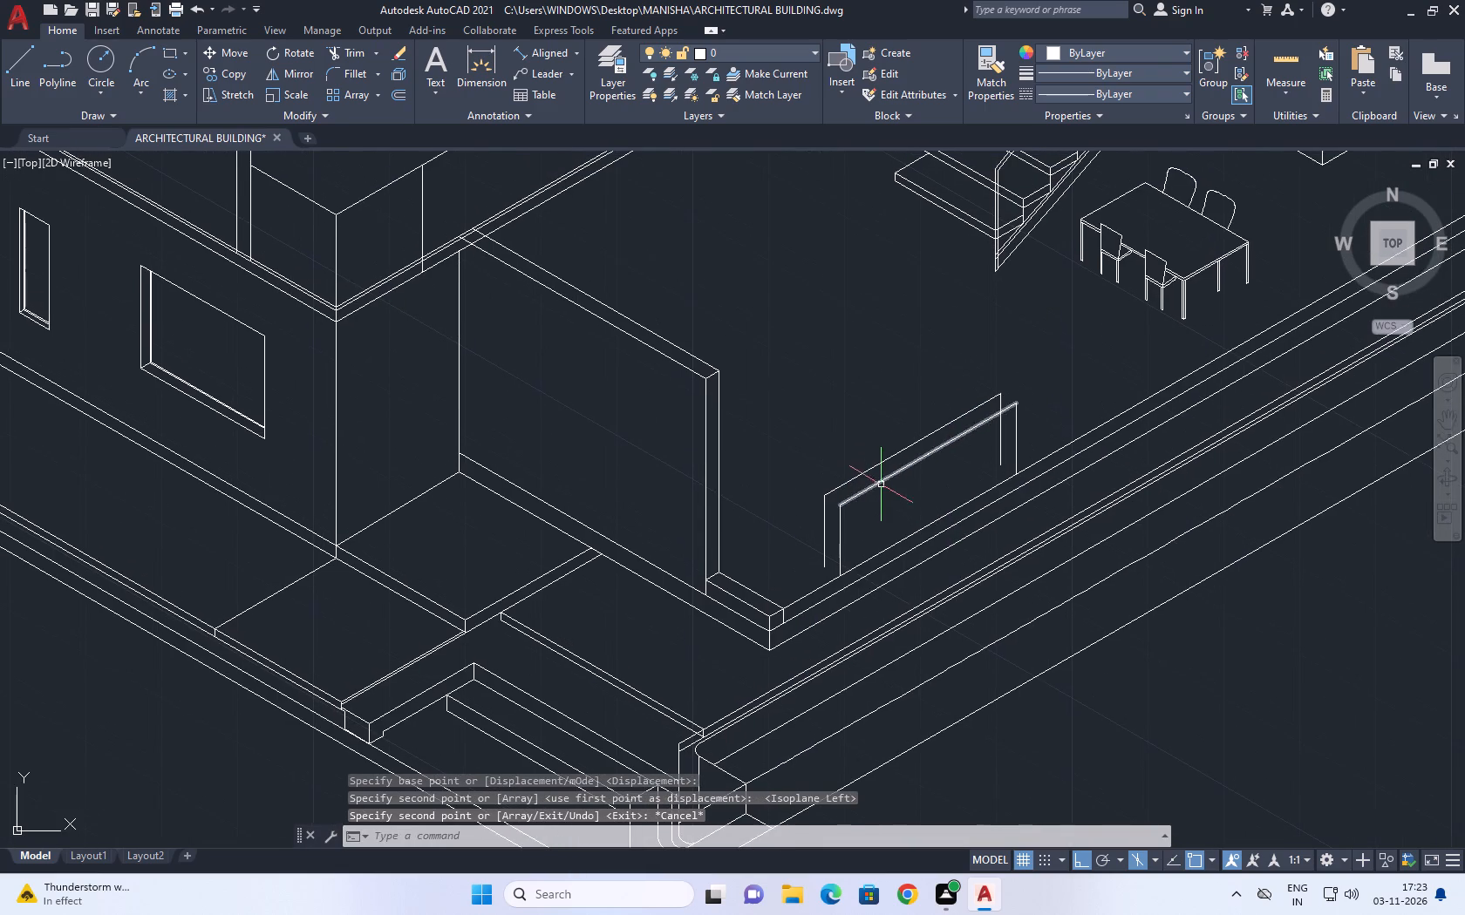
pyautogui.write('l')
pyautogui.press('space')
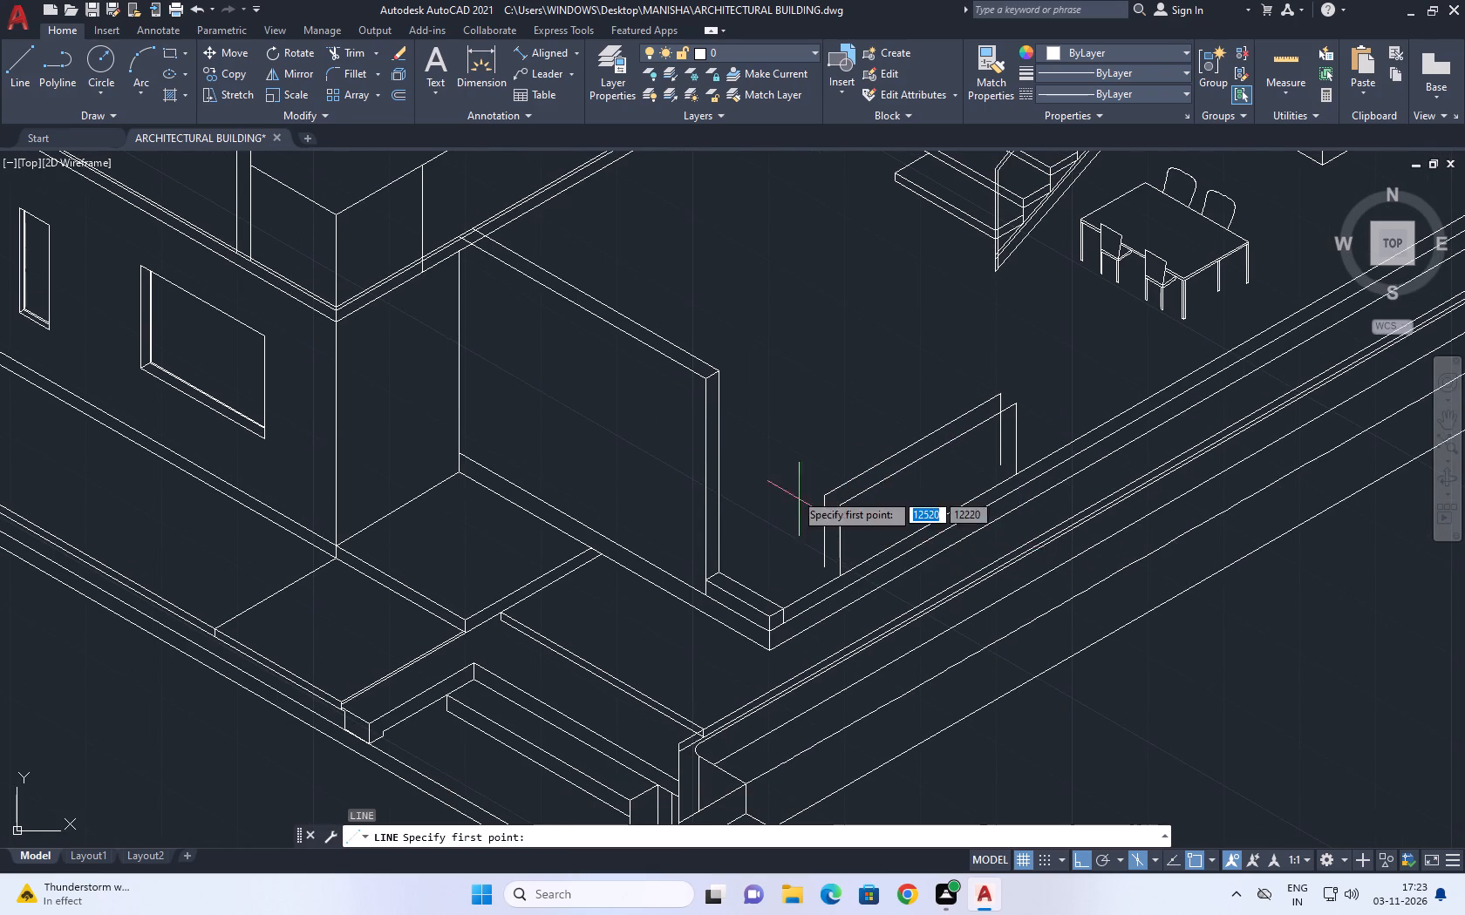
pyautogui.scroll(1, 782, 477)
pyautogui.click(870, 525)
pyautogui.click(851, 509)
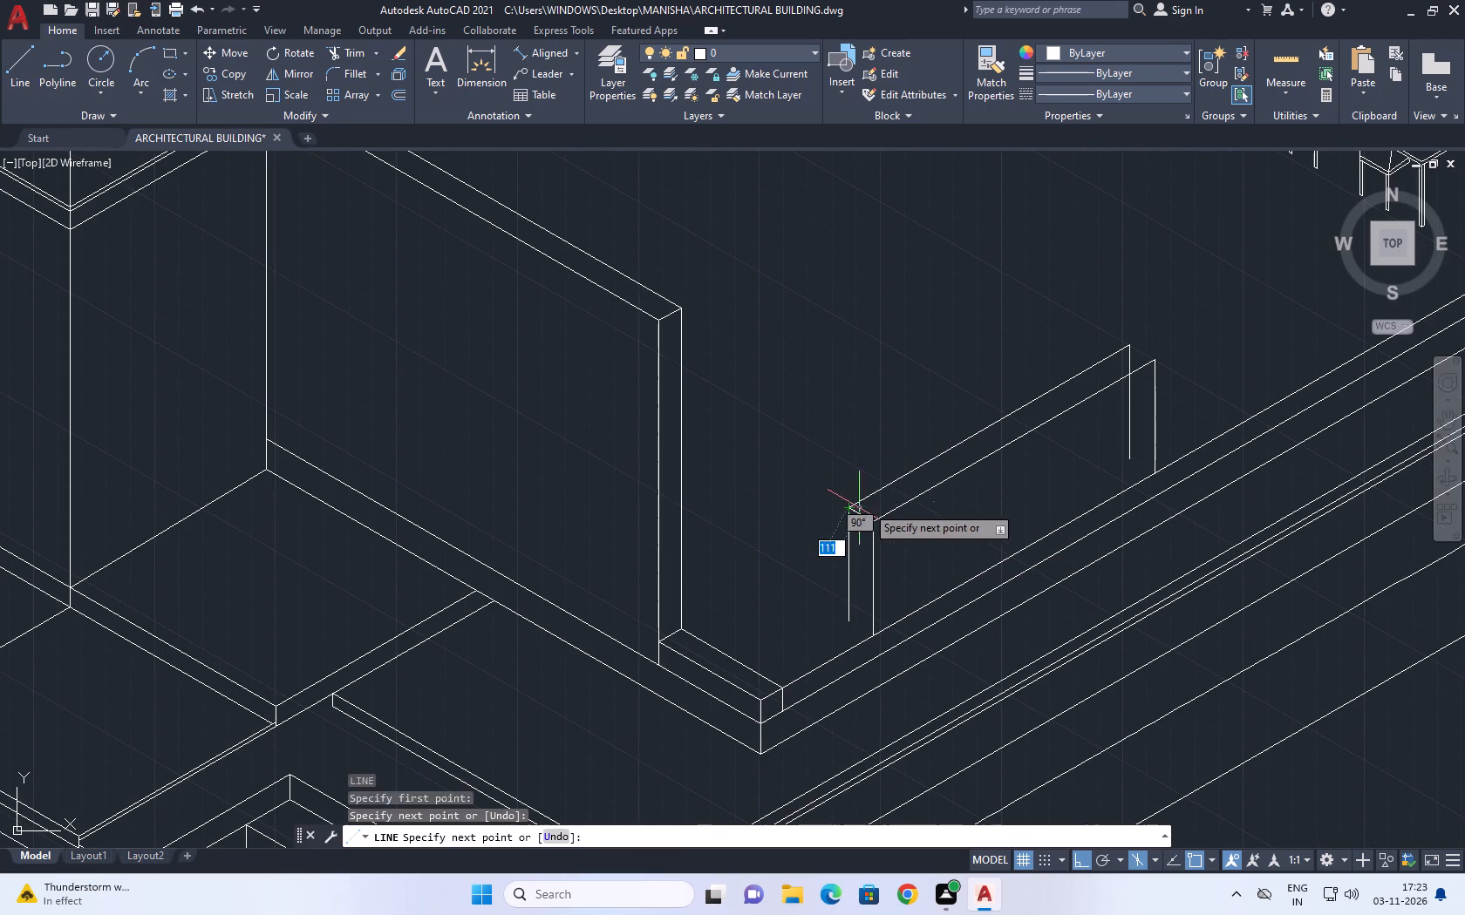
pyautogui.press('Escape')
pyautogui.press('space')
pyautogui.click(1129, 347)
pyautogui.click(1155, 362)
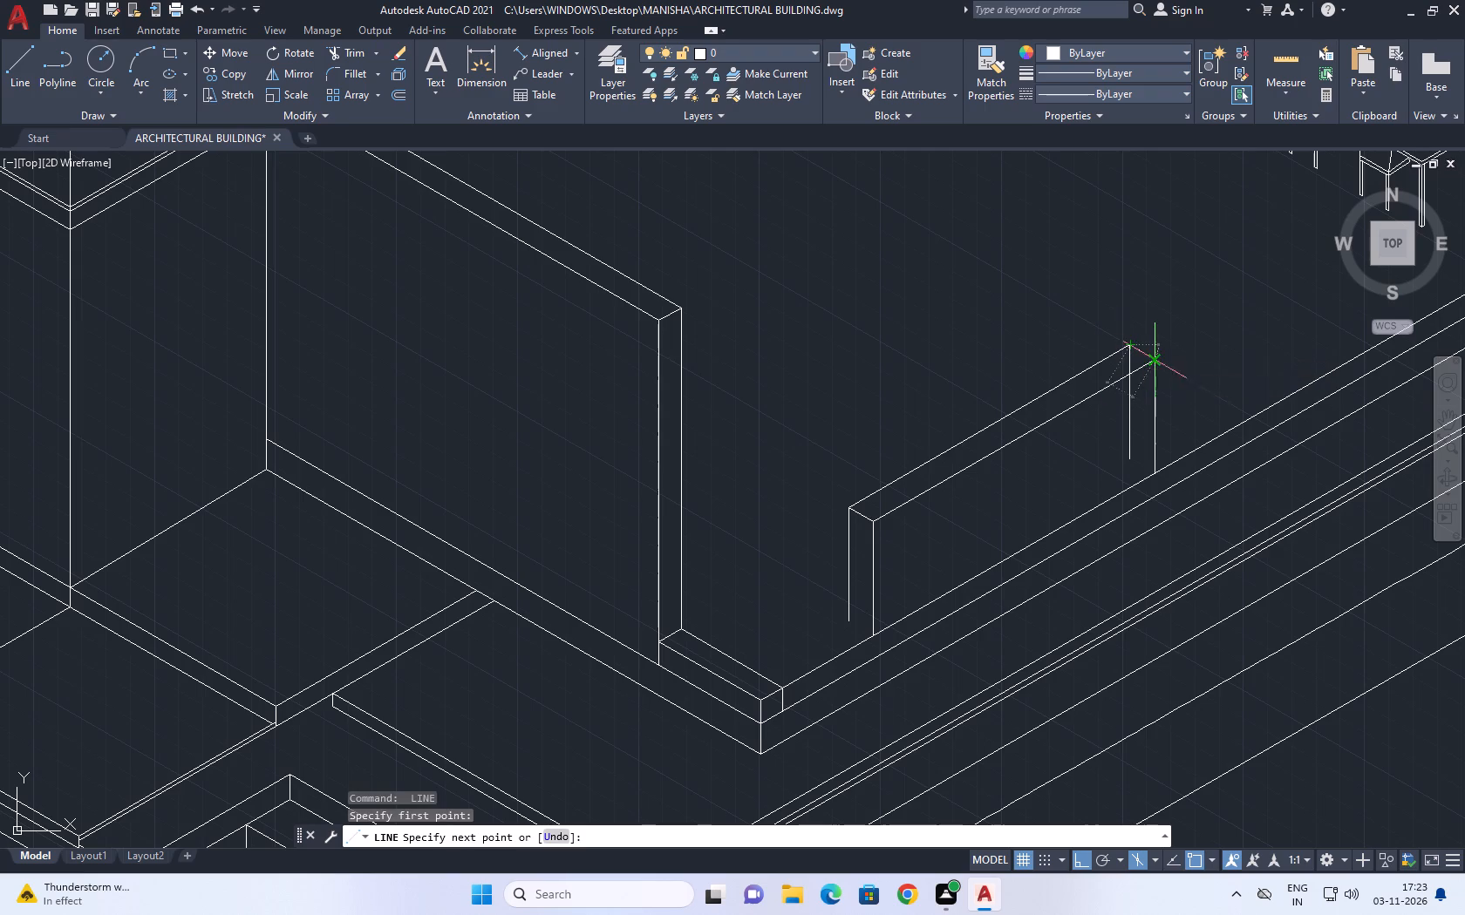
pyautogui.press('Escape')
# Delete the back outline's vertical line at the panel's far end.
pyautogui.click(1128, 410)
pyautogui.press('Delete')
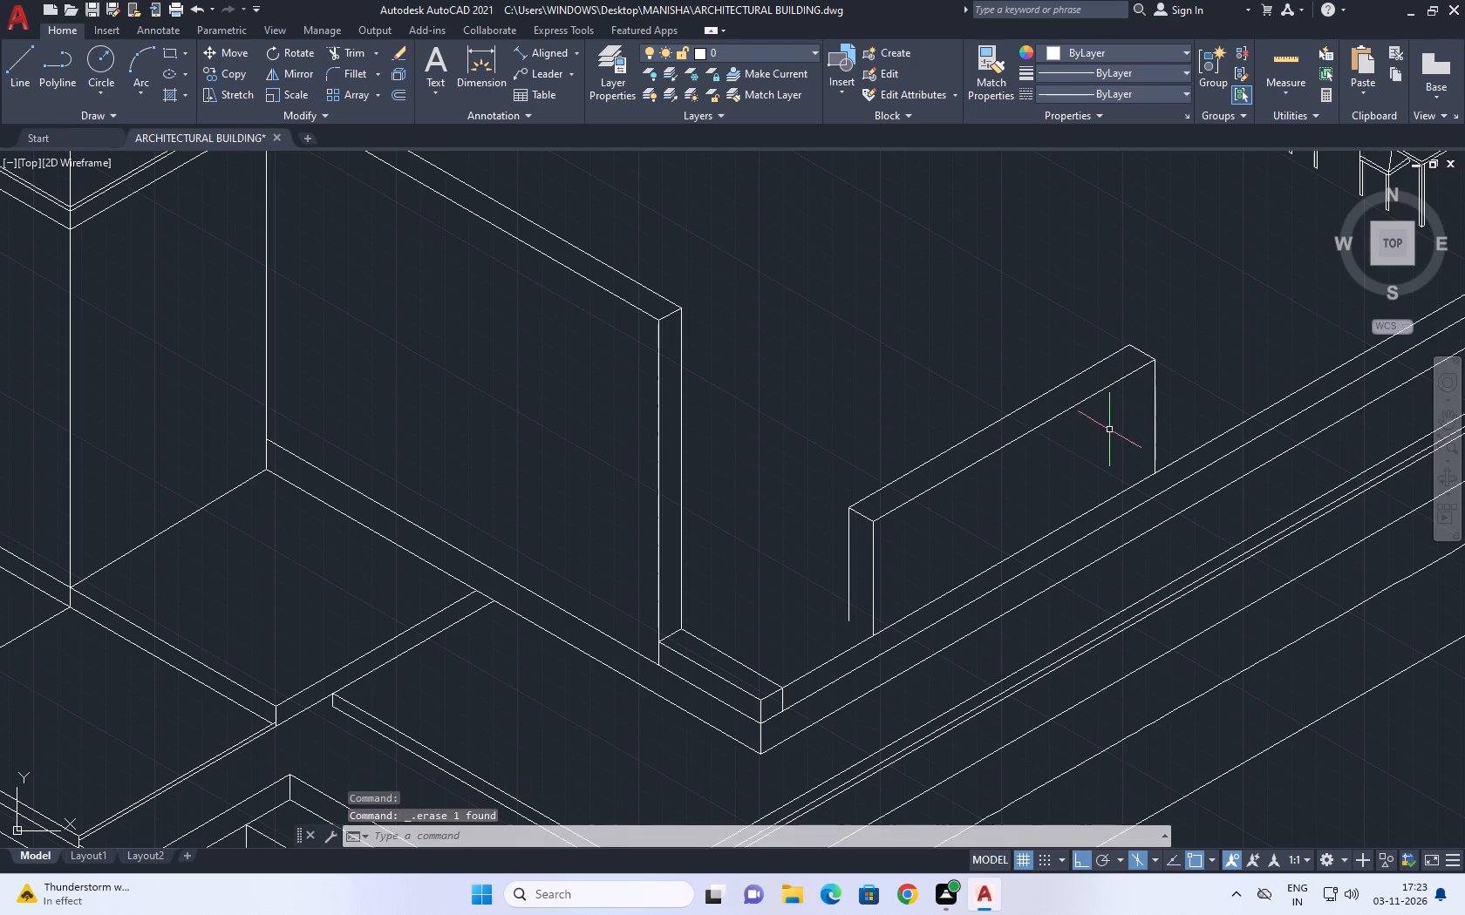
# Draw a flat top outline about 360 wide from the panel's near upper corner, extending back into the room and ending at the rear upper corner.
pyautogui.moveTo(886, 452); pyautogui.dragTo(972, 525, button='middle')
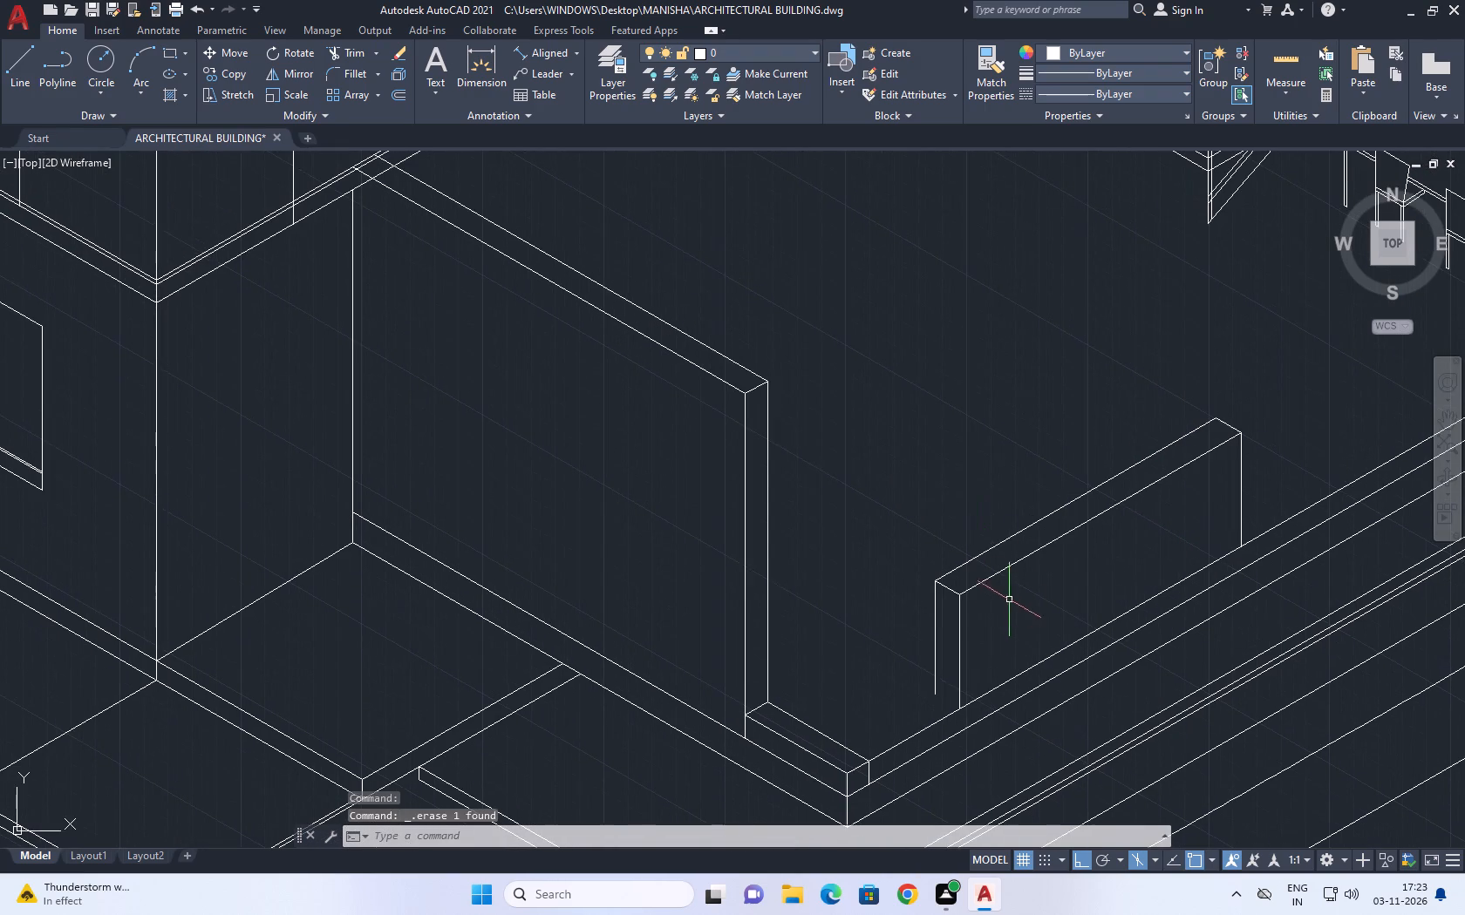
pyautogui.press(';')
pyautogui.press('space')
pyautogui.press('l')
pyautogui.press('space')
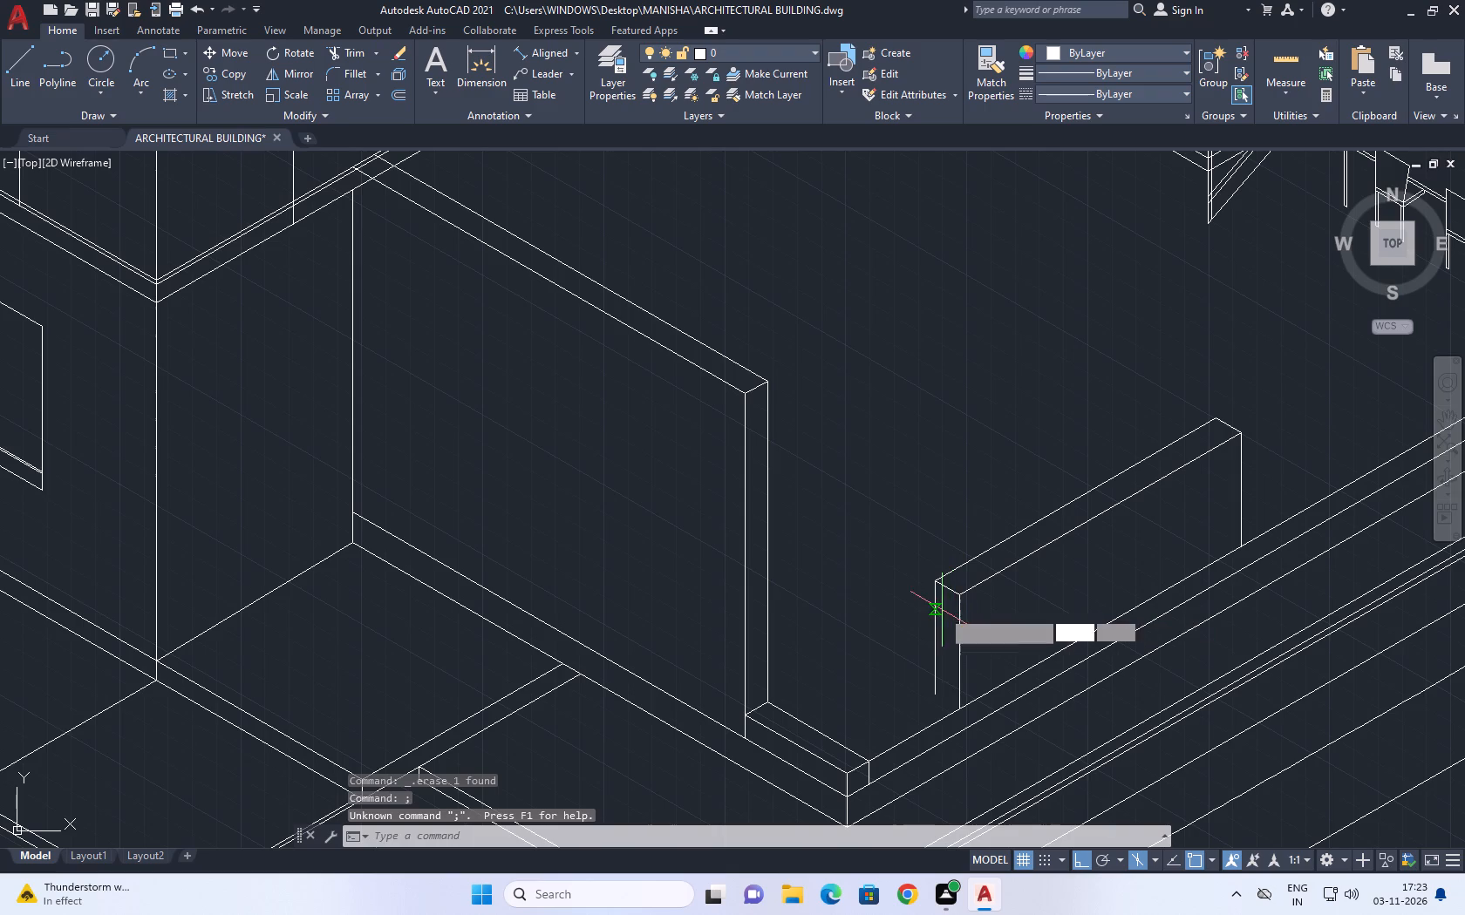
pyautogui.click(963, 594)
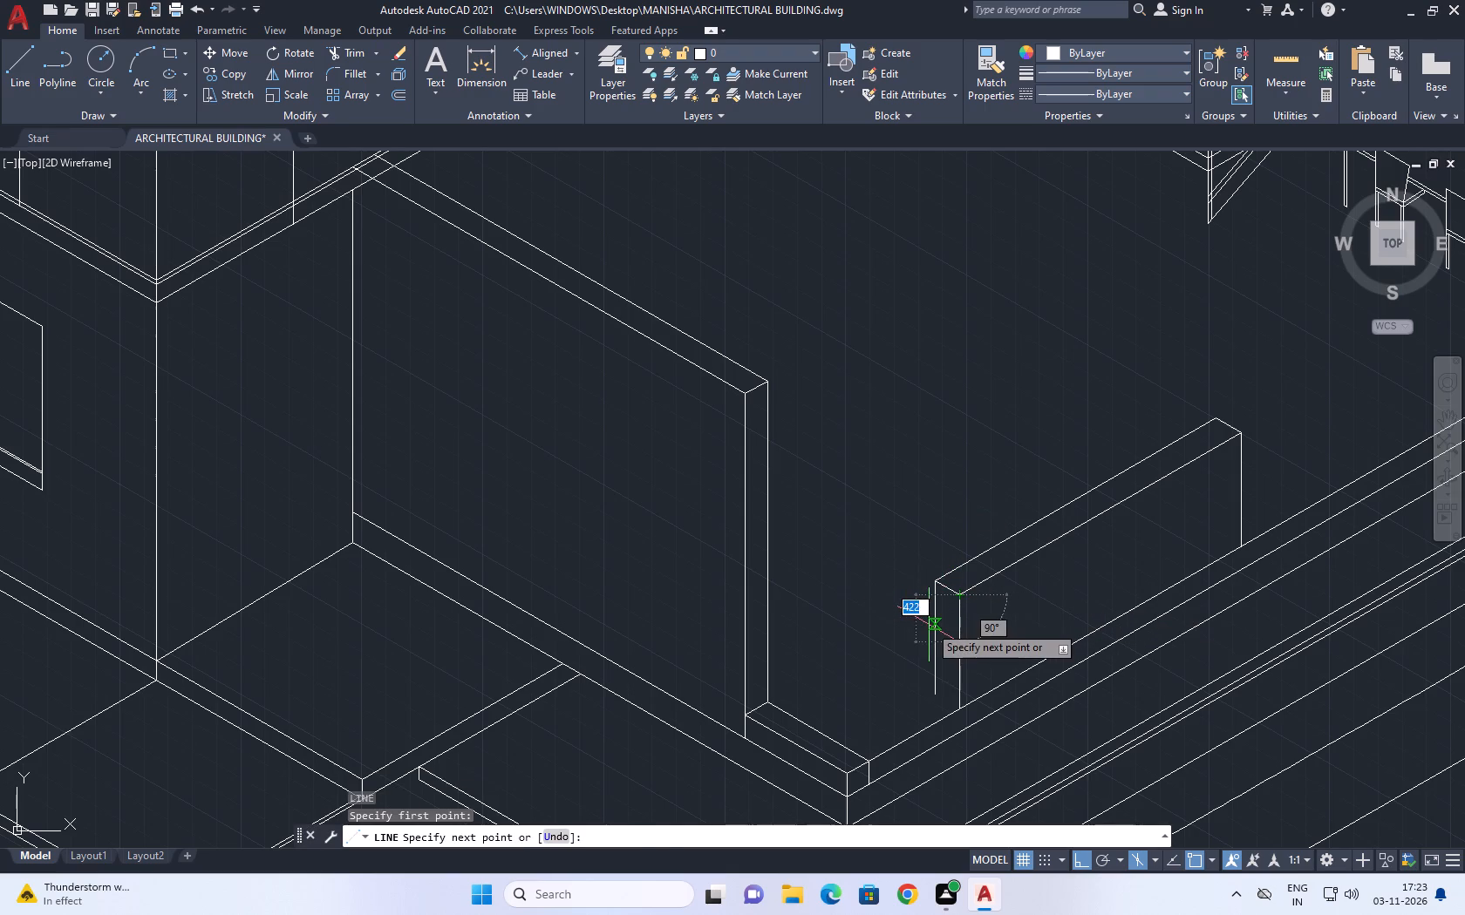
pyautogui.press('F5')
pyautogui.scroll(2, 926, 620)
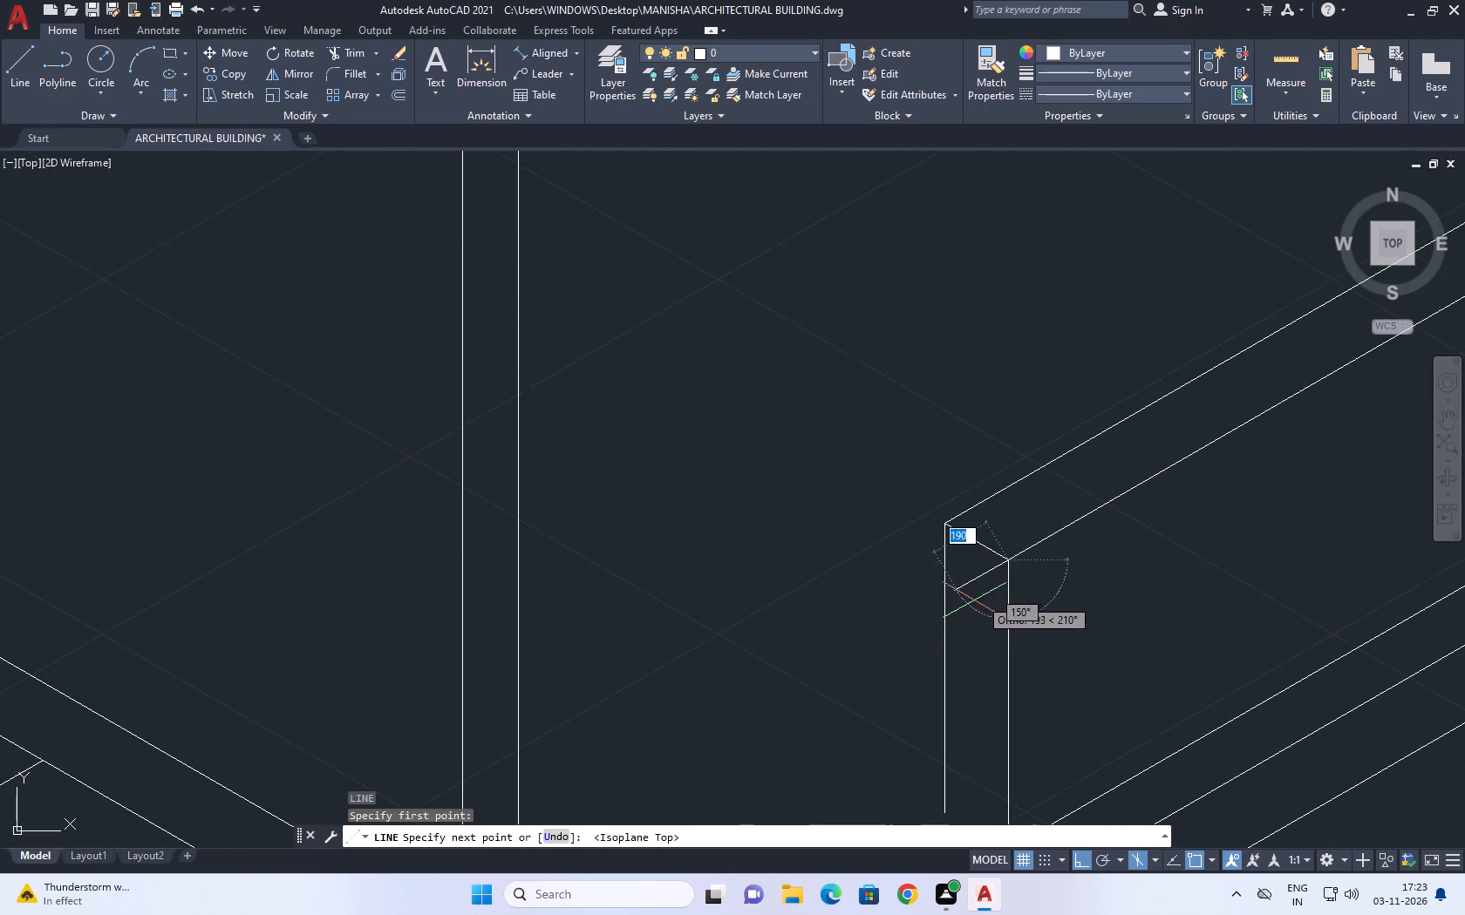
pyautogui.click(934, 621)
pyautogui.scroll(-2, 784, 537)
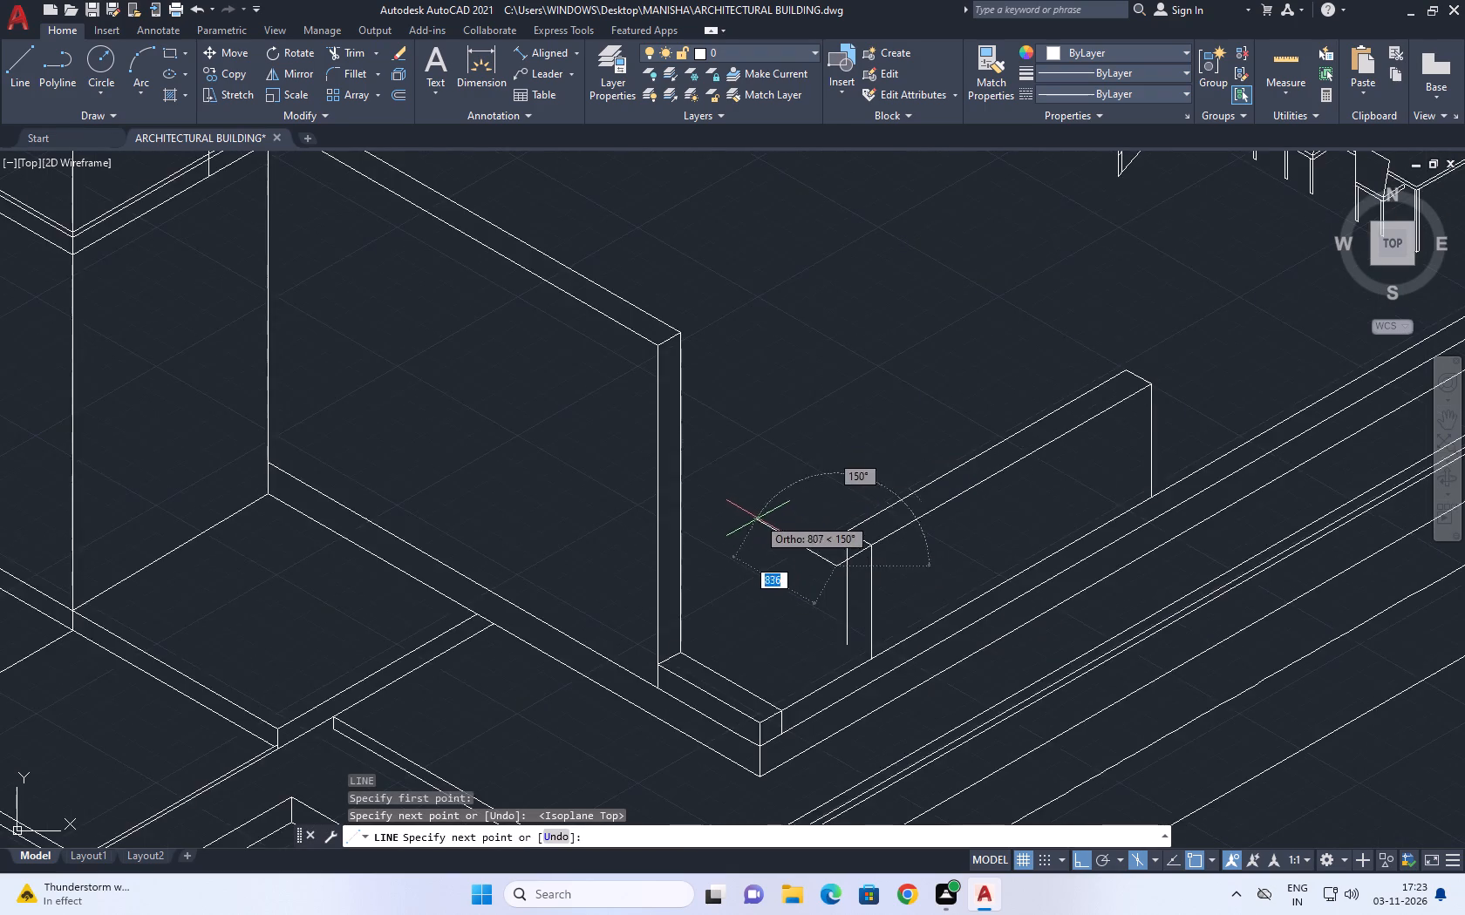
pyautogui.scroll(2, 742, 511)
pyautogui.click(738, 506)
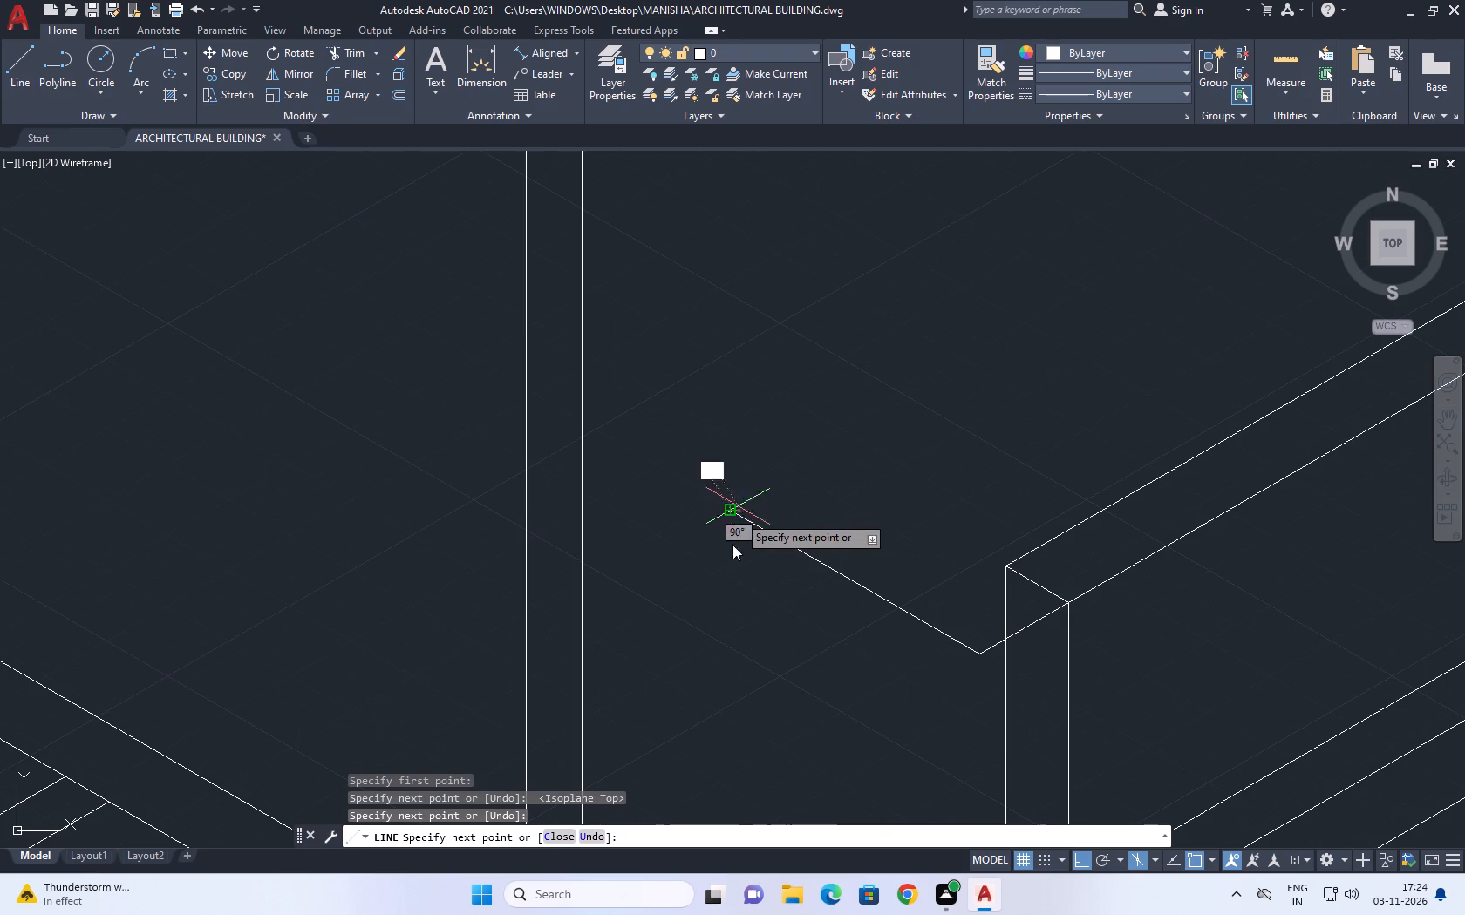
pyautogui.moveTo(746, 646); pyautogui.dragTo(797, 469, button='middle')
pyautogui.moveTo(909, 295); pyautogui.dragTo(836, 387, button='middle')
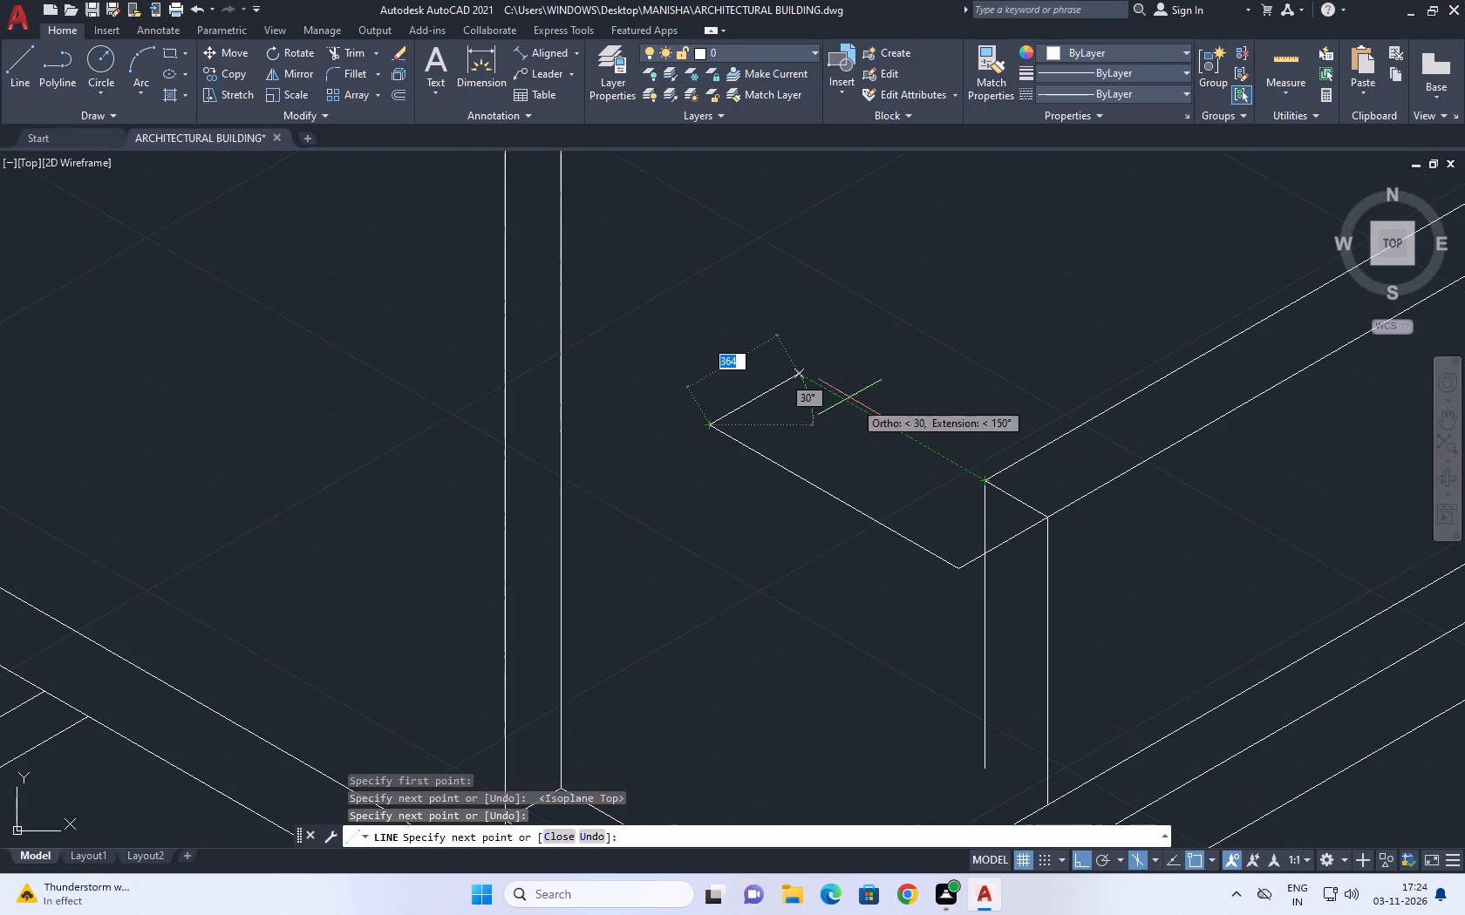
pyautogui.click(799, 373)
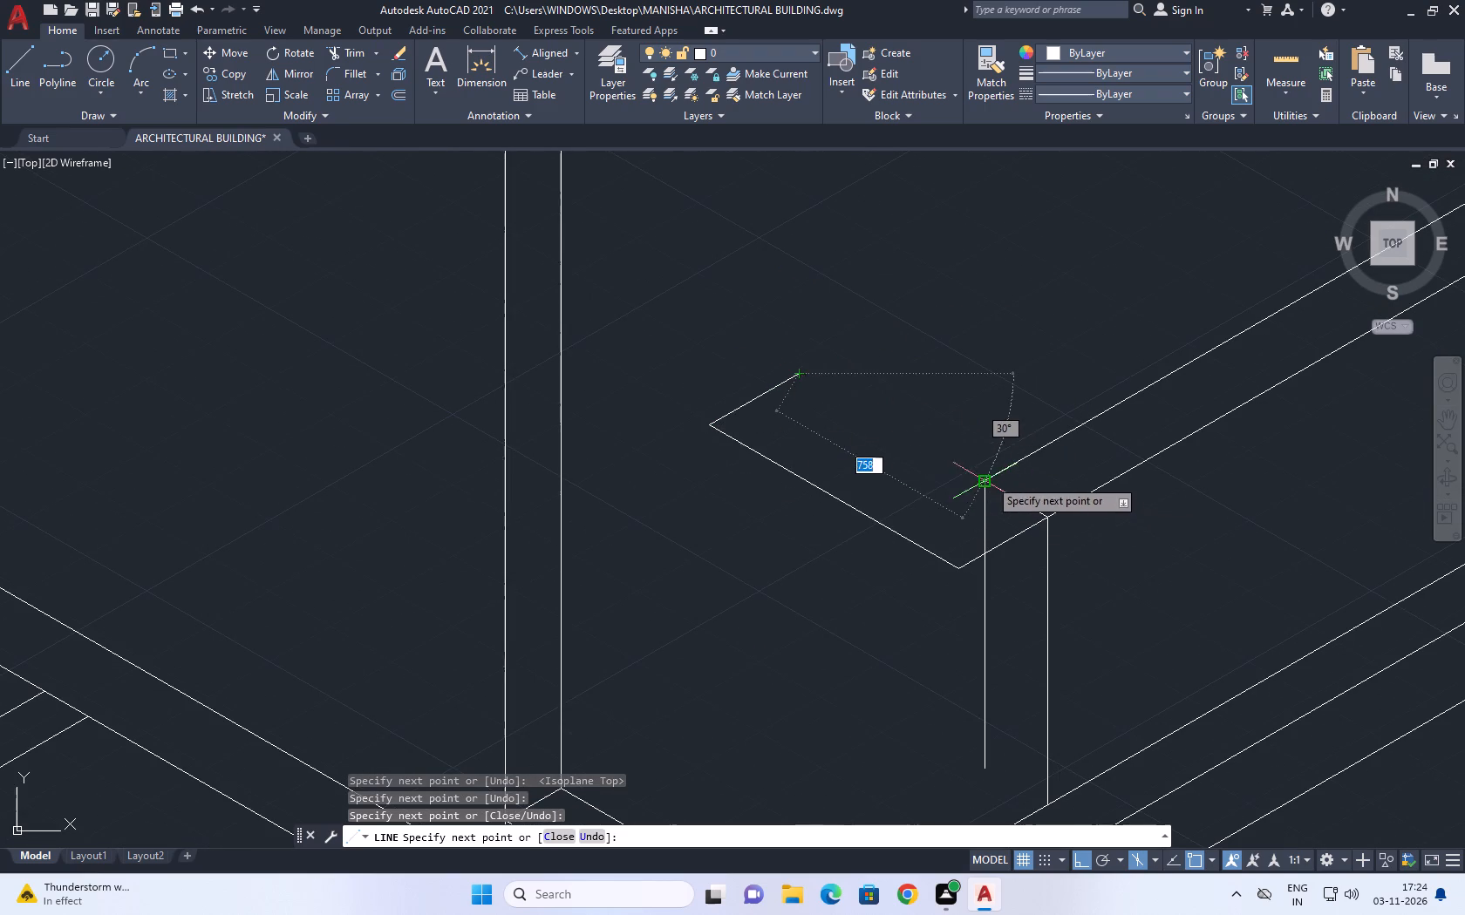
pyautogui.click(989, 478)
pyautogui.scroll(-5, 984, 443)
pyautogui.press('Escape')
# Move the flat top's long outer edge slightly inward, towards the panel, to narrow the top.
pyautogui.scroll(4, 951, 447)
pyautogui.click(951, 456)
pyautogui.moveTo(882, 528); pyautogui.dragTo(879, 548)
pyautogui.moveTo(929, 559); pyautogui.dragTo(820, 586, button='middle')
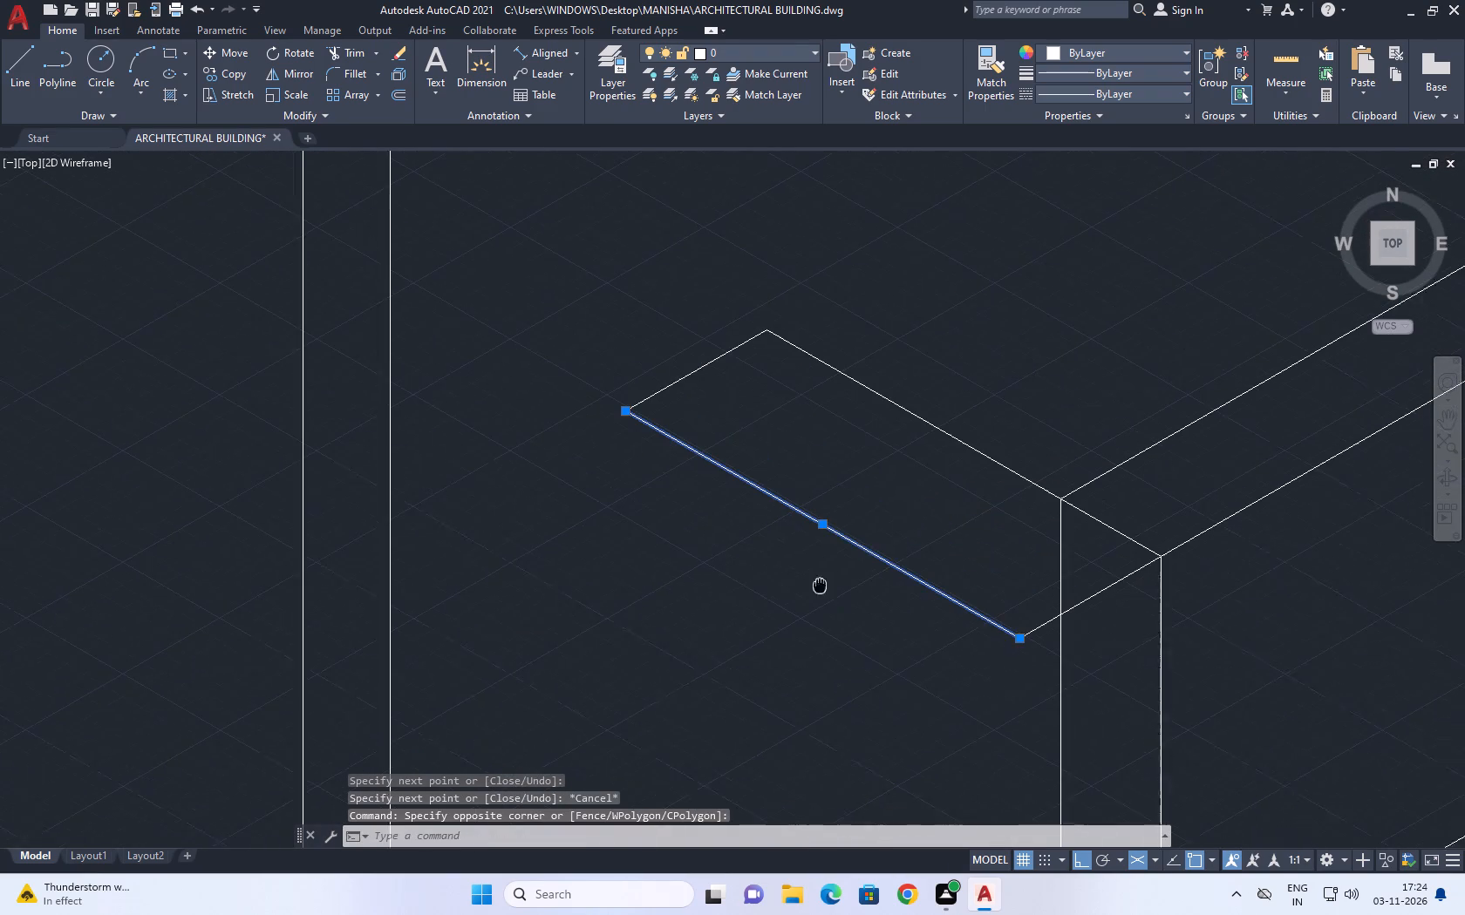
pyautogui.press('m')
pyautogui.press('space')
pyautogui.click(860, 518)
pyautogui.click(889, 505)
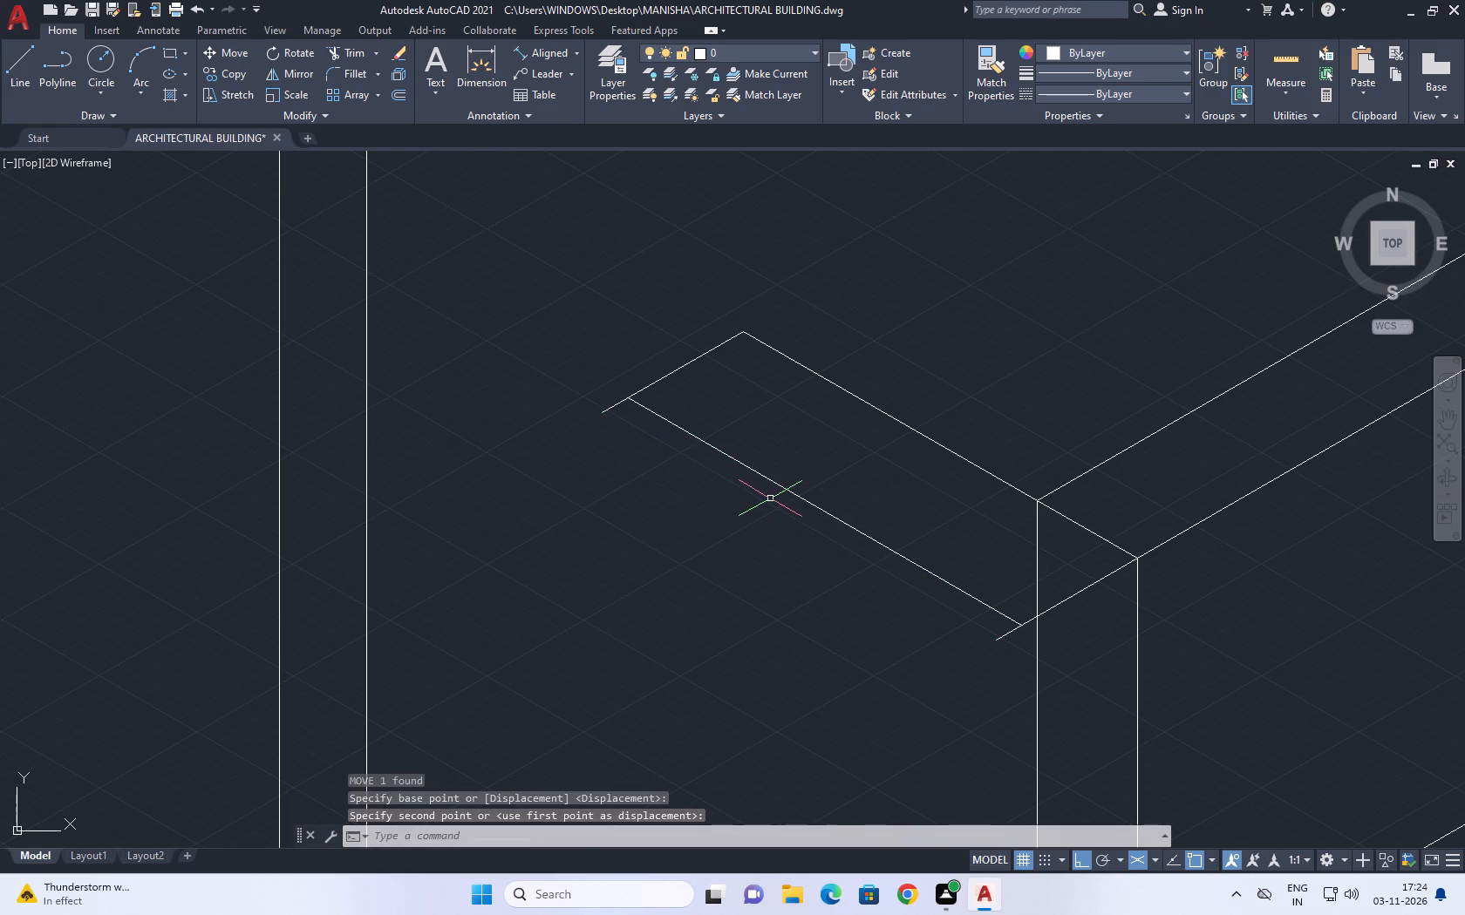
# Trim the flat top's protruding short-edge ends and the panel's vertical line crossing inside the top outline.
pyautogui.write('tr')
pyautogui.press('space')
pyautogui.click(618, 403)
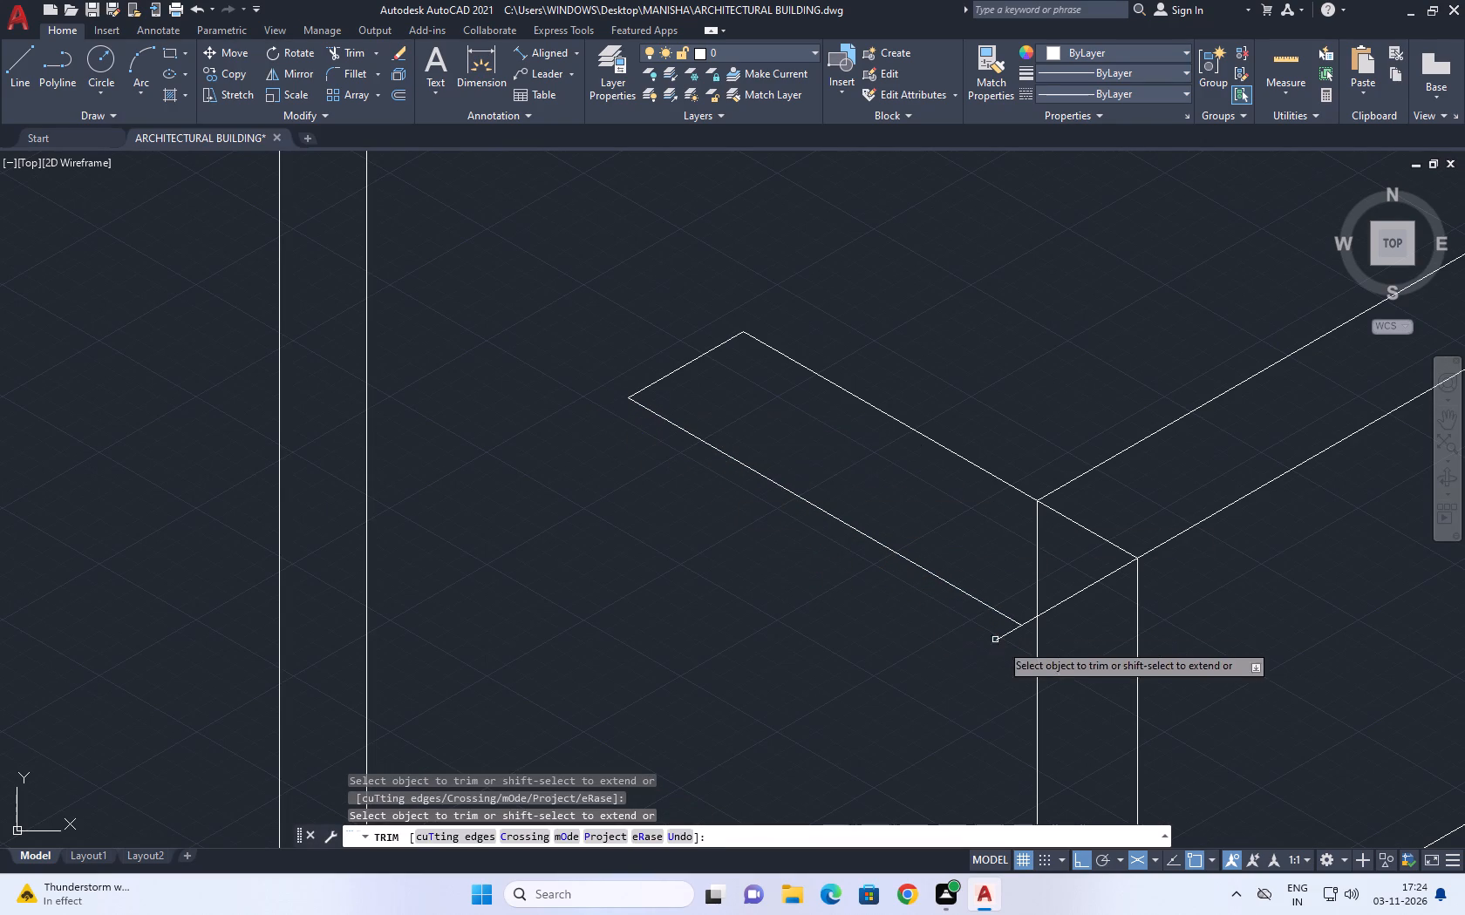
pyautogui.click(1014, 636)
pyautogui.click(976, 631)
pyautogui.click(1034, 554)
pyautogui.click(1045, 548)
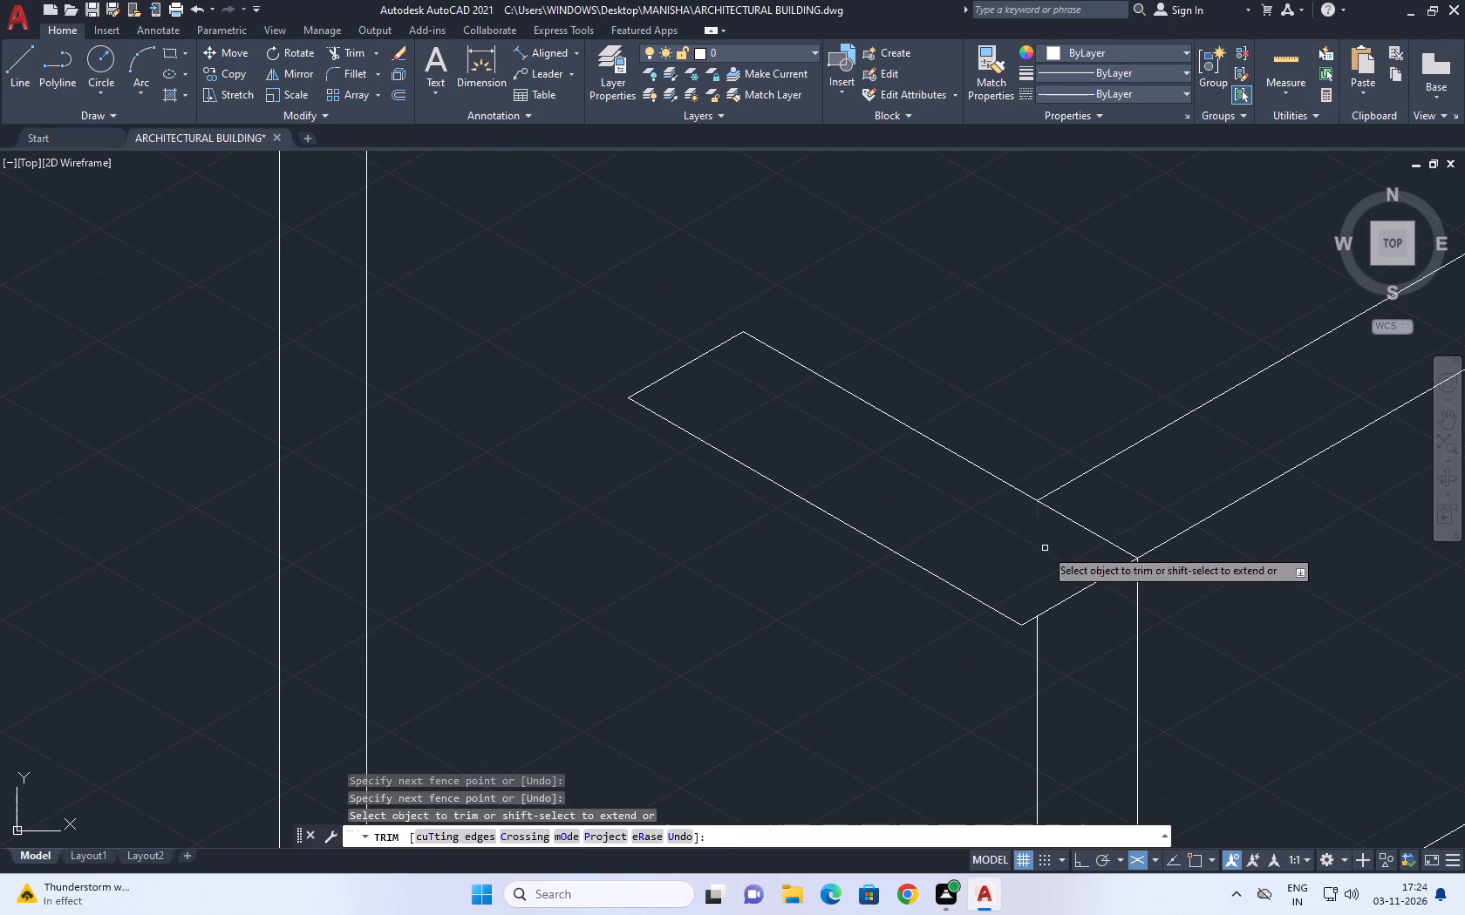
pyautogui.scroll(-3, 1052, 591)
pyautogui.moveTo(1075, 627); pyautogui.dragTo(1053, 482, button='middle')
pyautogui.press('Escape')
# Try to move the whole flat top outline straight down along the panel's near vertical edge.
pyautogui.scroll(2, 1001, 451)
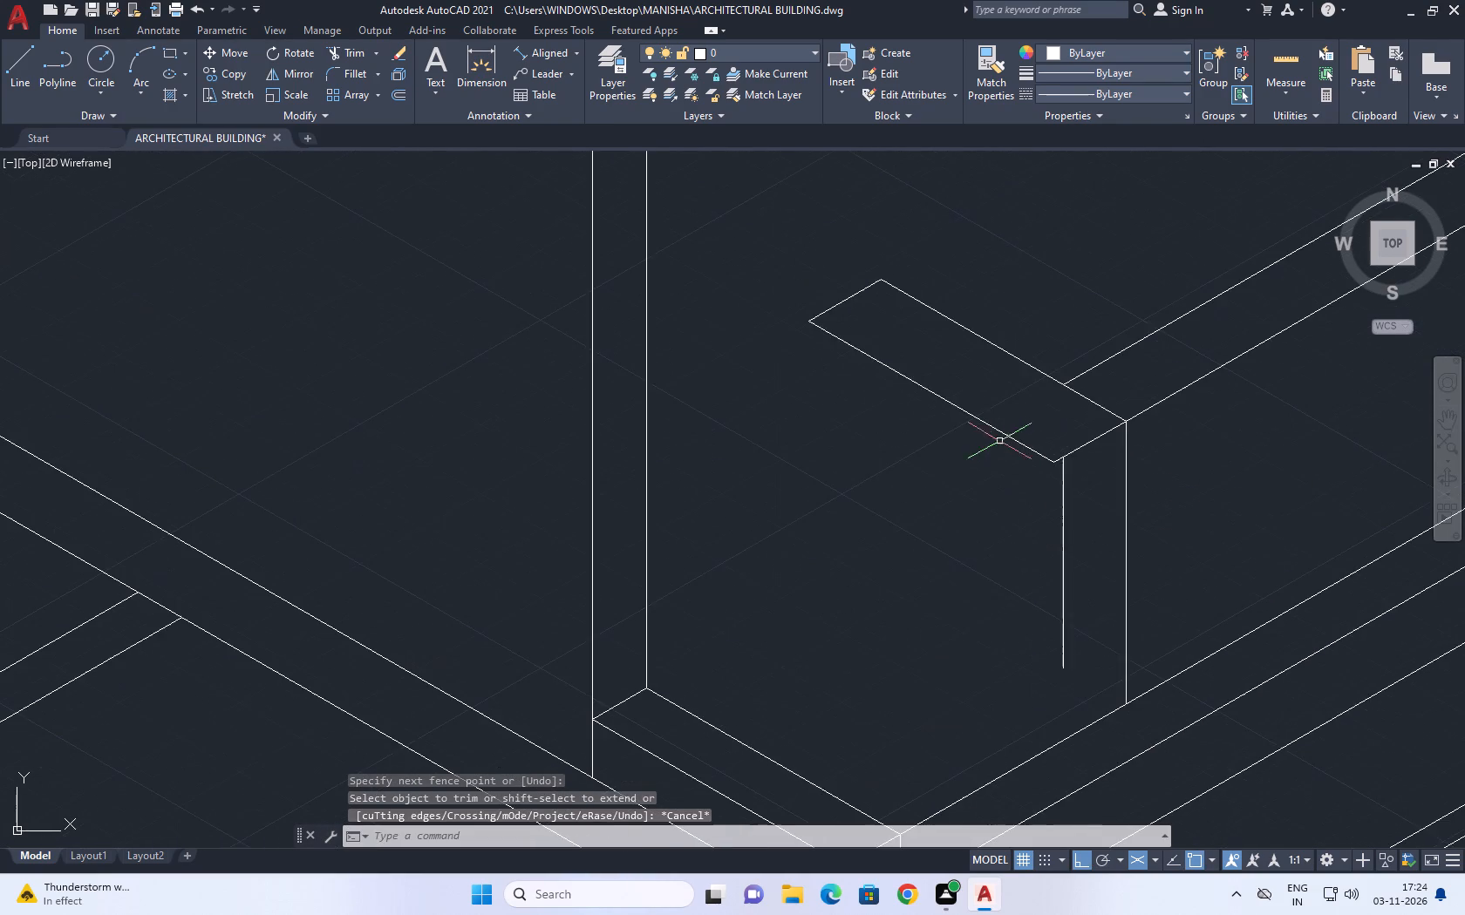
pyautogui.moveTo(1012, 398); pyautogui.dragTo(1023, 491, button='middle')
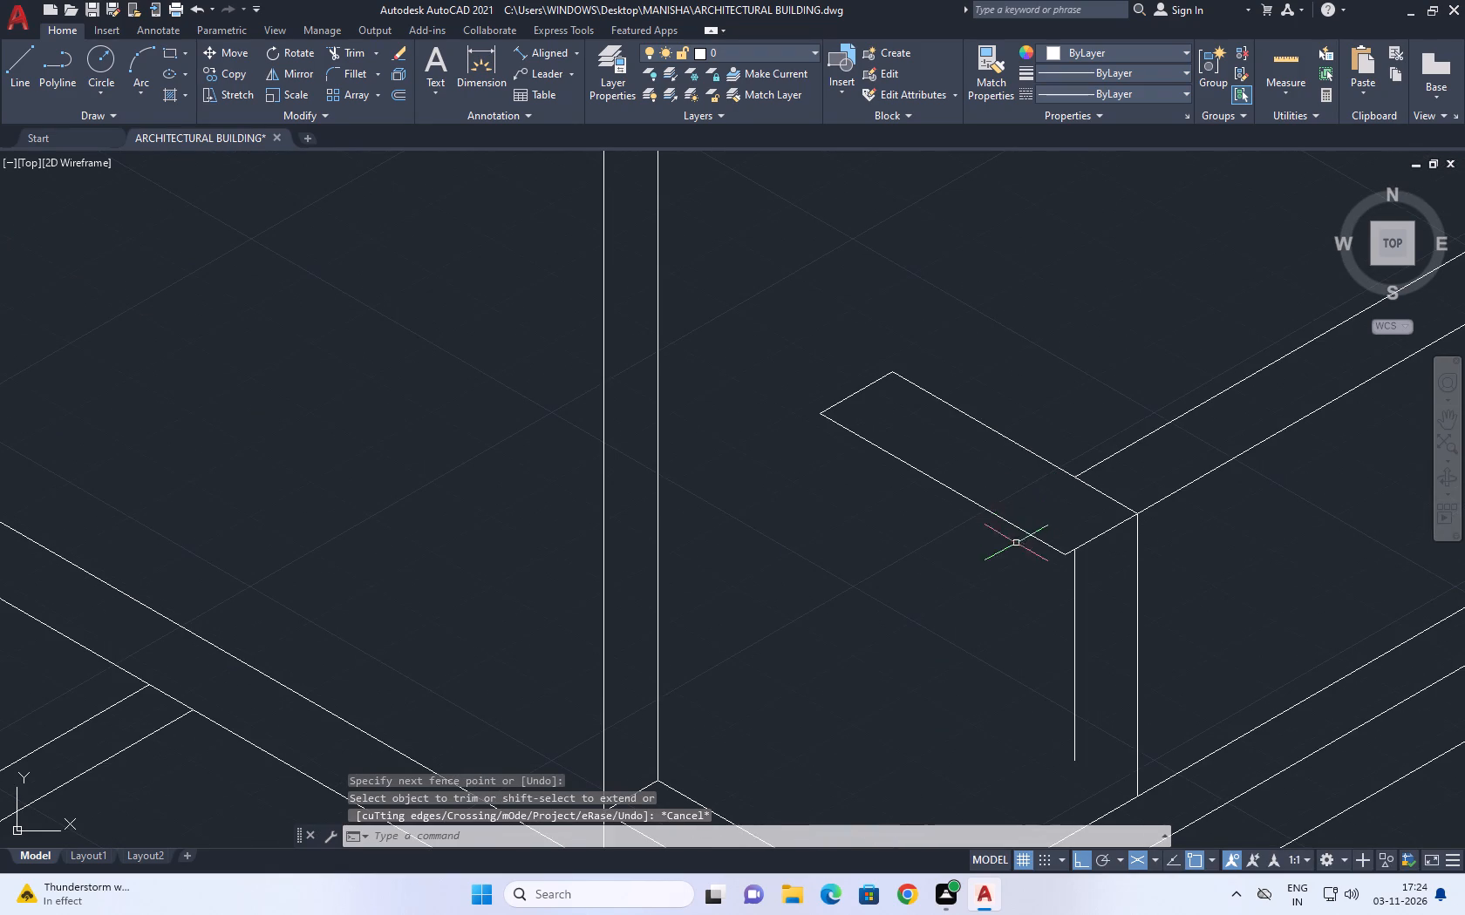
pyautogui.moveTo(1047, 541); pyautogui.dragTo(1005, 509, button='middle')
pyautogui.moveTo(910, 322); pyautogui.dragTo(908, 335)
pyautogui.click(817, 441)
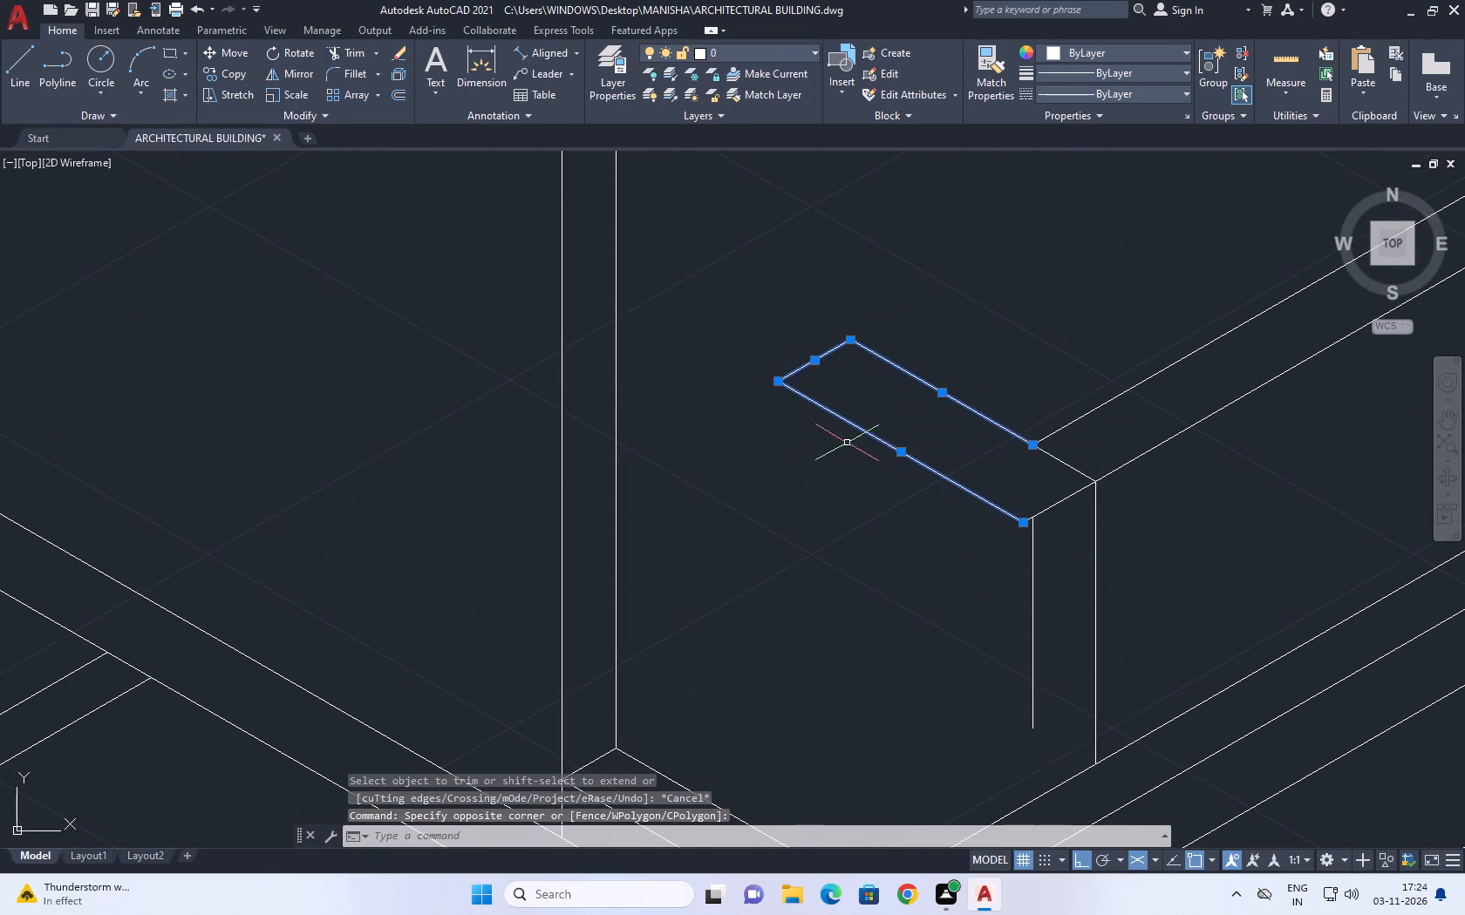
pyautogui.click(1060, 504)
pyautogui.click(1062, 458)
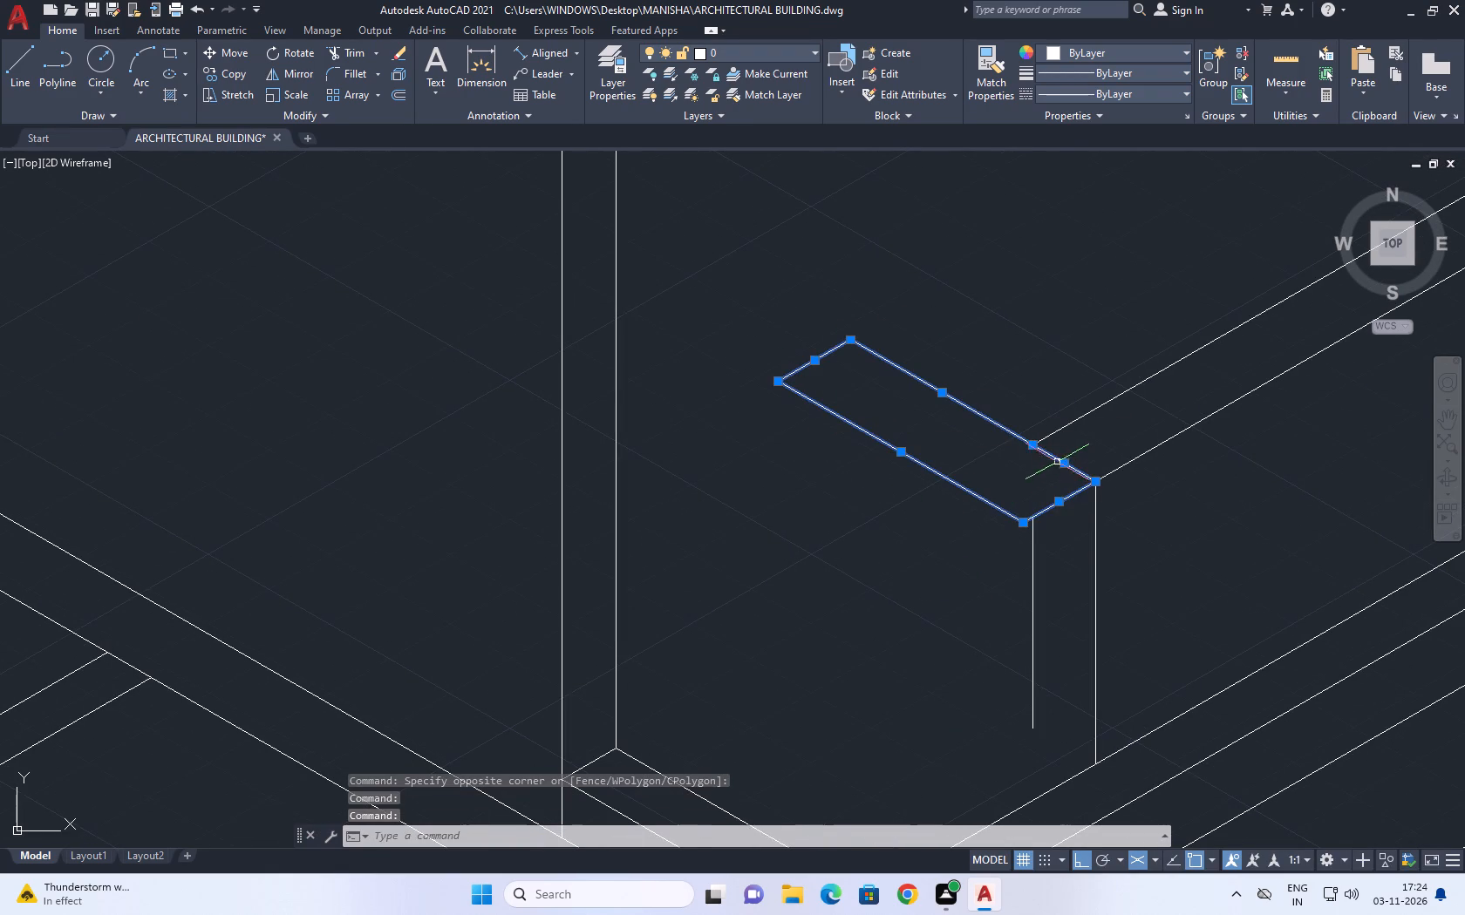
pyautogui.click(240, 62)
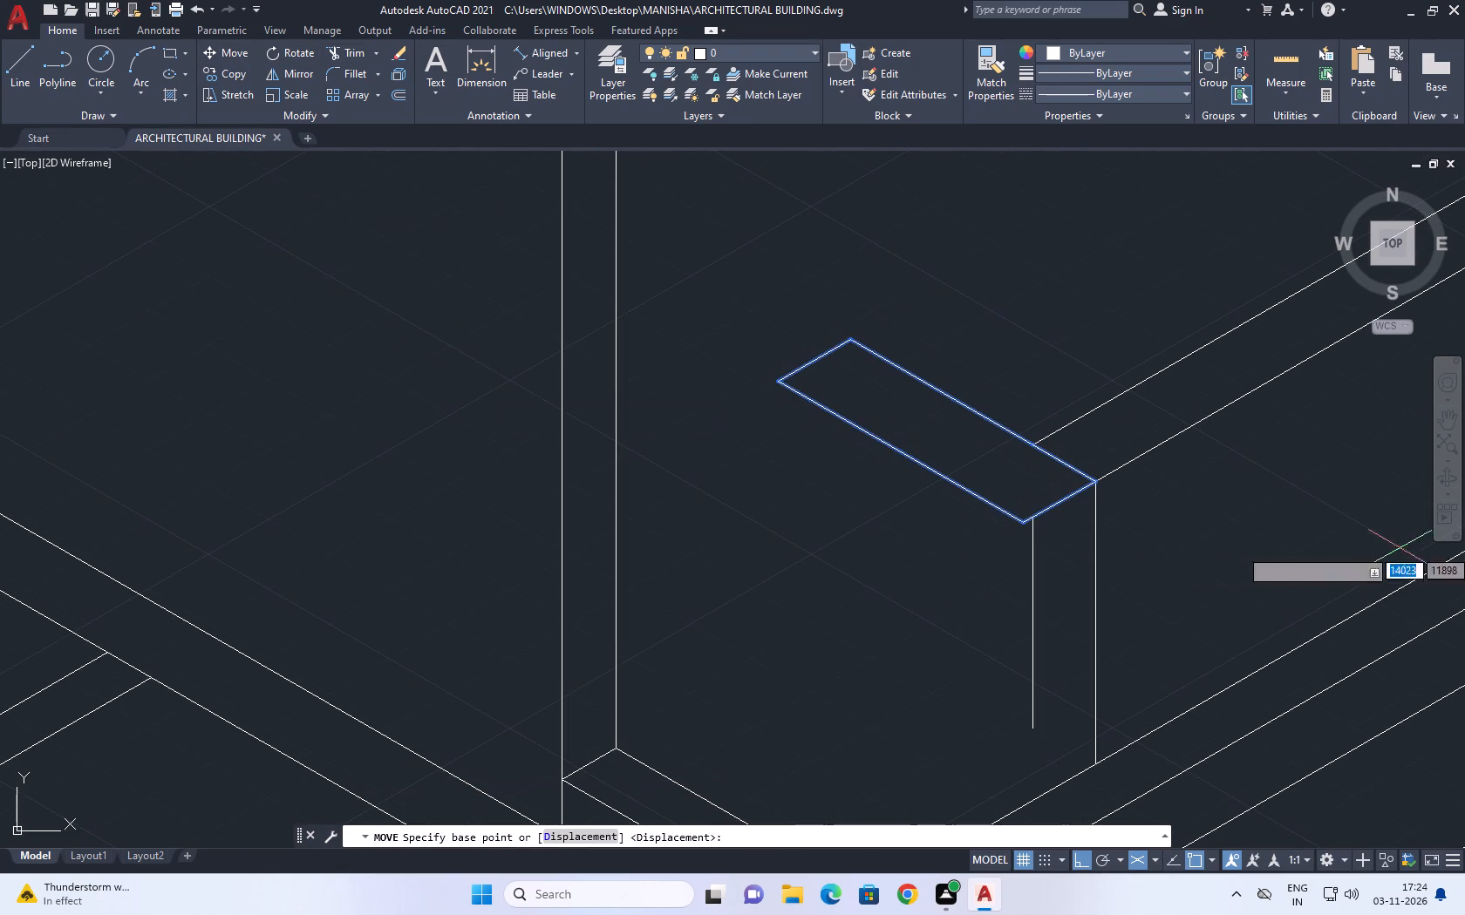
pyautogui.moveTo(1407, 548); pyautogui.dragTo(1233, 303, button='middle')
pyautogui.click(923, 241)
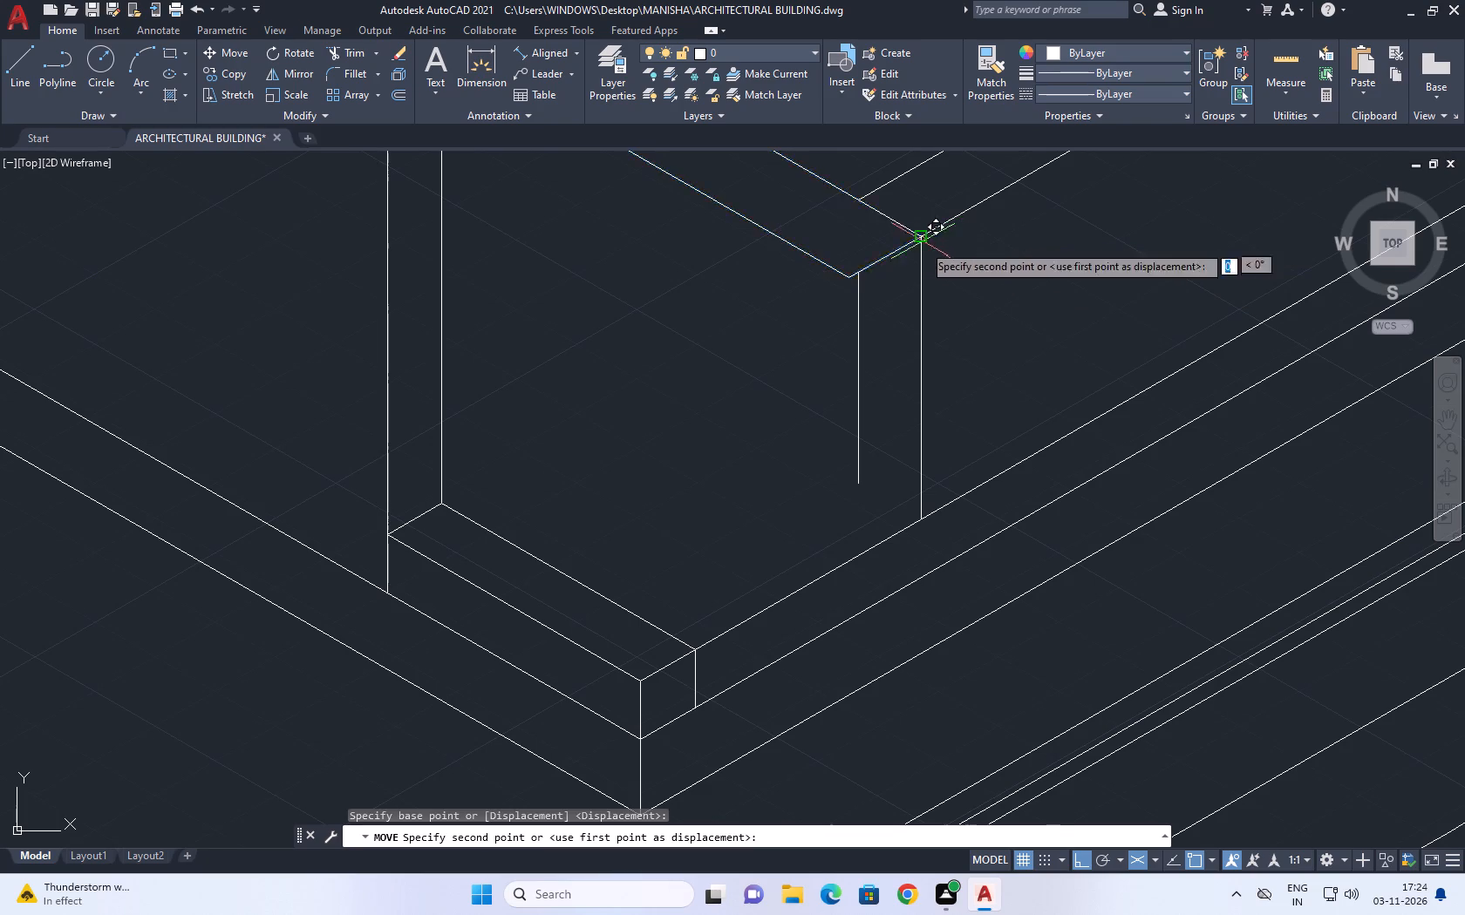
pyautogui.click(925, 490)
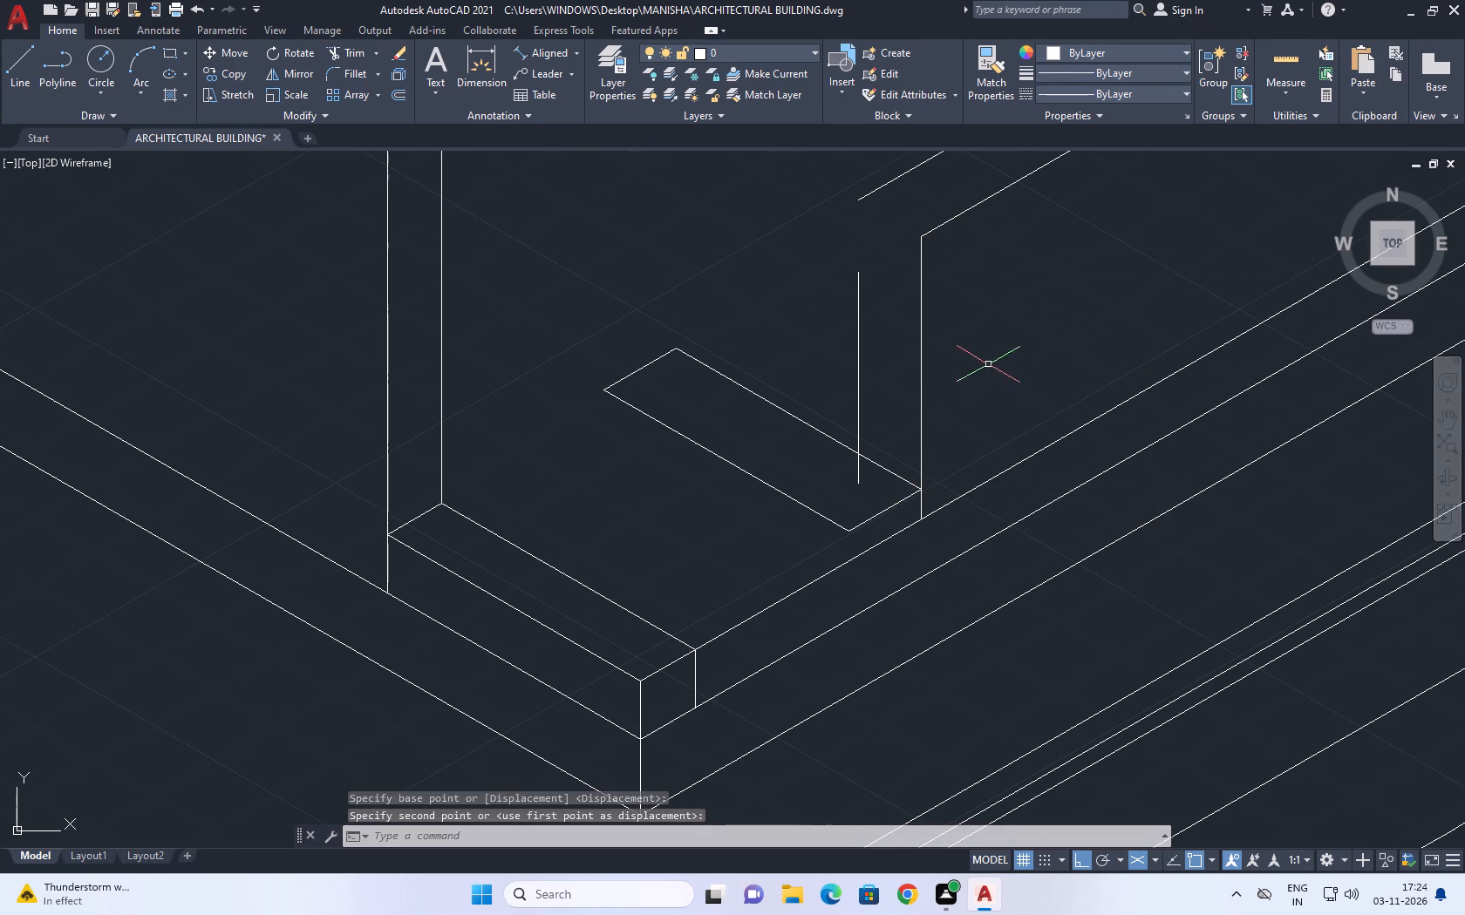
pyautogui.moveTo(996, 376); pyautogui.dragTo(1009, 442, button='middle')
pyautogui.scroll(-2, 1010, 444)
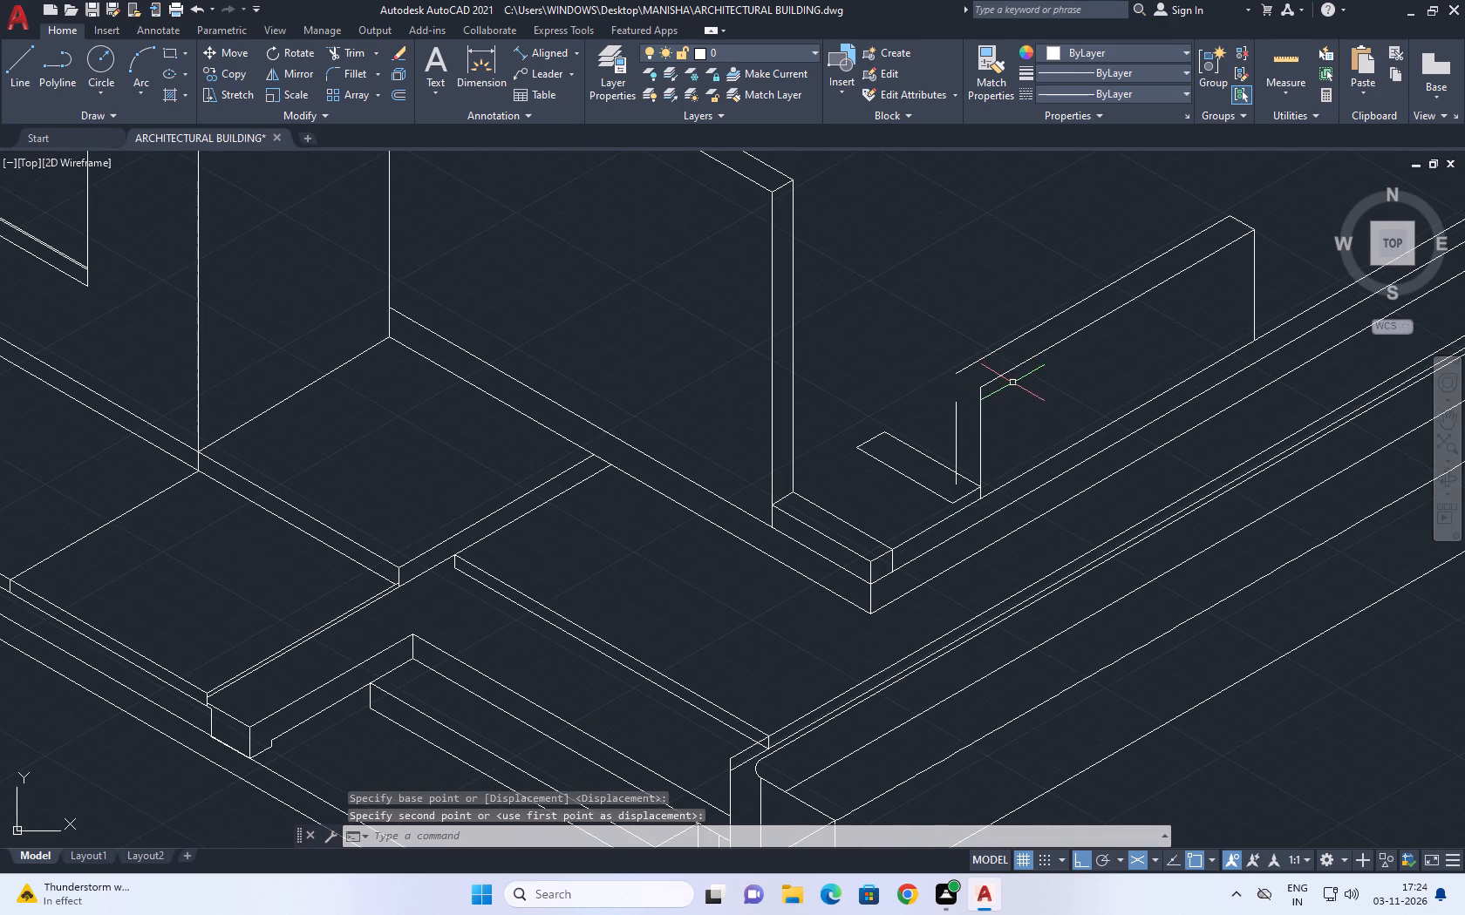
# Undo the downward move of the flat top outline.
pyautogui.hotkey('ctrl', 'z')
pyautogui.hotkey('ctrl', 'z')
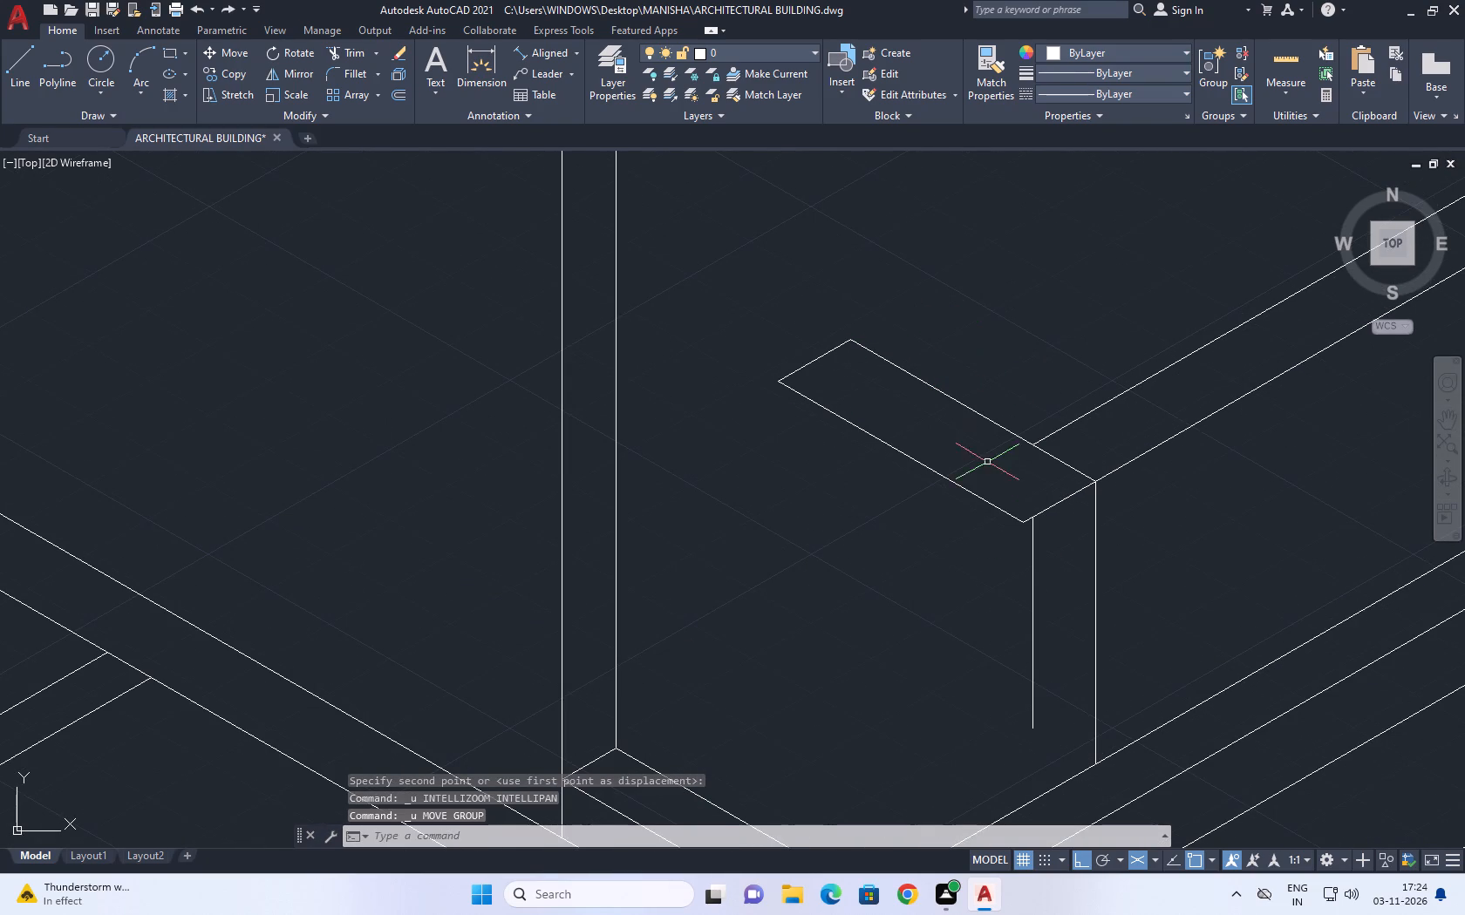
# Move the flat top's long outer edge inward so its near end meets the top of the panel's inner vertical line.
pyautogui.moveTo(1083, 591); pyautogui.dragTo(1031, 509, button='middle')
pyautogui.click(934, 374)
pyautogui.click(894, 459)
pyautogui.scroll(2, 940, 435)
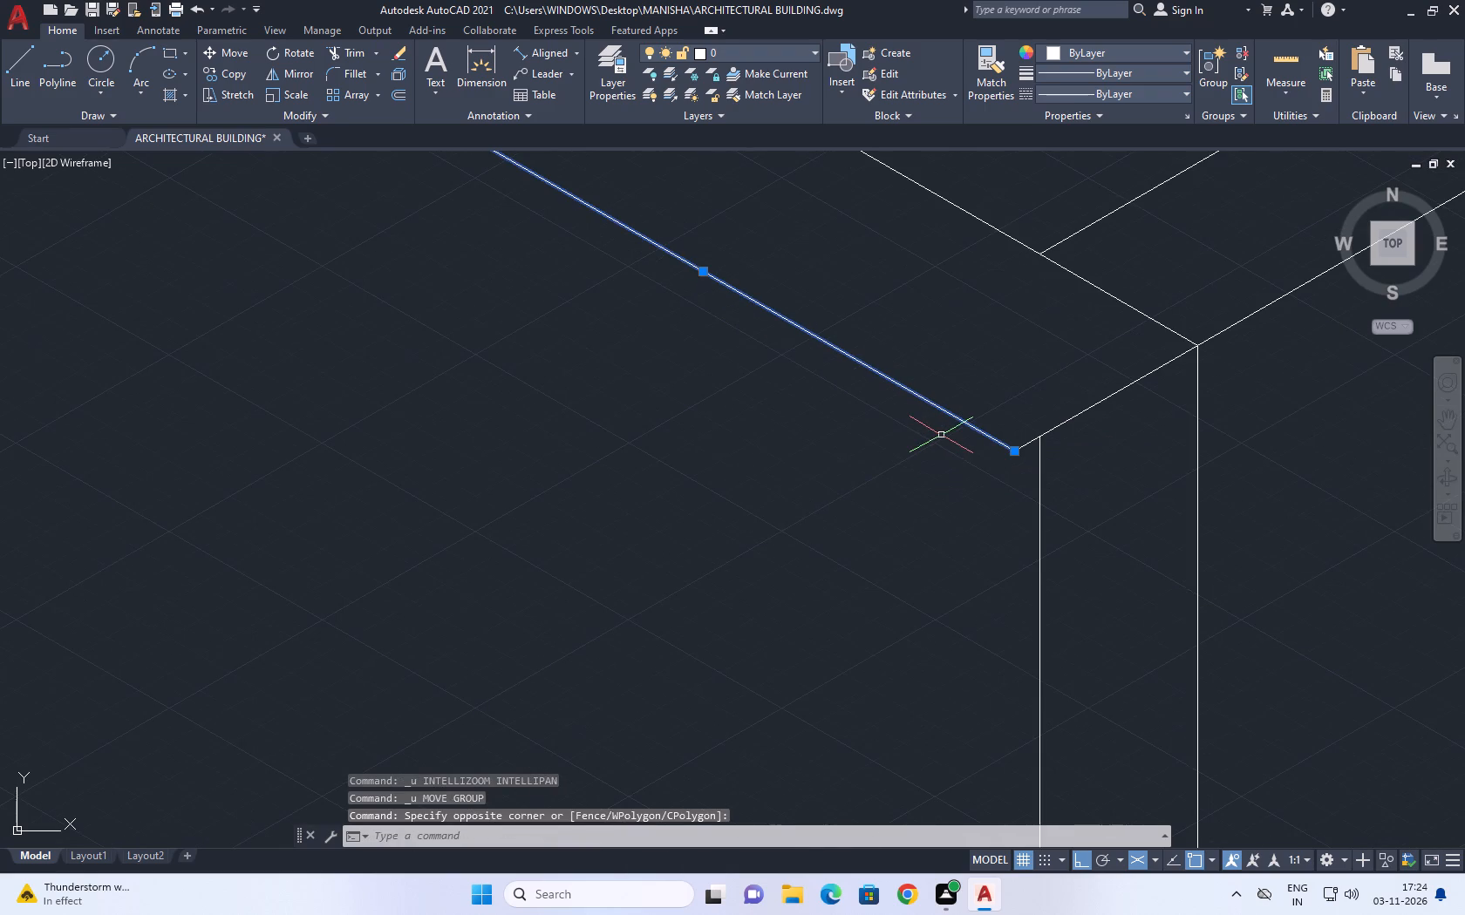
pyautogui.write('m')
pyautogui.press('space')
pyautogui.click(1010, 450)
pyautogui.click(1043, 437)
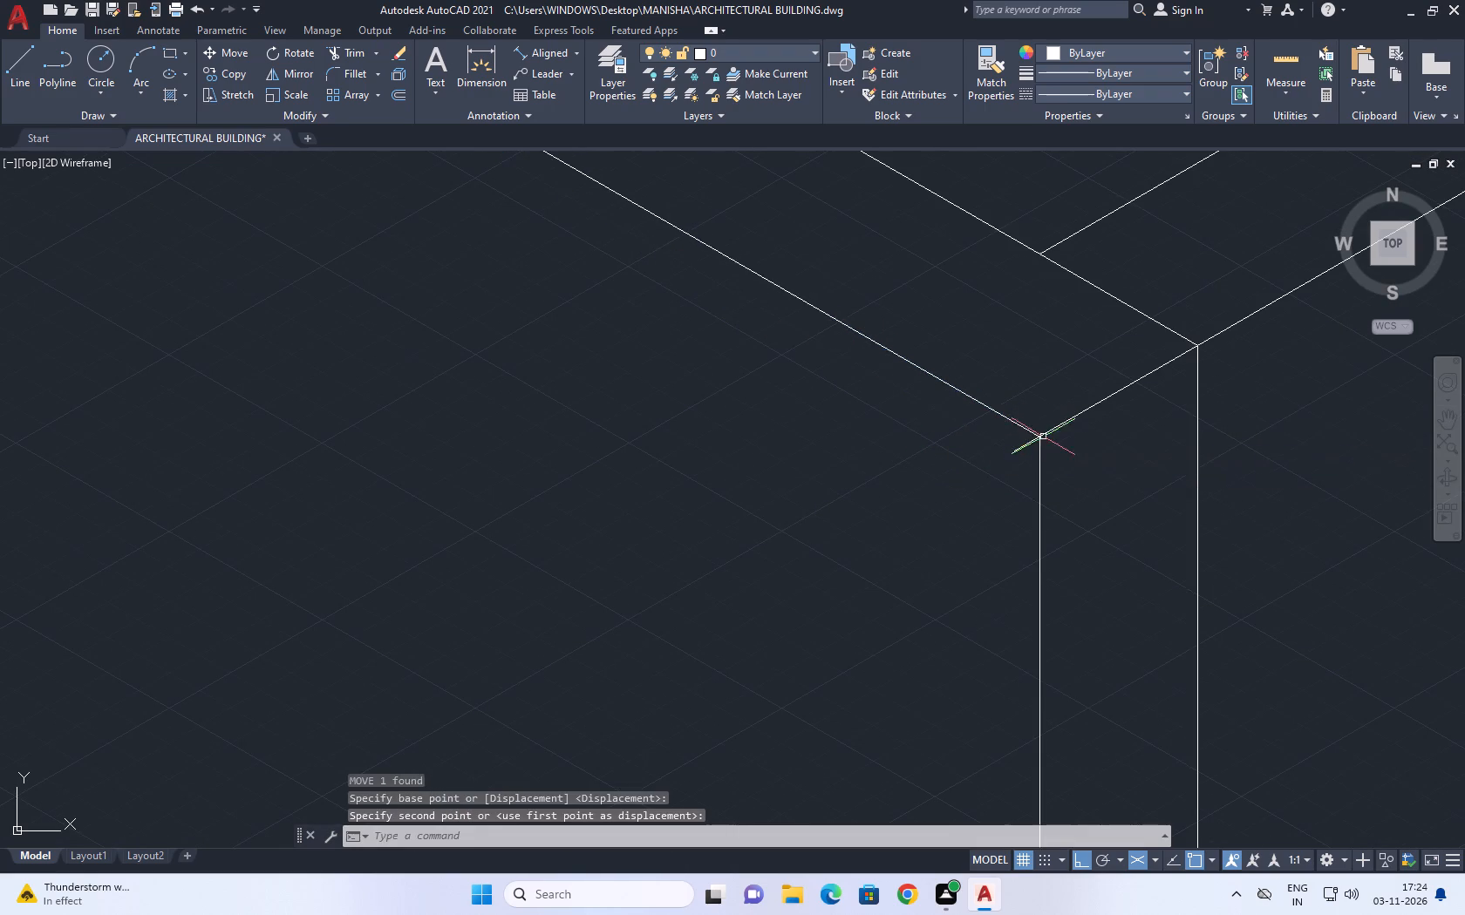
# Trim both short-edge ends that protrude beyond the flat top's long outer edge.
pyautogui.scroll(-5, 1061, 430)
pyautogui.press('t')
pyautogui.press('r')
pyautogui.press('space')
pyautogui.scroll(3, 1047, 425)
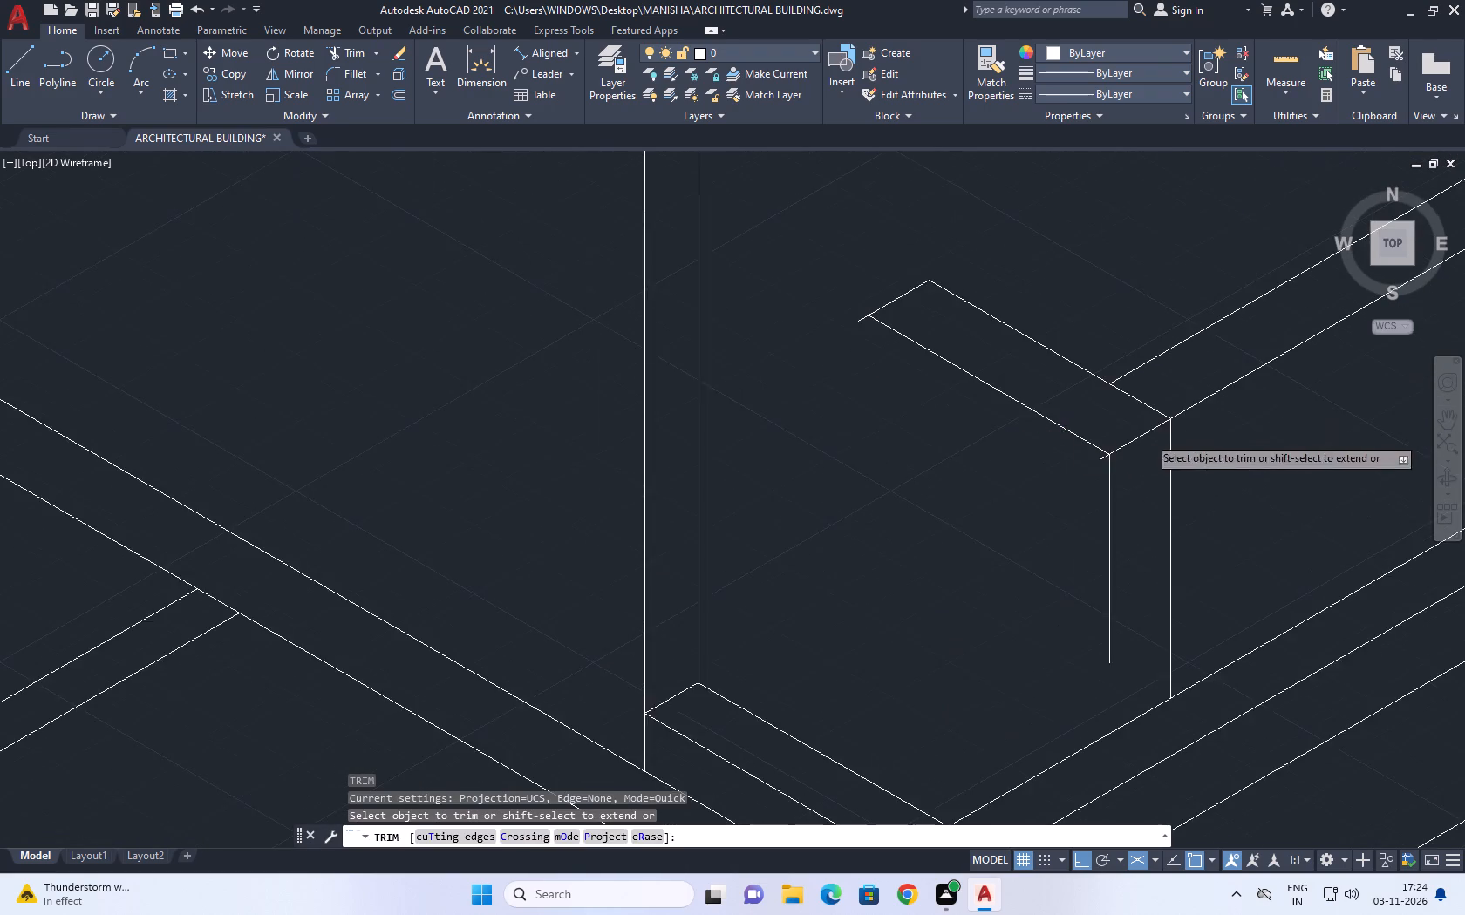
pyautogui.scroll(2, 1148, 436)
pyautogui.click(1065, 468)
pyautogui.click(1066, 483)
pyautogui.click(1025, 468)
pyautogui.scroll(-4, 1027, 472)
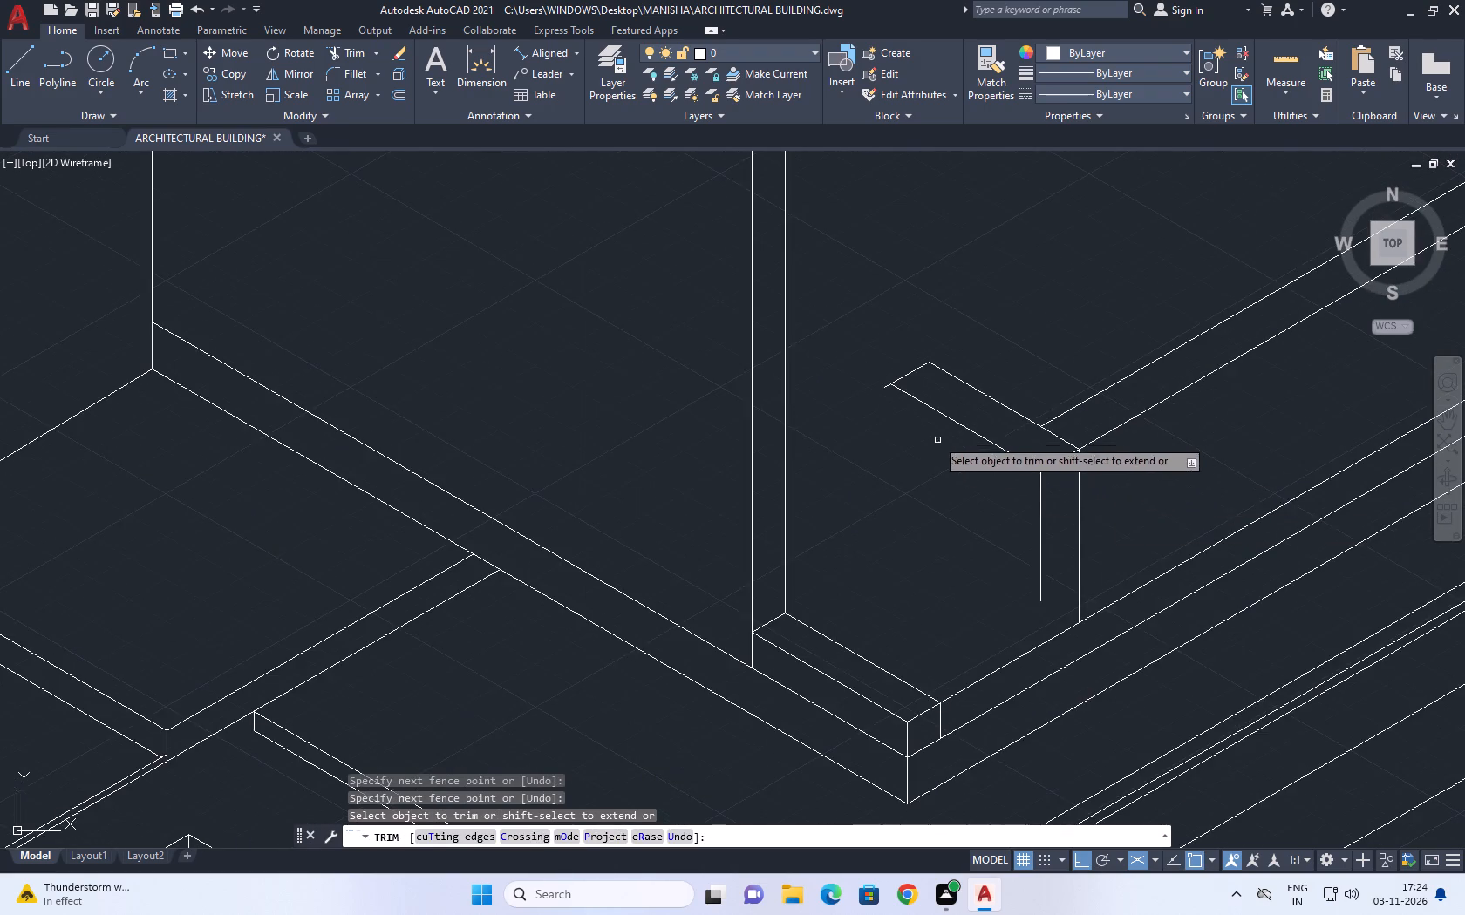
pyautogui.scroll(4, 897, 396)
pyautogui.click(903, 409)
pyautogui.click(928, 484)
pyautogui.scroll(1, 927, 478)
pyautogui.scroll(-7, 927, 478)
pyautogui.press('Escape')
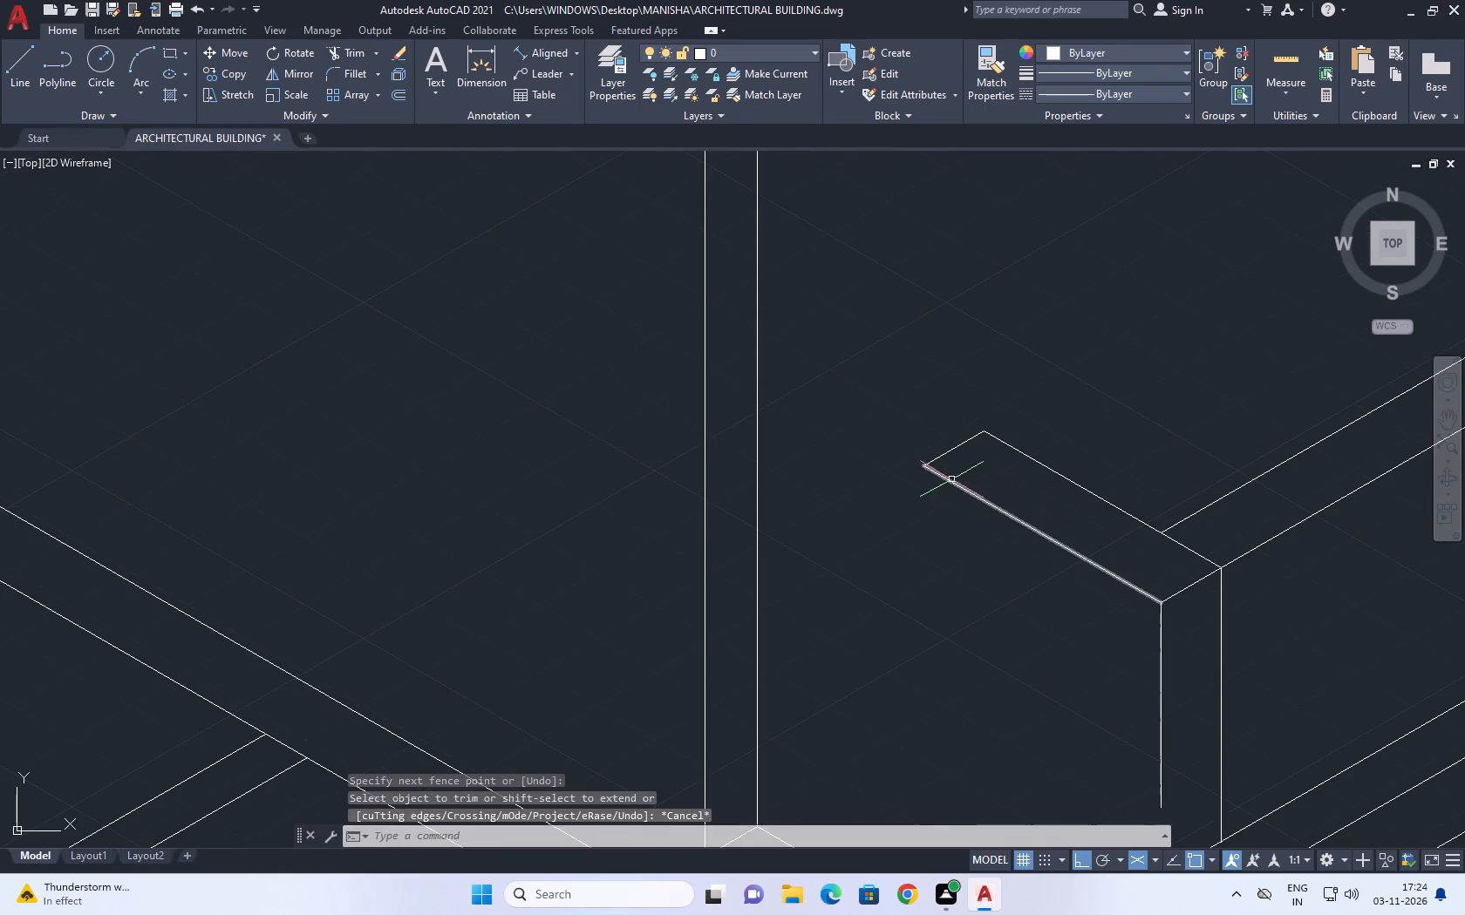
# Copy the flat top outline about 826 straight down along the panel's near vertical edge, using the right isoplane.
pyautogui.moveTo(1111, 485); pyautogui.dragTo(1035, 335, button='middle')
pyautogui.moveTo(1047, 305); pyautogui.dragTo(1028, 306)
pyautogui.click(828, 391)
pyautogui.scroll(3, 1063, 417)
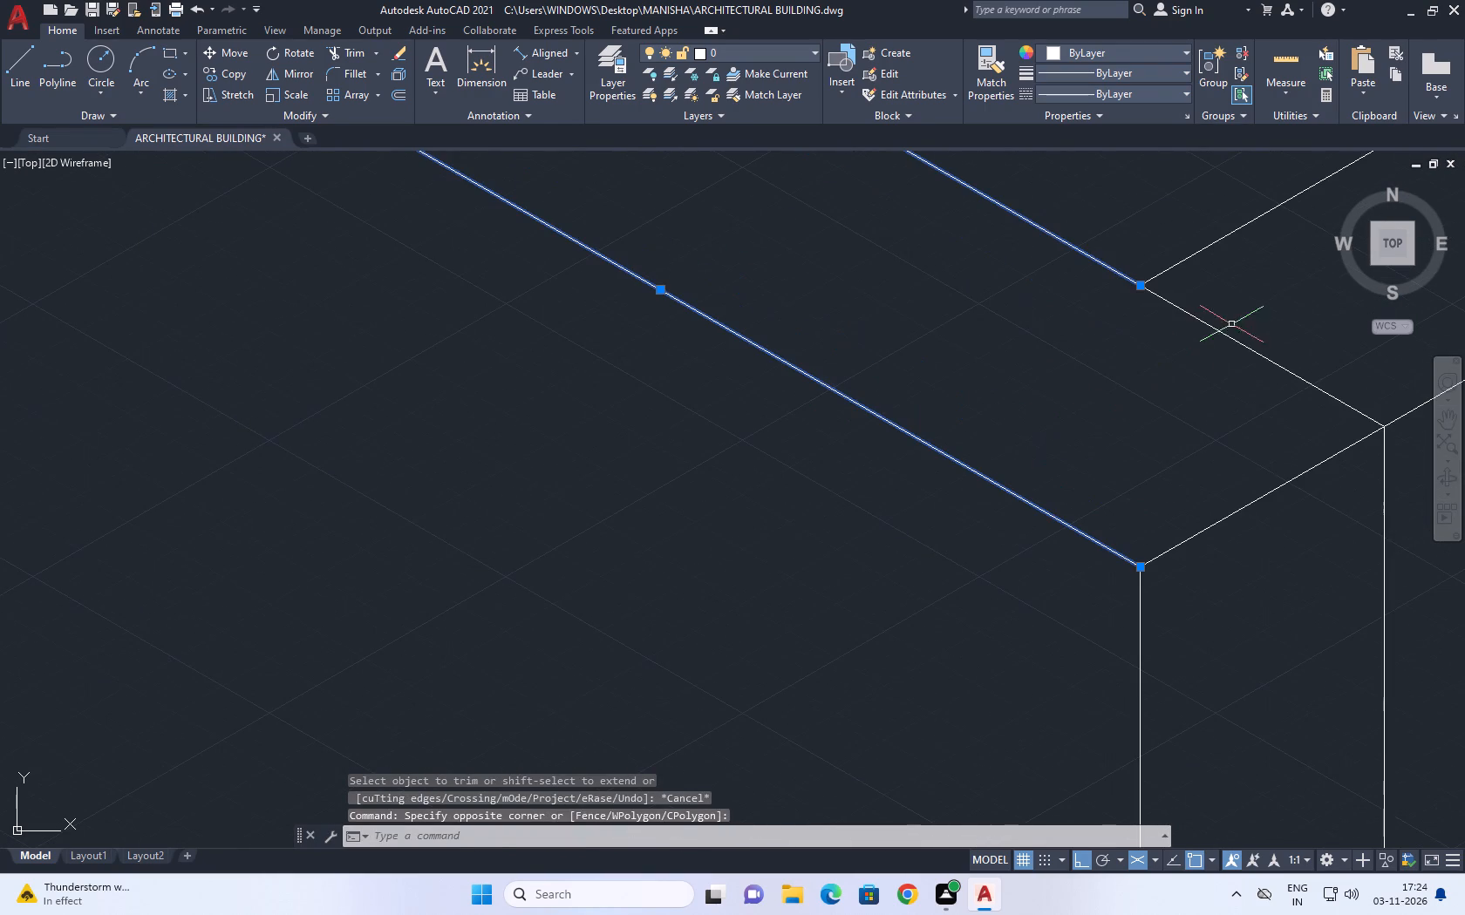
pyautogui.click(1231, 323)
pyautogui.click(1181, 386)
pyautogui.moveTo(1261, 500); pyautogui.dragTo(1130, 464, button='middle')
pyautogui.moveTo(1105, 524); pyautogui.dragTo(1059, 486)
pyautogui.click(1013, 446)
pyautogui.scroll(-4, 1011, 452)
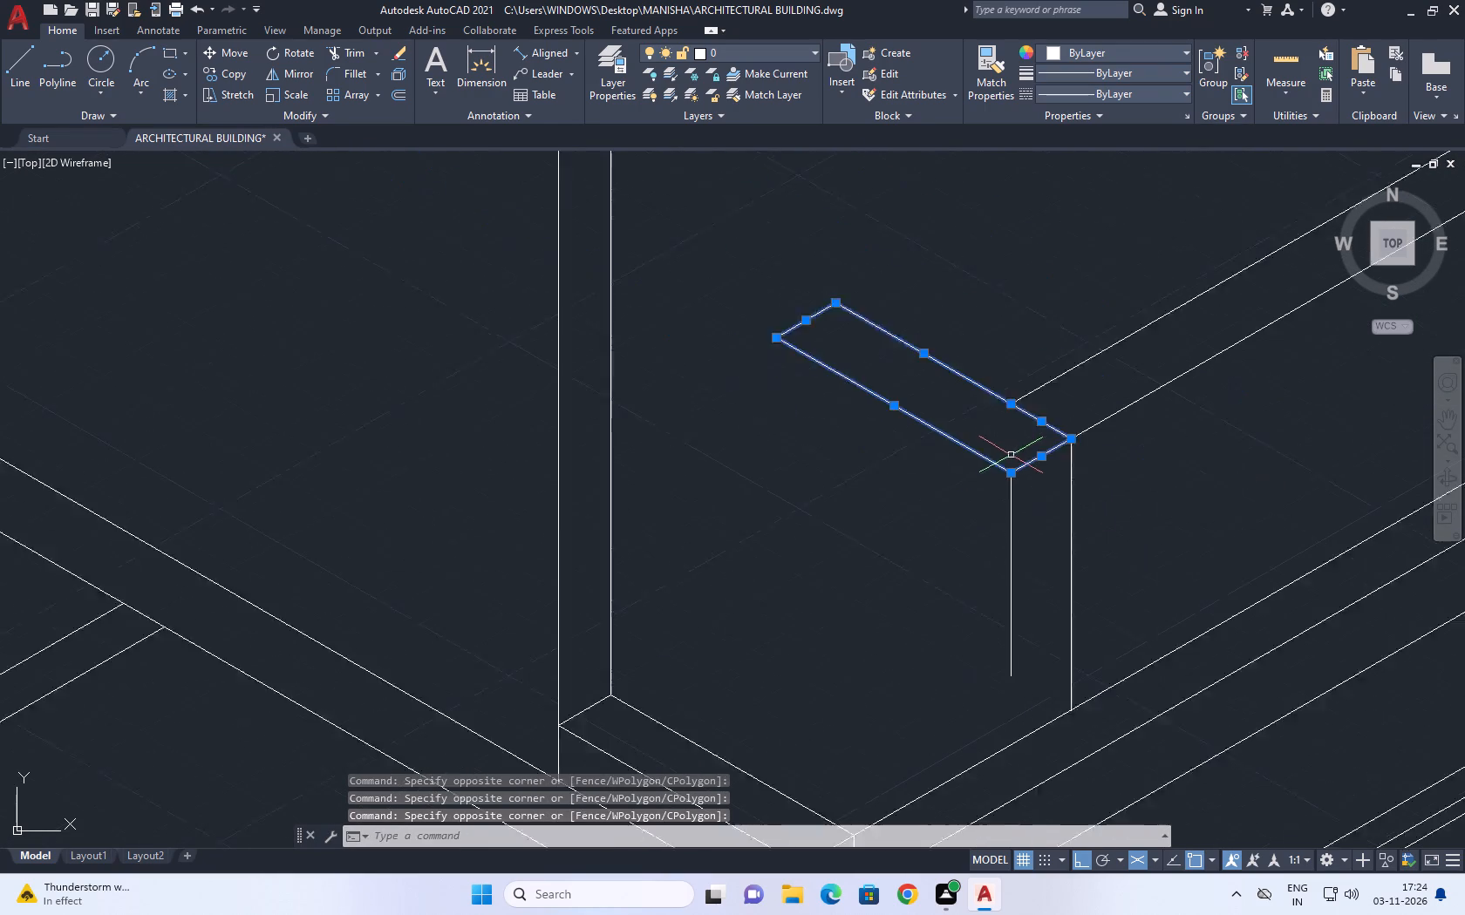
pyautogui.middleClick(1024, 470)
pyautogui.write('co')
pyautogui.press('space')
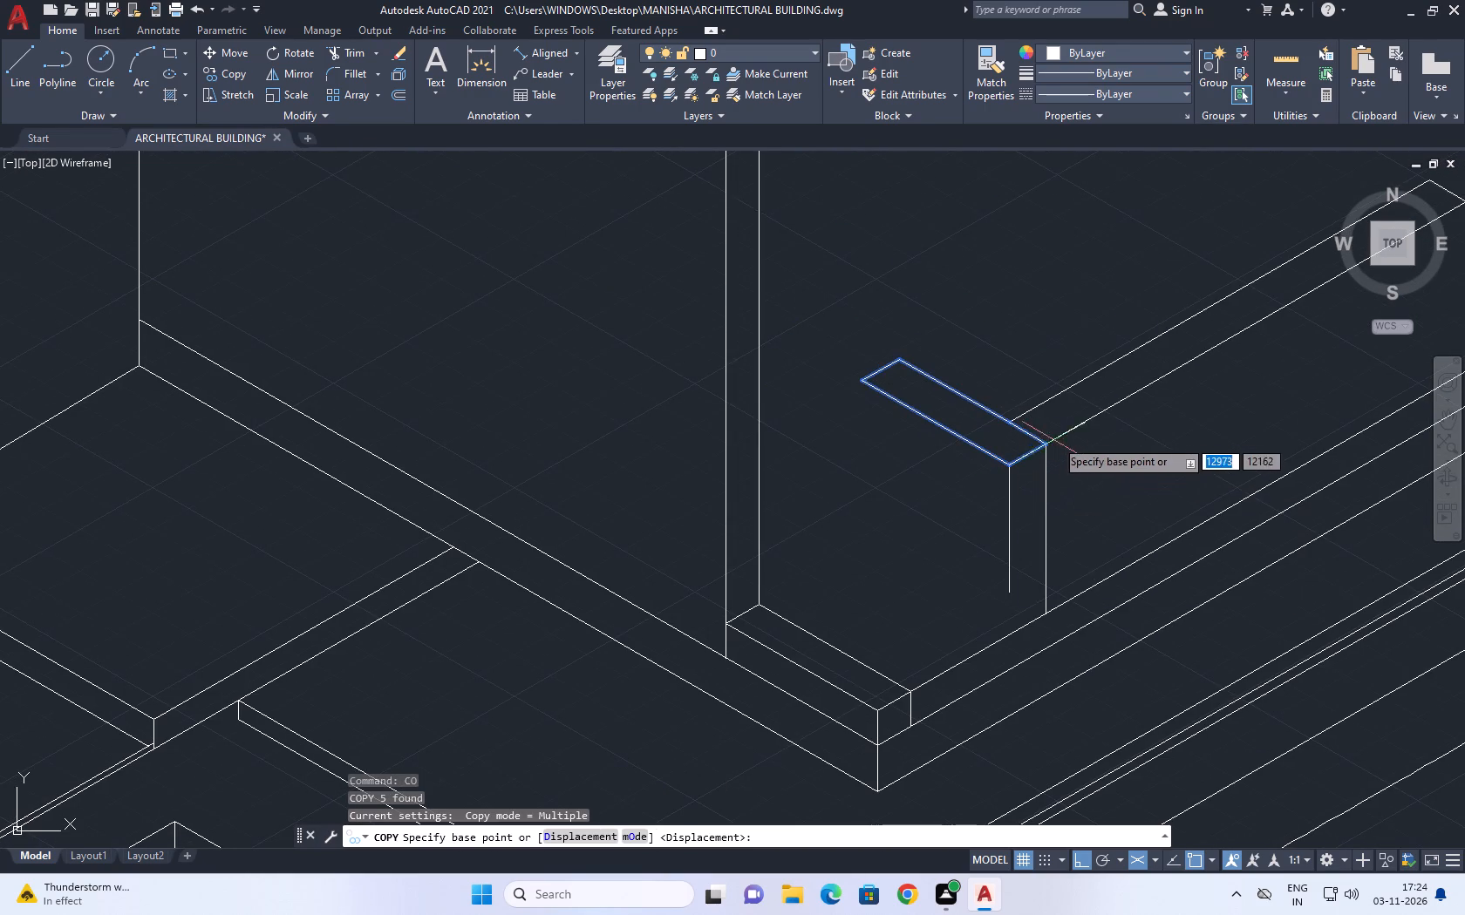
pyautogui.click(1045, 445)
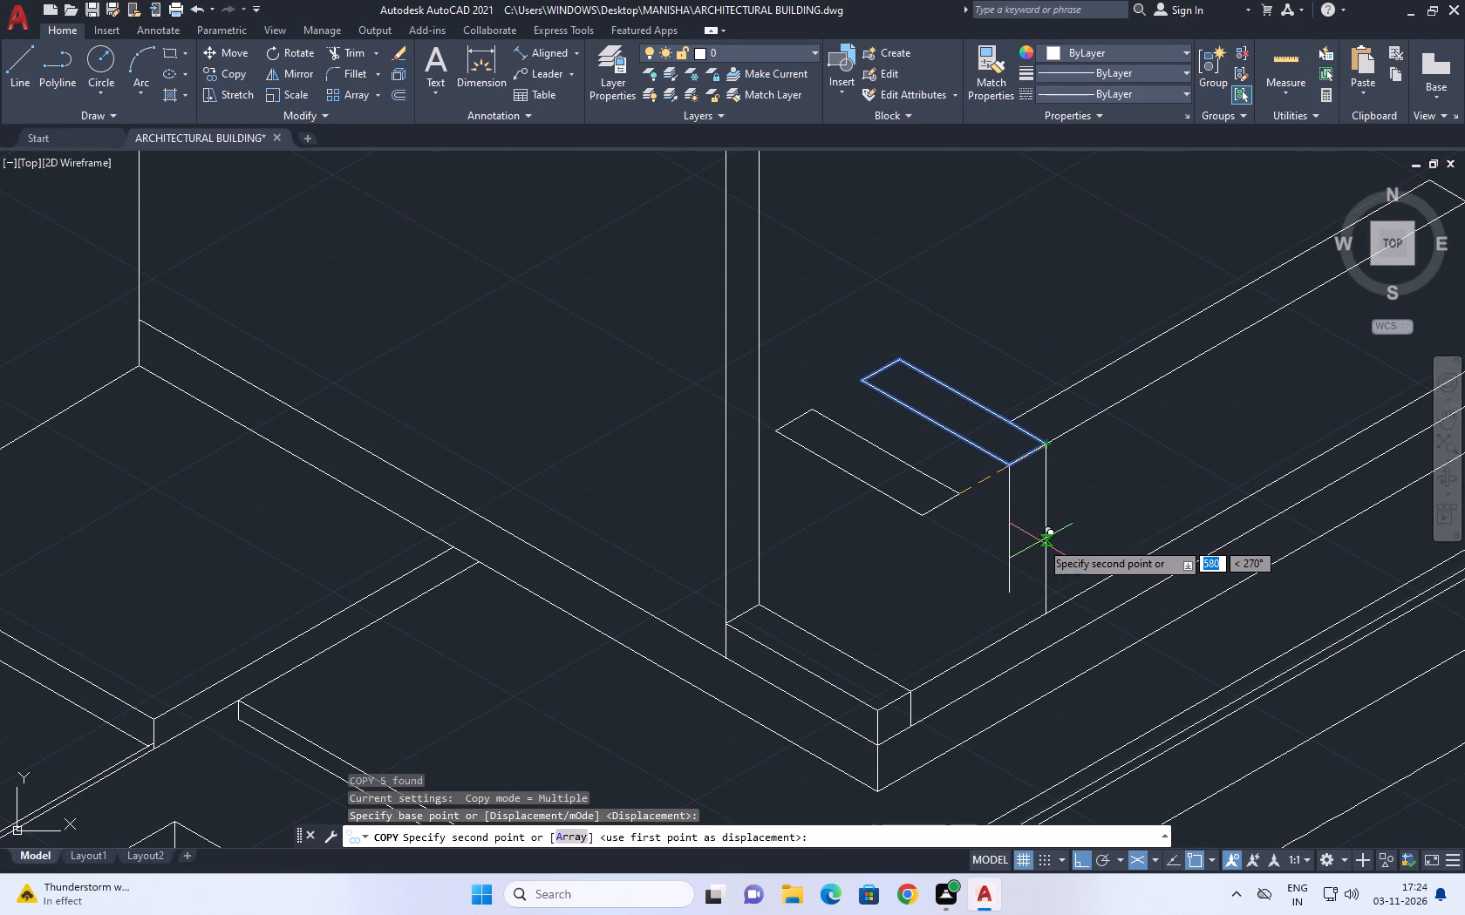
pyautogui.press('F5')
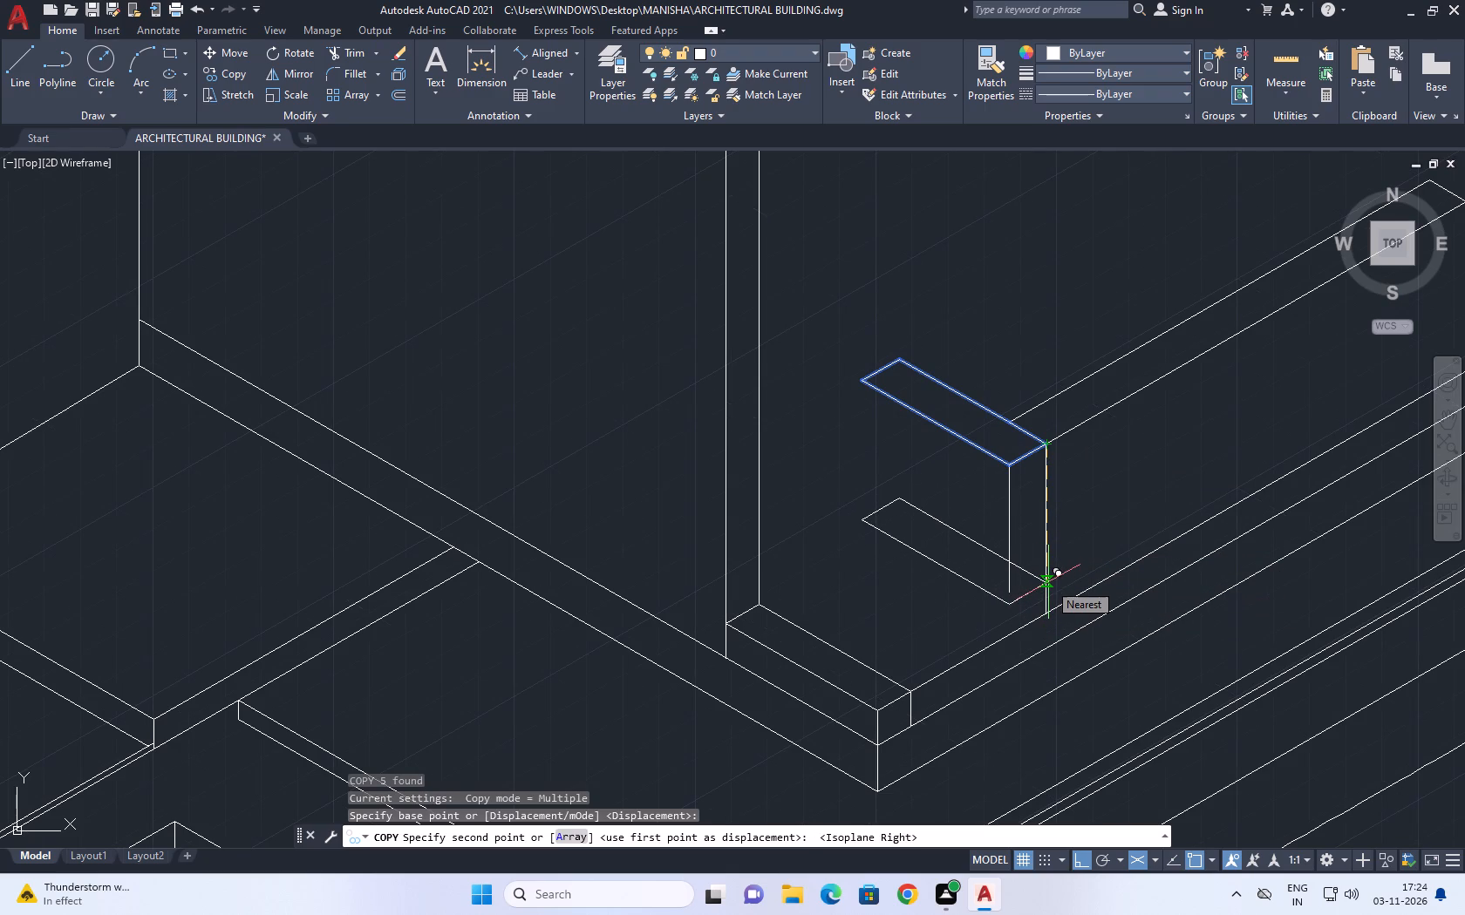
pyautogui.click(1048, 582)
pyautogui.press('Escape')
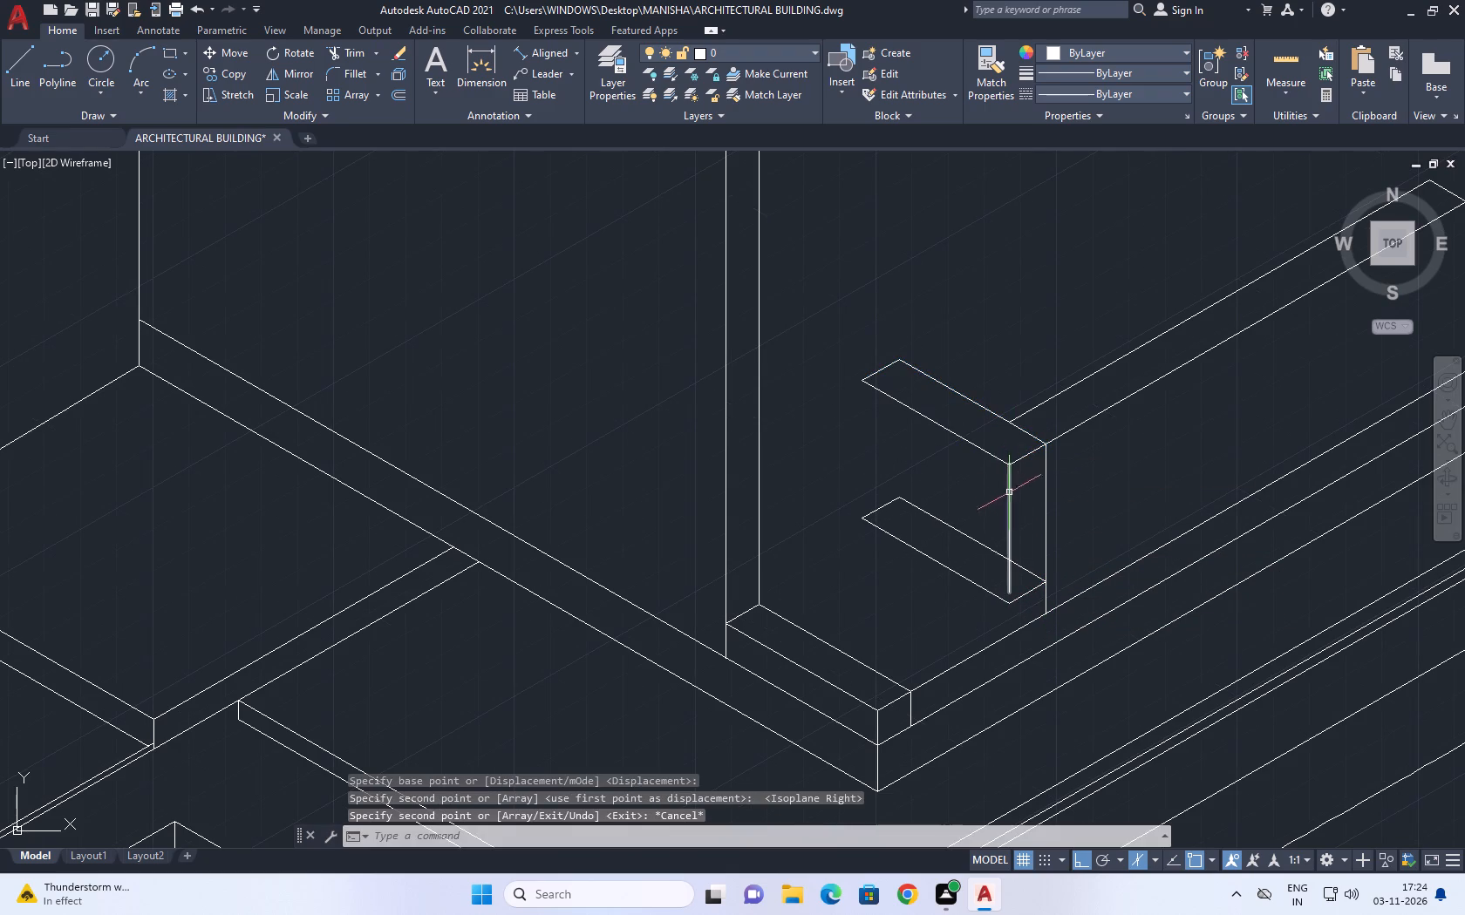
# Extend the inner vertical line down to the near corner of the copied lower outline.
pyautogui.write('ex')
pyautogui.press('space')
pyautogui.click(1012, 572)
pyautogui.click(1004, 580)
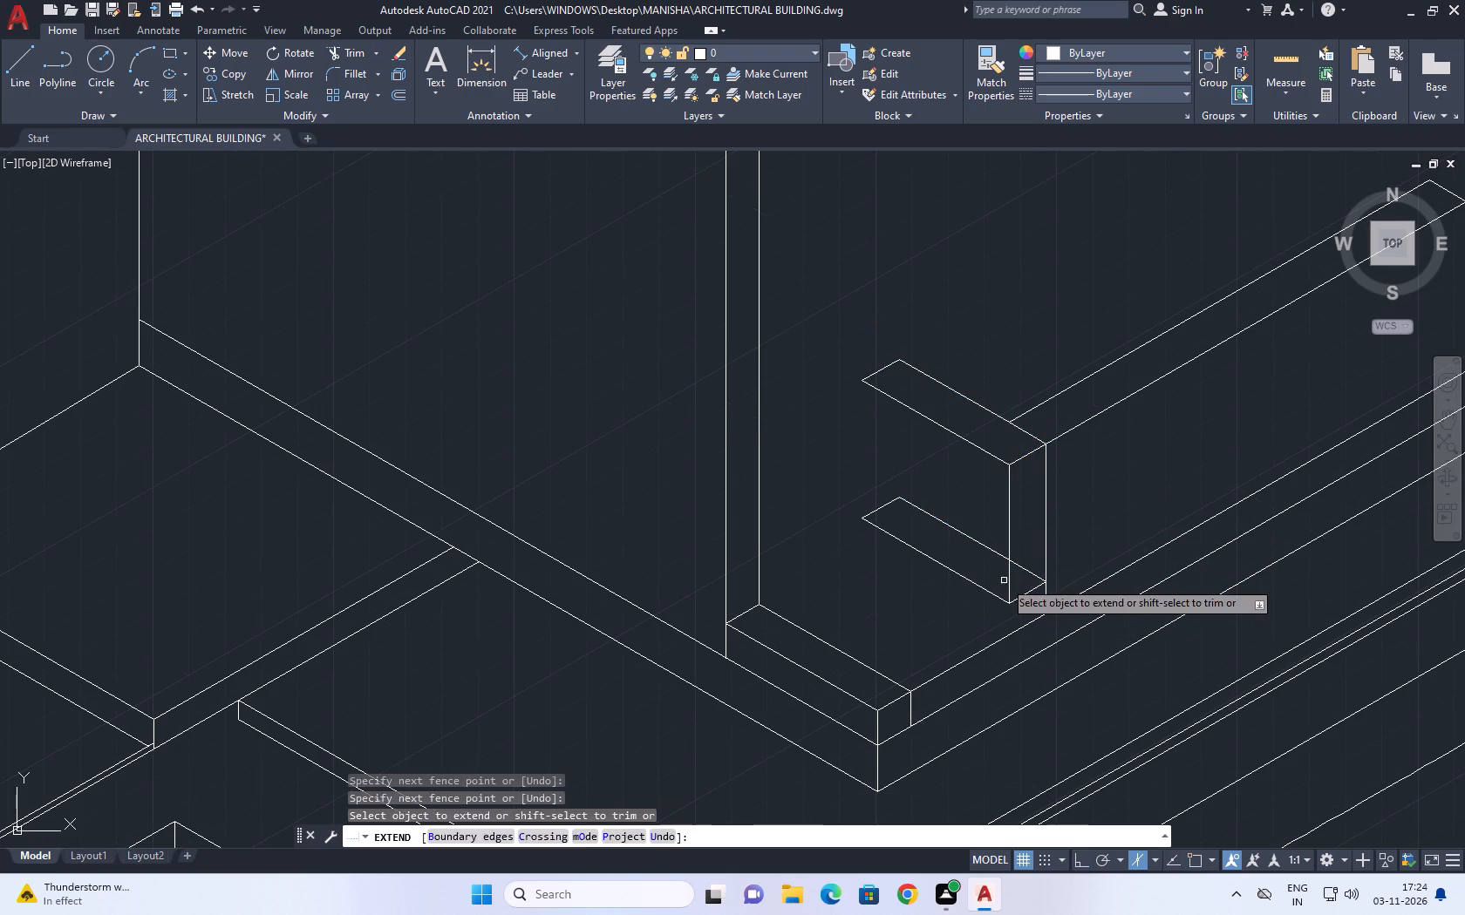
pyautogui.press('Escape')
# Trim the panel's near vertical edge where it runs below the copied lower outline.
pyautogui.press('t')
pyautogui.press('r')
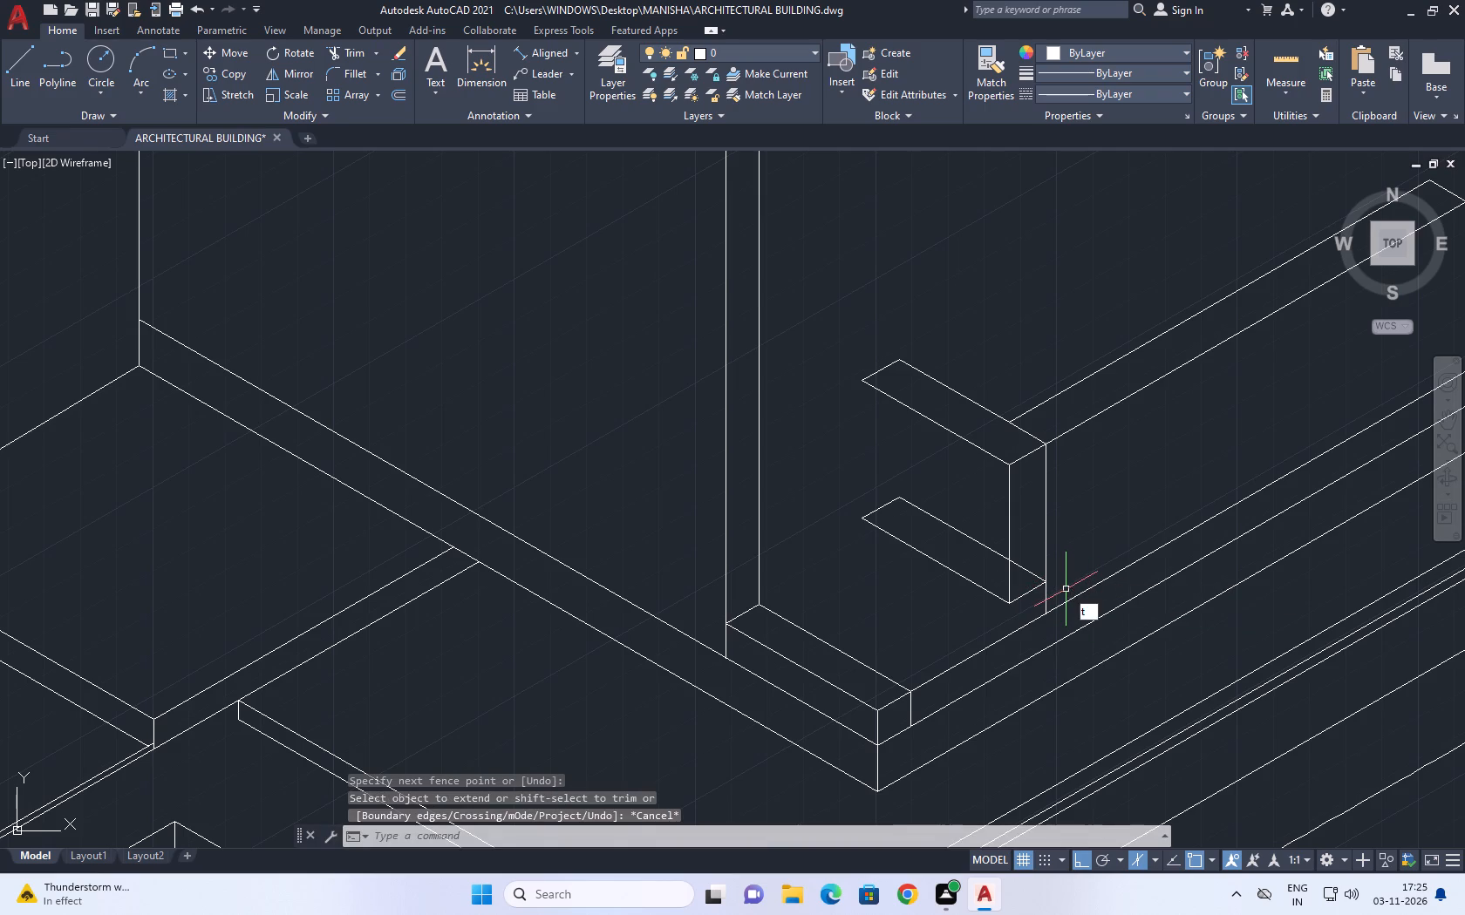
pyautogui.press('space')
pyautogui.click(1046, 597)
pyautogui.scroll(3, 1047, 593)
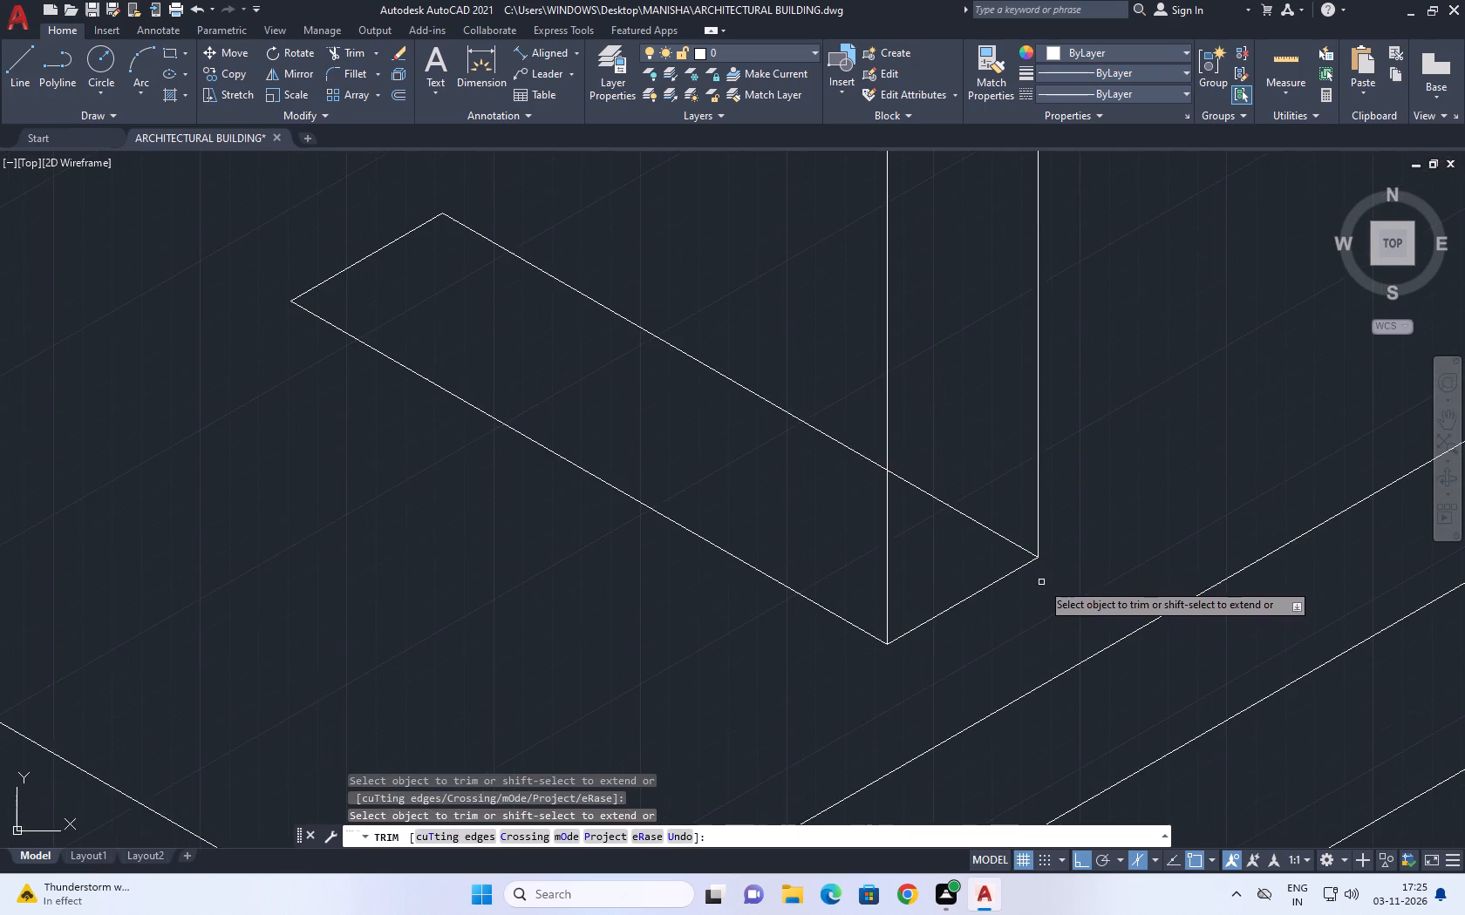
pyautogui.press('Escape')
# Draw two vertical lines joining the far-end corners of the flat top to the matching corners of the lower outline.
pyautogui.scroll(-5, 1057, 575)
pyautogui.moveTo(978, 539); pyautogui.dragTo(1060, 572, button='middle')
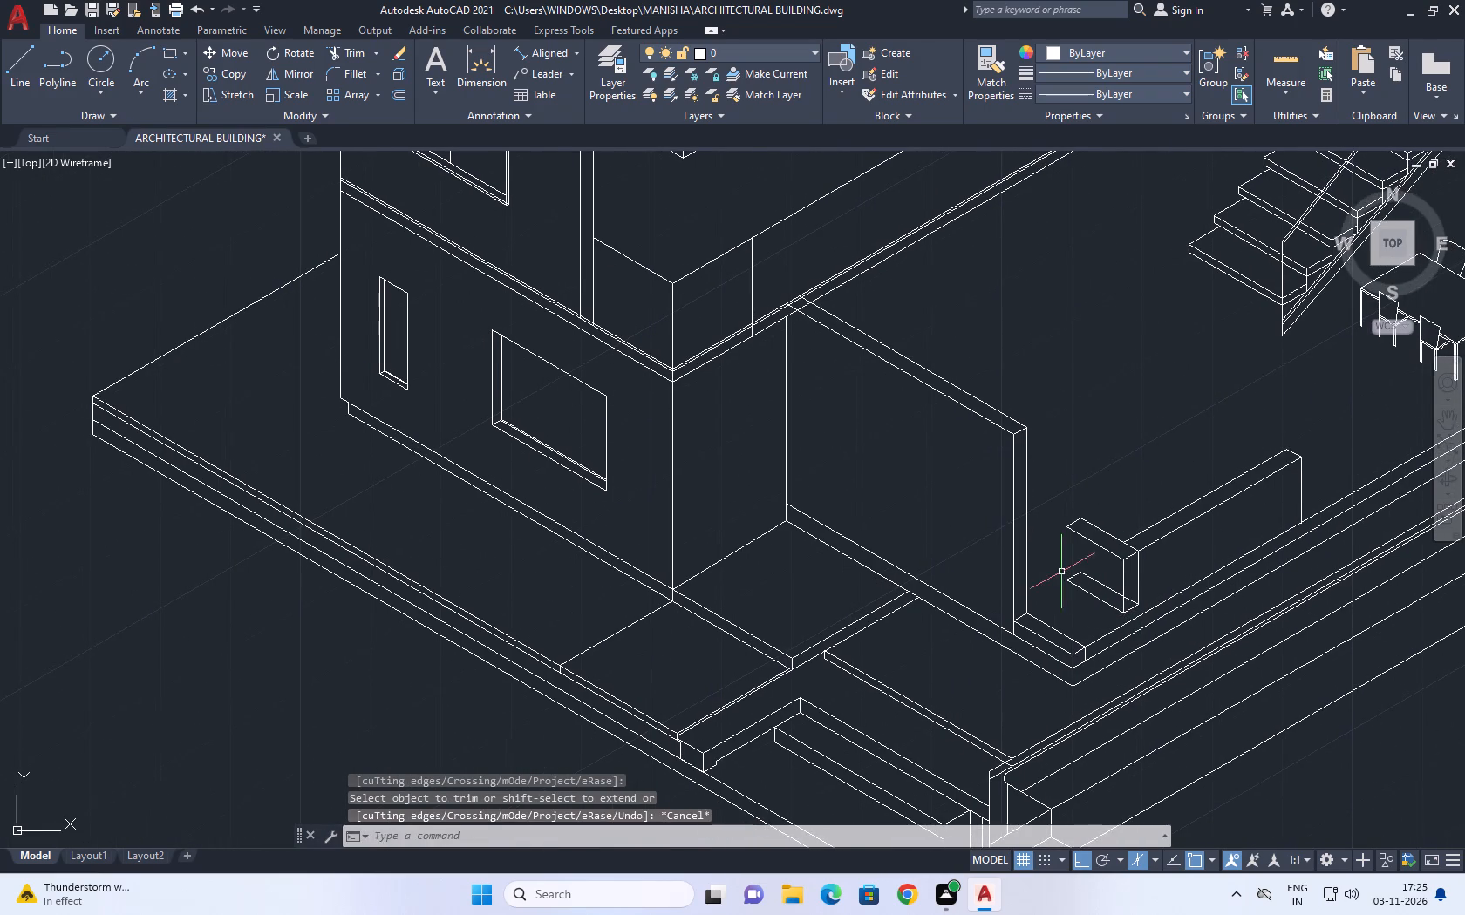
pyautogui.press('l')
pyautogui.press('space')
pyautogui.scroll(1, 1071, 547)
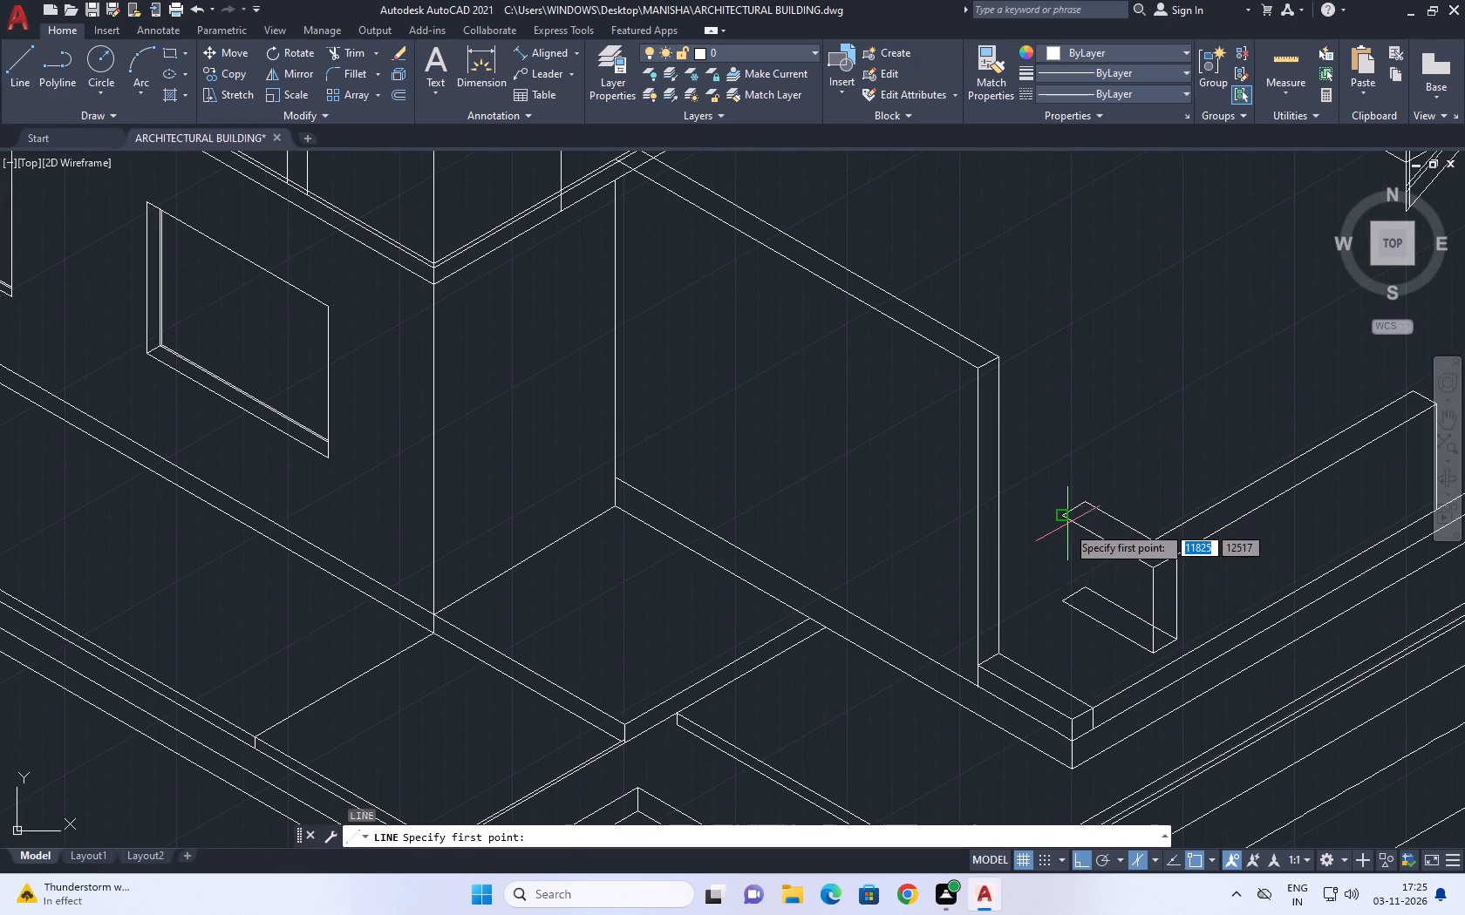
pyautogui.click(1066, 520)
pyautogui.scroll(1, 1064, 602)
pyautogui.click(1067, 603)
pyautogui.press('Escape')
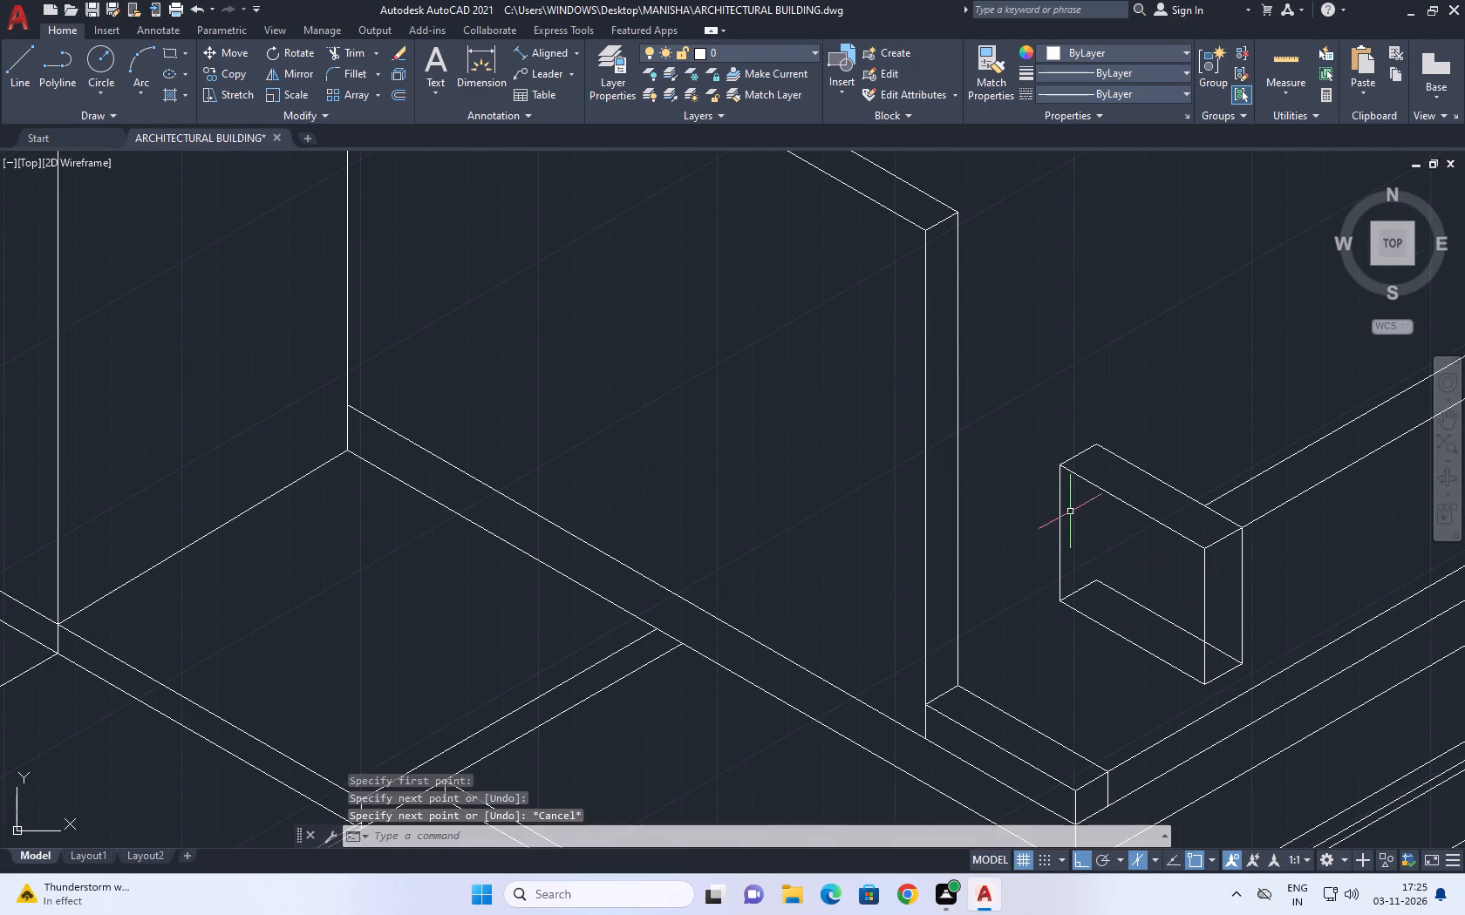
pyautogui.press('space')
pyautogui.click(1098, 445)
pyautogui.scroll(1, 1094, 586)
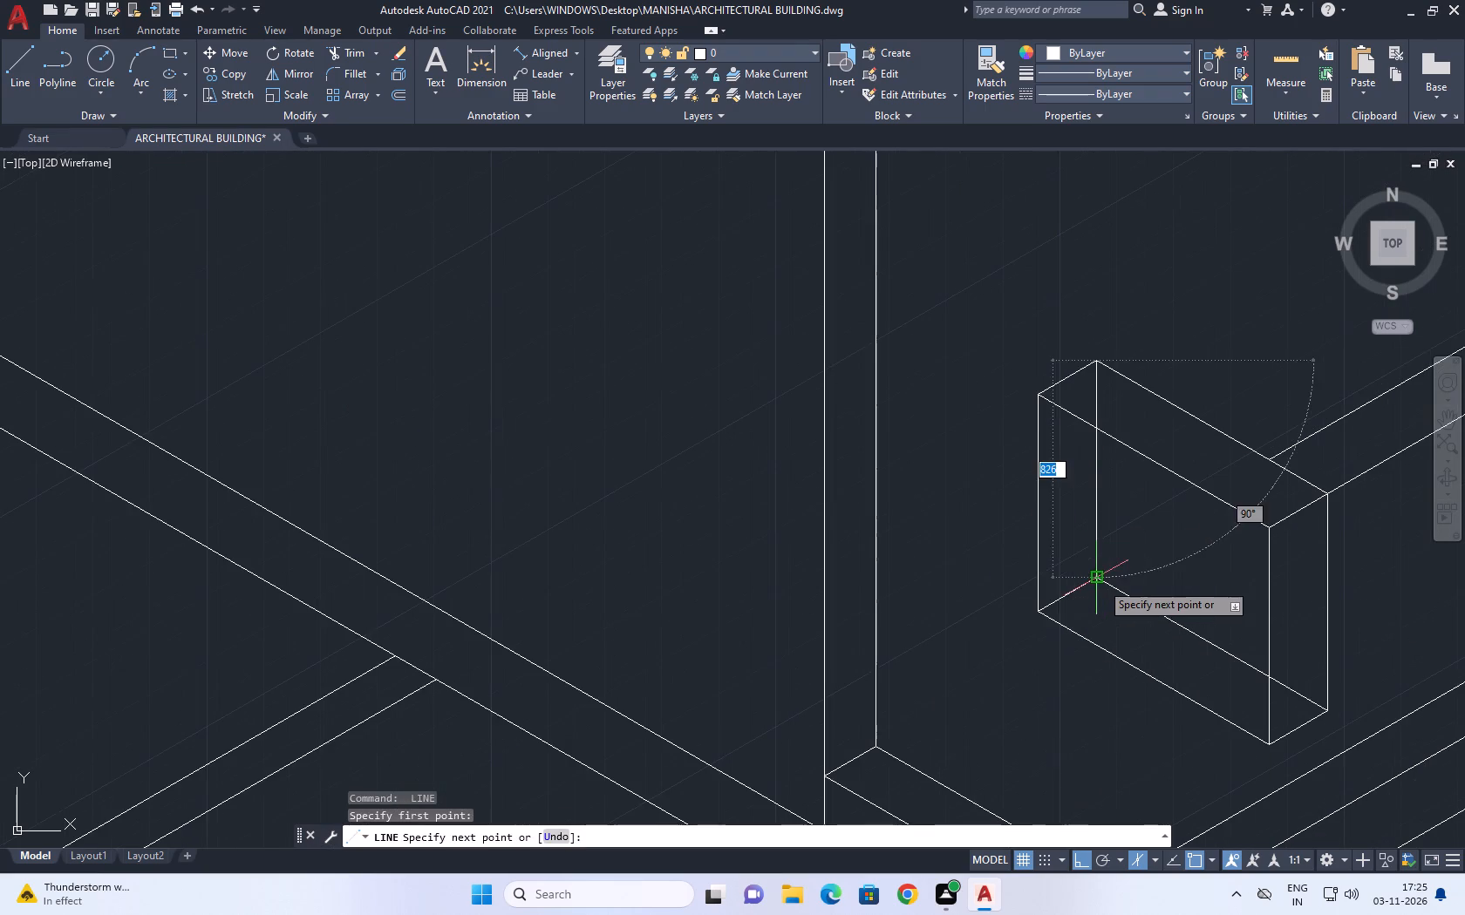
pyautogui.click(1100, 581)
pyautogui.press('Escape')
# Delete the hidden back vertical and the hidden lower-outline lines inside the box-shaped side section.
pyautogui.scroll(-3, 1071, 476)
pyautogui.moveTo(1135, 408); pyautogui.dragTo(1129, 418, button='middle')
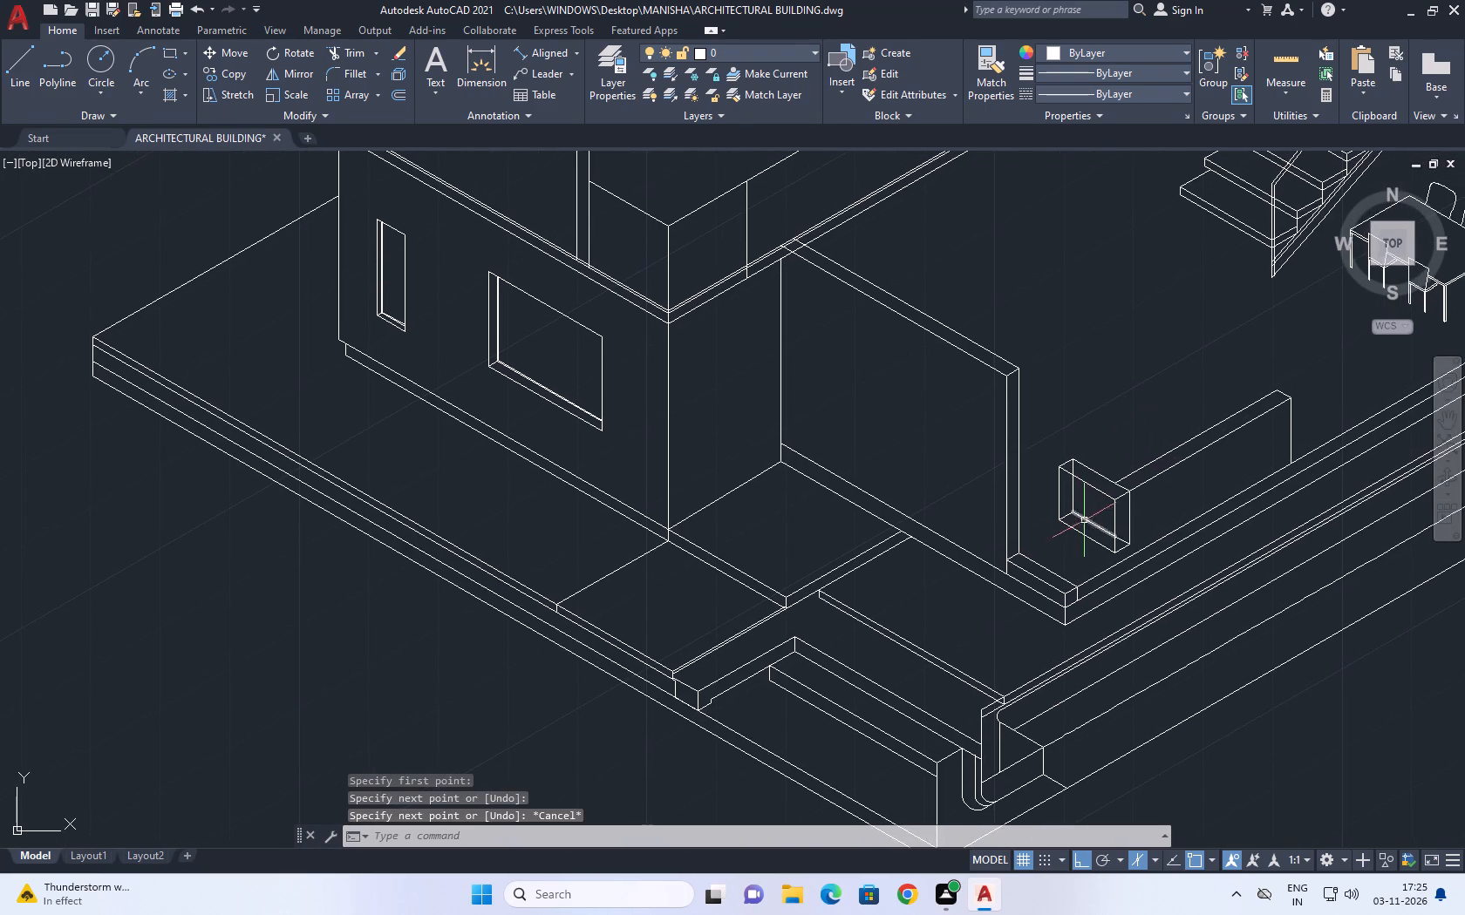
pyautogui.moveTo(1084, 520); pyautogui.dragTo(1033, 492, button='middle')
pyautogui.scroll(2, 1032, 467)
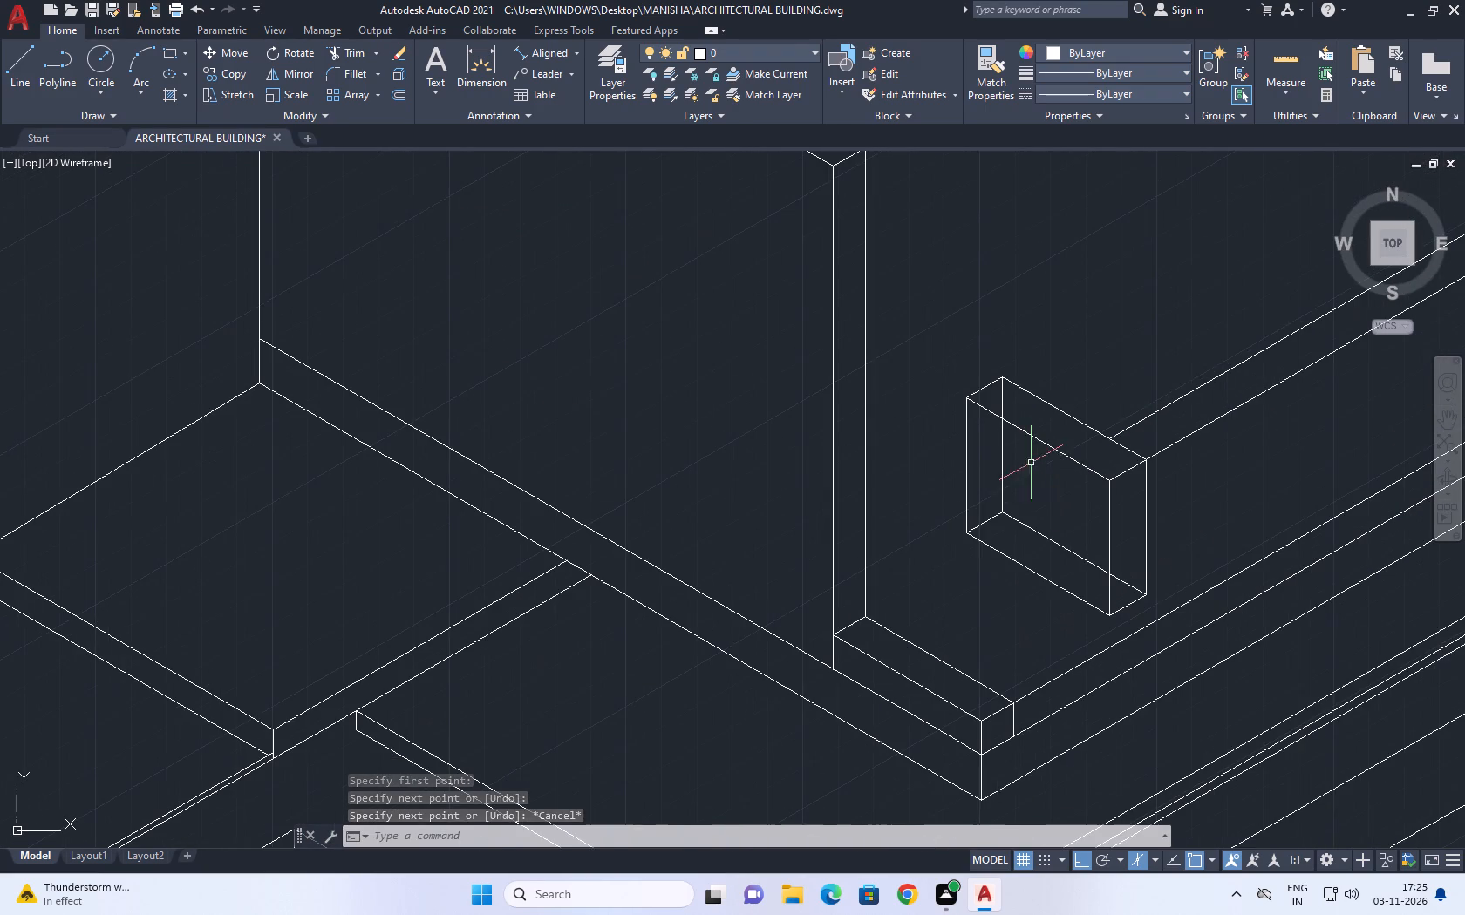
pyautogui.click(1015, 482)
pyautogui.click(994, 522)
pyautogui.press('Delete')
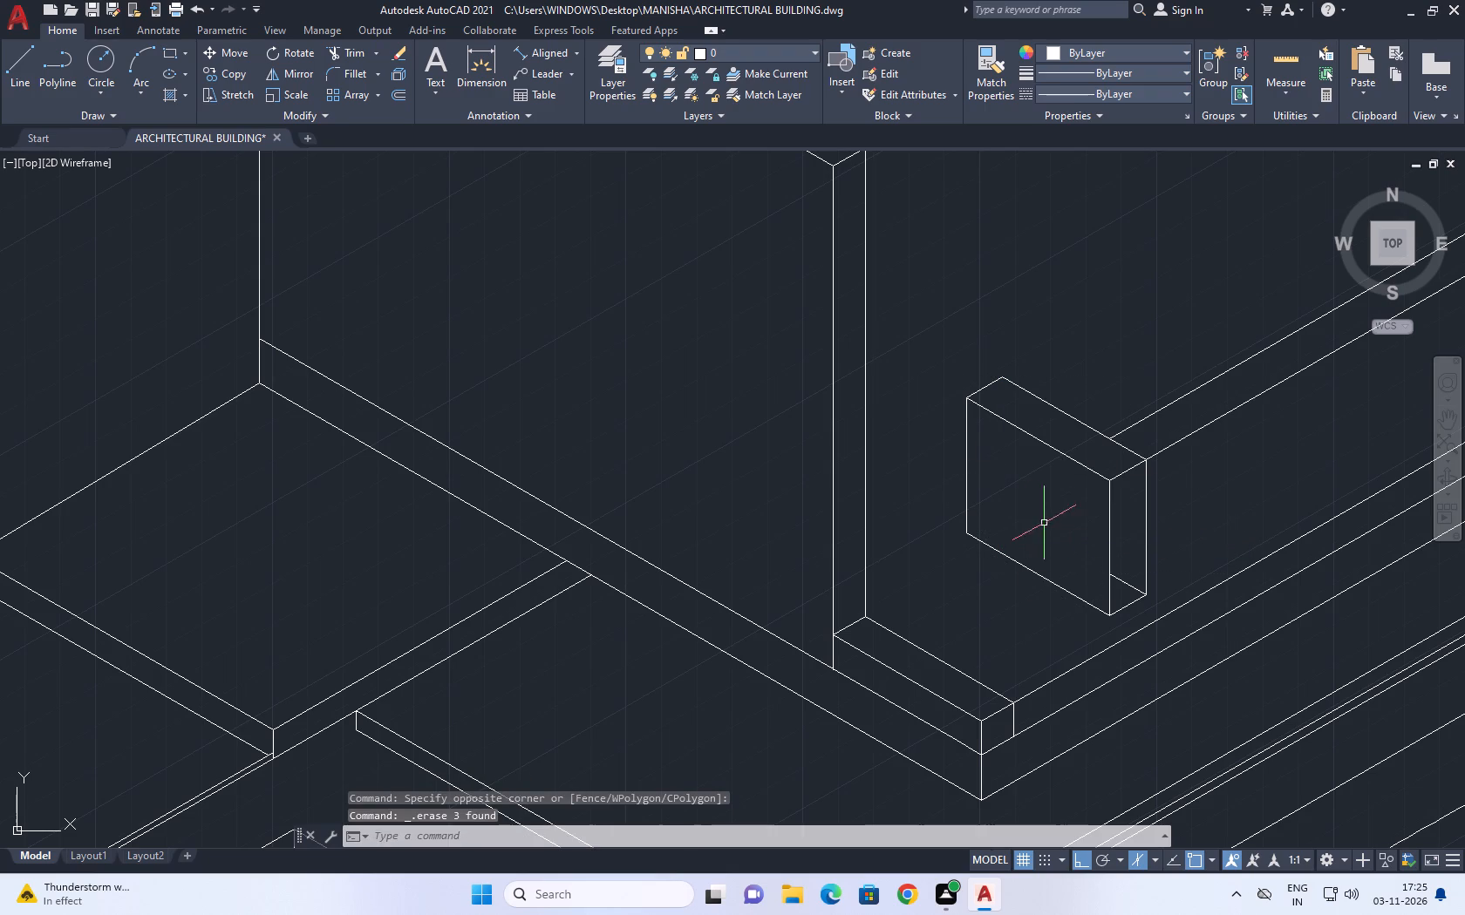
pyautogui.click(1124, 579)
pyautogui.press('Delete')
# Draw the long panel's bottom edge from the side section's lower rear corner, parallel to its top and past its far vertical edge.
pyautogui.scroll(-3, 1023, 511)
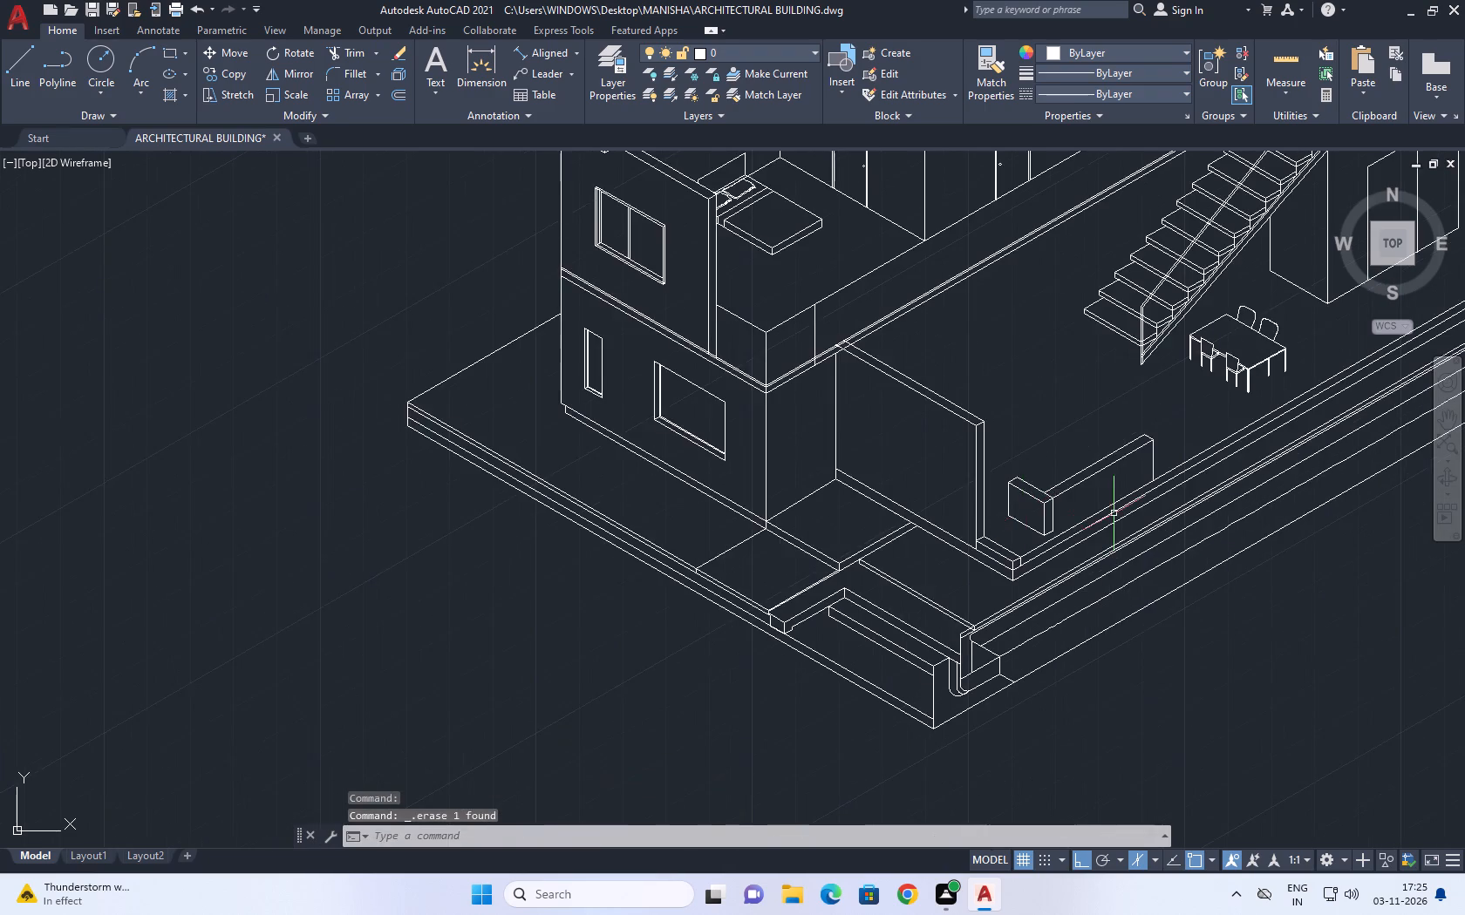
pyautogui.moveTo(1120, 513); pyautogui.dragTo(1065, 520, button='middle')
pyautogui.scroll(2, 1026, 513)
pyautogui.moveTo(1037, 494); pyautogui.dragTo(932, 498, button='middle')
pyautogui.moveTo(886, 561); pyautogui.dragTo(897, 533, button='middle')
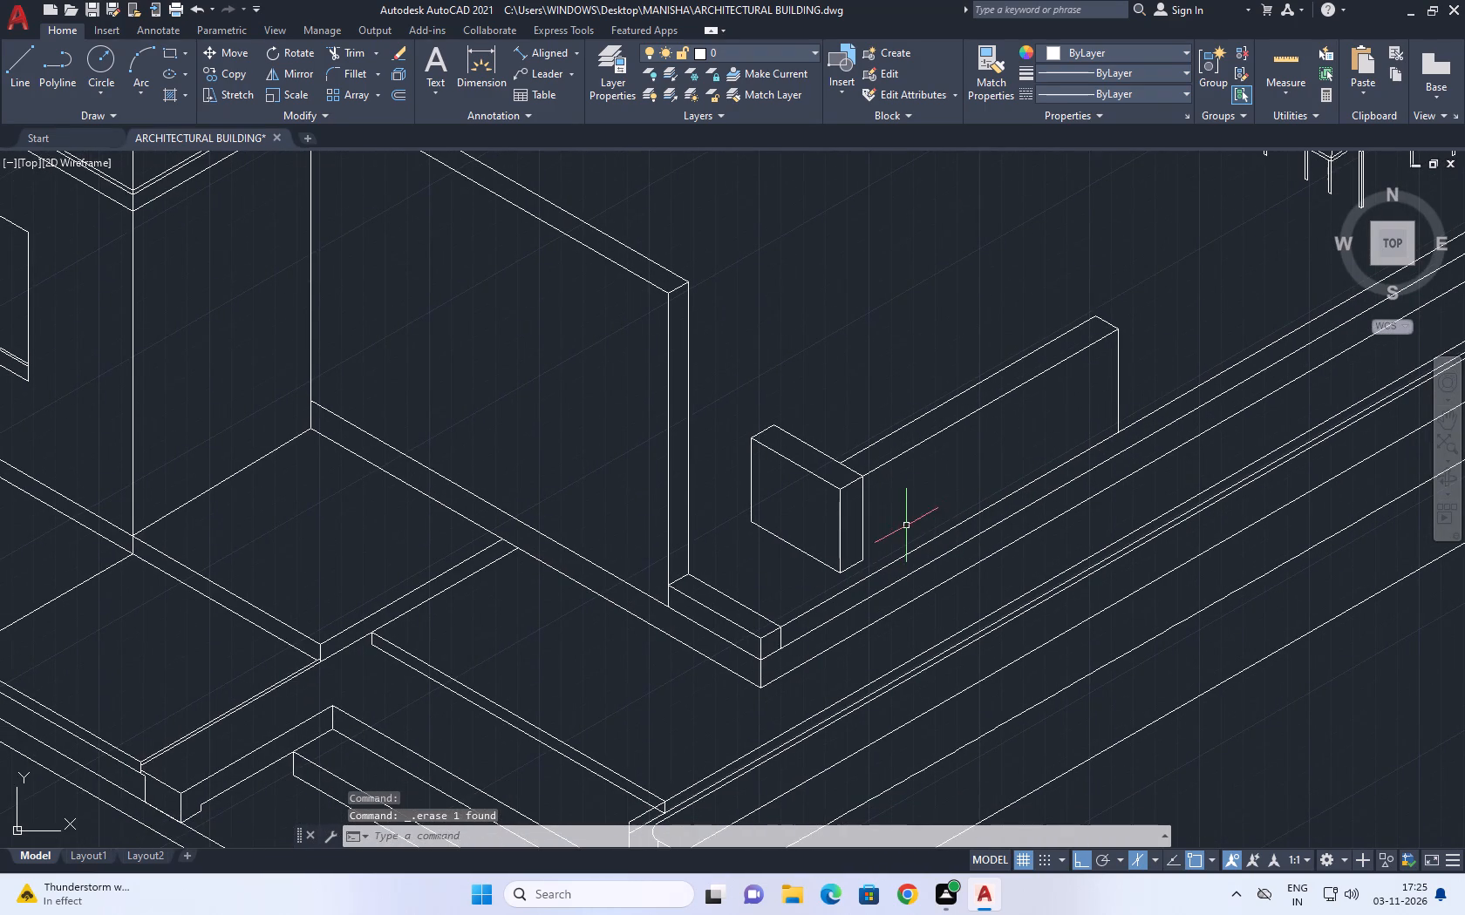
pyautogui.press('l')
pyautogui.press('space')
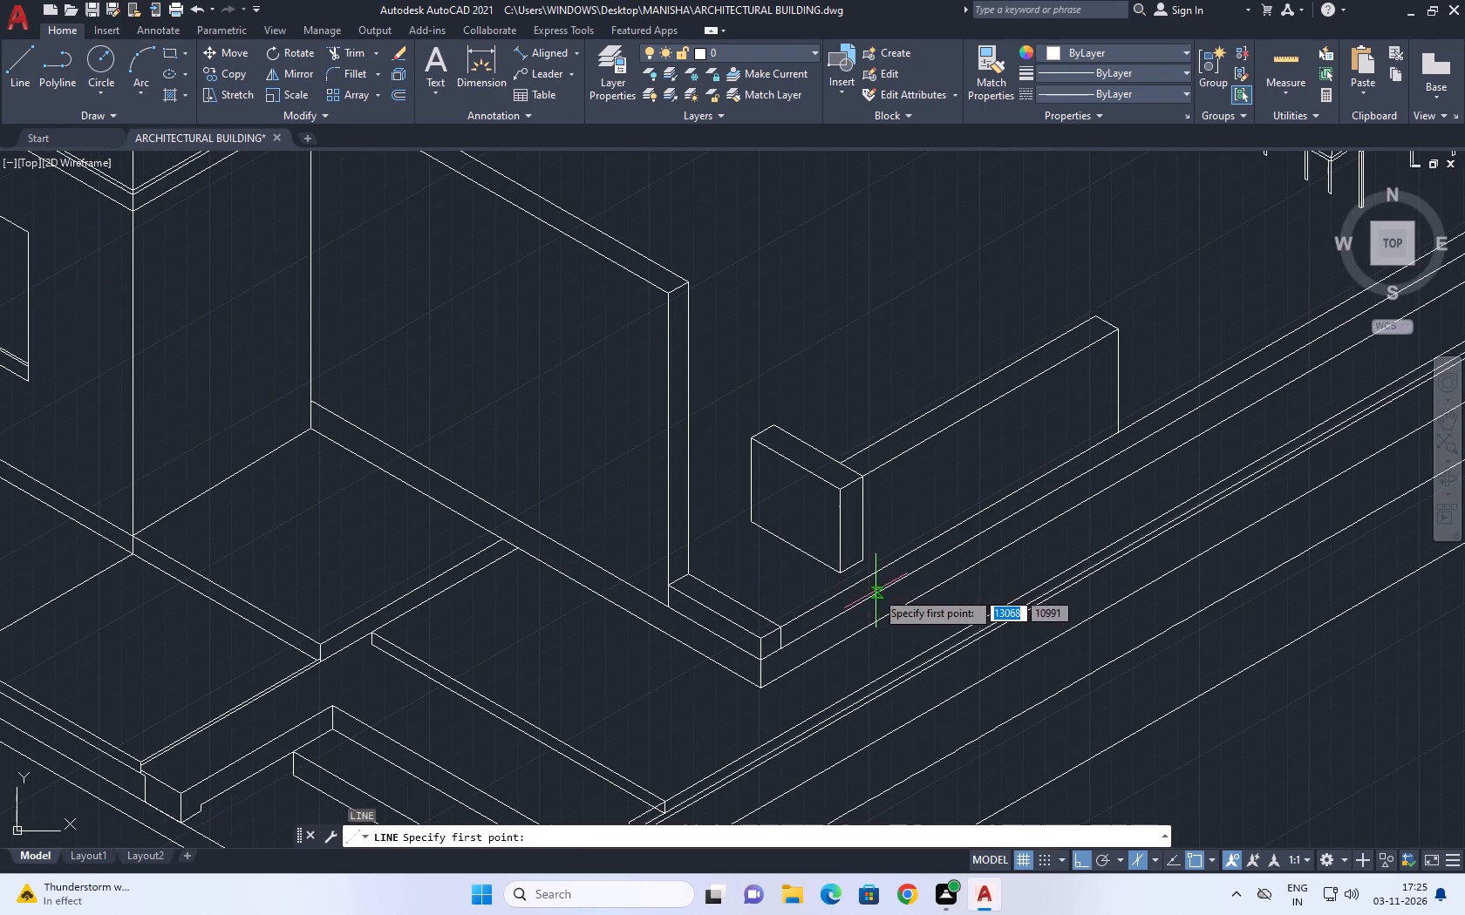
pyautogui.click(868, 559)
pyautogui.scroll(1, 1123, 416)
pyautogui.click(1146, 396)
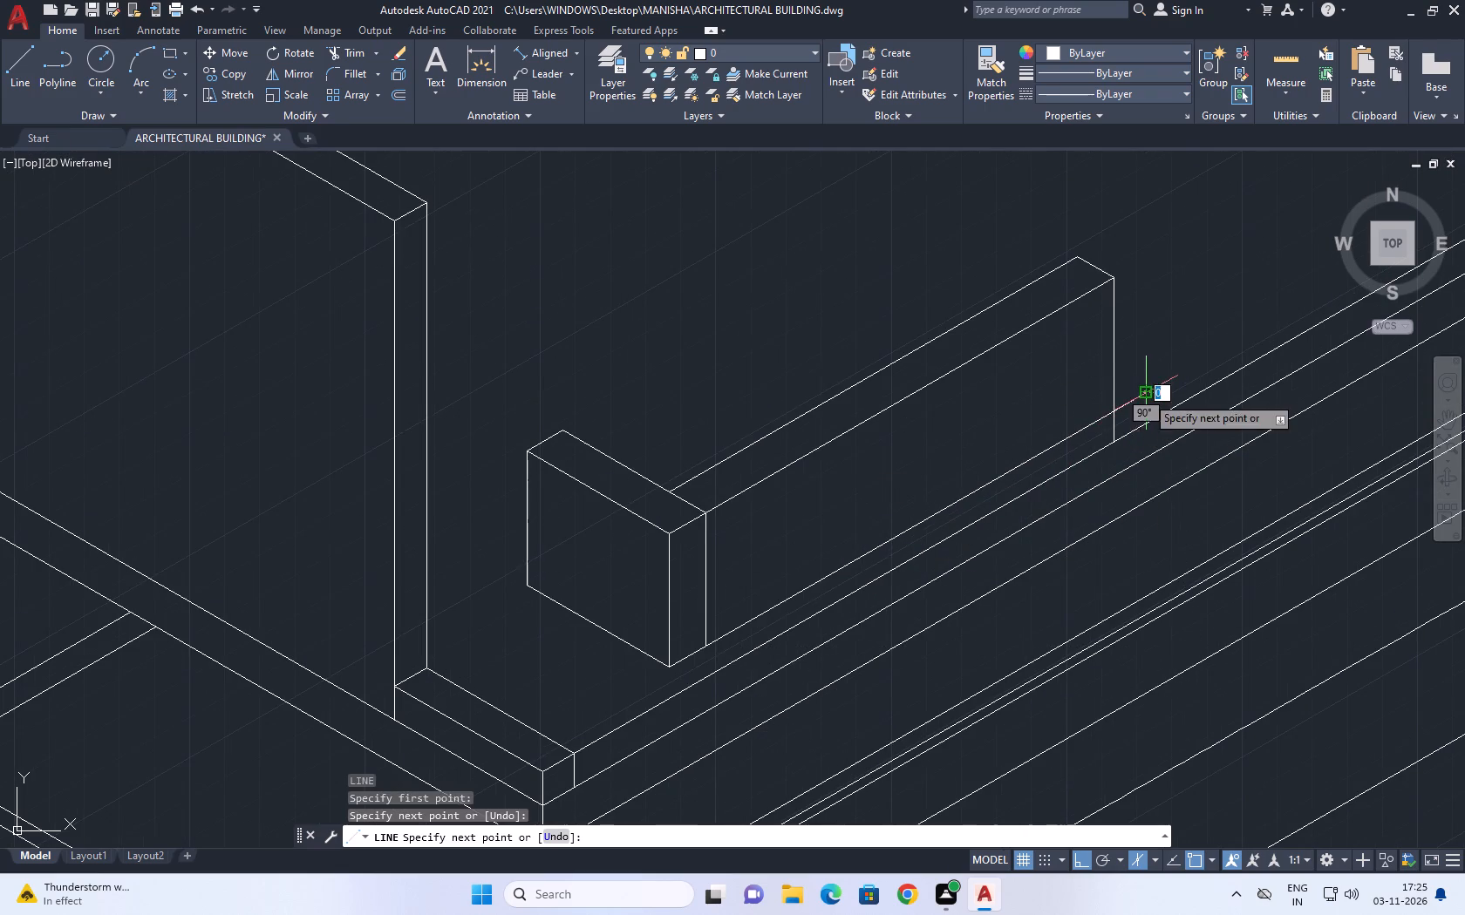
pyautogui.press('Escape')
# Trim the overshooting ends of the long panel's far vertical edge and bottom edge at their shared lower corner.
pyautogui.press('t')
pyautogui.press('r')
pyautogui.press('space')
pyautogui.click(1114, 425)
pyautogui.click(1121, 403)
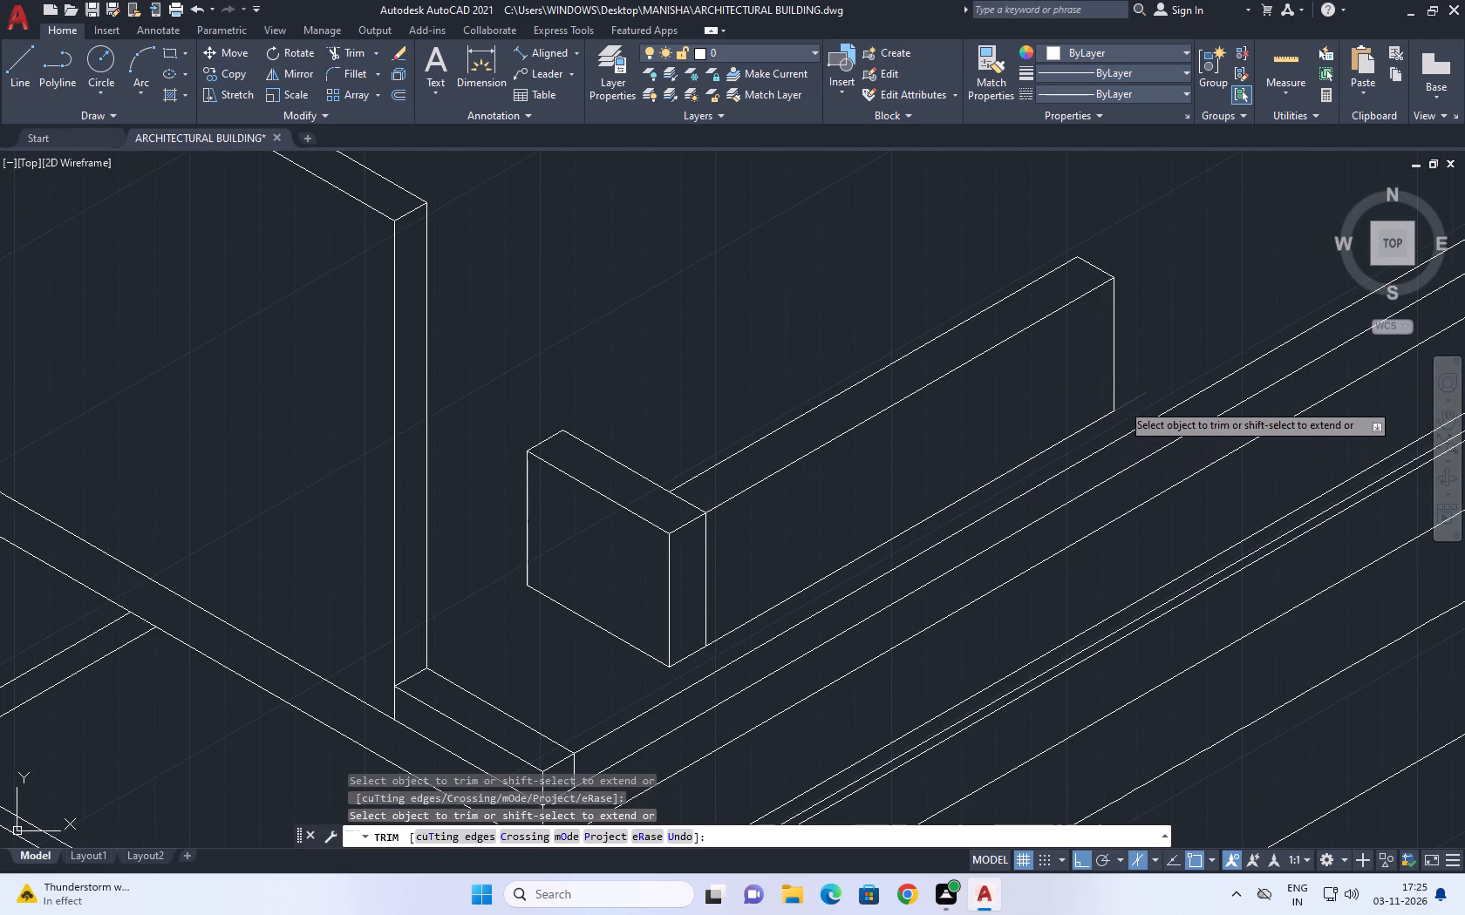
pyautogui.scroll(-1, 1124, 403)
pyautogui.press('Escape')
# Copy the whole box-shaped side section from its front top corner to the front top corner at the long panel's far end.
pyautogui.moveTo(1148, 342); pyautogui.dragTo(1068, 402, button='middle')
pyautogui.moveTo(751, 594); pyautogui.dragTo(721, 570, button='middle')
pyautogui.scroll(1, 729, 575)
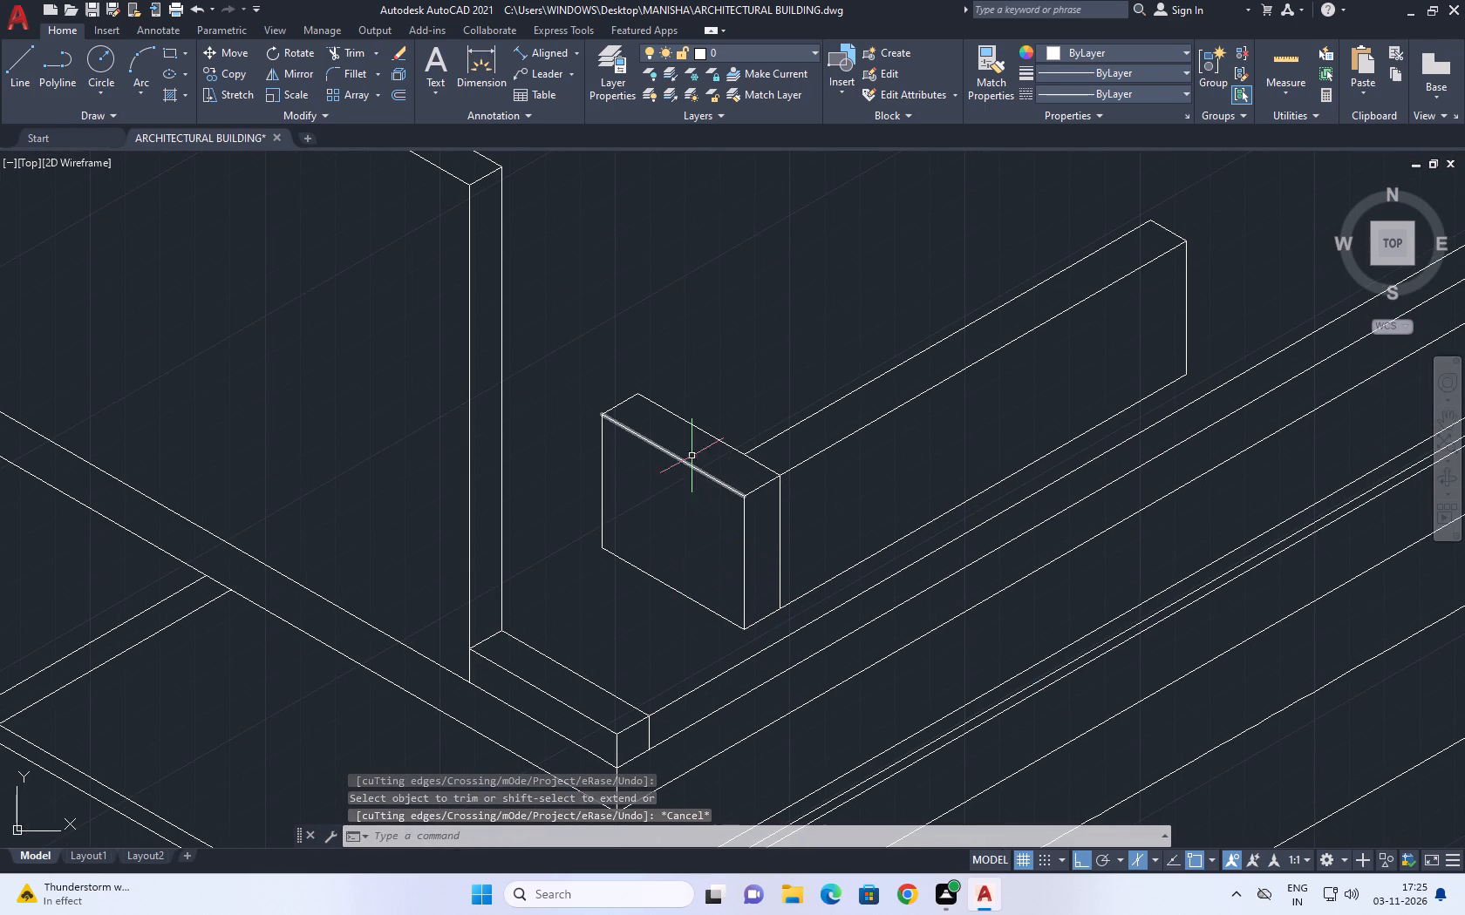
pyautogui.click(581, 381)
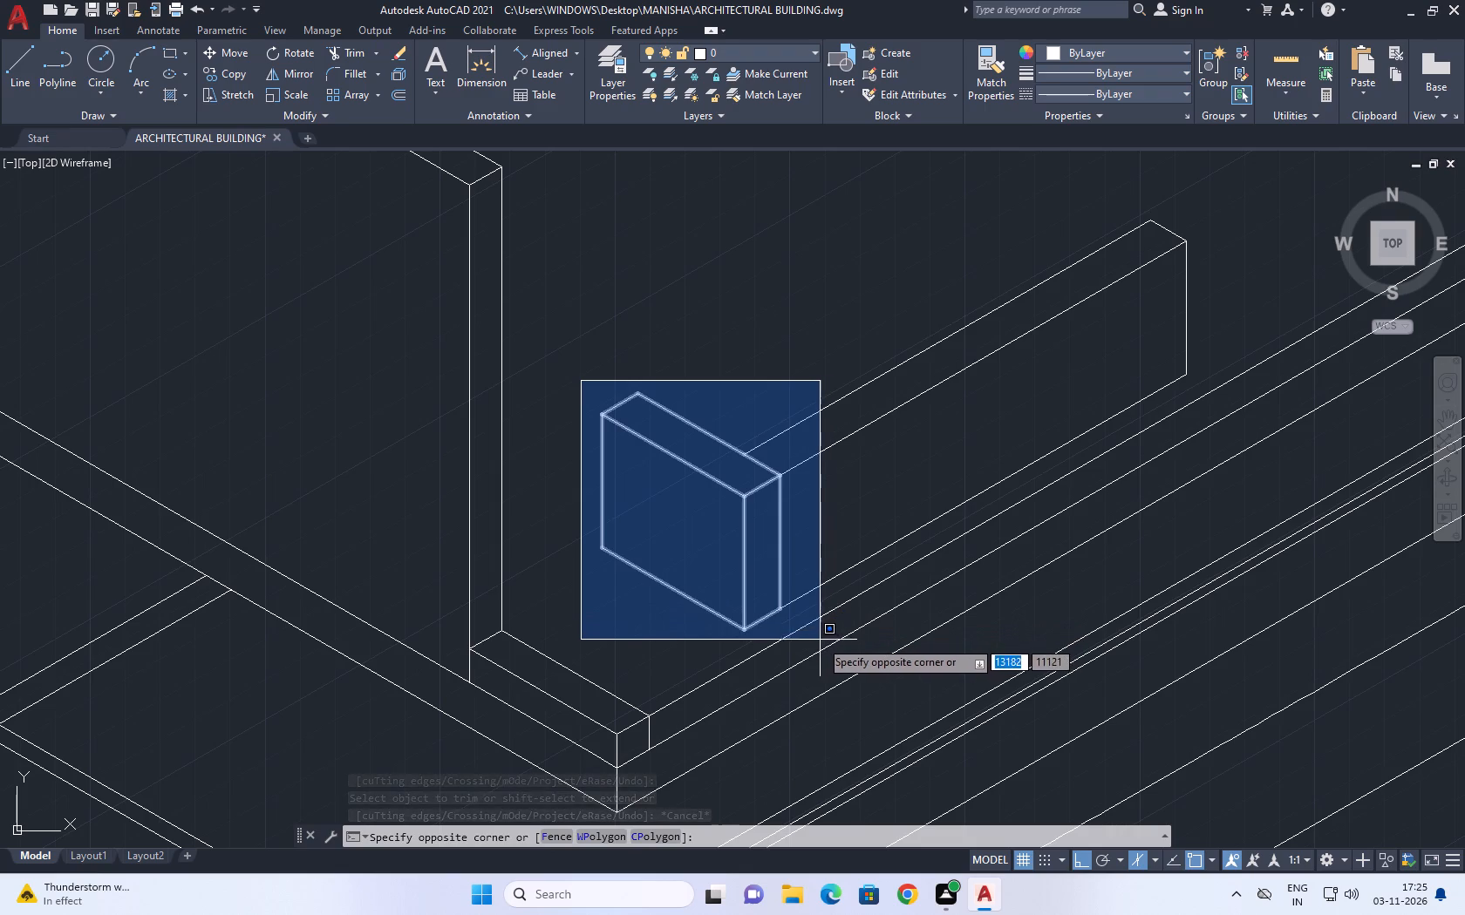
pyautogui.click(815, 638)
pyautogui.moveTo(805, 552); pyautogui.dragTo(788, 561, button='middle')
pyautogui.press('c')
pyautogui.press('o')
pyautogui.press('space')
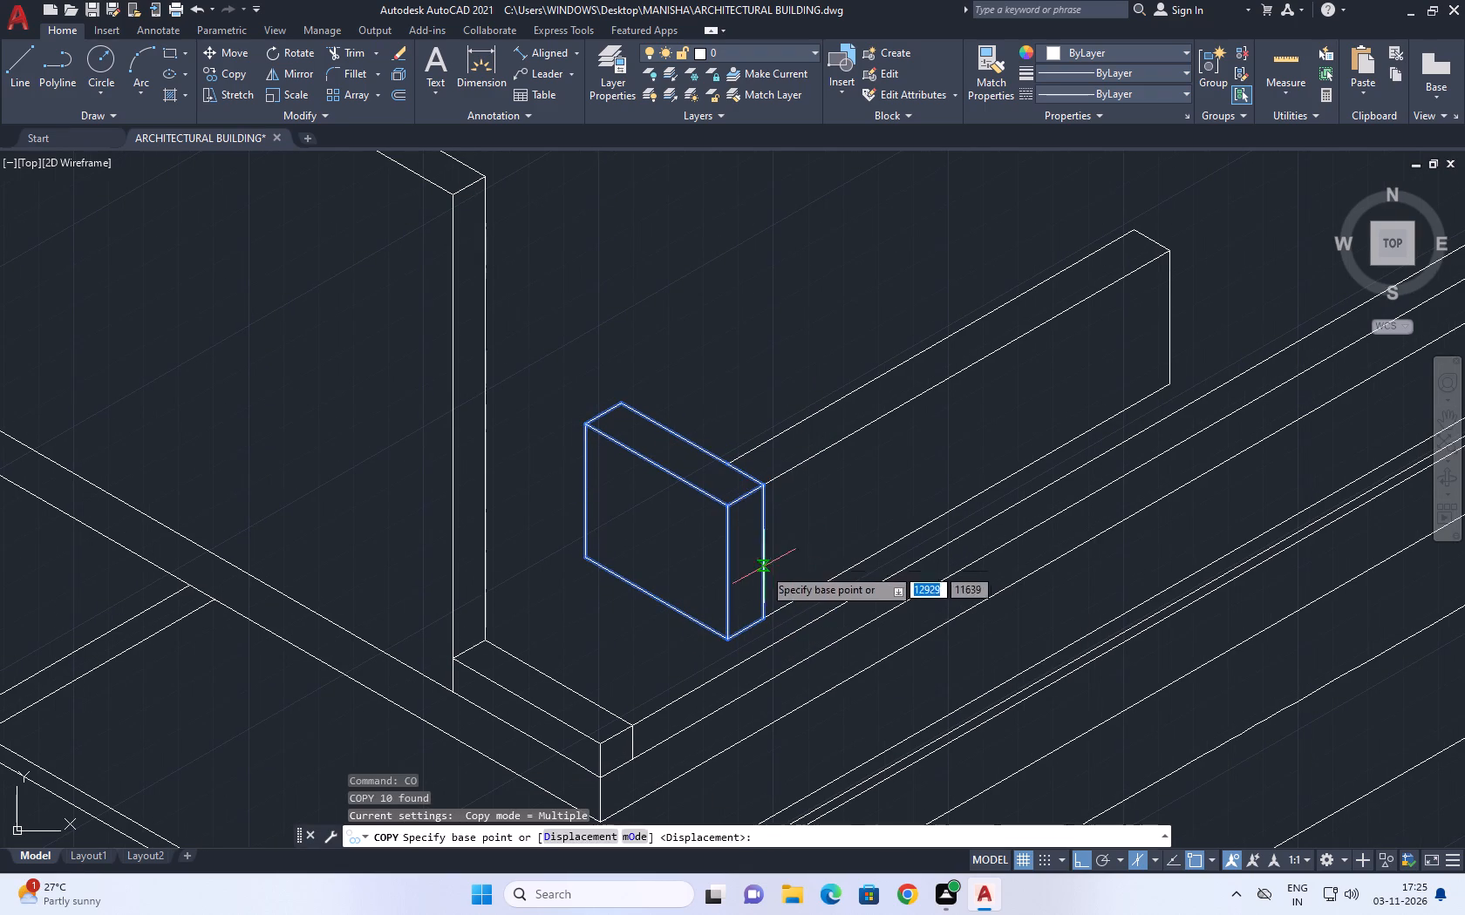
pyautogui.click(727, 505)
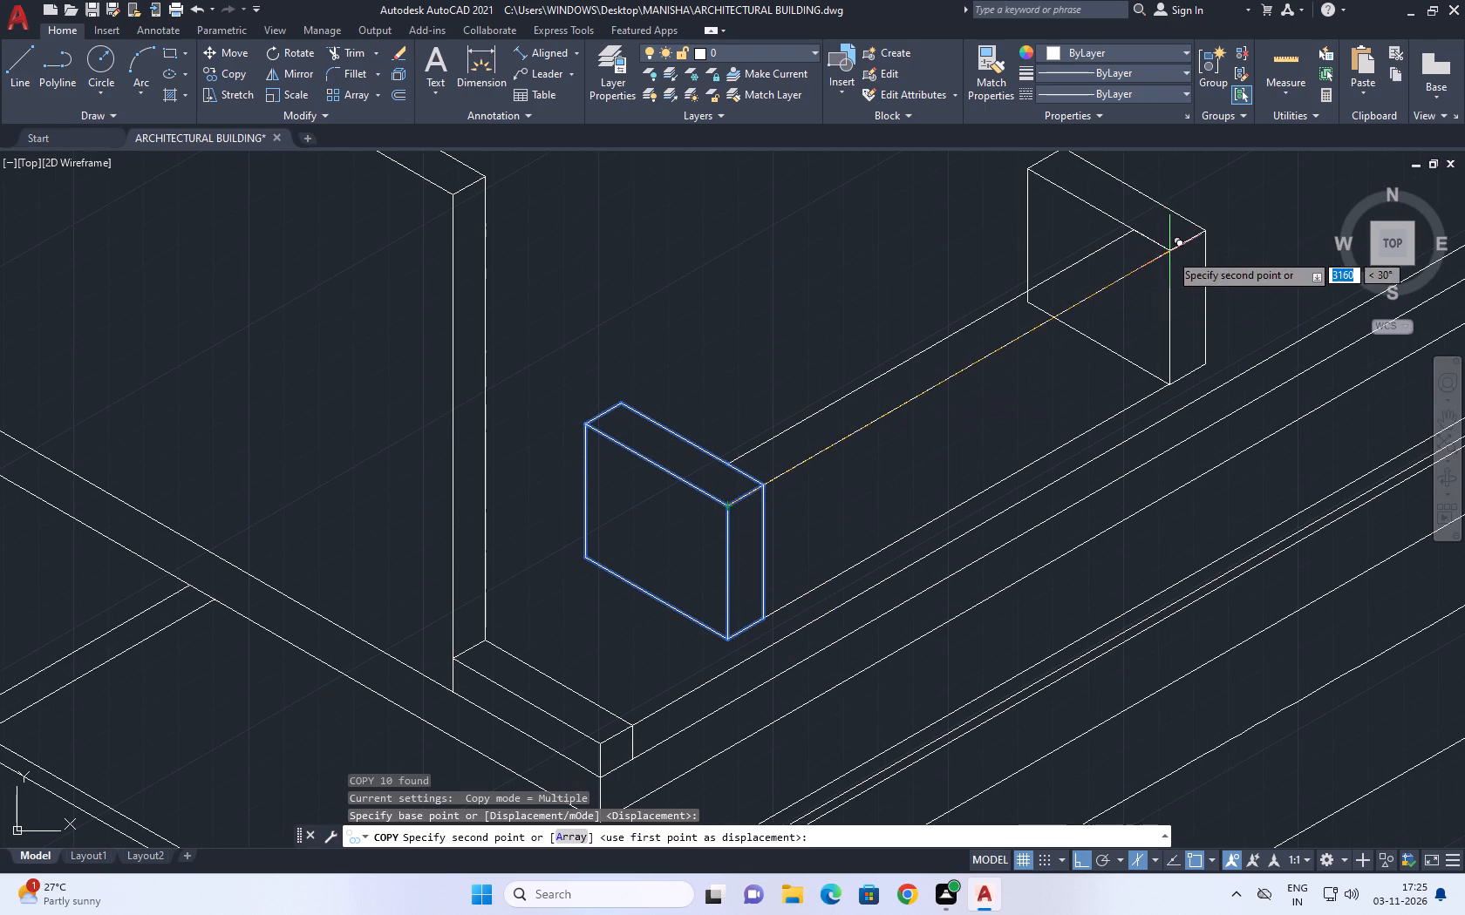
pyautogui.click(1169, 254)
pyautogui.scroll(-1, 998, 357)
pyautogui.press('Escape')
# Trim the copied side section's near vertical and lower edge where they cross the long panel's flat top.
pyautogui.moveTo(1088, 317); pyautogui.dragTo(1095, 322, button='middle')
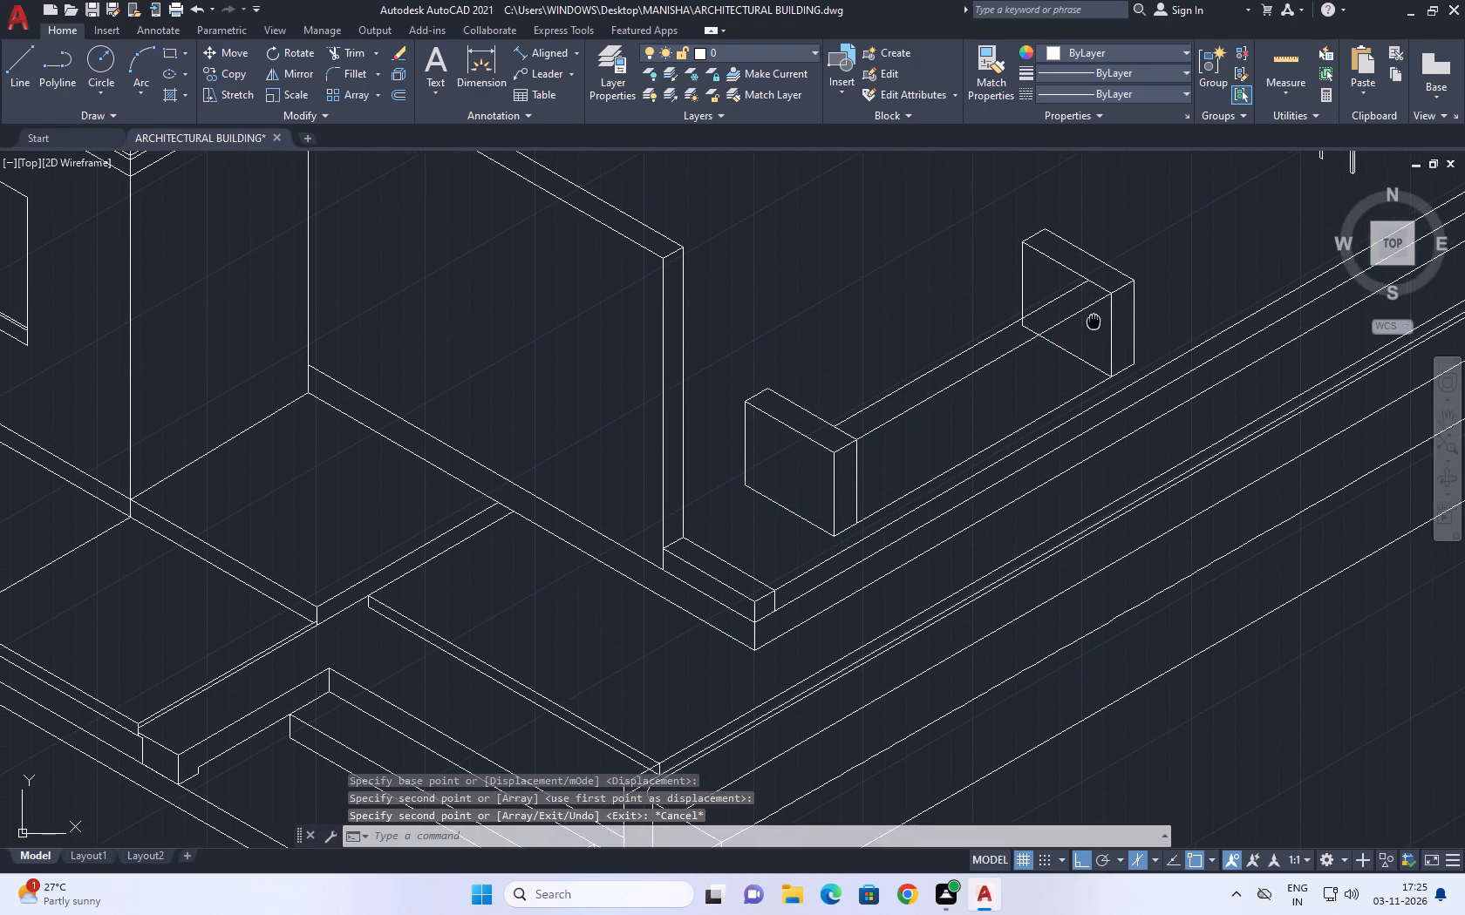
pyautogui.moveTo(1095, 322); pyautogui.dragTo(1099, 329, button='middle')
pyautogui.middleClick(923, 368)
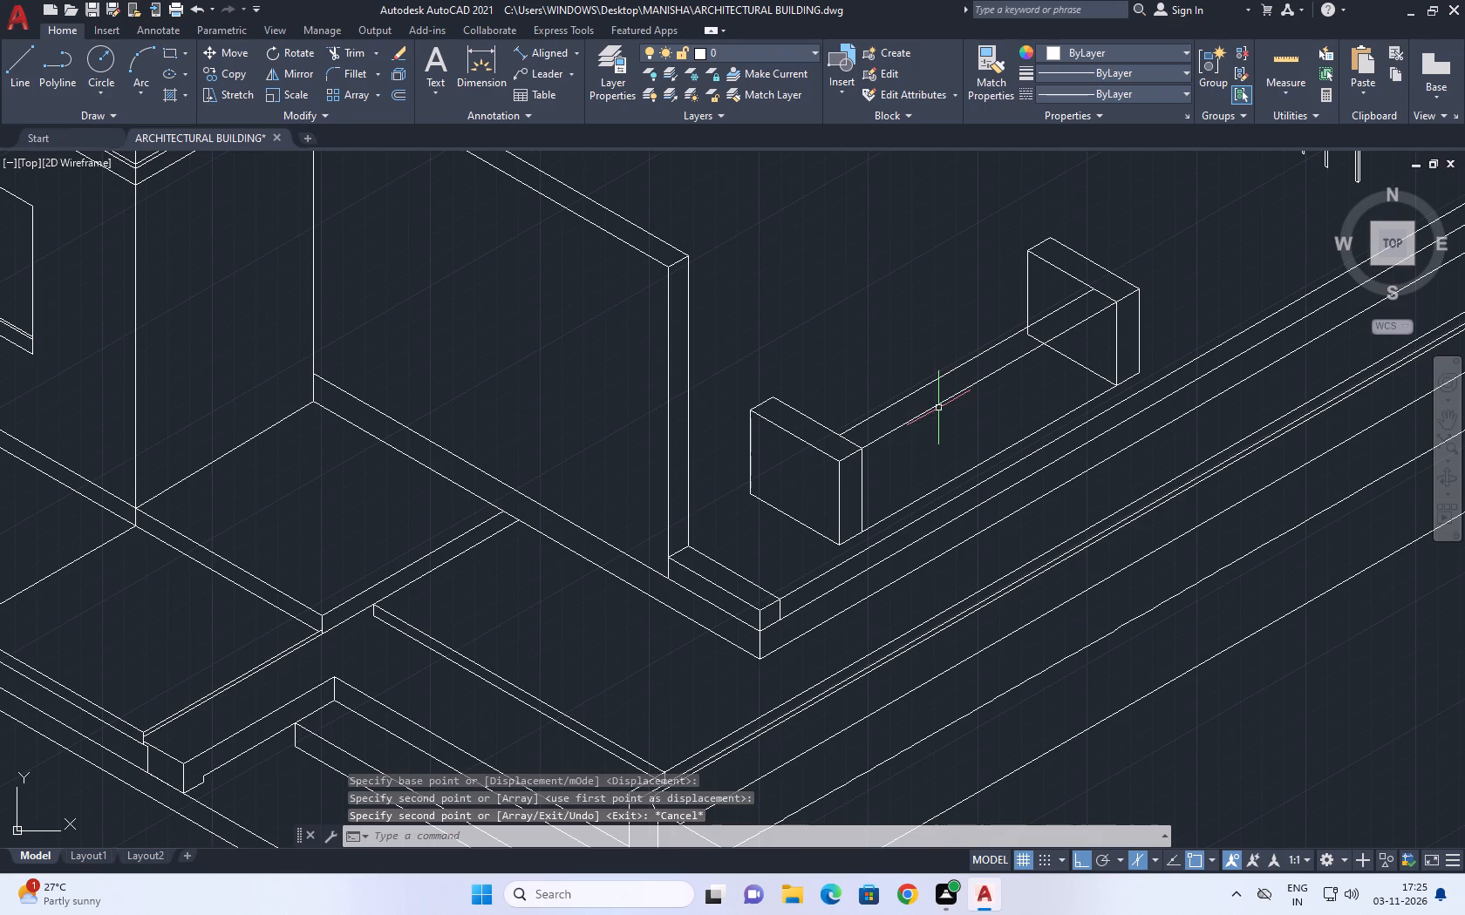
pyautogui.moveTo(936, 406); pyautogui.dragTo(924, 414, button='middle')
pyautogui.moveTo(1035, 359); pyautogui.dragTo(1028, 381, button='middle')
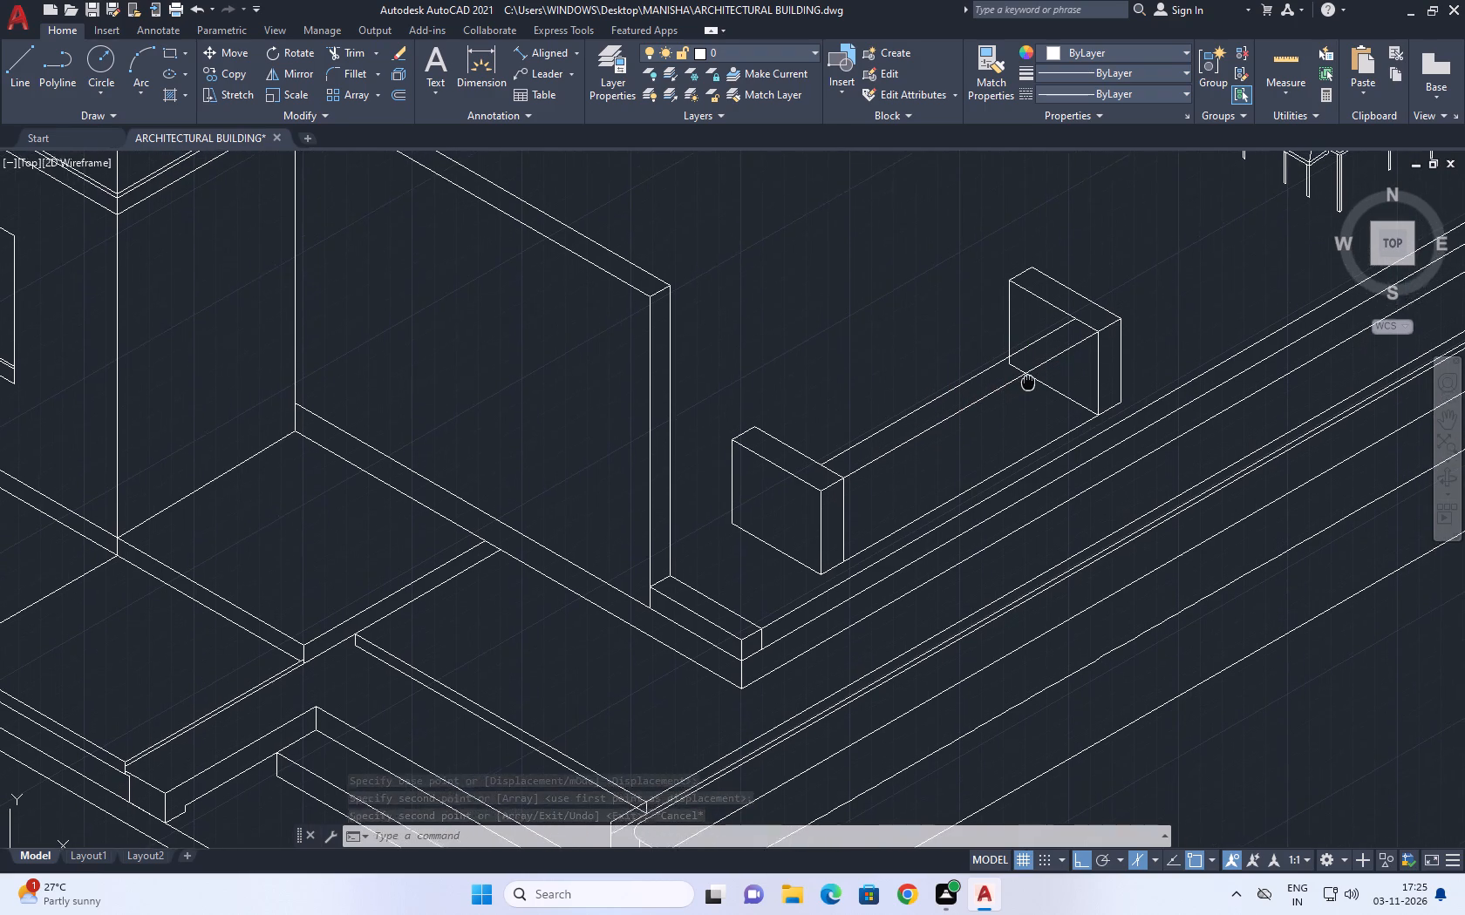
pyautogui.moveTo(1028, 381); pyautogui.dragTo(1017, 389, button='middle')
pyautogui.write('tr')
pyautogui.press('space')
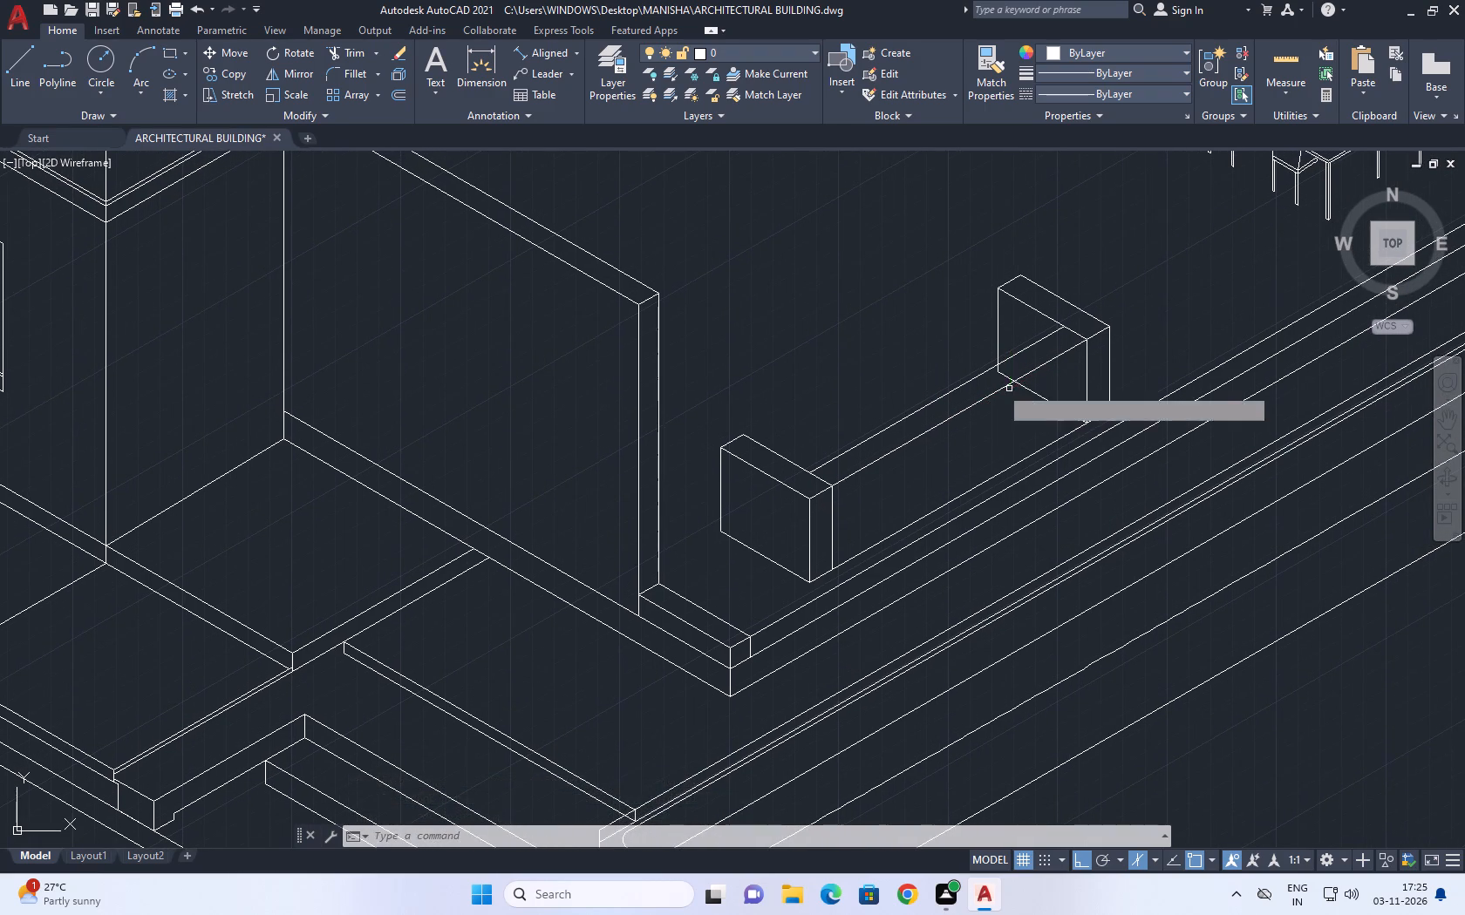
pyautogui.click(997, 377)
pyautogui.click(1011, 369)
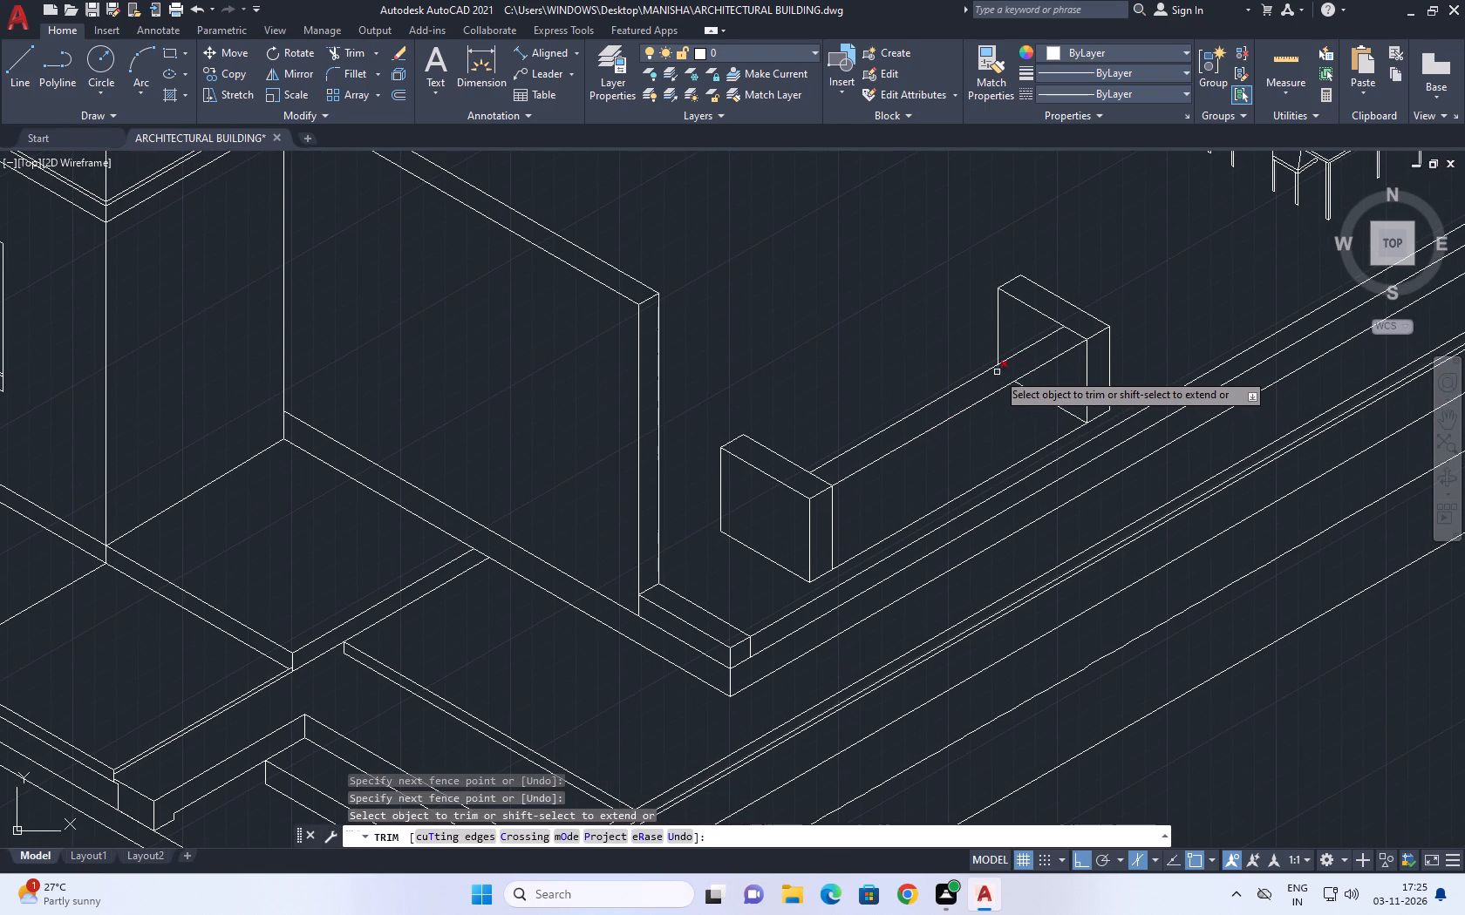
pyautogui.click(996, 372)
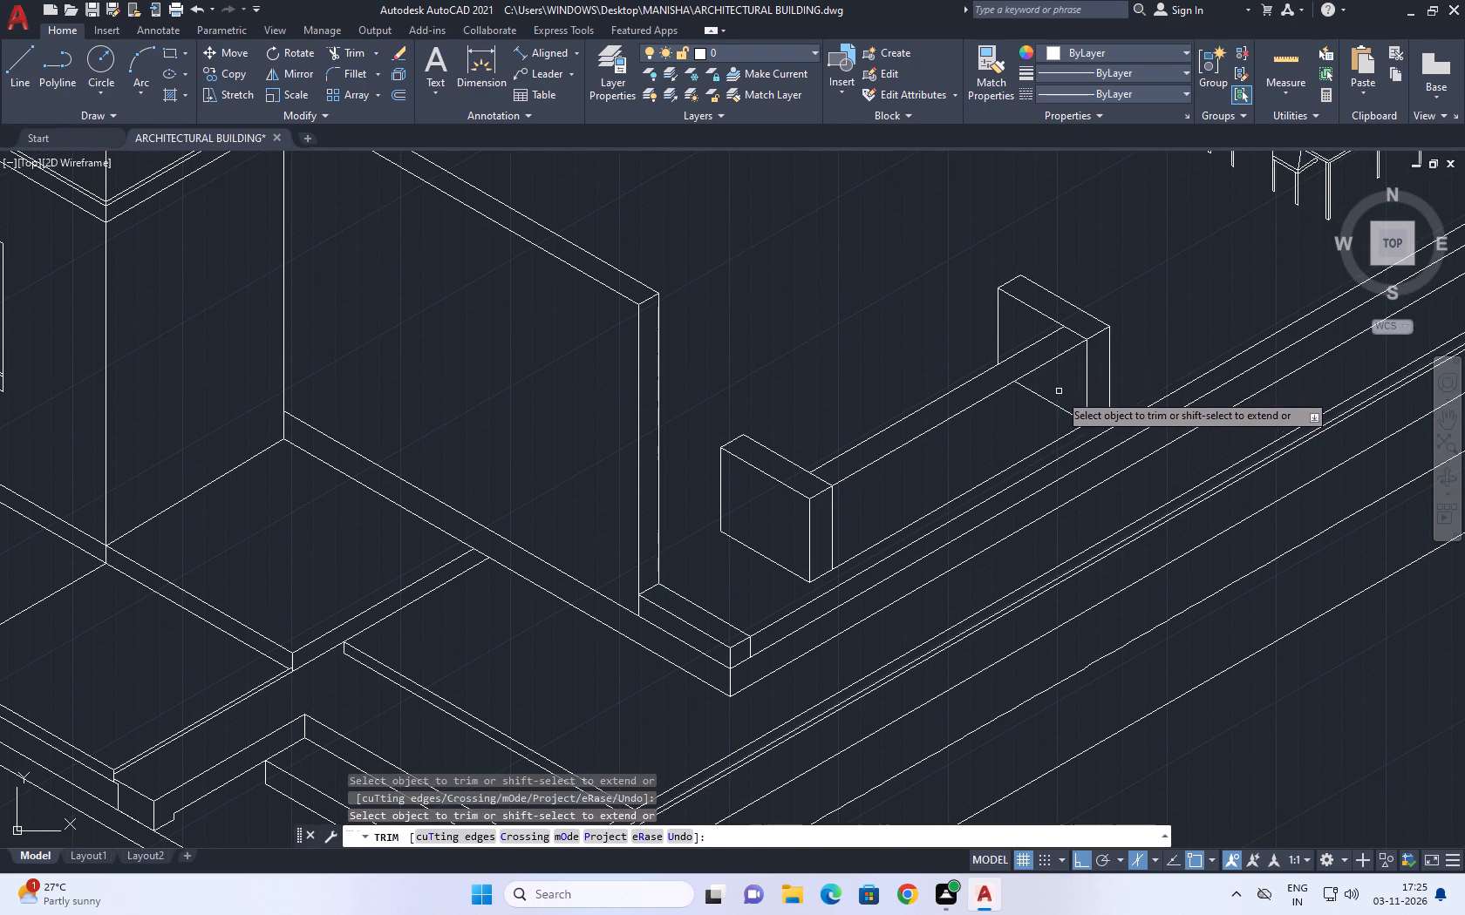
pyautogui.moveTo(1062, 415); pyautogui.dragTo(1065, 447, button='middle')
pyautogui.press('Escape')
# Draw an upright outline on the panel's rear top edge: a short vertical, a long parallel line, and a vertical down past the edge.
pyautogui.moveTo(811, 475); pyautogui.dragTo(847, 538, button='middle')
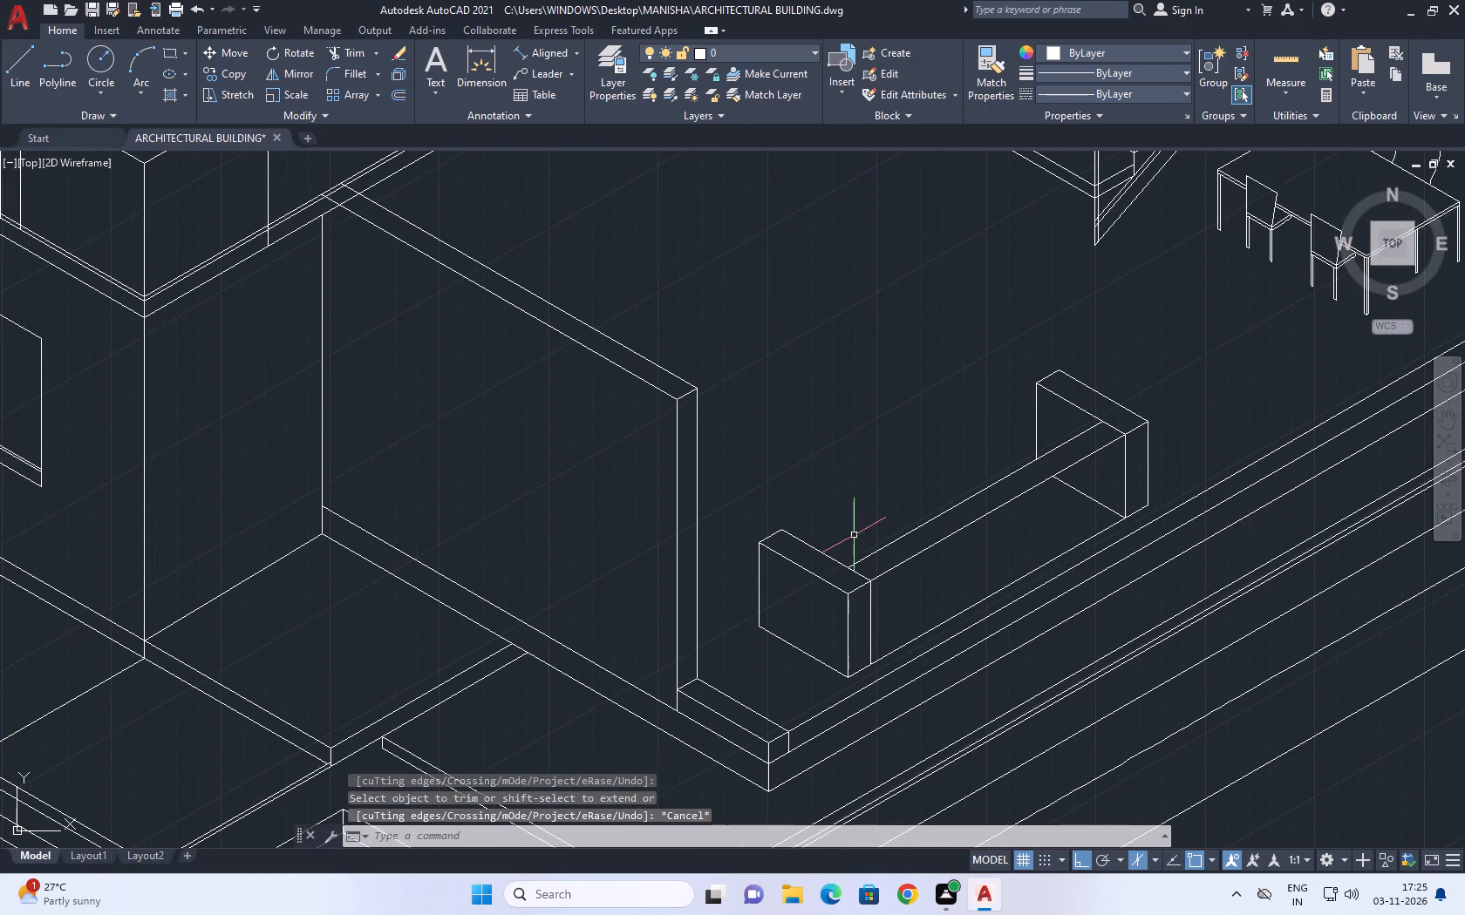
pyautogui.press('l')
pyautogui.press('space')
pyautogui.scroll(1, 846, 570)
pyautogui.click(868, 555)
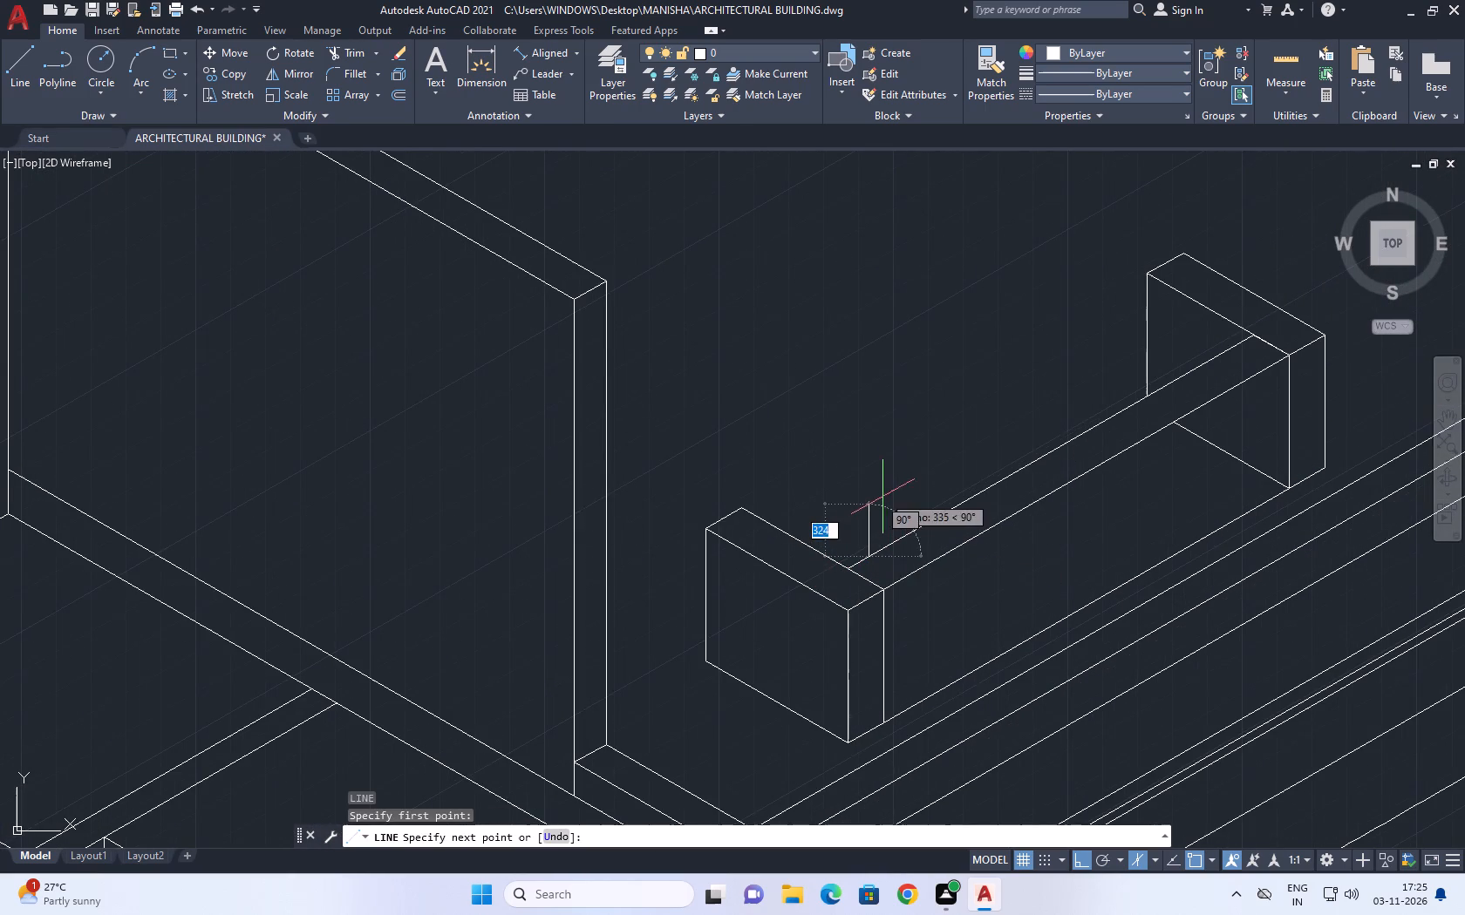
pyautogui.click(876, 517)
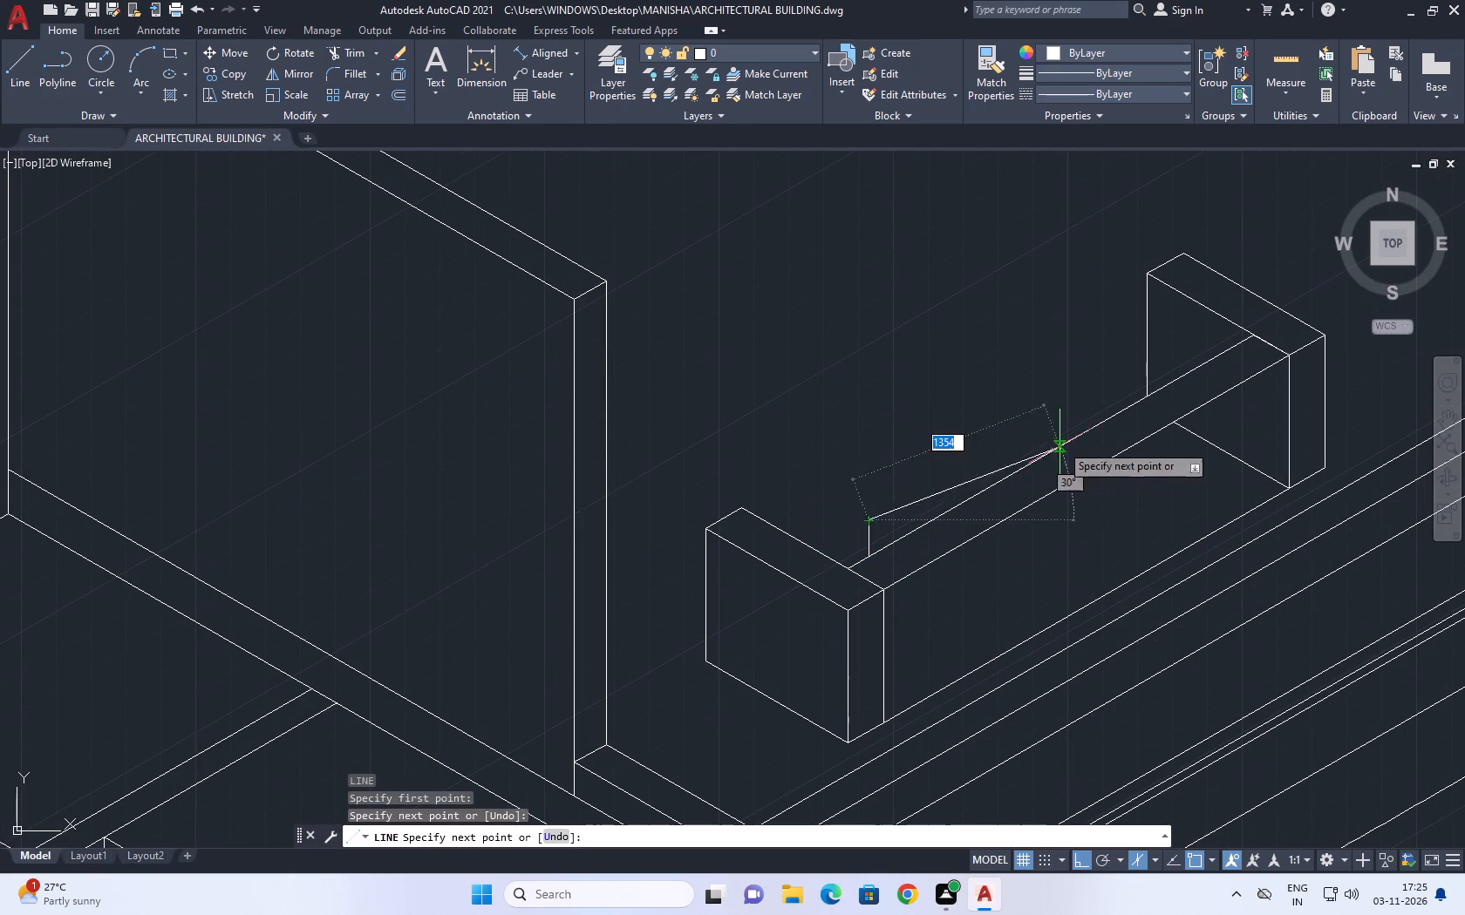
pyautogui.scroll(2, 1148, 343)
pyautogui.click(1237, 331)
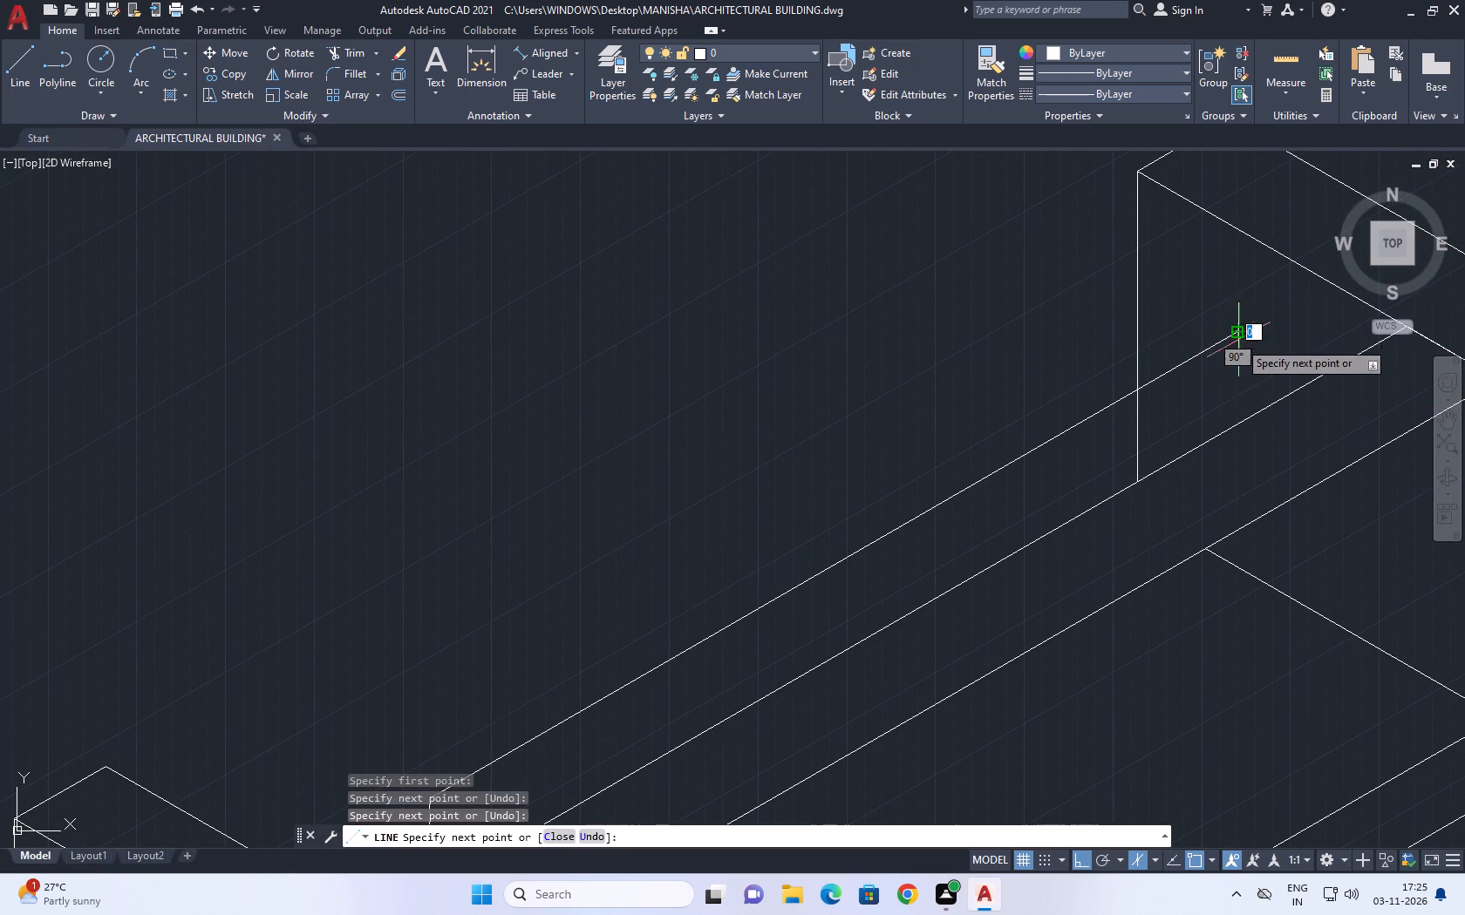
pyautogui.click(1242, 426)
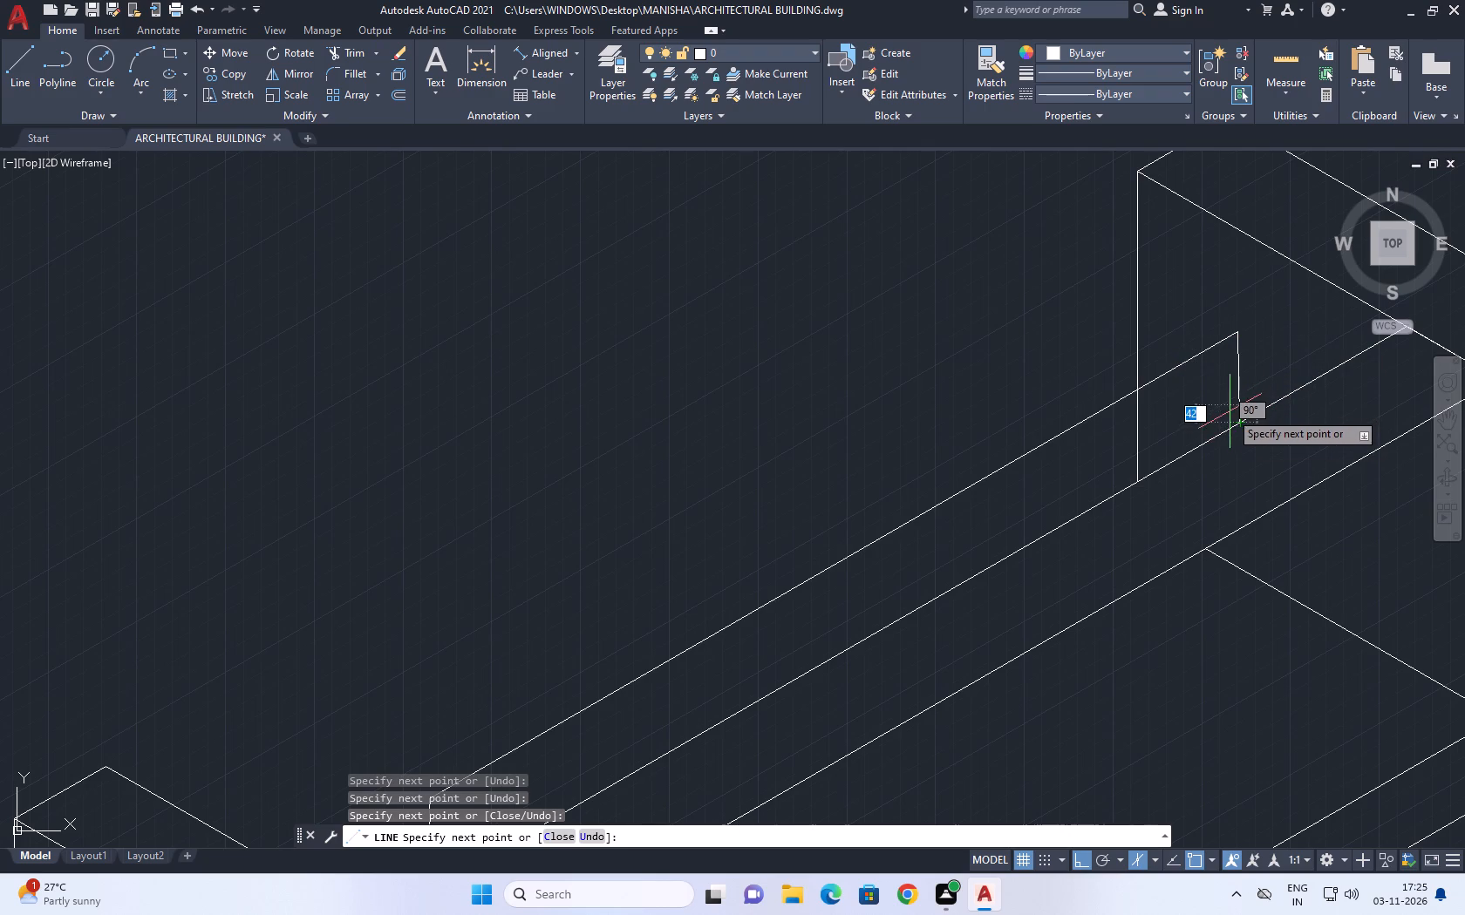
pyautogui.hotkey('ctrl', 'z')
pyautogui.click(1230, 473)
pyautogui.press('Escape')
# Trim the outline's far vertical below the panel's rear top edge, and the far side section's near vertical below the outline's top line.
pyautogui.press('t')
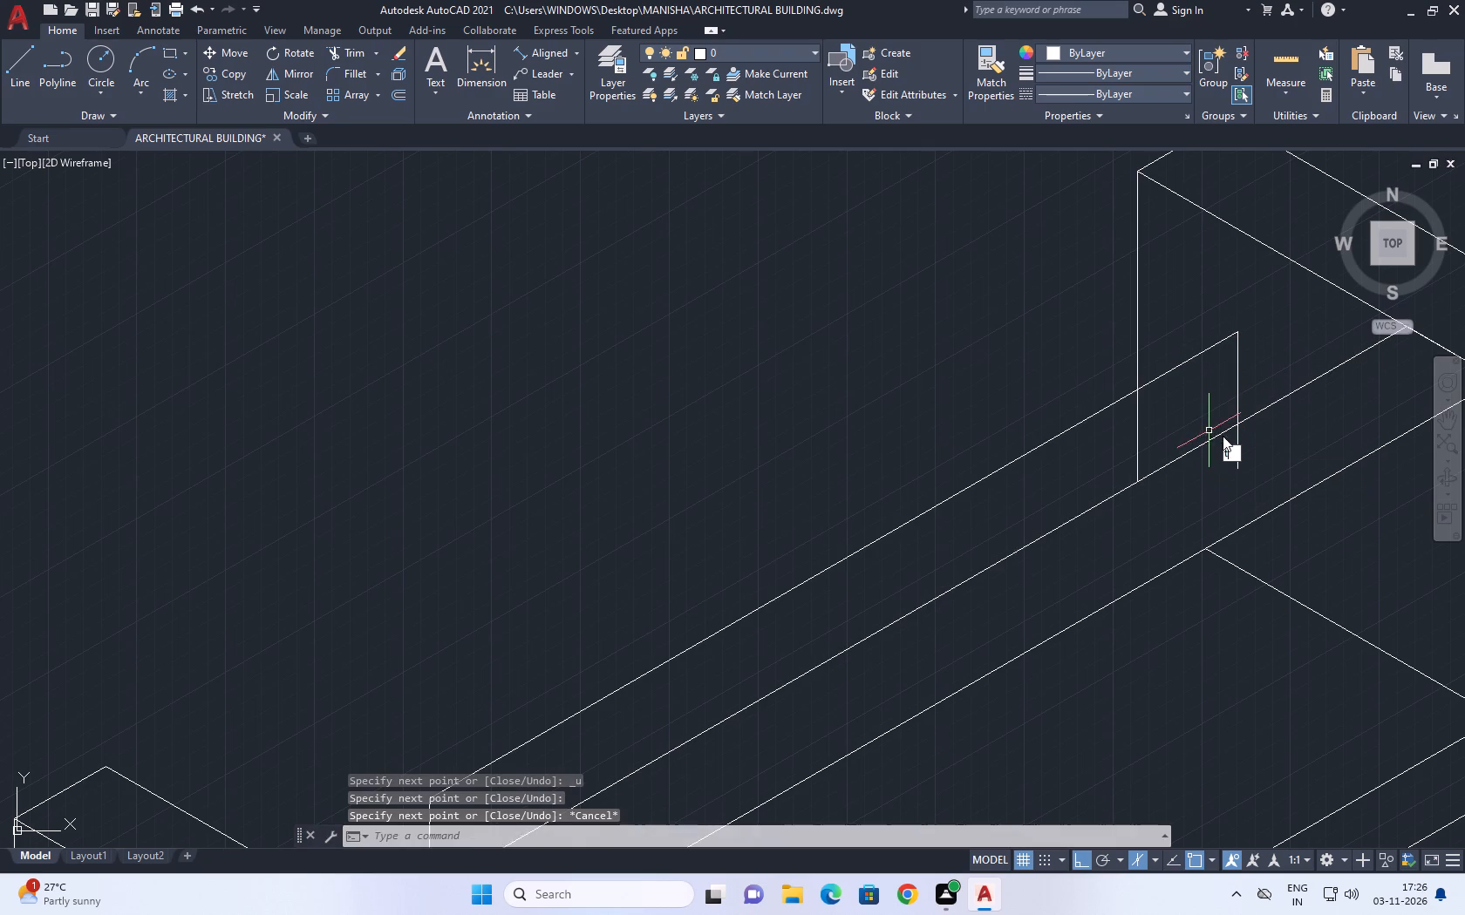
pyautogui.press('r')
pyautogui.press('space')
pyautogui.click(1227, 444)
pyautogui.click(1274, 449)
pyautogui.scroll(-5, 1235, 426)
pyautogui.press('Escape')
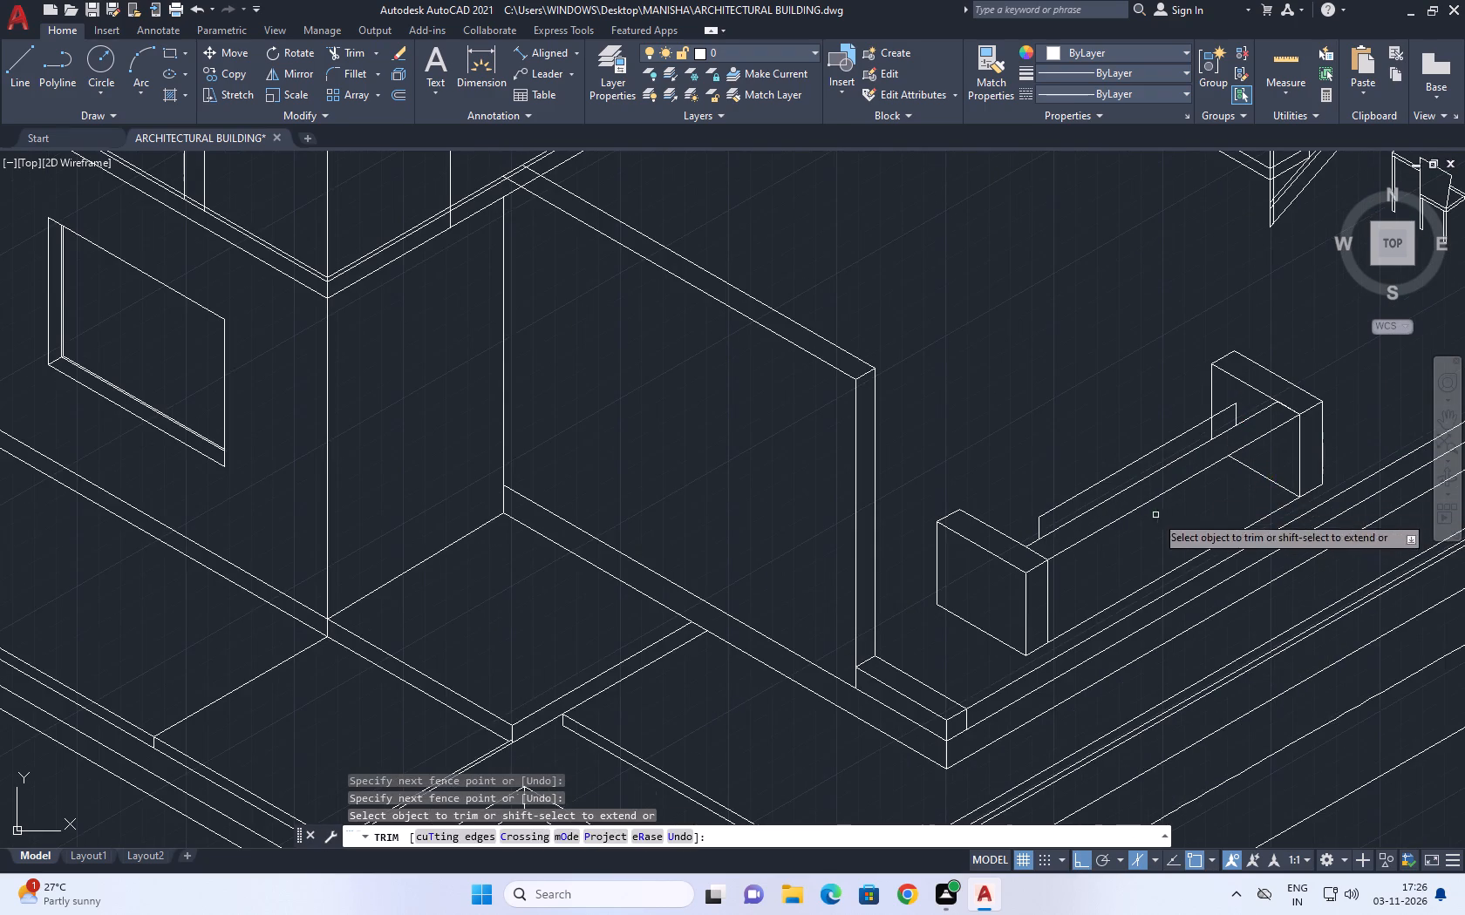
pyautogui.scroll(2, 1244, 436)
pyautogui.press('space')
pyautogui.click(1169, 410)
pyautogui.click(1117, 445)
pyautogui.scroll(-4, 1173, 417)
pyautogui.press('Escape')
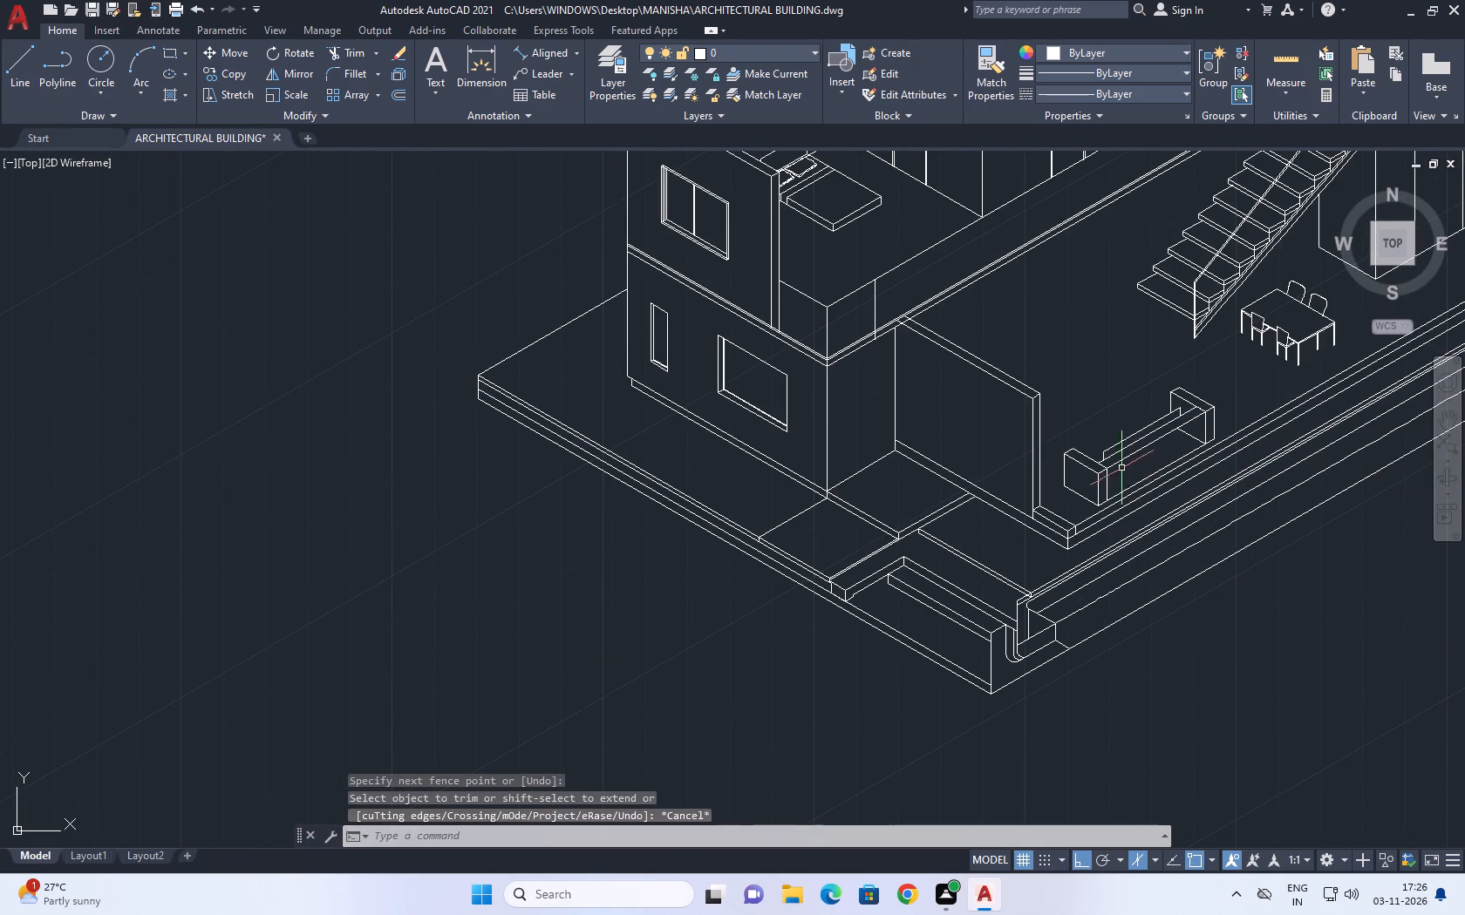
# Copy the upright outline's long top line about 93 units backward along the left isoplane.
pyautogui.moveTo(1144, 451); pyautogui.dragTo(961, 479, button='middle')
pyautogui.scroll(2, 930, 424)
pyautogui.moveTo(951, 557); pyautogui.dragTo(920, 503, button='middle')
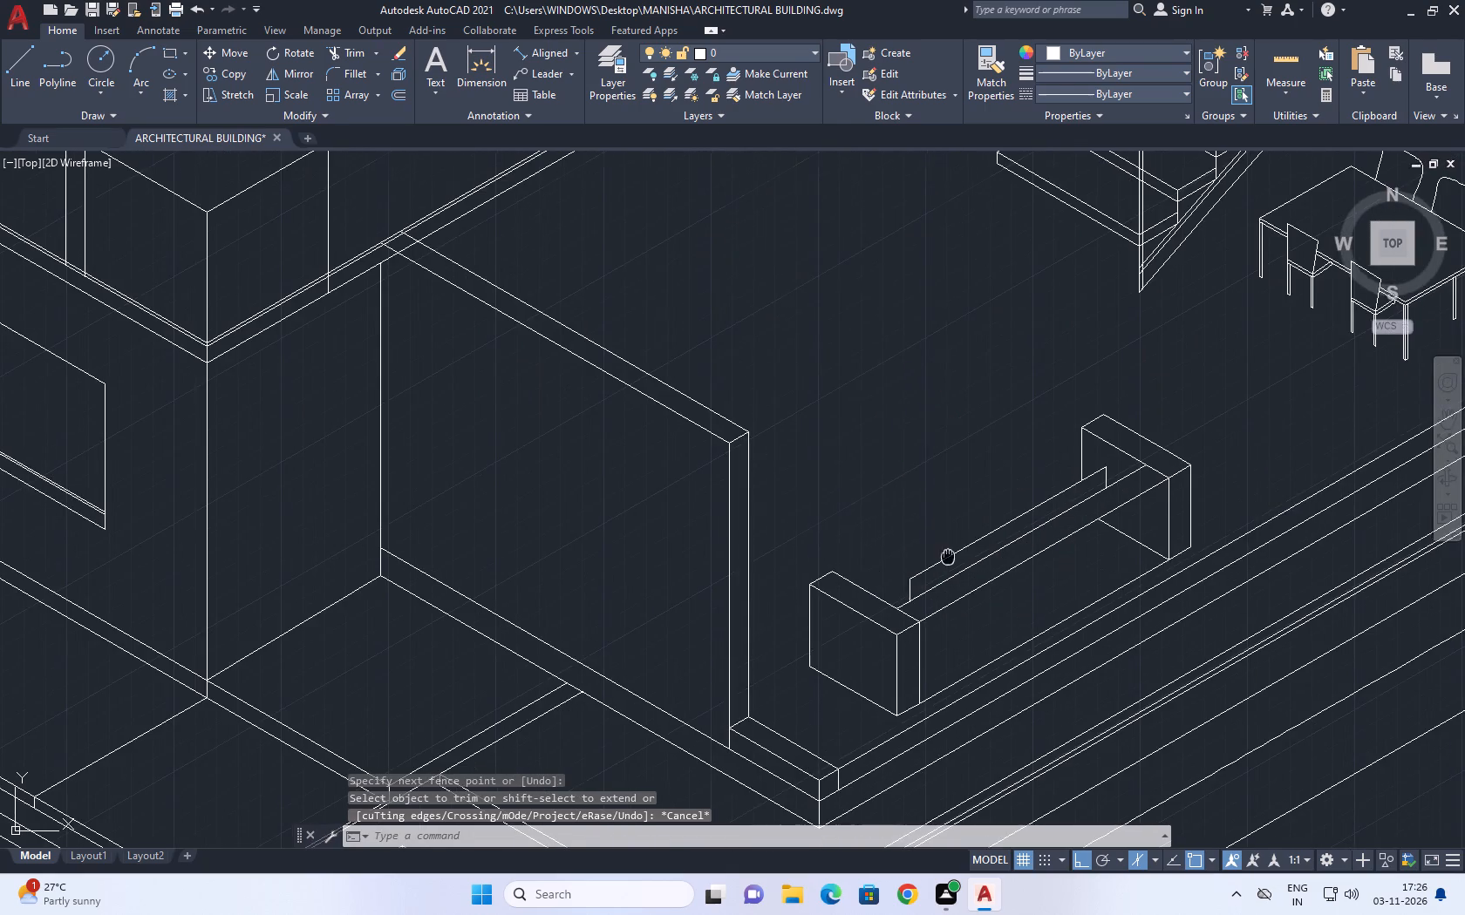
pyautogui.moveTo(920, 503); pyautogui.dragTo(923, 512, button='middle')
pyautogui.scroll(2, 903, 503)
pyautogui.click(945, 556)
pyautogui.click(898, 491)
pyautogui.moveTo(964, 503); pyautogui.dragTo(934, 455, button='middle')
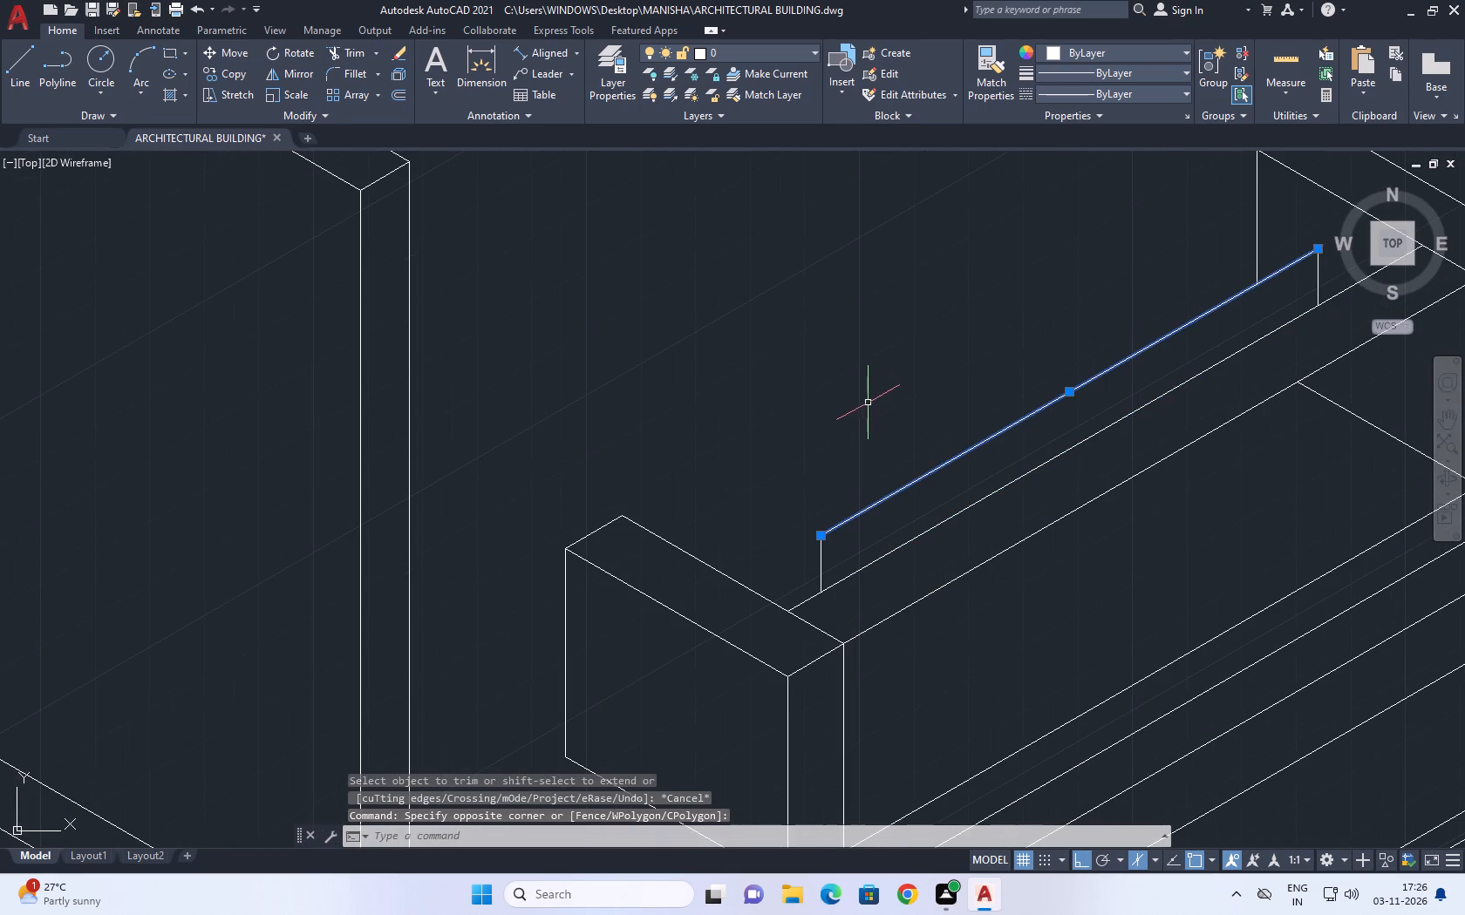
pyautogui.press('c')
pyautogui.press('o')
pyautogui.press('space')
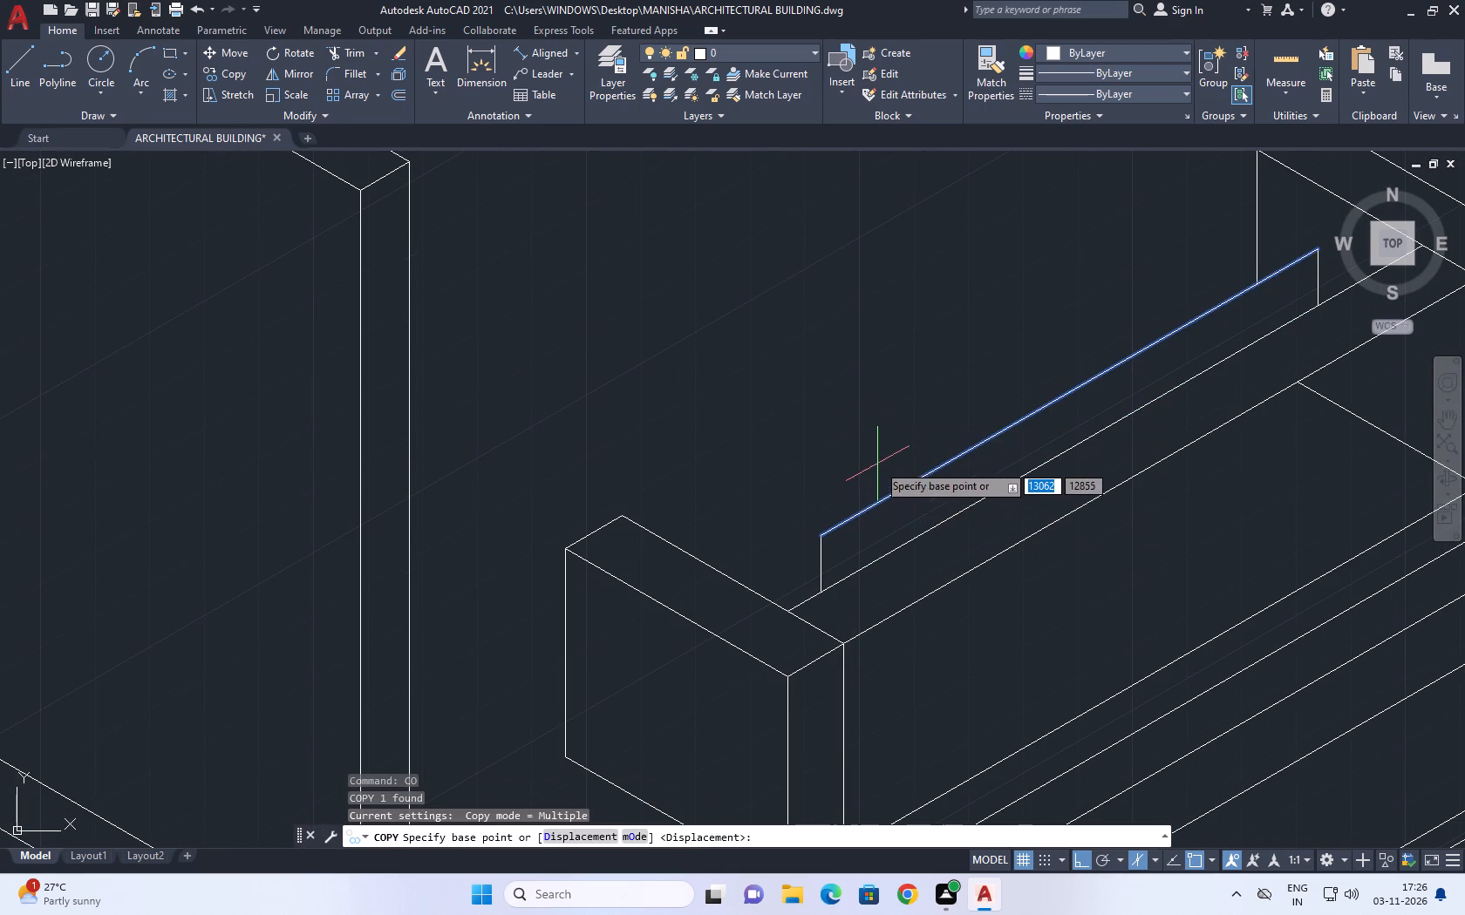
pyautogui.scroll(1, 877, 464)
pyautogui.click(888, 484)
pyautogui.press('F5')
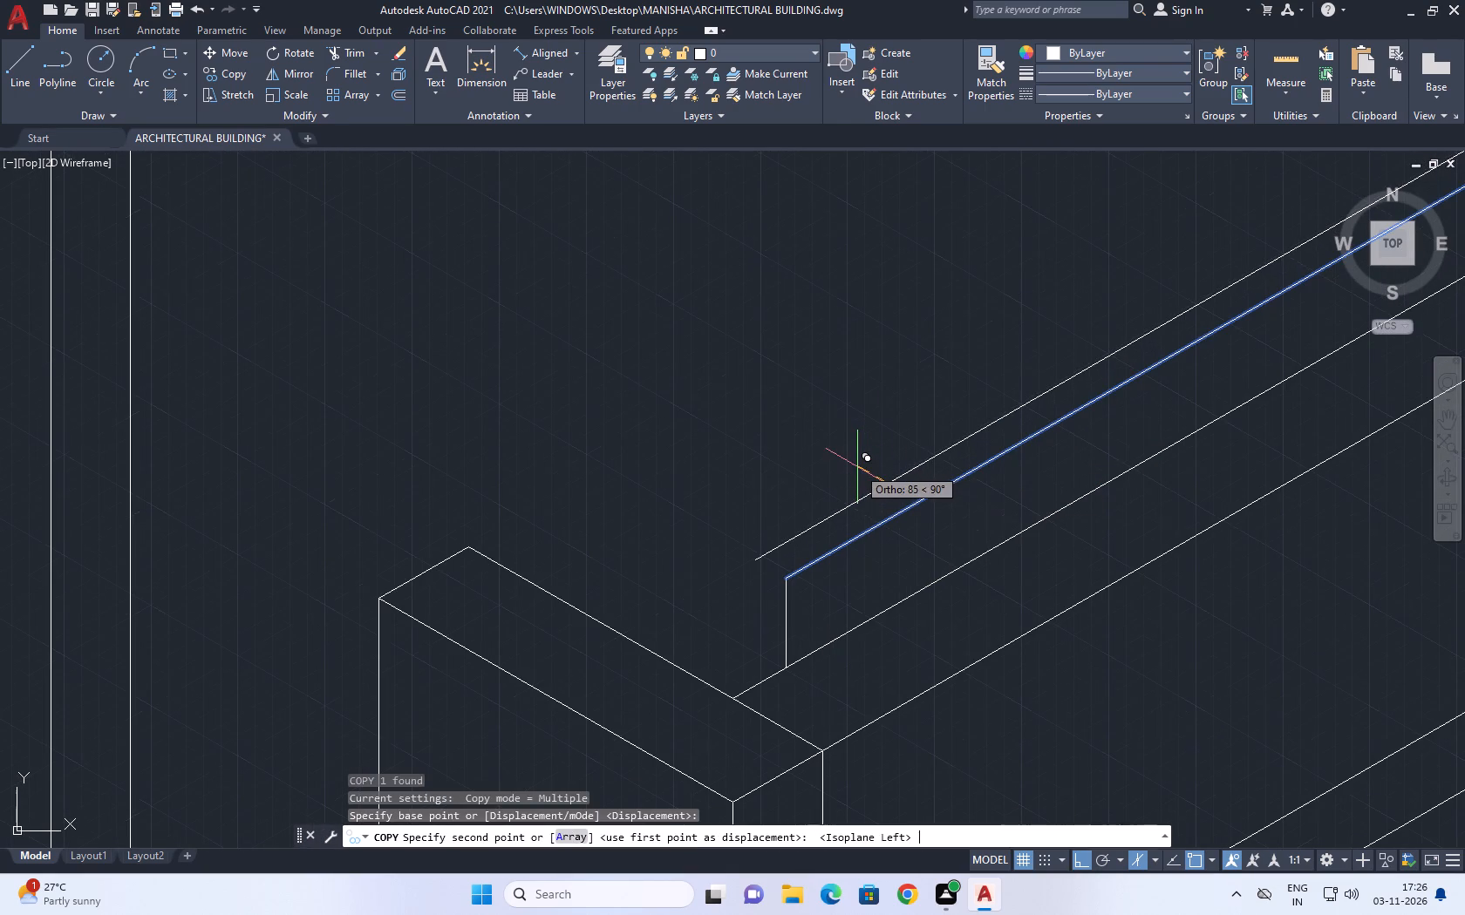
pyautogui.click(855, 469)
pyautogui.press('space')
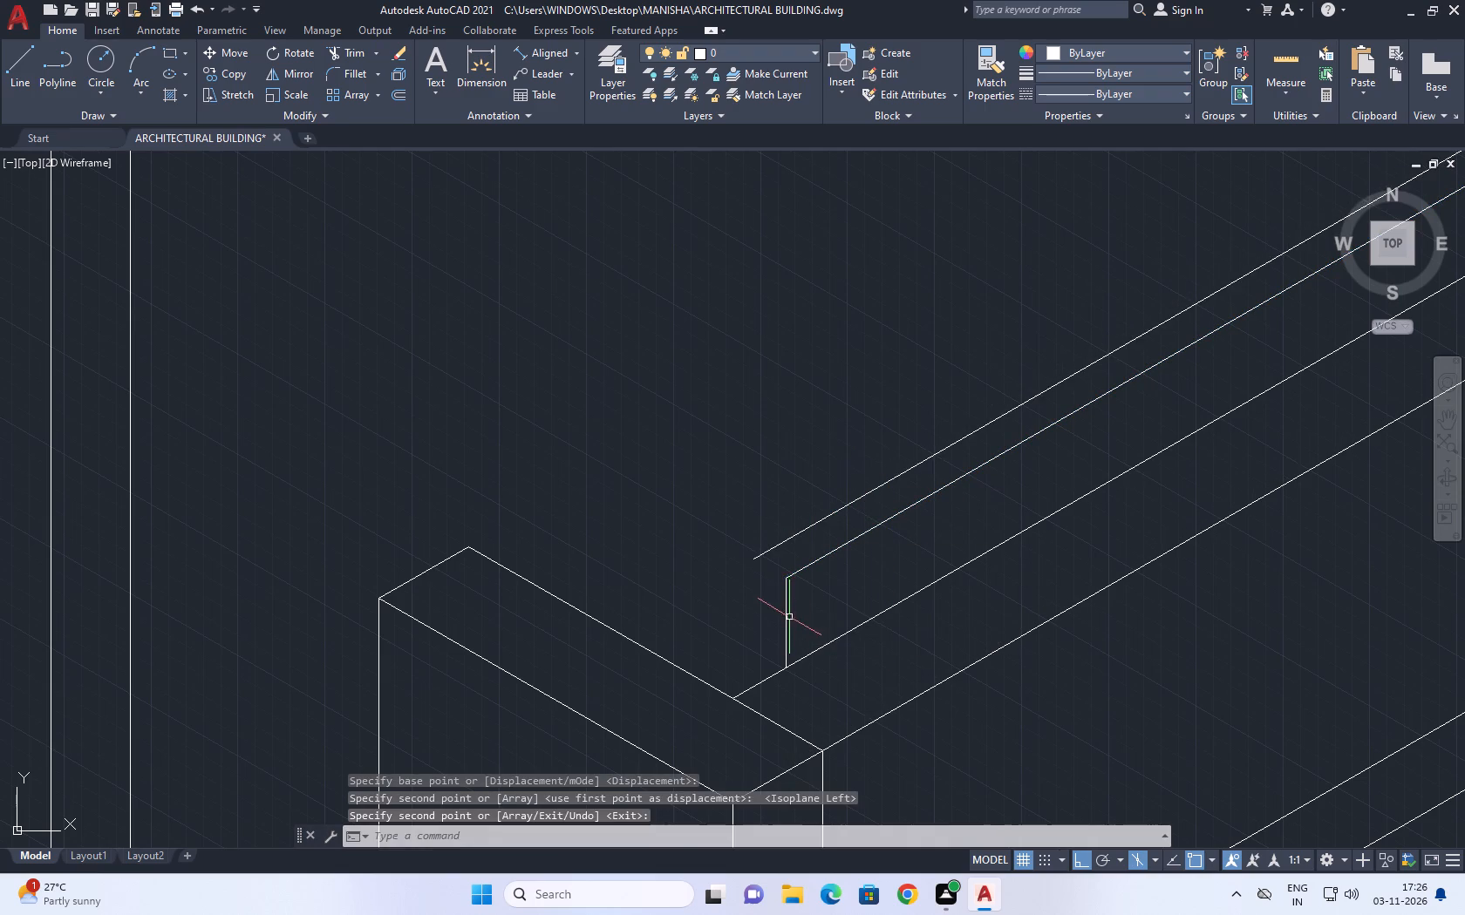
# Copy the outline's short near-end vertical to the near end of the copied top line.
pyautogui.click(789, 617)
pyautogui.click(773, 596)
pyautogui.press('c')
pyautogui.press('o')
pyautogui.press('space')
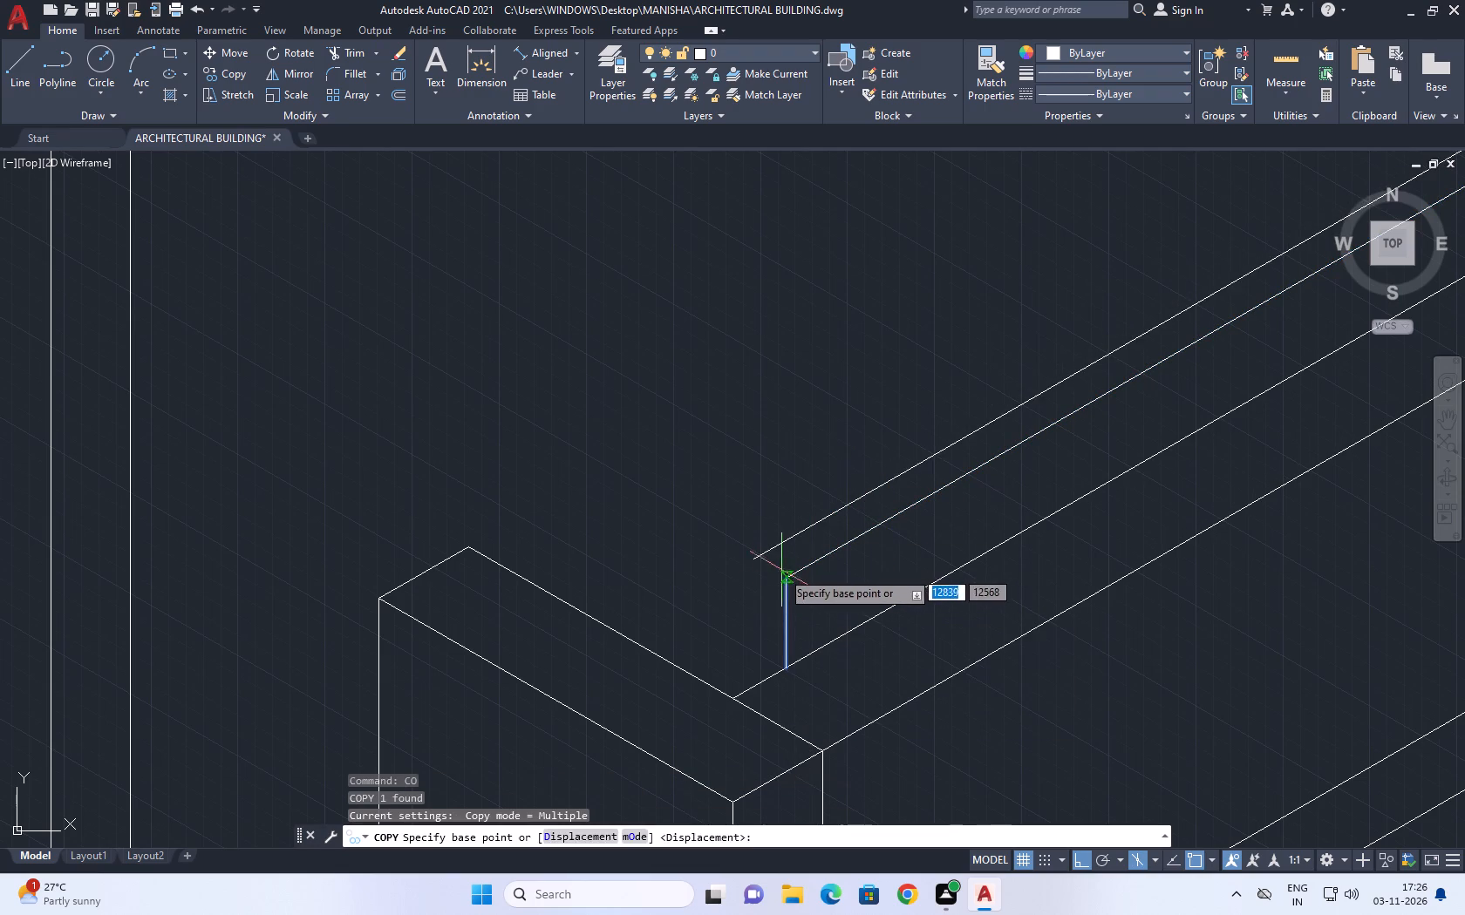
pyautogui.click(787, 578)
pyautogui.click(753, 559)
pyautogui.scroll(-4, 816, 527)
pyautogui.press('space')
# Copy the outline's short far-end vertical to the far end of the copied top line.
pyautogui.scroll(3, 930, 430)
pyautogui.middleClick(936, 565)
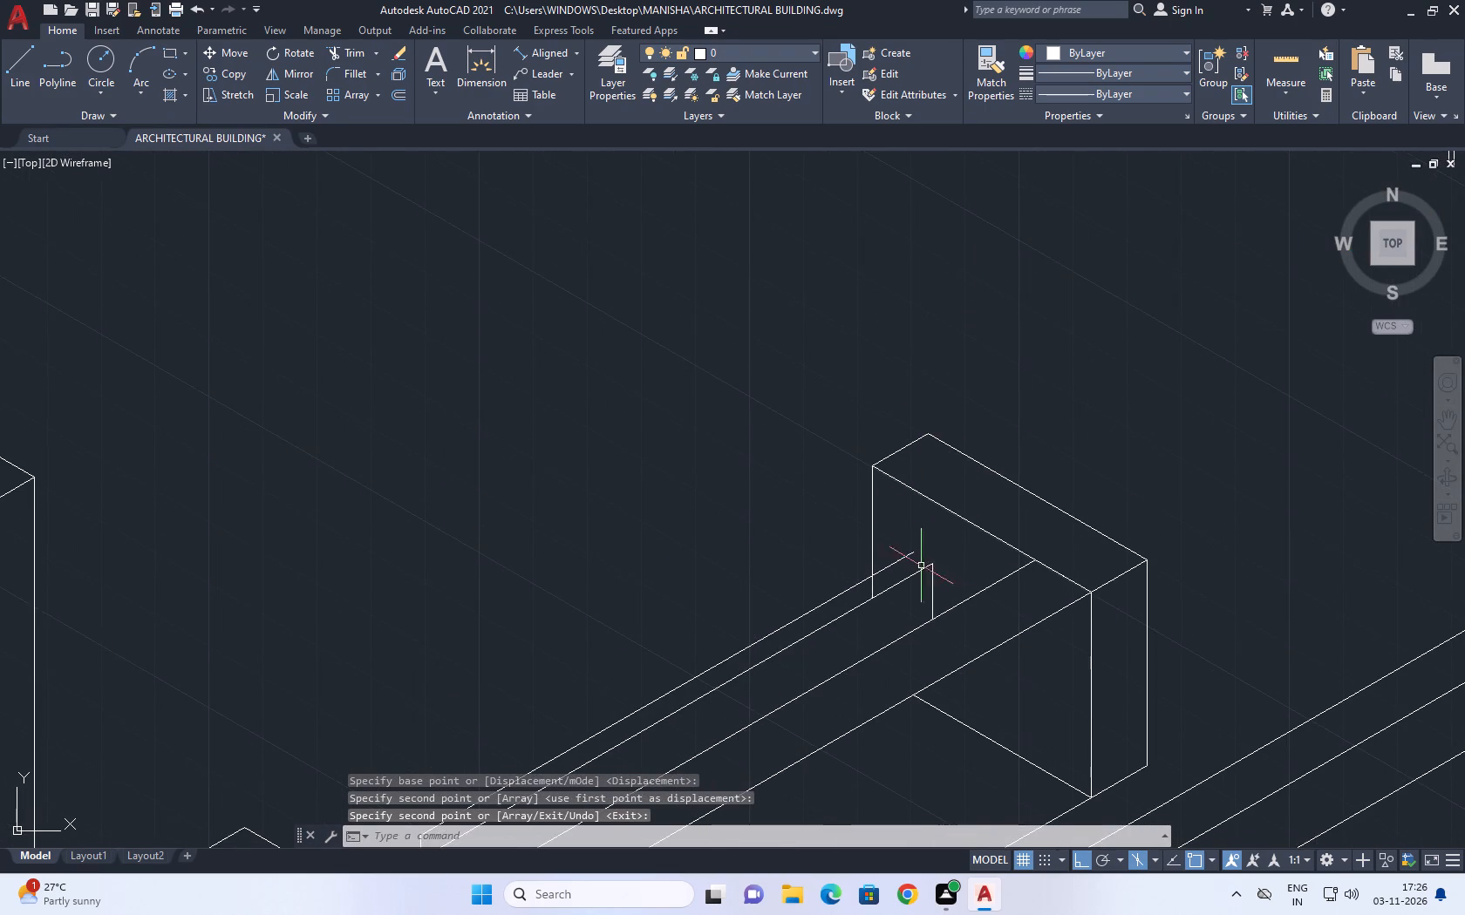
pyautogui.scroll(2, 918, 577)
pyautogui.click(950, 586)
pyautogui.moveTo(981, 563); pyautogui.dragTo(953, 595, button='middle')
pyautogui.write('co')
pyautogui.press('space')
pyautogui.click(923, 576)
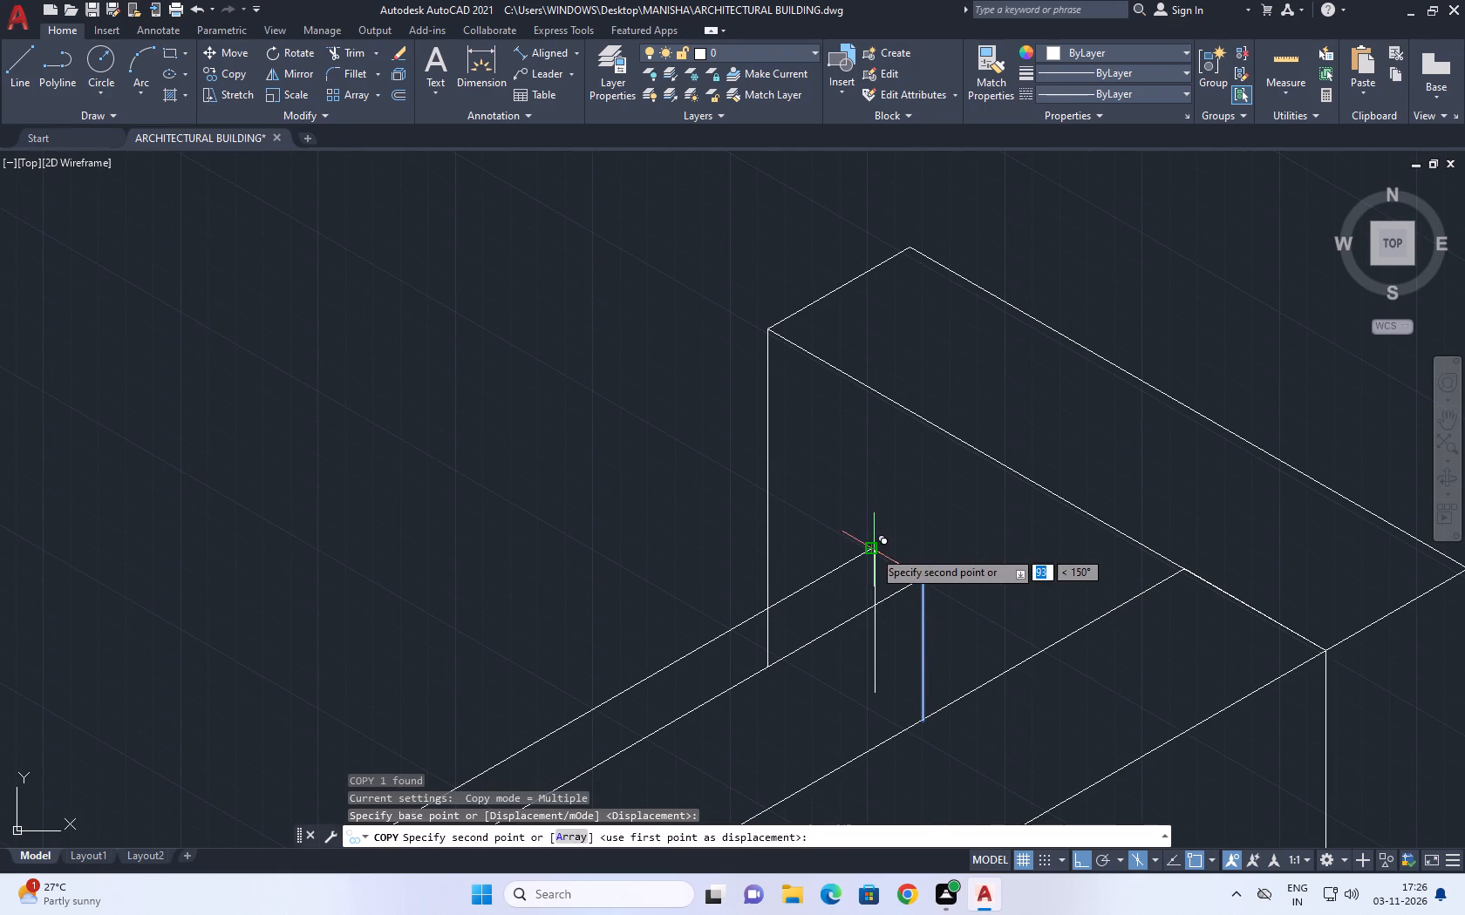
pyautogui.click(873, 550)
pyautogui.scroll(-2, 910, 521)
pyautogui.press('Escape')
# Draw short lines joining the two parallel top lines of the upright strip at its far and near ends.
pyautogui.press('l')
pyautogui.press('space')
pyautogui.scroll(2, 912, 558)
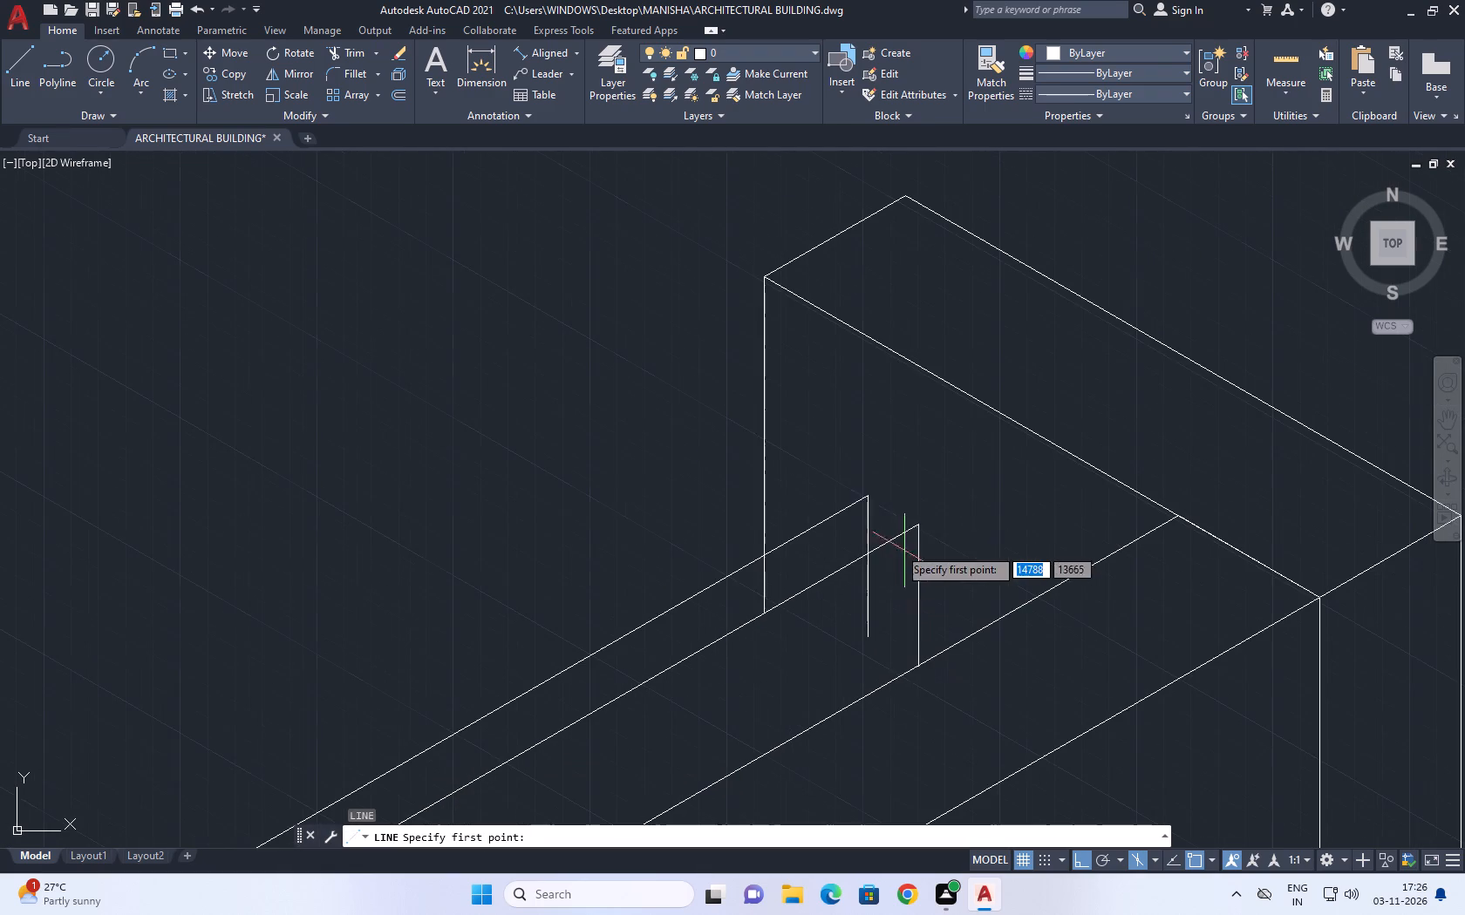
pyautogui.click(863, 498)
pyautogui.click(913, 526)
pyautogui.scroll(-5, 955, 517)
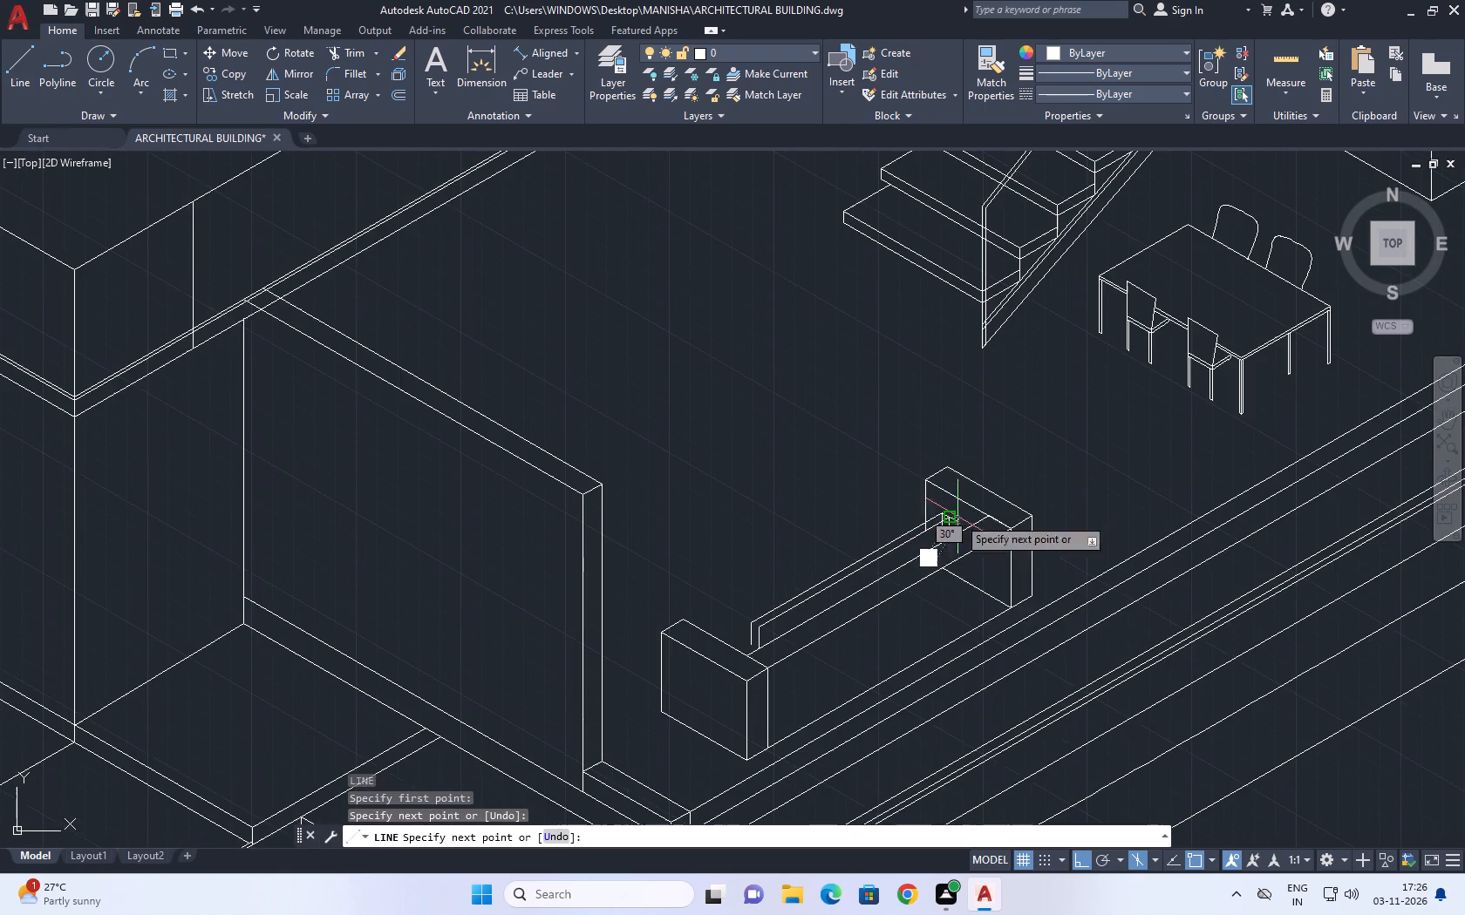
pyautogui.press('Escape')
pyautogui.press('space')
pyautogui.scroll(3, 746, 642)
pyautogui.click(773, 569)
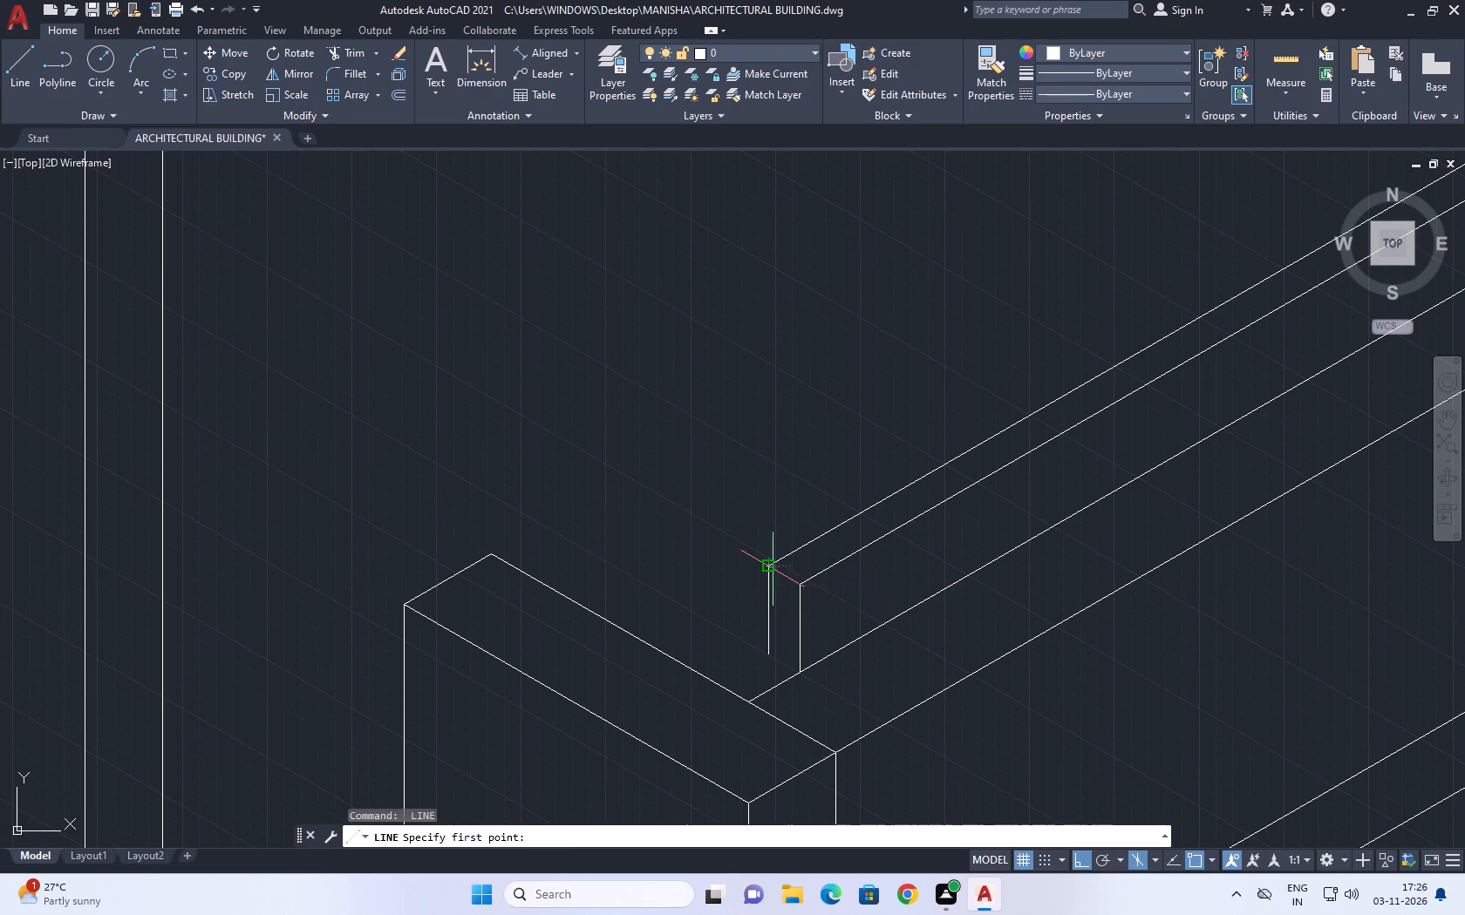
pyautogui.click(802, 583)
pyautogui.press('space')
# Extend the strip's near rear vertical down to the near side section's rear top edge.
pyautogui.press('e')
pyautogui.press('x')
pyautogui.press('space')
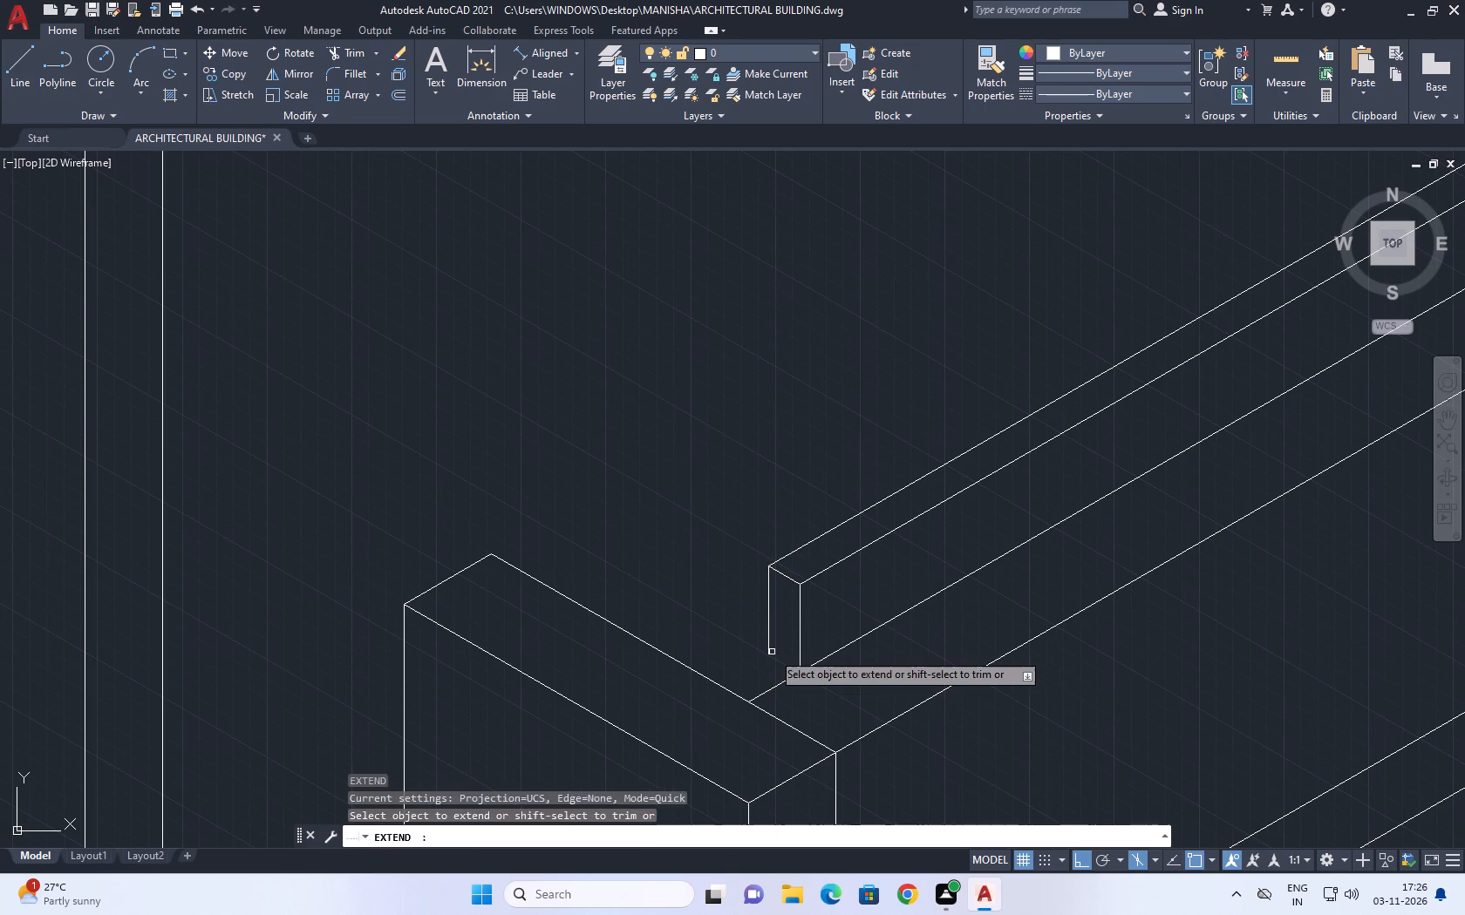
pyautogui.click(773, 652)
pyautogui.click(756, 626)
pyautogui.scroll(-3, 820, 620)
pyautogui.press('Escape')
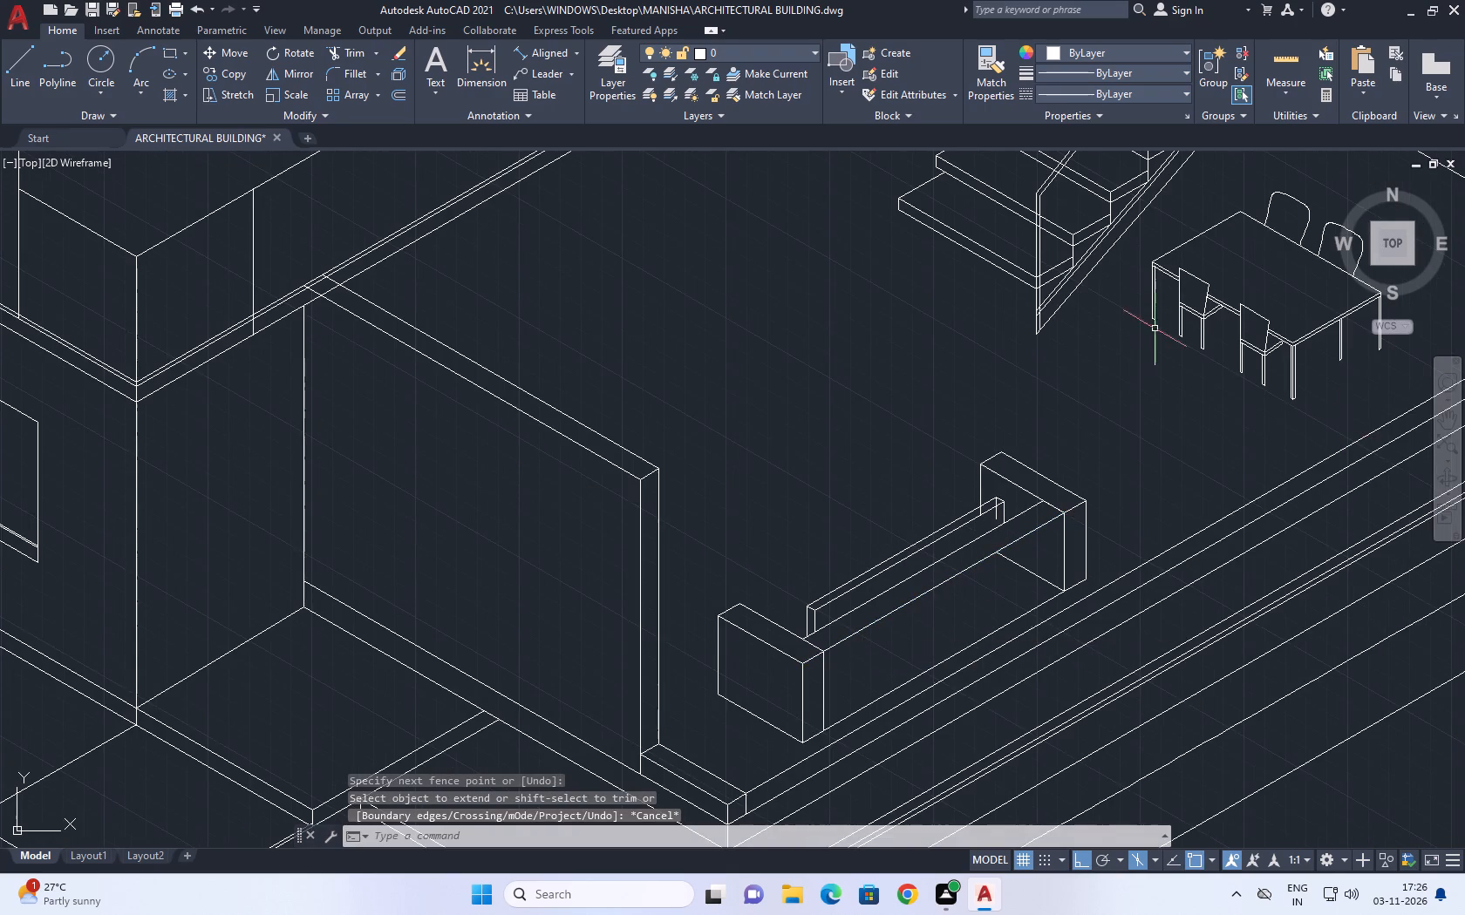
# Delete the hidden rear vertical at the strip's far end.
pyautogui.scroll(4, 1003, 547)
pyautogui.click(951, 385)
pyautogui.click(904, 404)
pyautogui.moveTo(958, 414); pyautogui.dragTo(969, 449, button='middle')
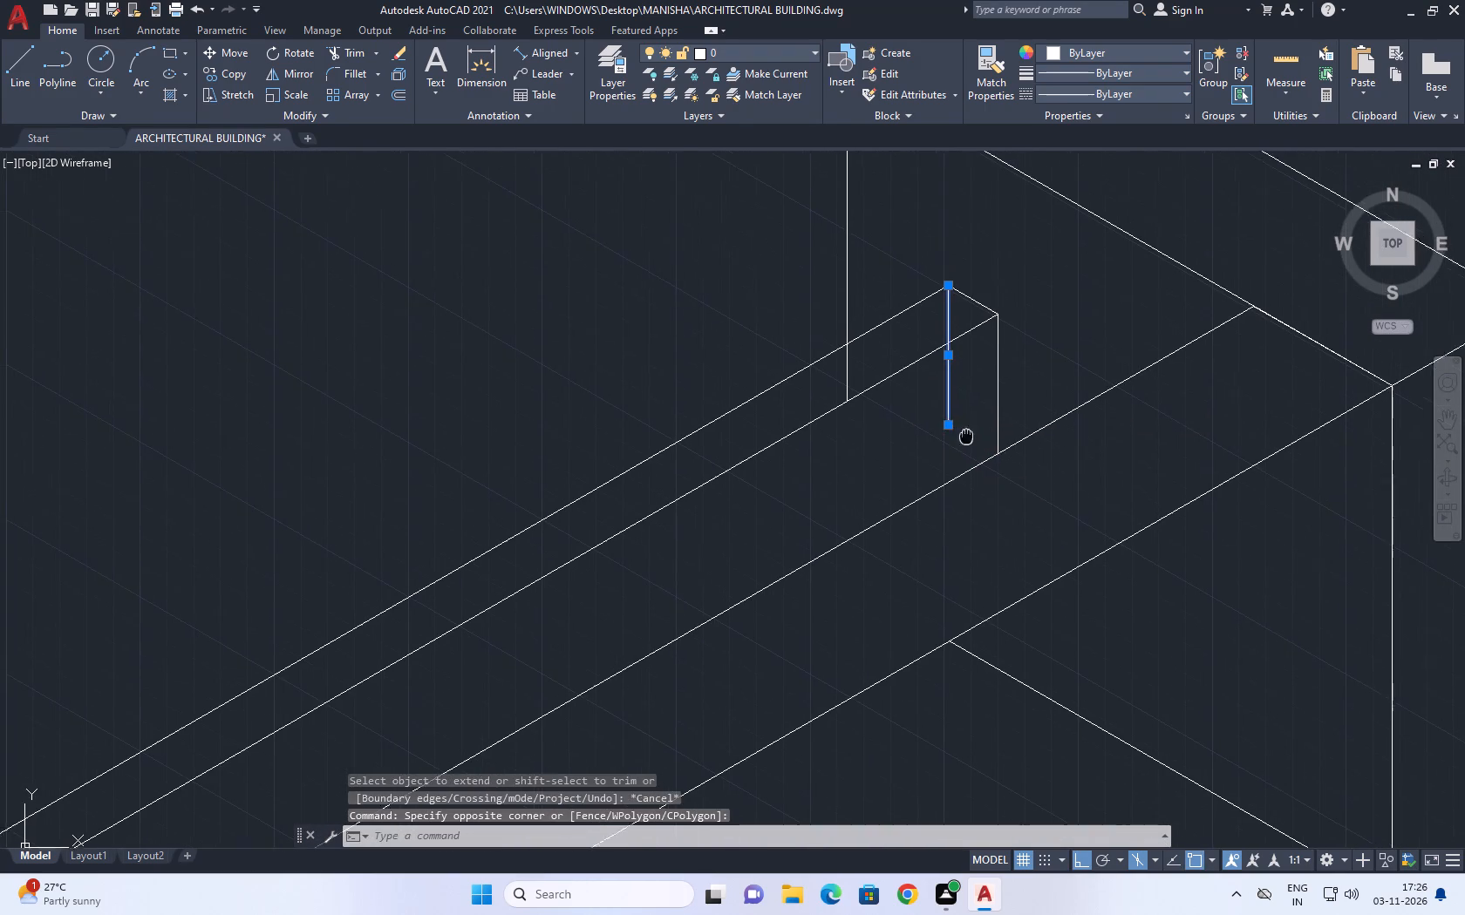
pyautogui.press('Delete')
# Trim away the part of the far side section's vertical edge hidden behind the thin upright strip.
pyautogui.moveTo(943, 380); pyautogui.dragTo(981, 480, button='middle')
pyautogui.scroll(-2, 988, 491)
pyautogui.write('tr')
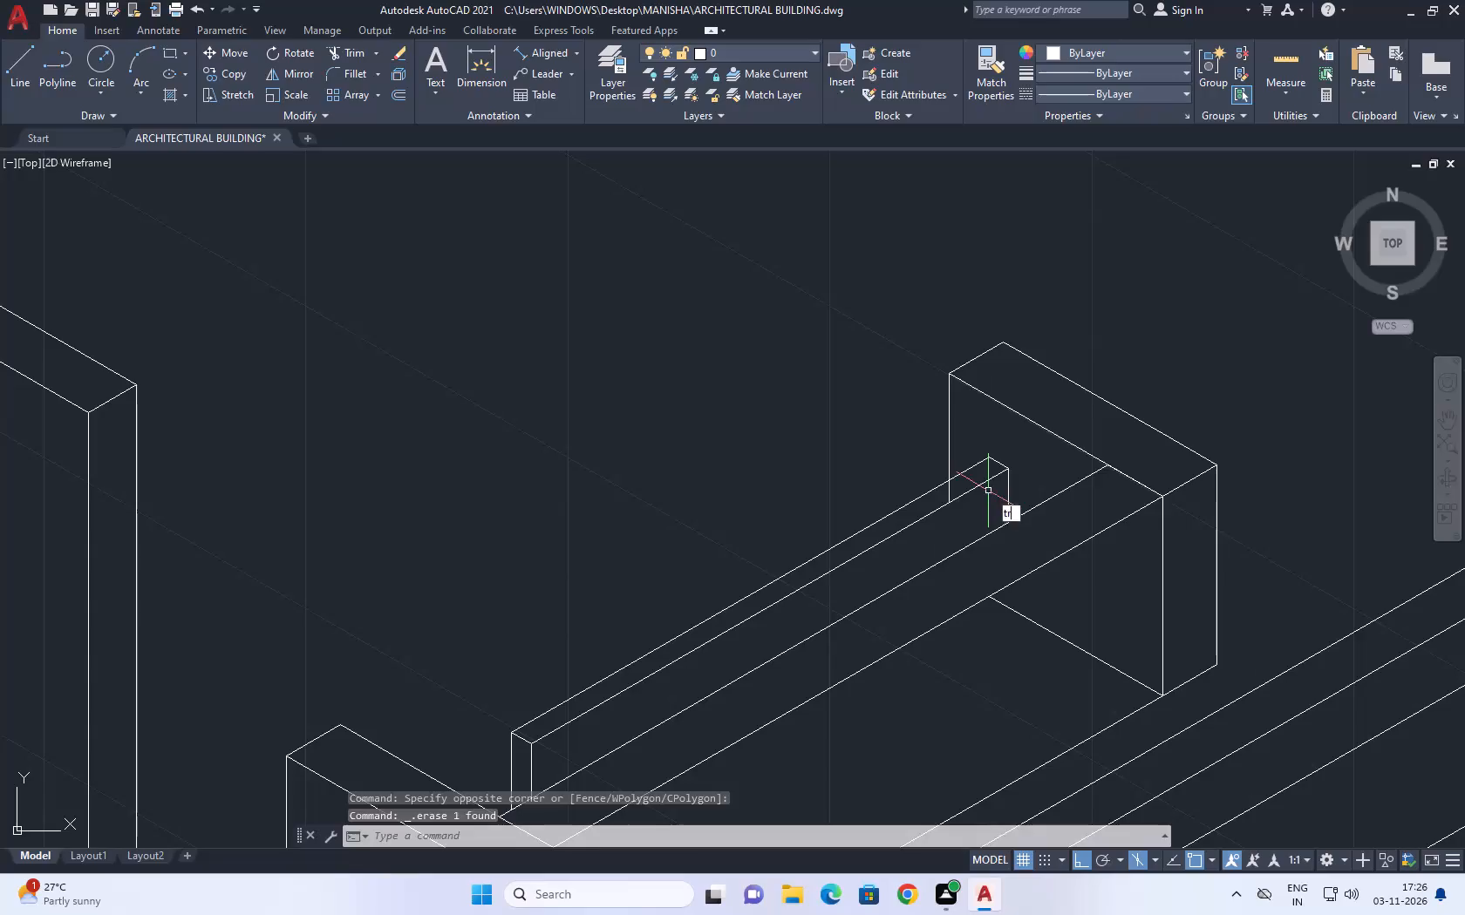
pyautogui.press('space')
pyautogui.scroll(1, 916, 500)
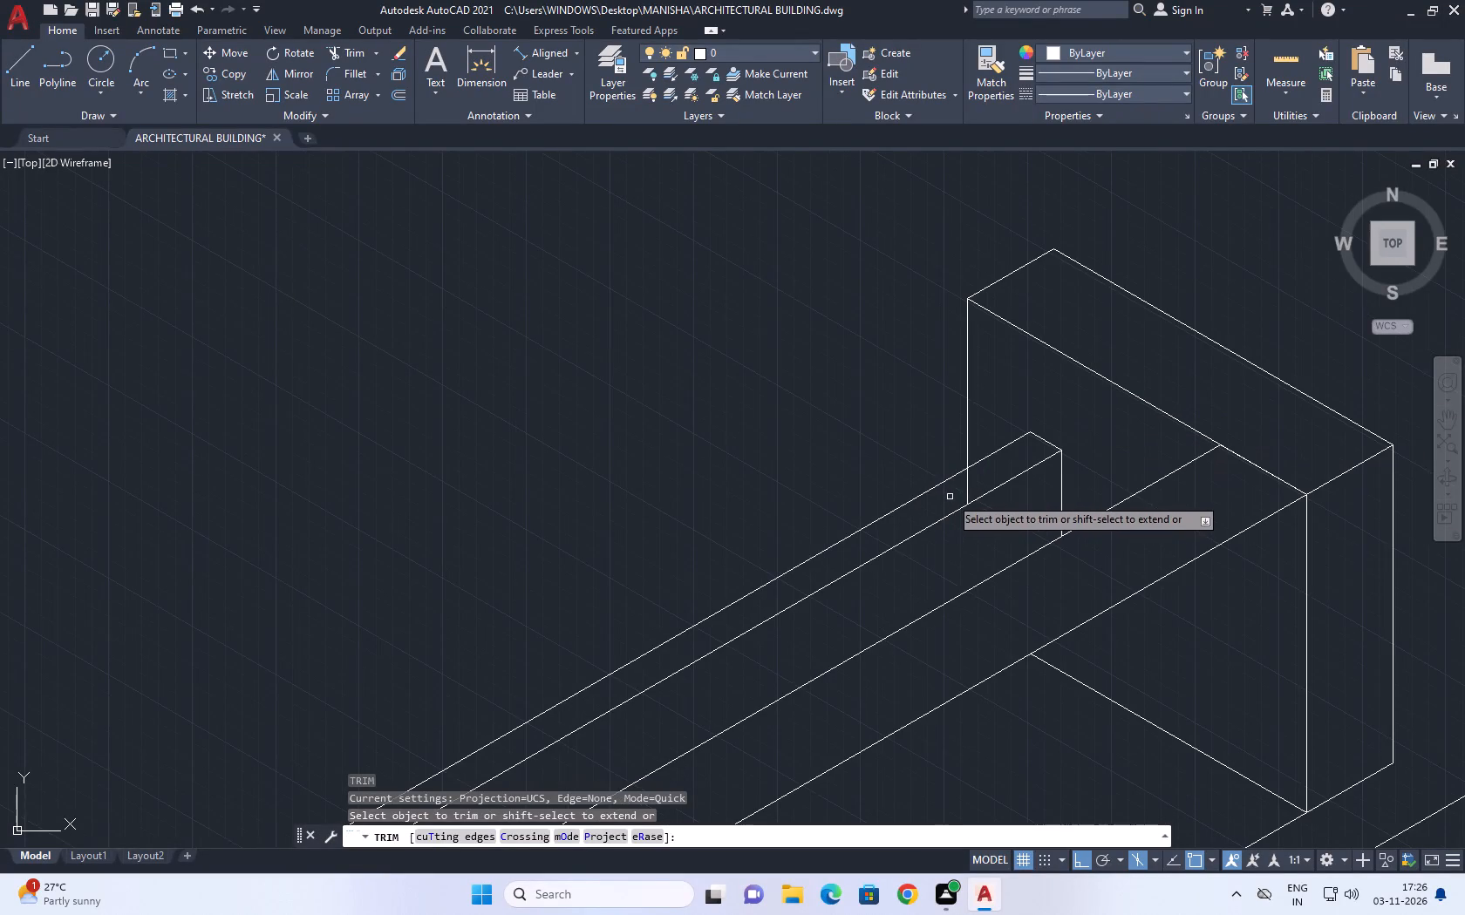
pyautogui.click(960, 492)
pyautogui.click(983, 475)
pyautogui.scroll(-5, 1010, 464)
pyautogui.press('Escape')
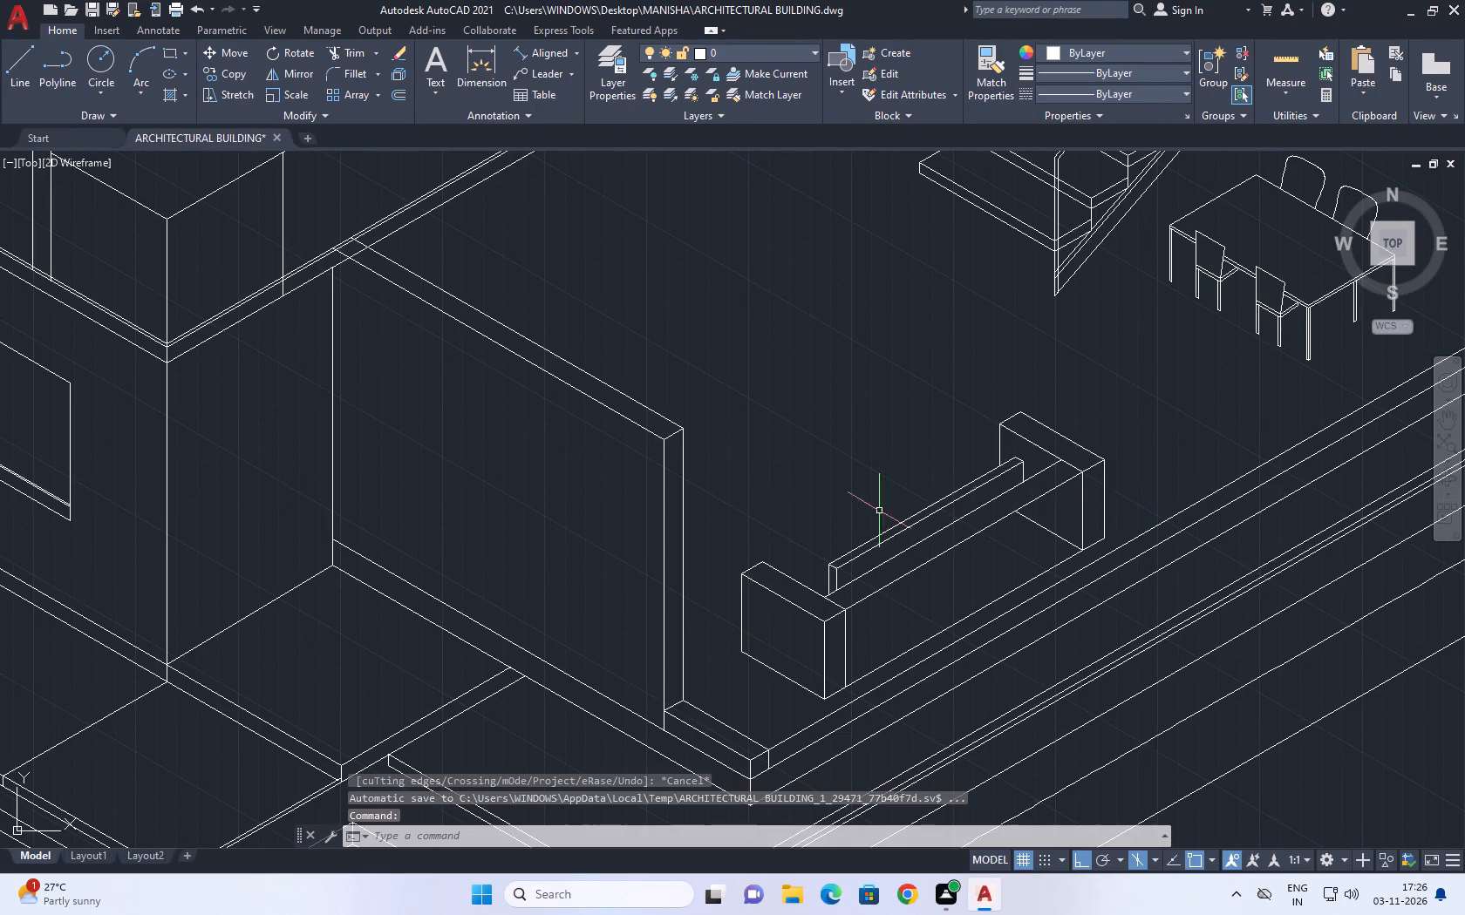
# Draw an isometric line parallel to the strip from the near side section's rear top edge past the far side section's vertical edge.
pyautogui.moveTo(748, 517); pyautogui.dragTo(833, 534, button='middle')
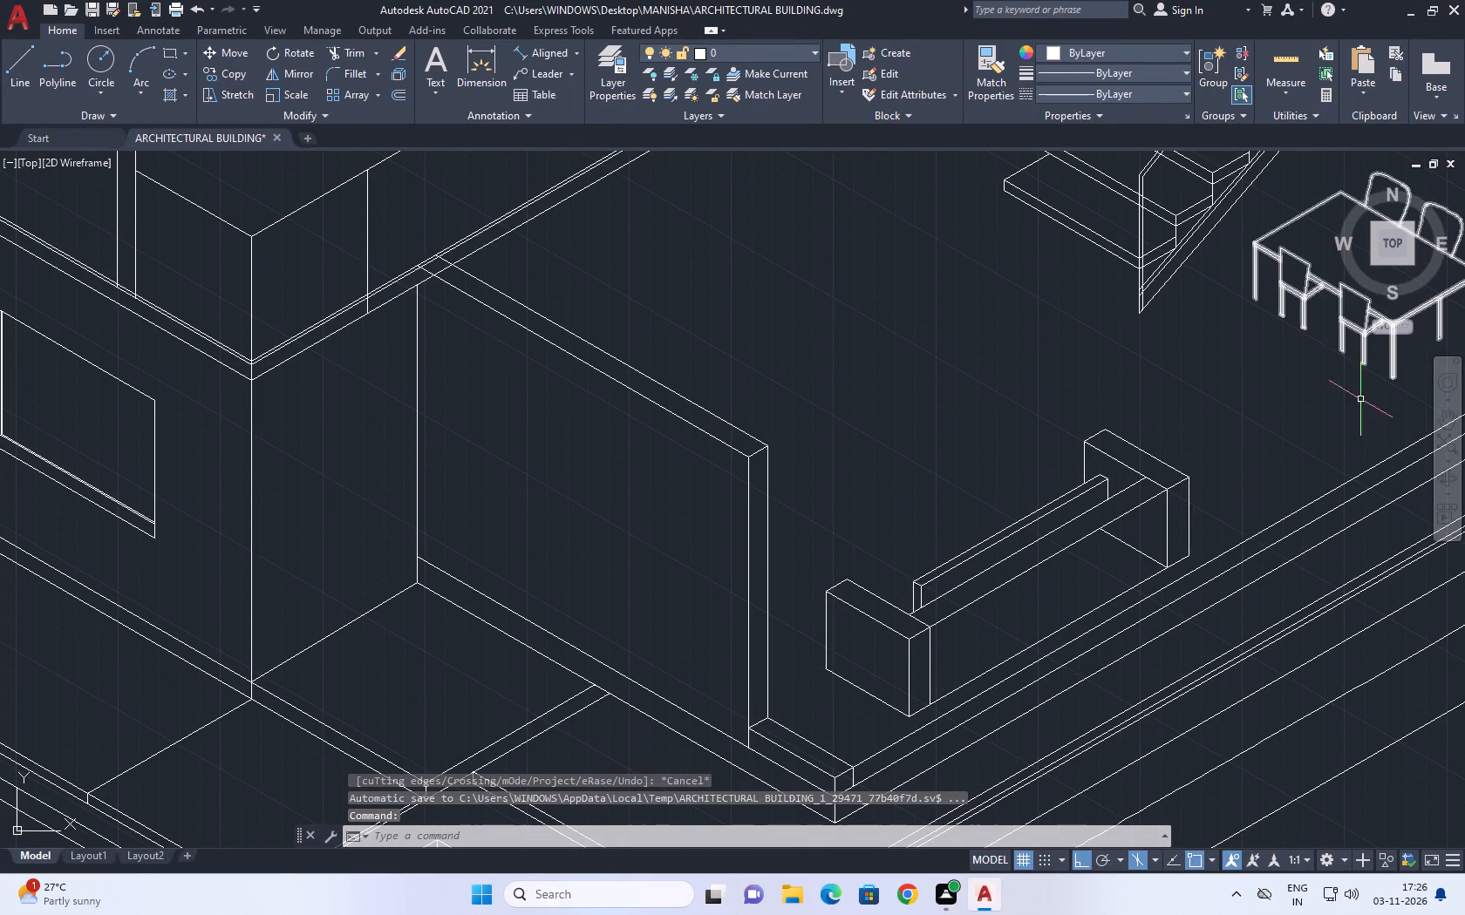
pyautogui.moveTo(921, 587); pyautogui.dragTo(899, 618, button='middle')
pyautogui.press('l')
pyautogui.press('space')
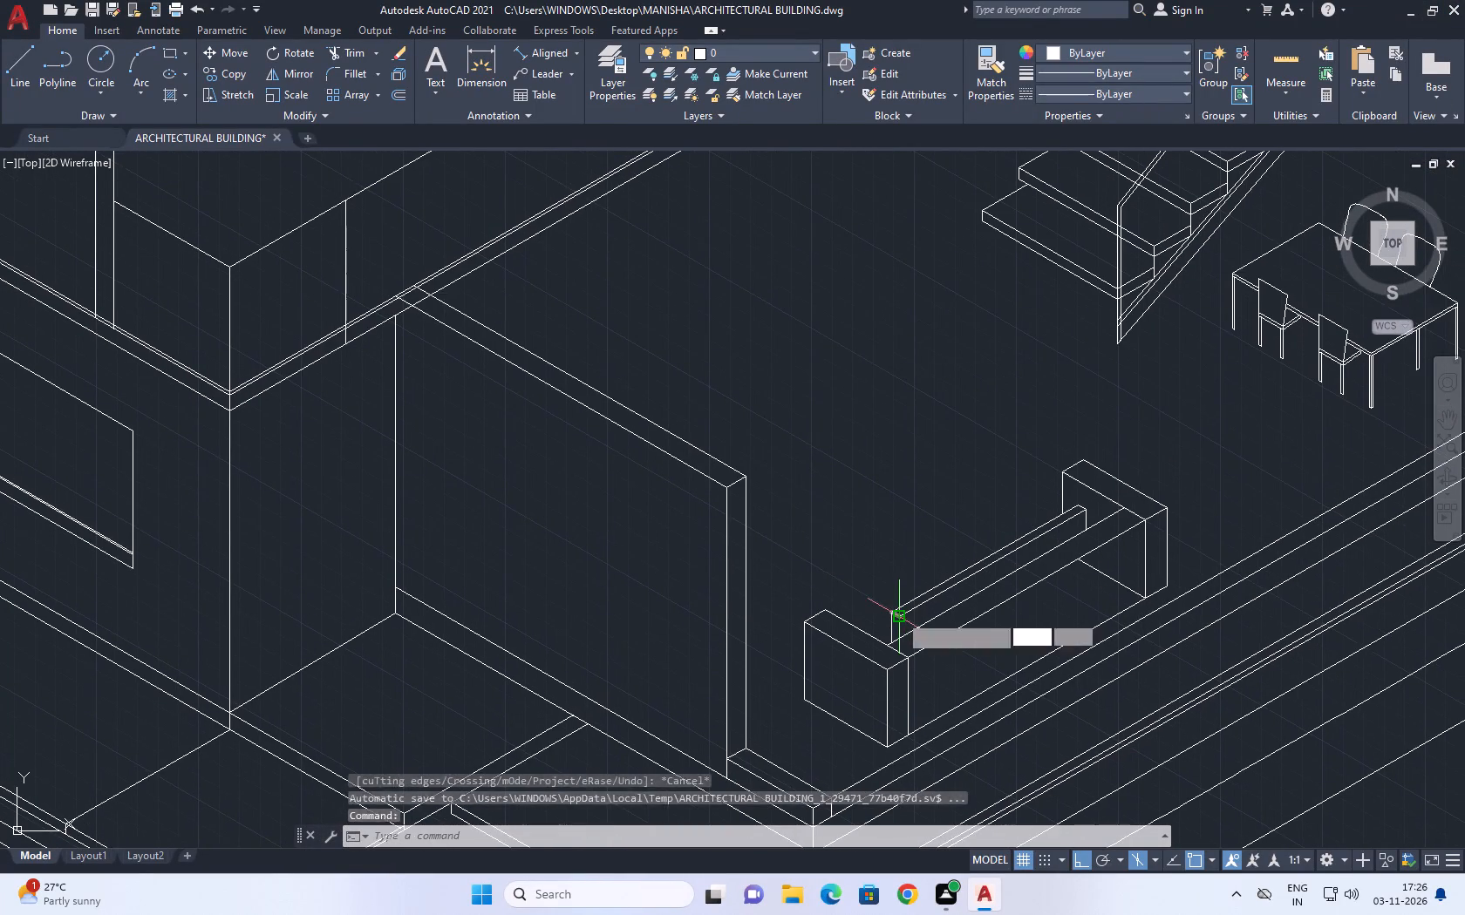
pyautogui.scroll(1, 849, 621)
pyautogui.click(834, 619)
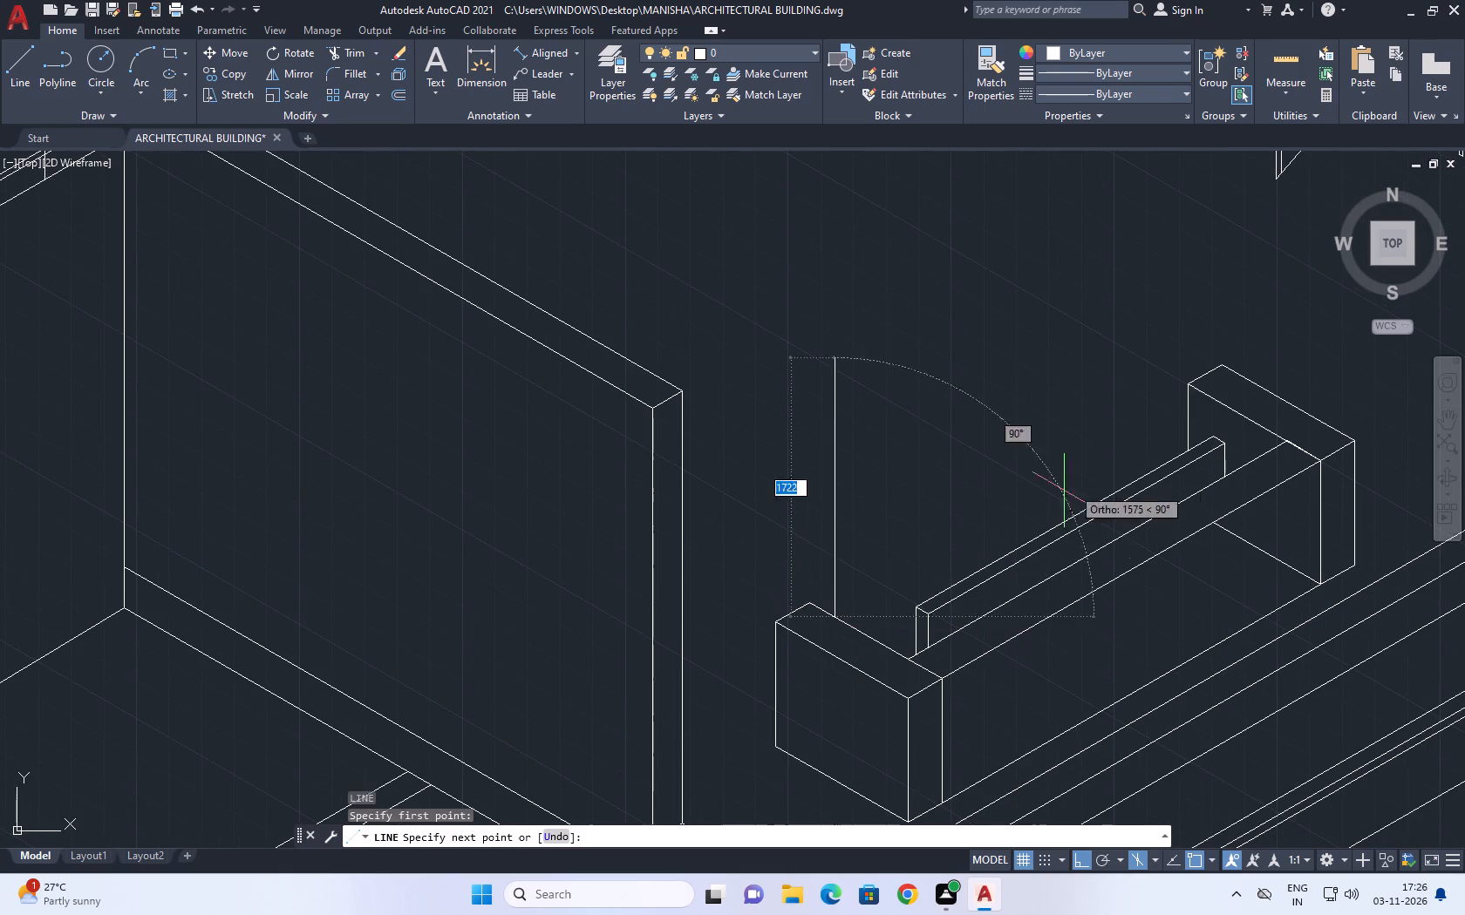
pyautogui.moveTo(1135, 464); pyautogui.dragTo(1059, 592, button='middle')
pyautogui.press('F5')
pyautogui.scroll(3, 1103, 545)
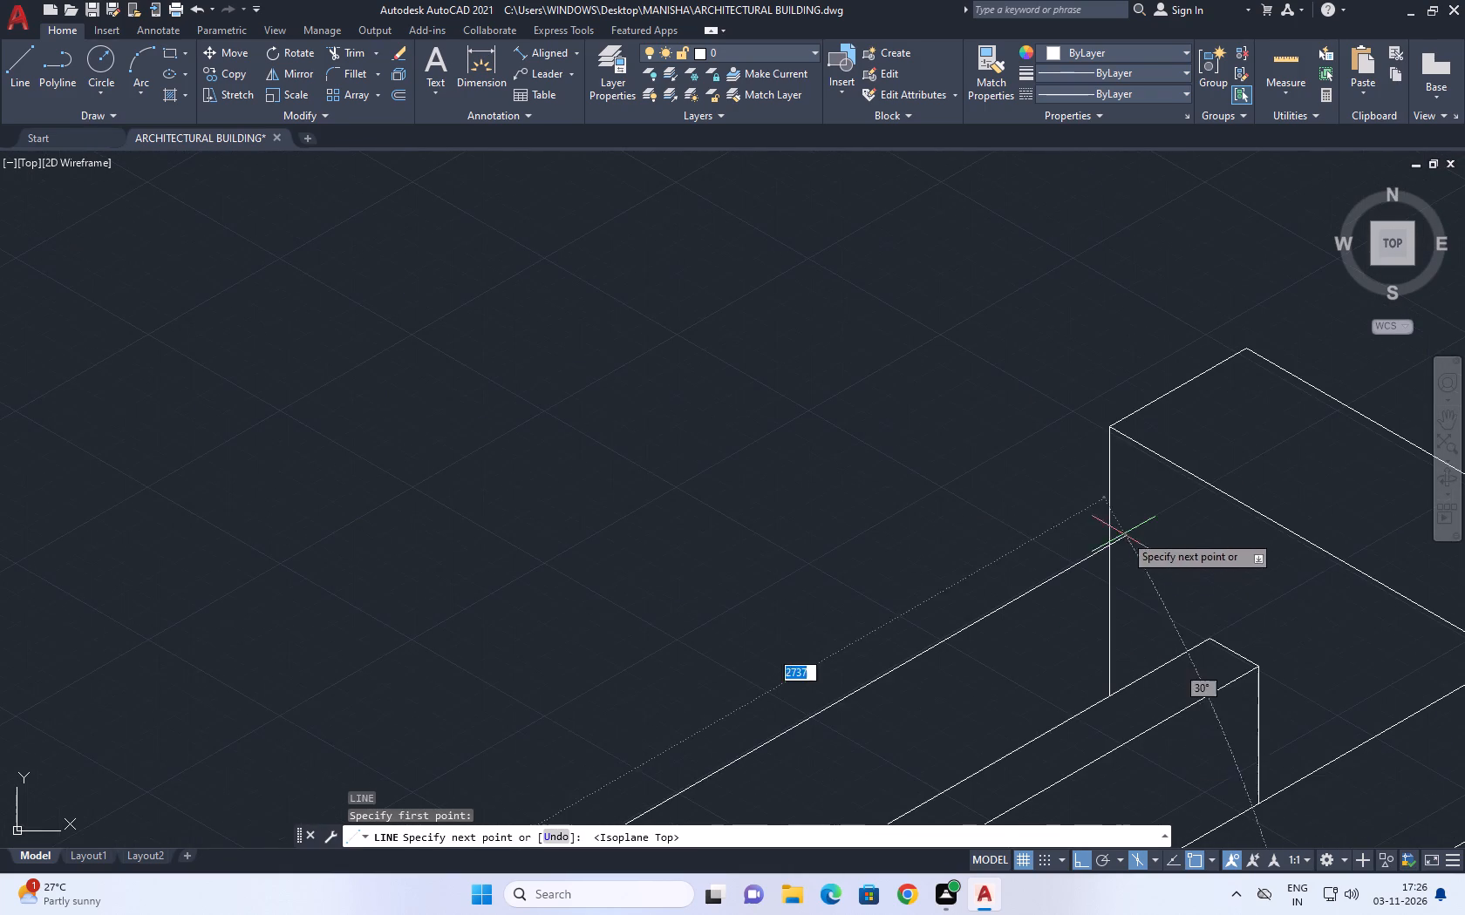
pyautogui.click(1150, 518)
pyautogui.press('Escape')
# Trim the new long line's overrun at the far side section's vertical edge.
pyautogui.scroll(-1, 1112, 539)
pyautogui.press('t')
pyautogui.press('r')
pyautogui.press('space')
pyautogui.click(1123, 536)
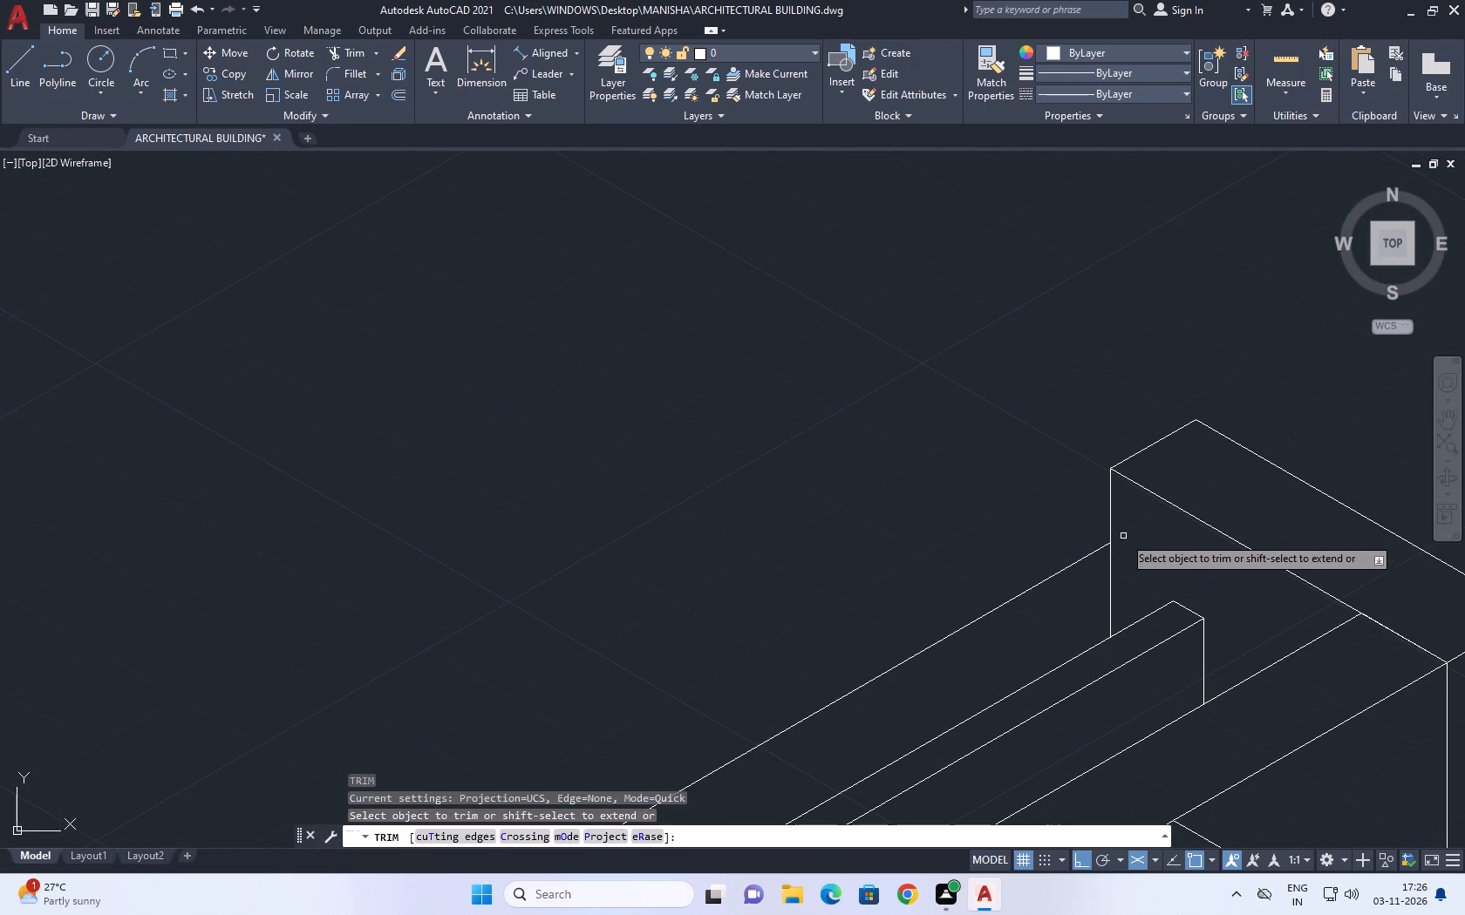
pyautogui.scroll(-5, 1132, 528)
pyautogui.press('Escape')
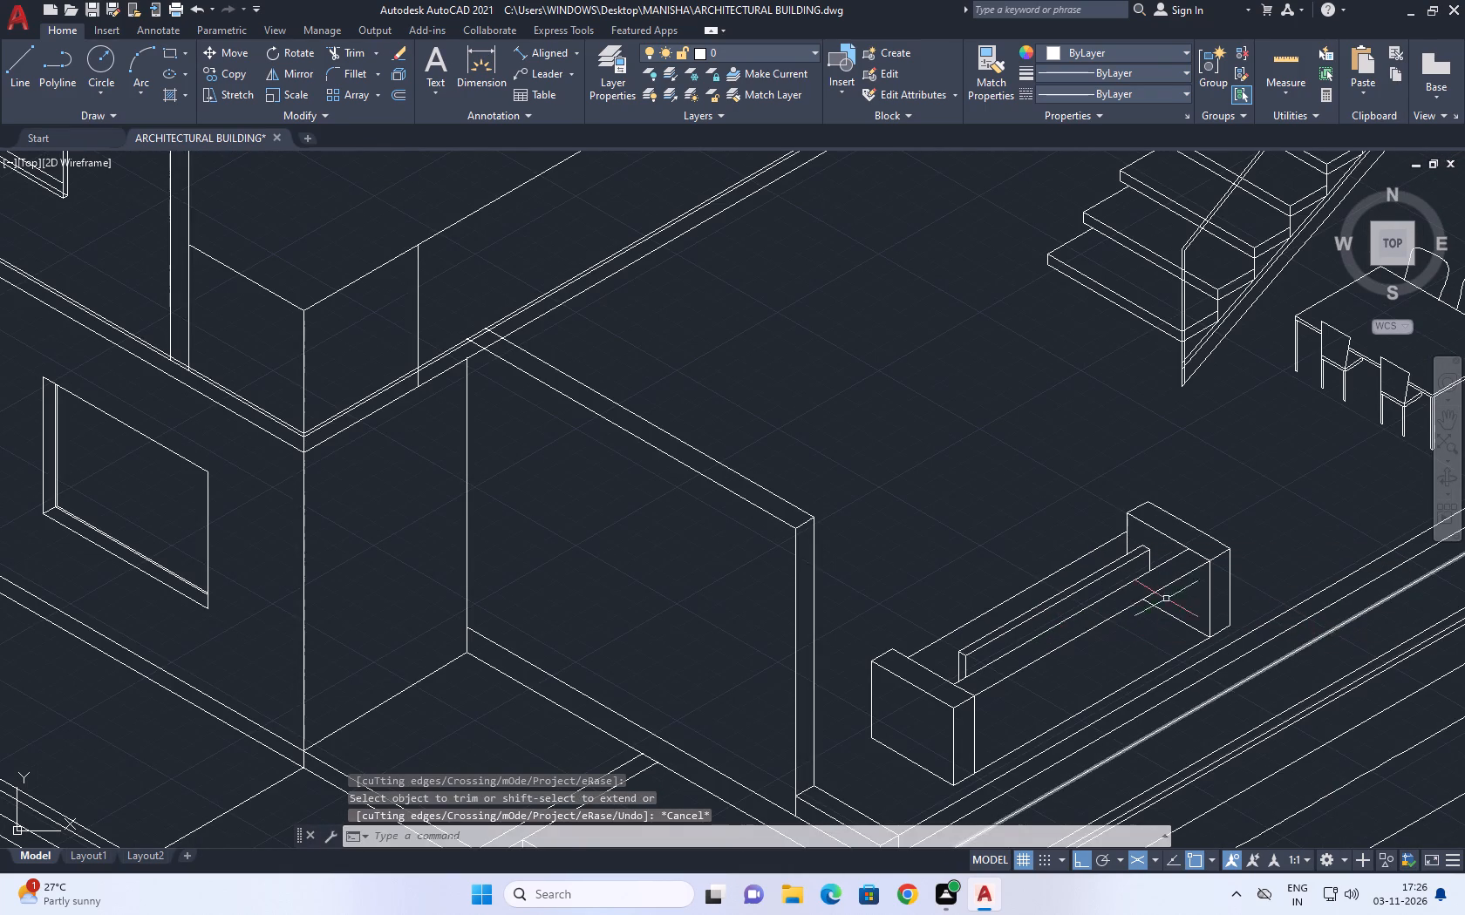
# Draw a short cross line from the middle of the new long line to the upright strip's nearest top line.
pyautogui.moveTo(1115, 584); pyautogui.dragTo(1097, 564, button='middle')
pyautogui.press('l')
pyautogui.scroll(1, 1039, 566)
pyautogui.press('space')
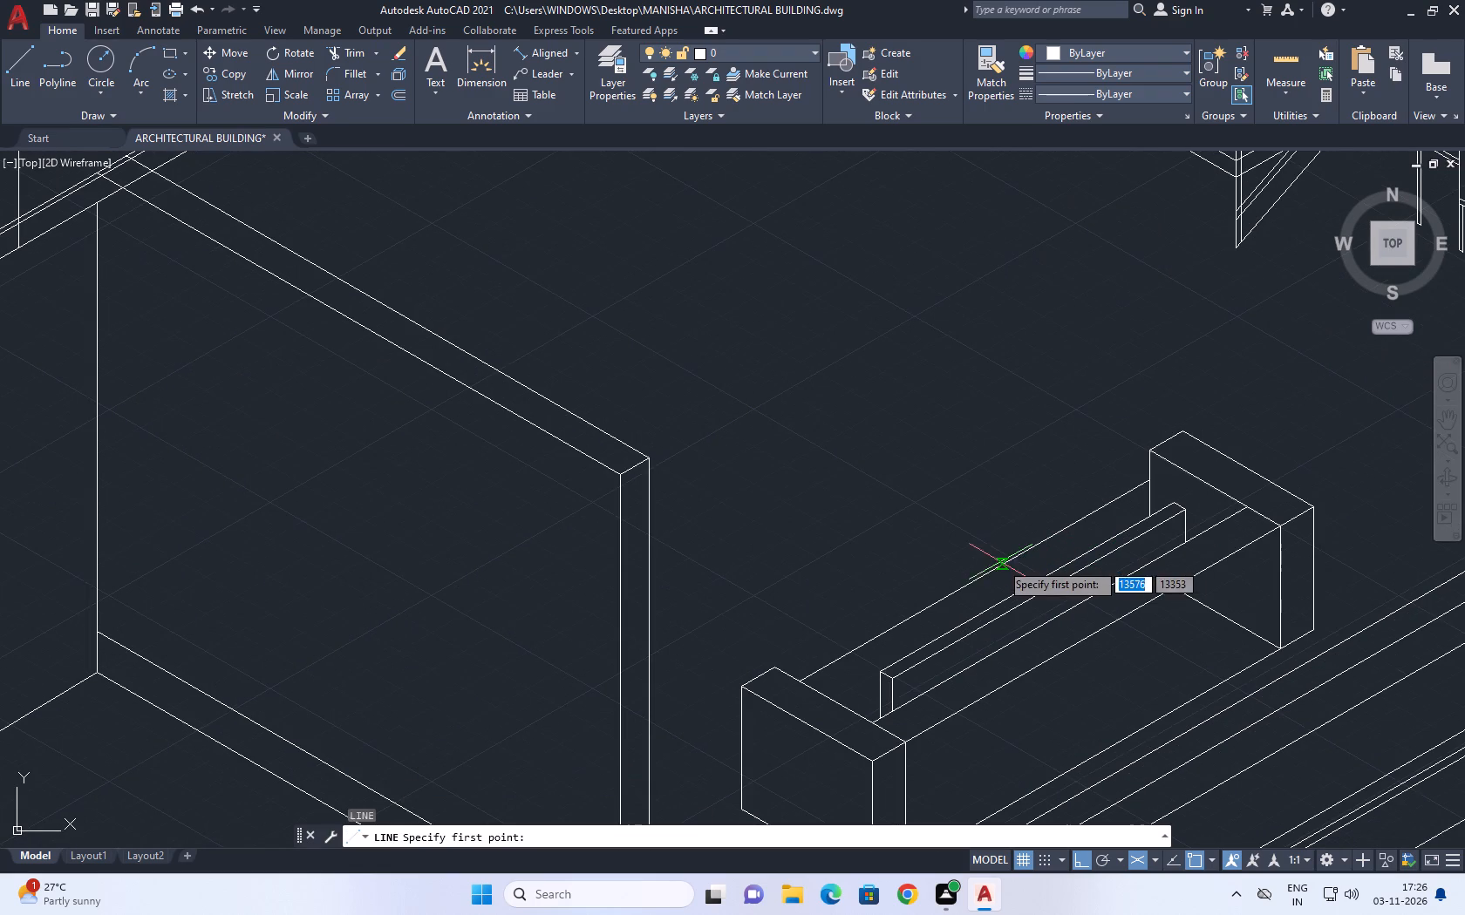
pyautogui.click(971, 580)
pyautogui.scroll(2, 1036, 613)
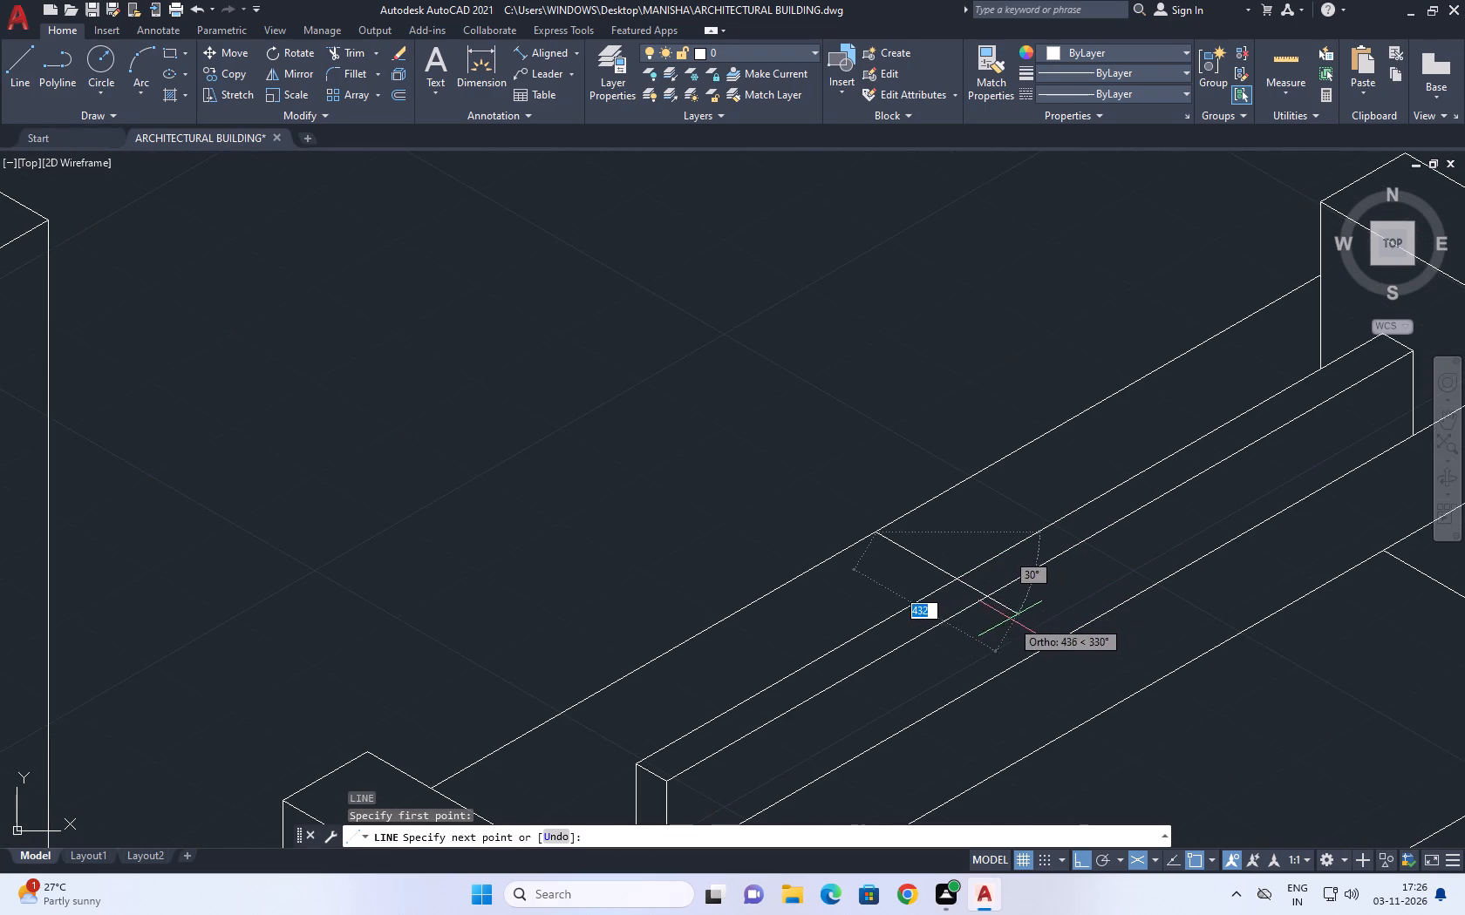
pyautogui.scroll(-2, 975, 589)
pyautogui.scroll(2, 976, 589)
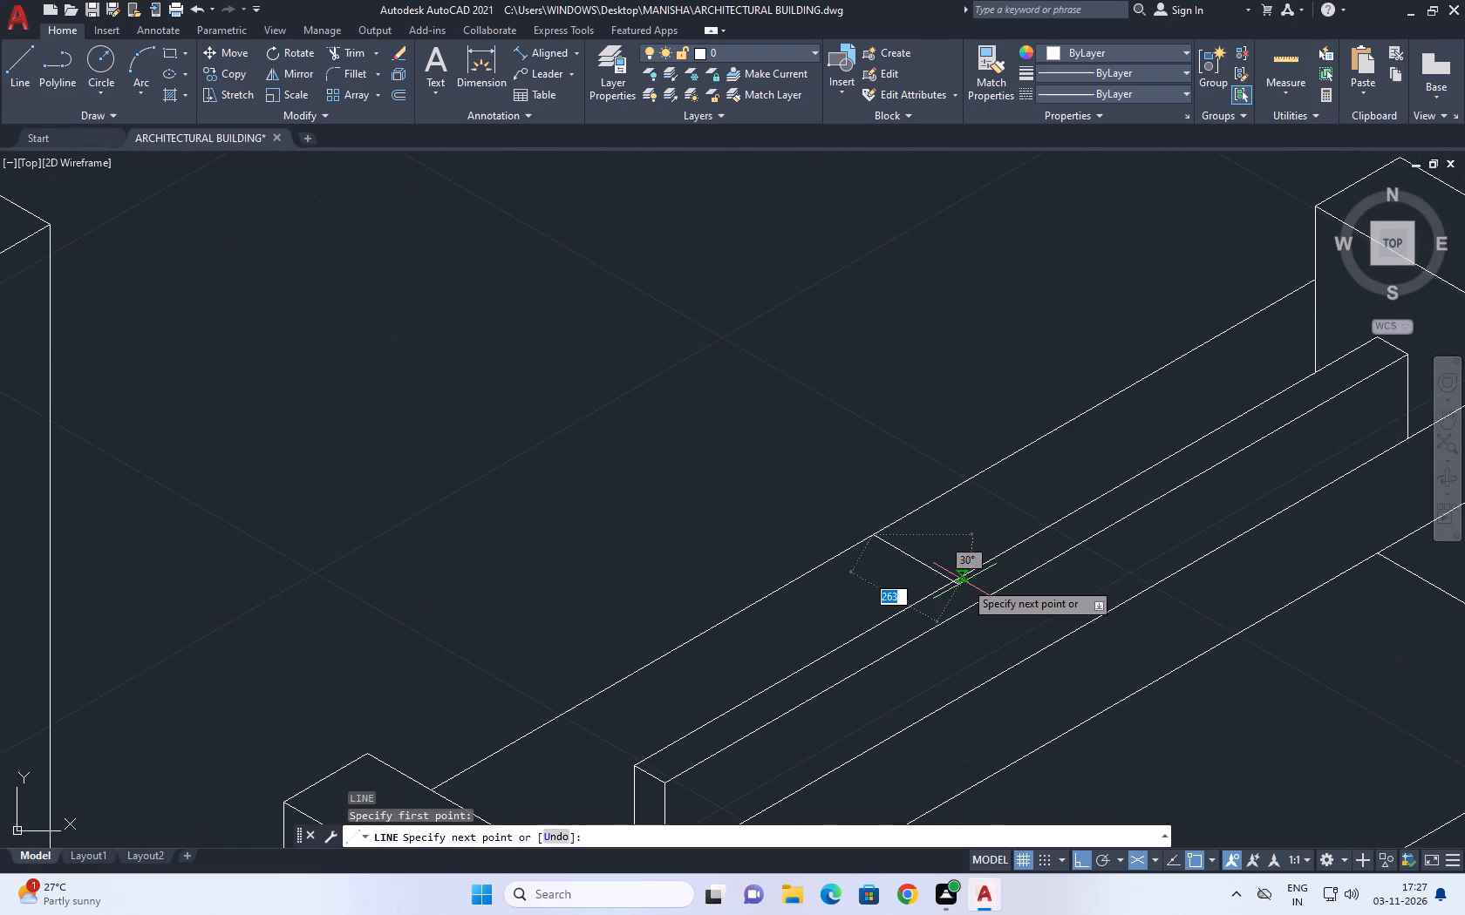
pyautogui.click(951, 581)
pyautogui.press('Escape')
pyautogui.scroll(-4, 1046, 541)
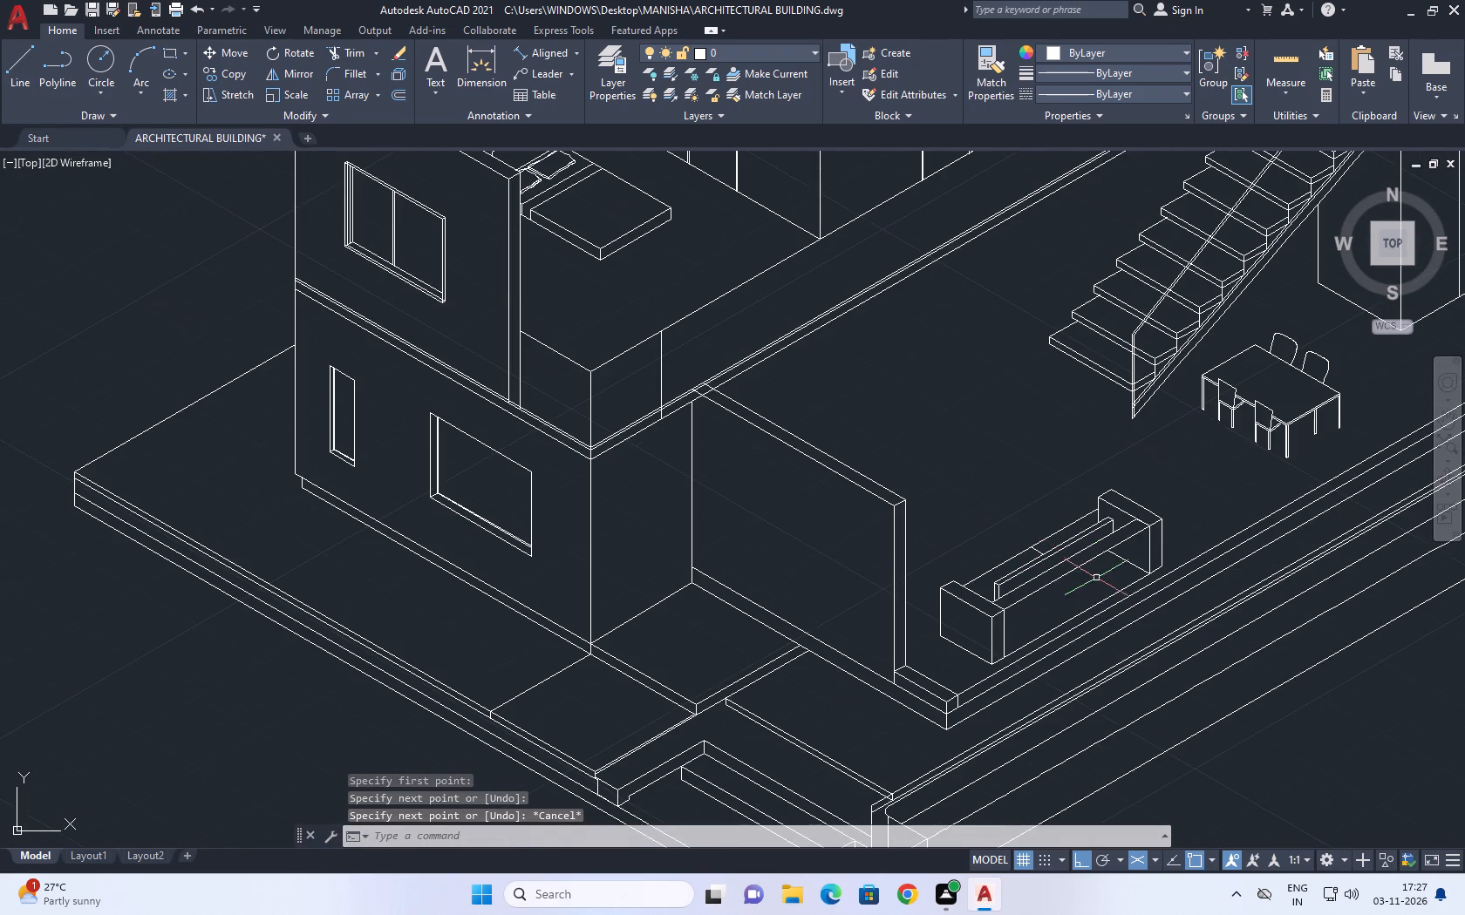
# Continue the short cross line over the top of the upright strip from where it meets the strip's first top line.
pyautogui.moveTo(1080, 590); pyautogui.dragTo(1039, 497, button='middle')
pyautogui.moveTo(1008, 487); pyautogui.dragTo(1005, 523, button='middle')
pyautogui.press('space')
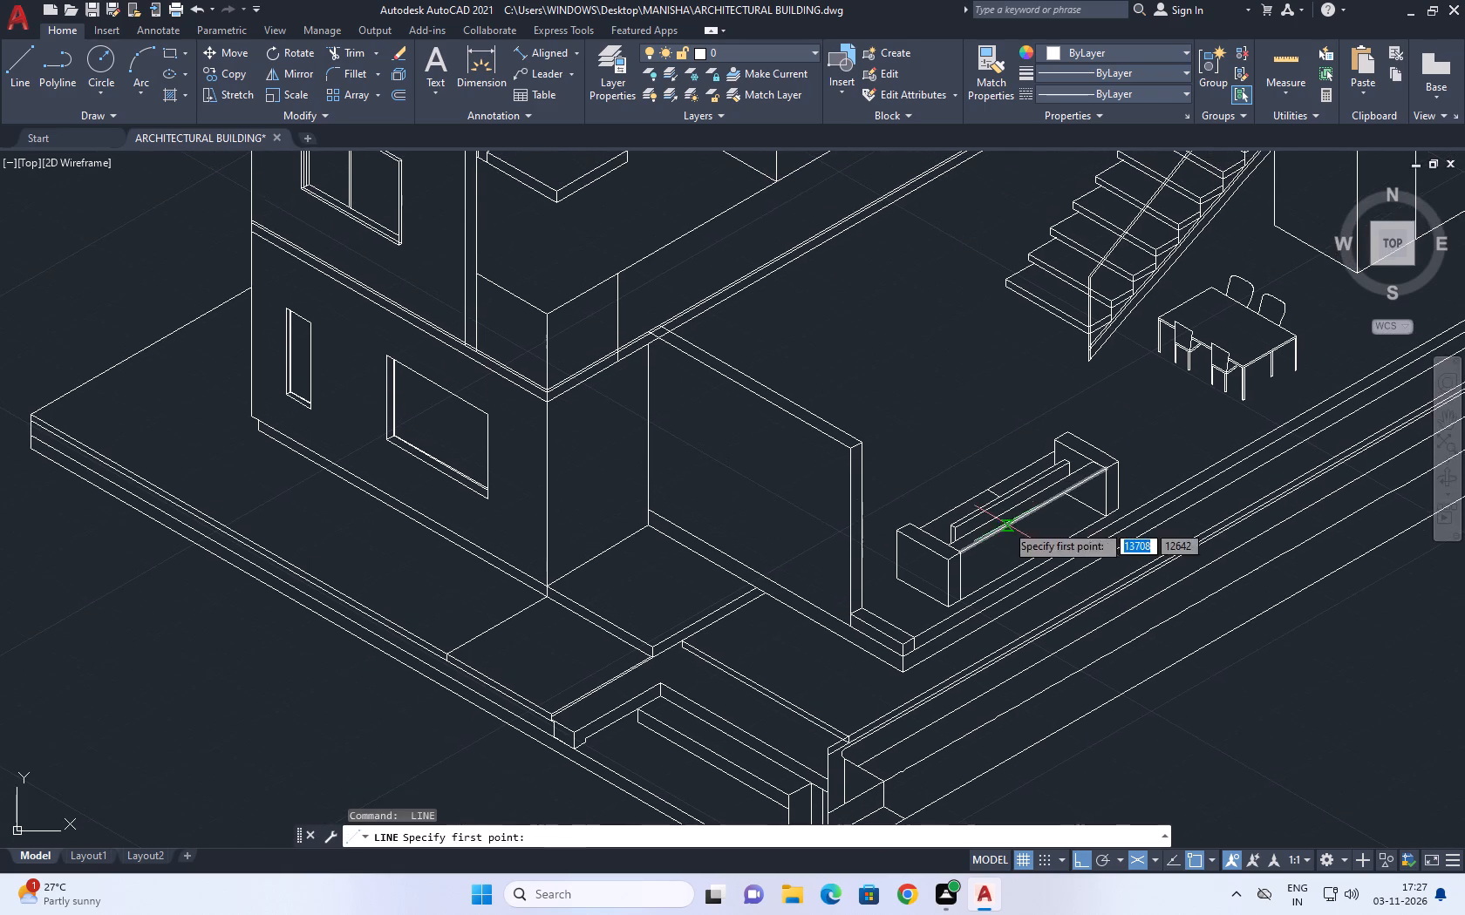
pyautogui.scroll(3, 1000, 519)
pyautogui.click(974, 486)
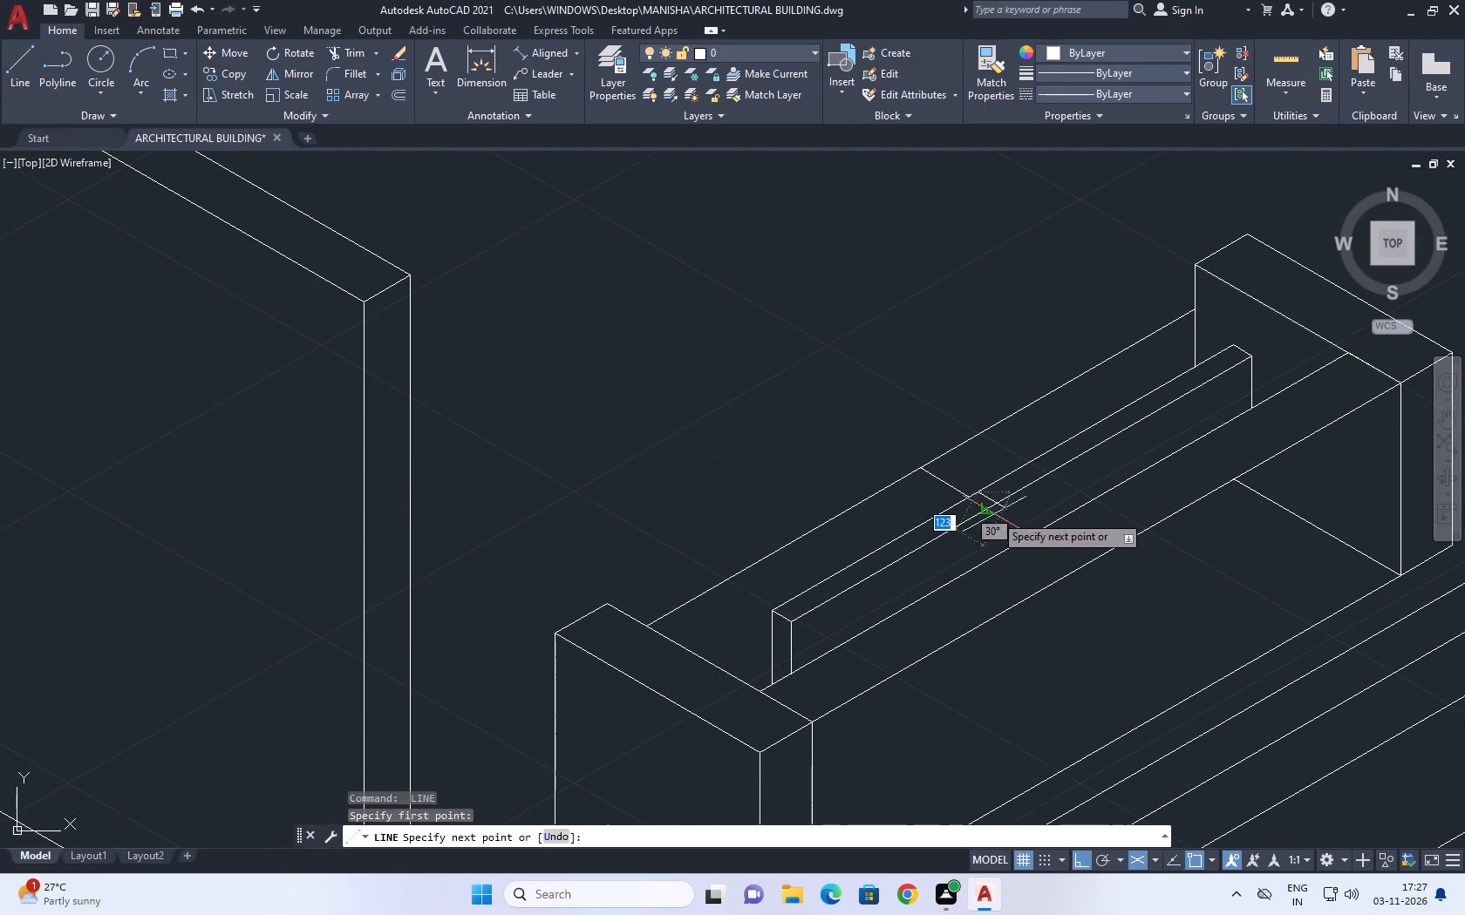
pyautogui.click(998, 522)
pyautogui.press('Escape')
# Trim the part of the cross line that runs past the upright strip's second top line.
pyautogui.write('tr')
pyautogui.press('space')
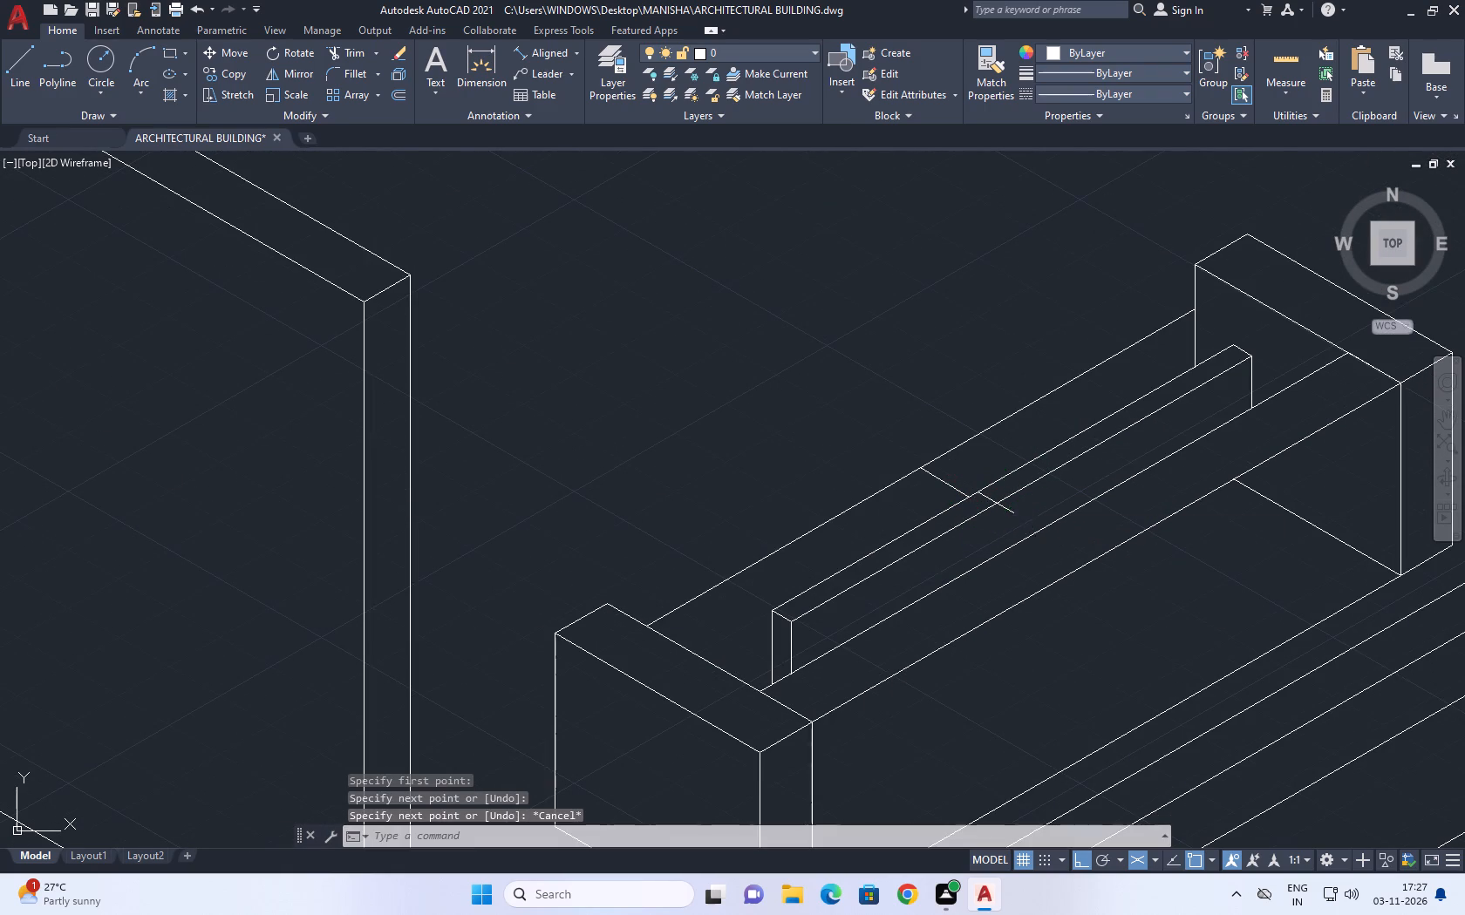
pyautogui.click(1016, 512)
pyautogui.click(1008, 516)
pyautogui.click(1017, 511)
pyautogui.click(1003, 518)
pyautogui.scroll(-4, 1052, 500)
pyautogui.press('Escape')
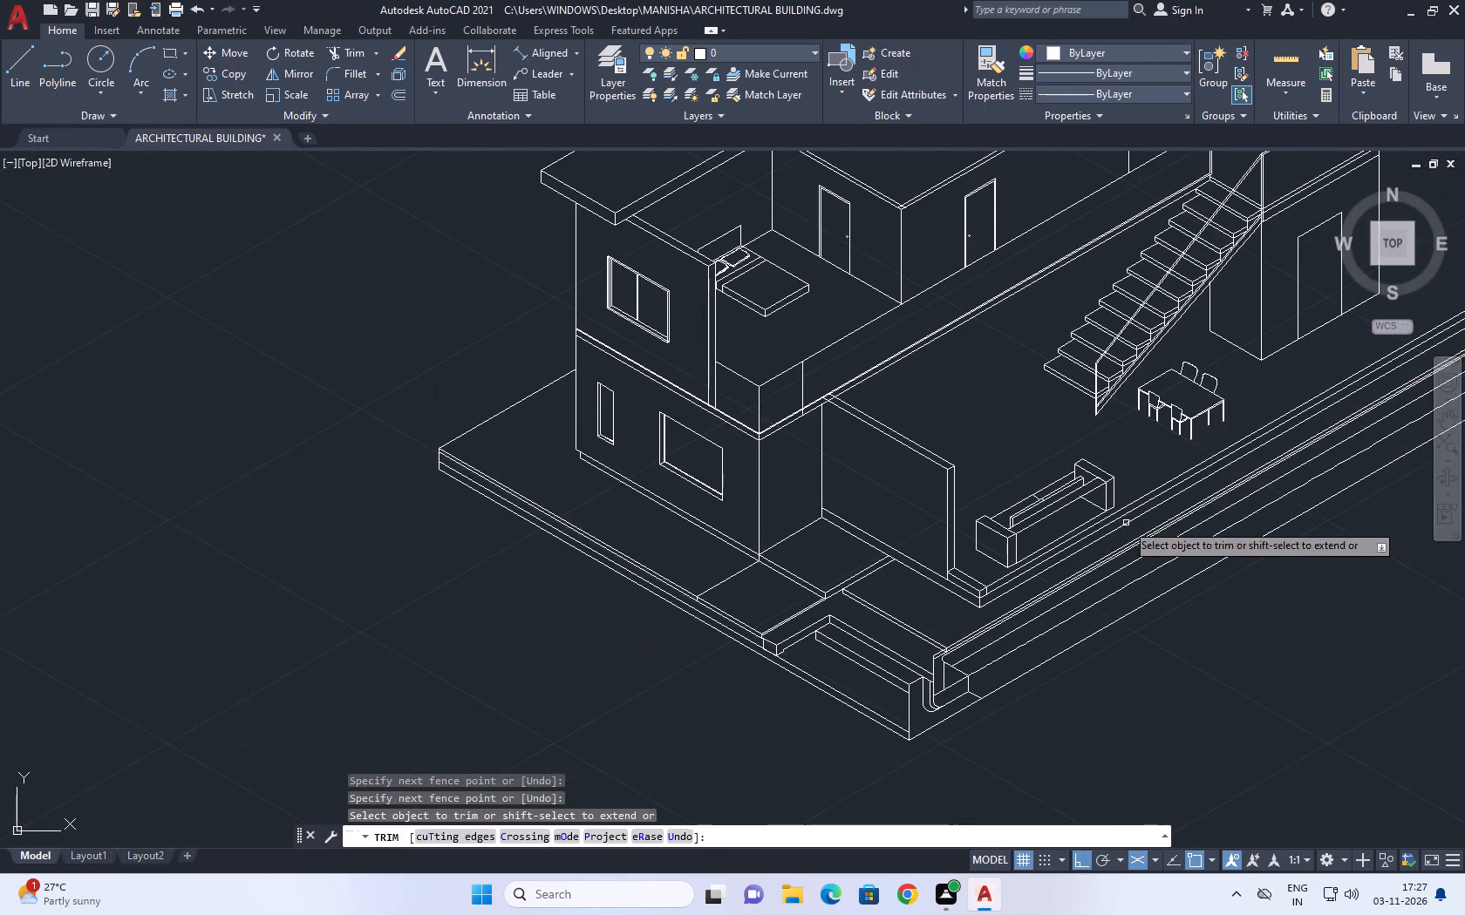
# Delete the hidden bottom edge on the inner face of the far side section.
pyautogui.moveTo(1072, 525); pyautogui.dragTo(1036, 528, button='middle')
pyautogui.scroll(3, 1025, 521)
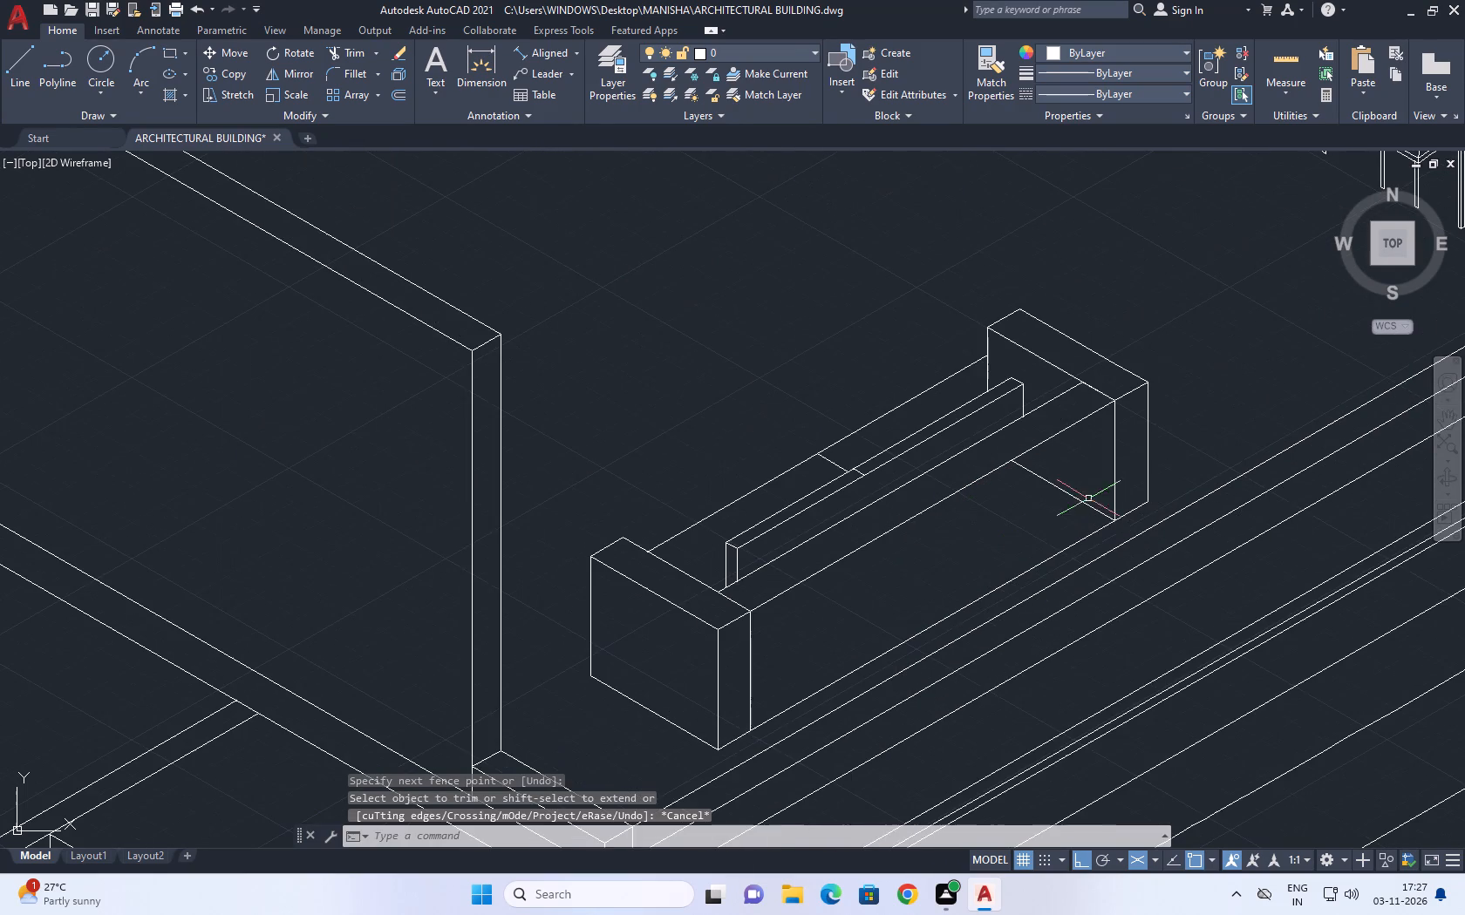
pyautogui.click(1088, 479)
pyautogui.click(1038, 504)
pyautogui.press('Delete')
# Select all the sofa's lines, including its long bottom edge, and define them as a block named sofa.
pyautogui.scroll(-1, 1100, 507)
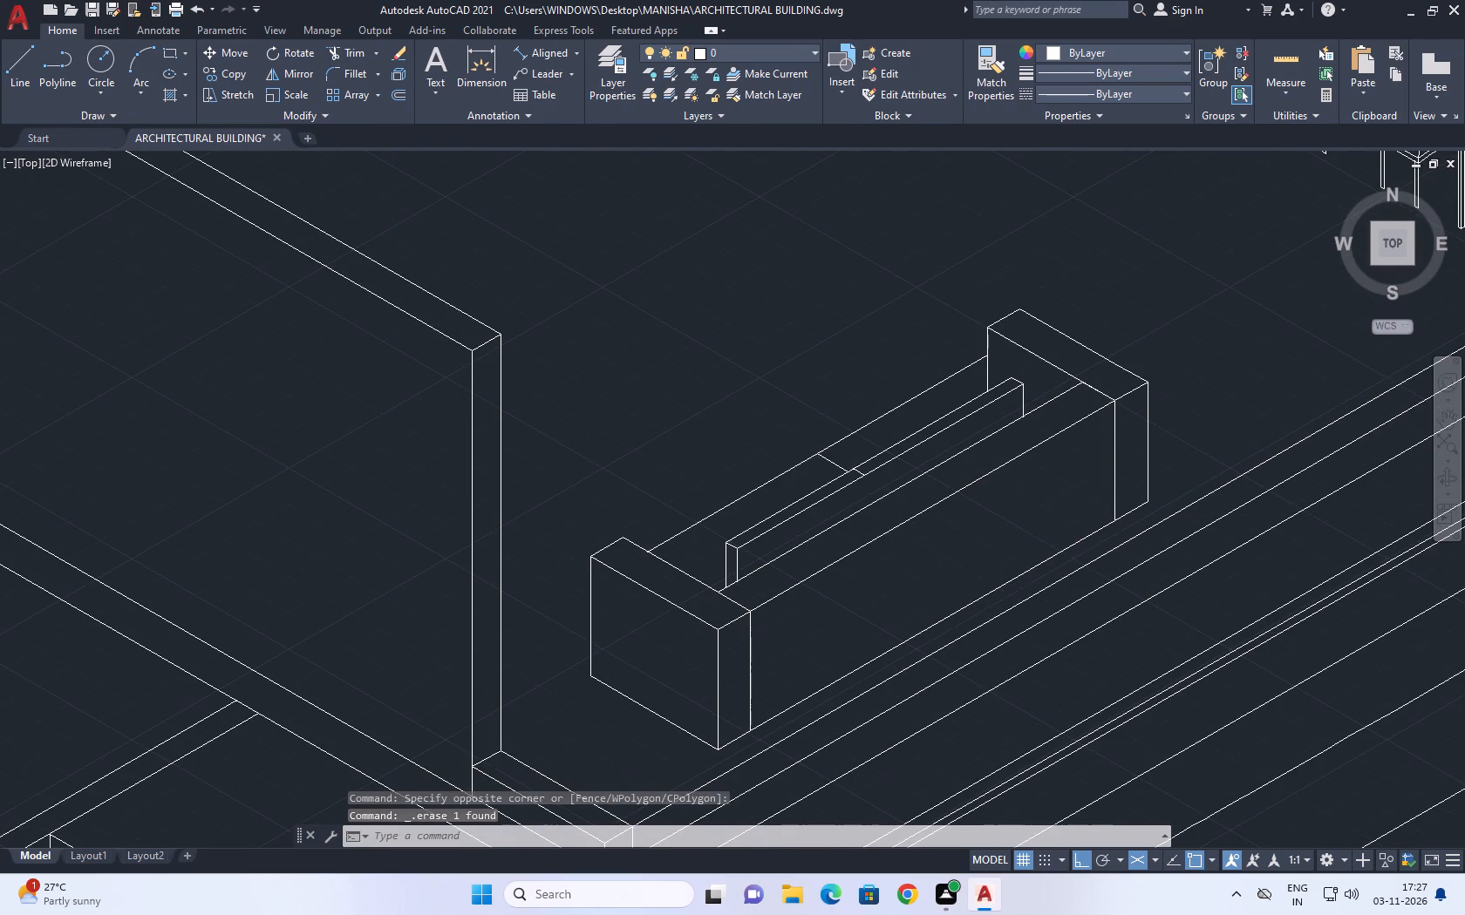
pyautogui.moveTo(1068, 532); pyautogui.dragTo(1041, 449, button='middle')
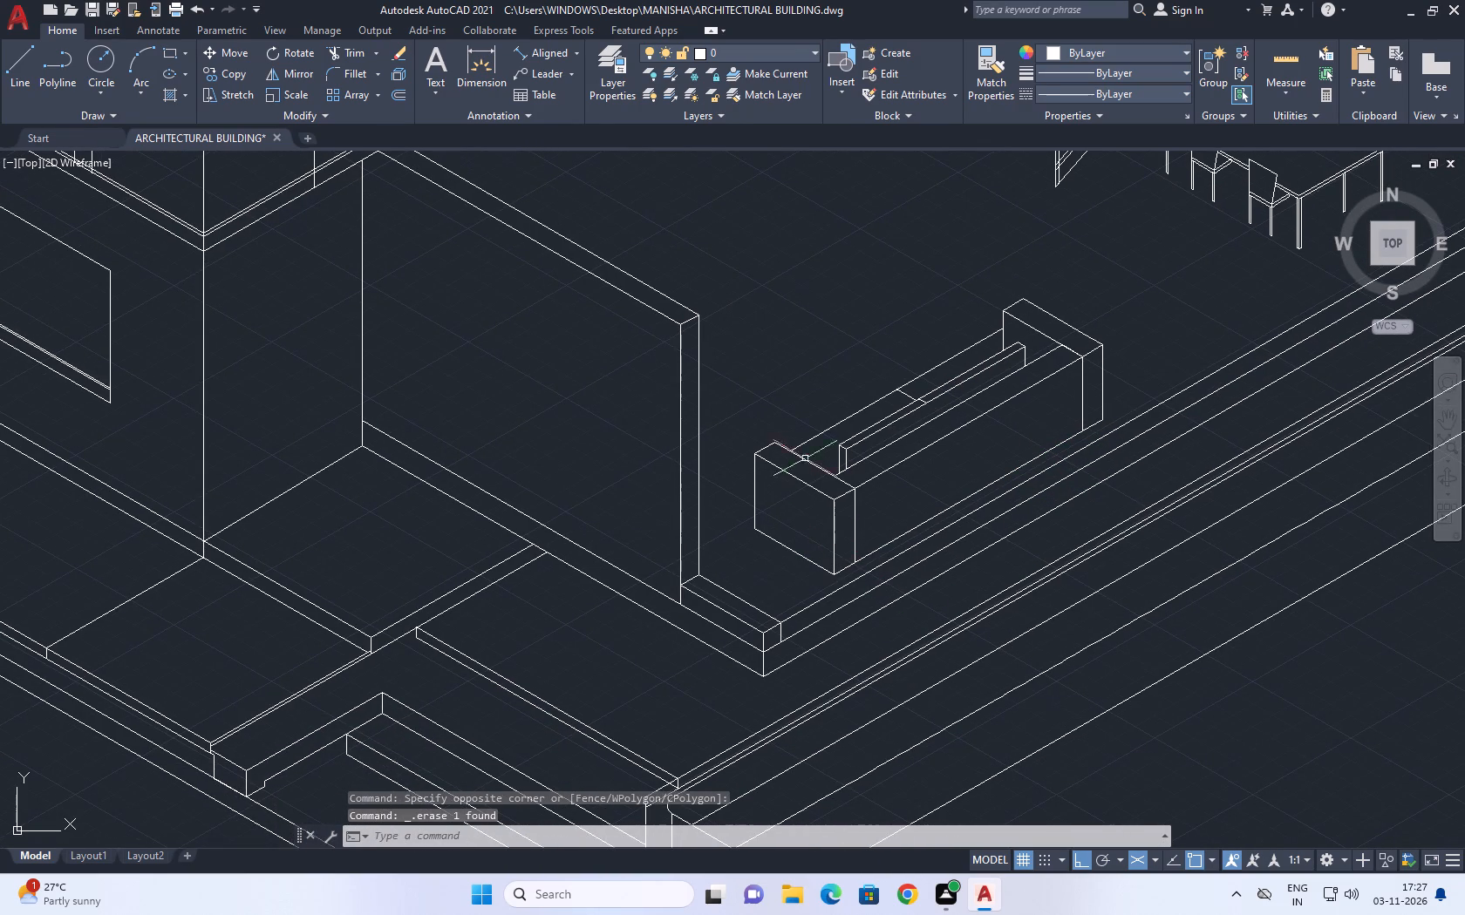
pyautogui.moveTo(866, 436); pyautogui.dragTo(869, 451, button='middle')
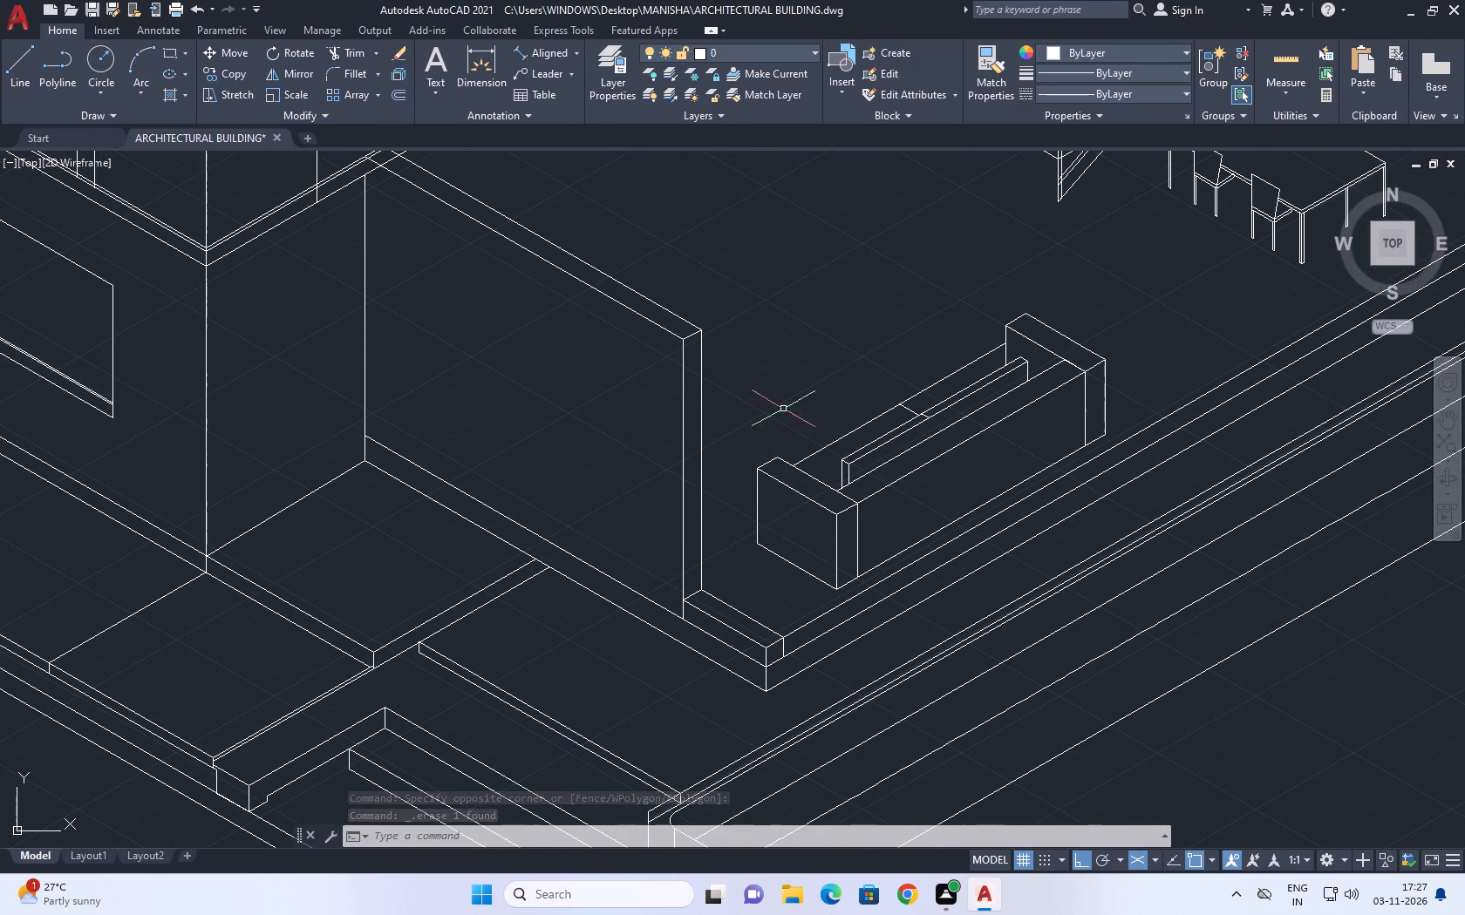
pyautogui.click(719, 254)
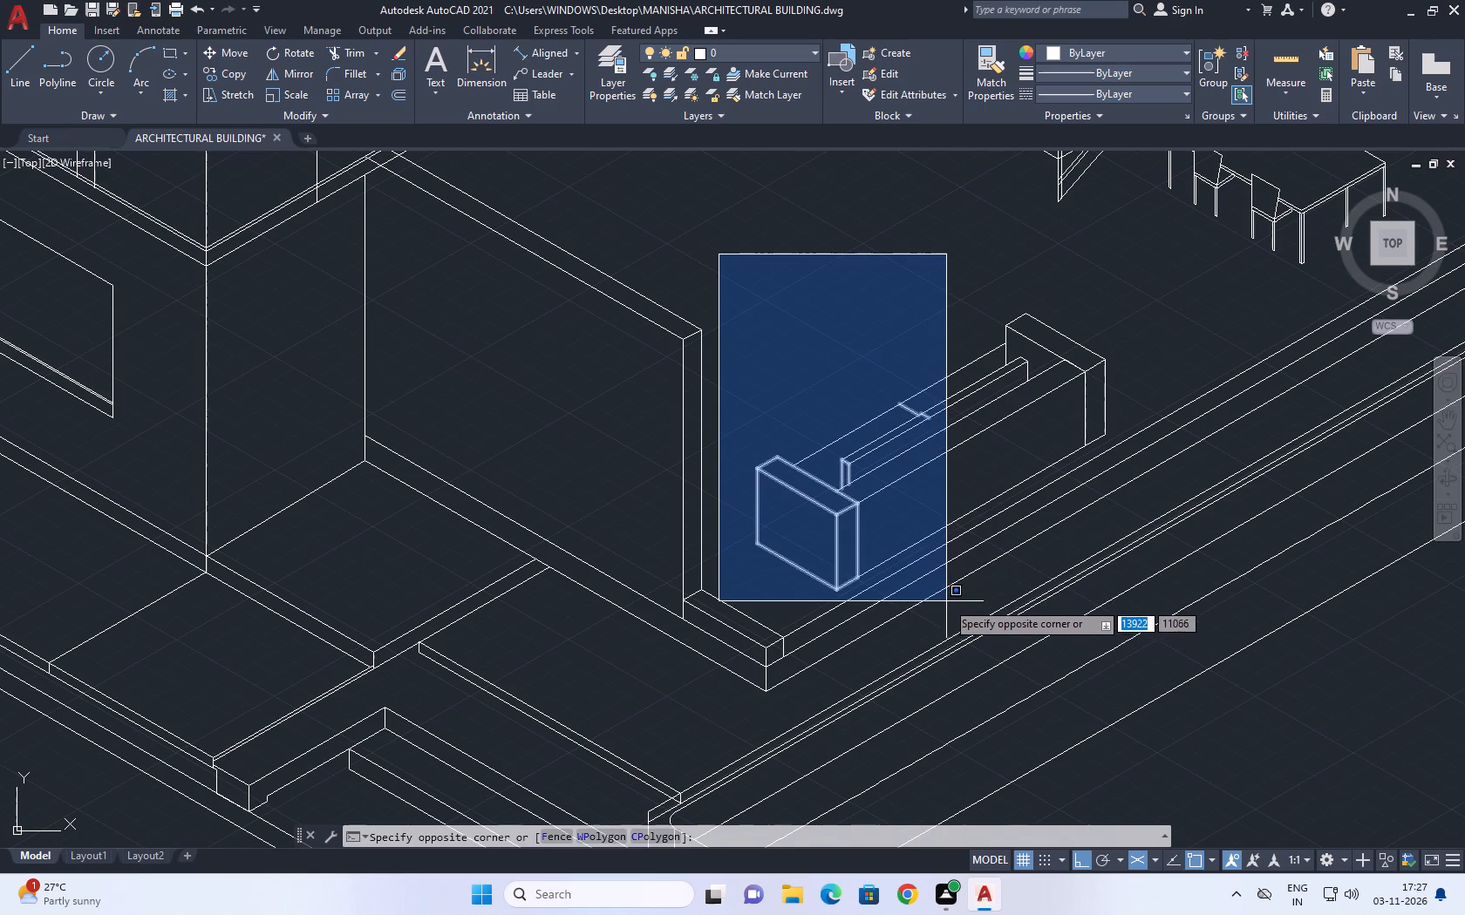
pyautogui.click(944, 607)
pyautogui.click(800, 303)
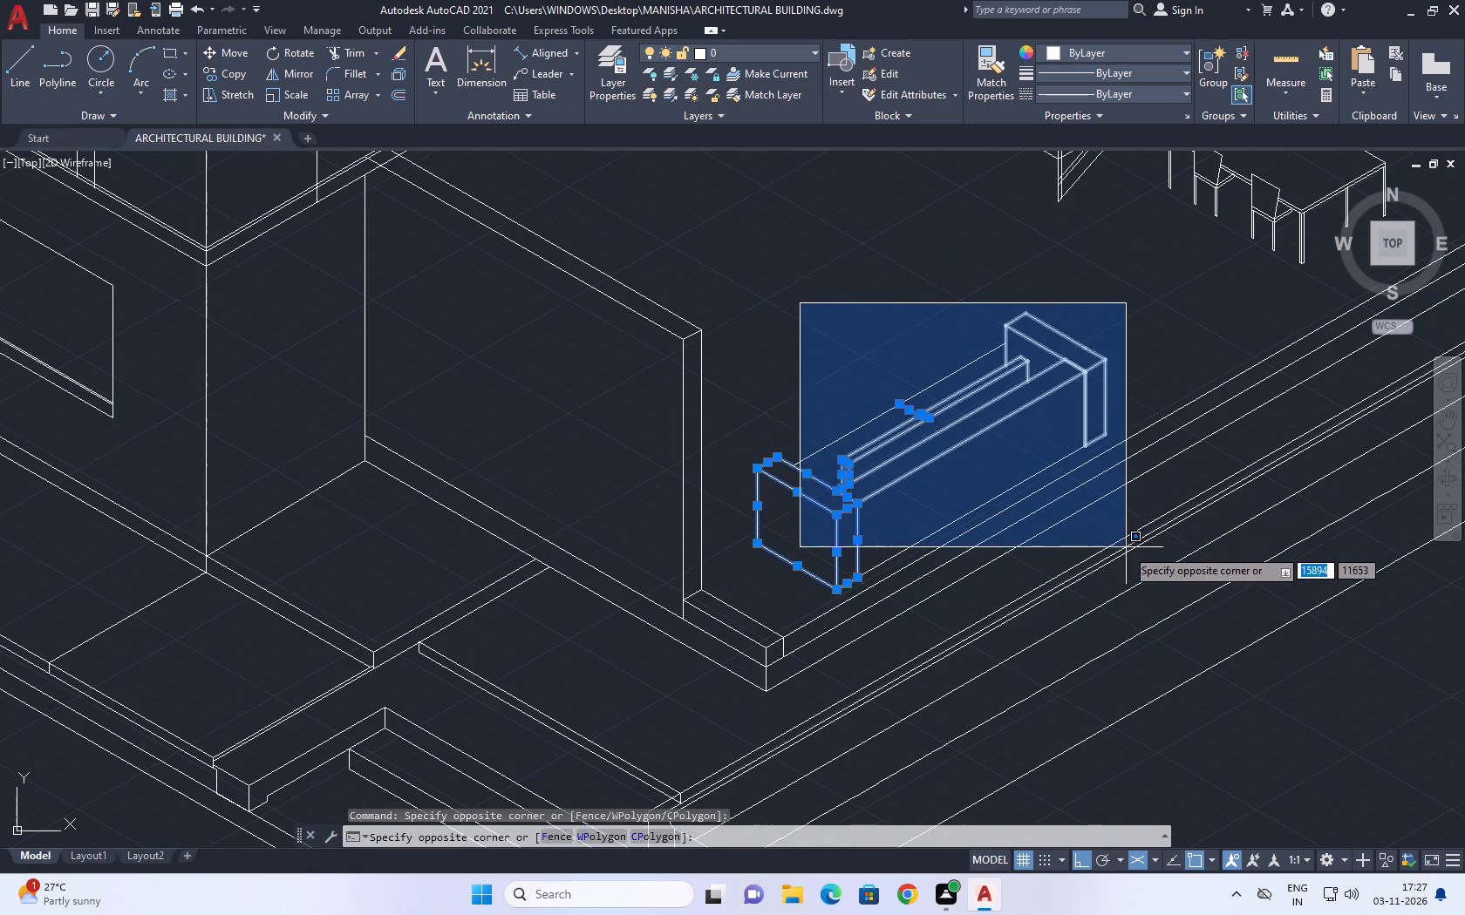
pyautogui.click(1126, 556)
pyautogui.moveTo(1118, 307); pyautogui.dragTo(1100, 310)
pyautogui.click(934, 396)
pyautogui.scroll(2, 1006, 492)
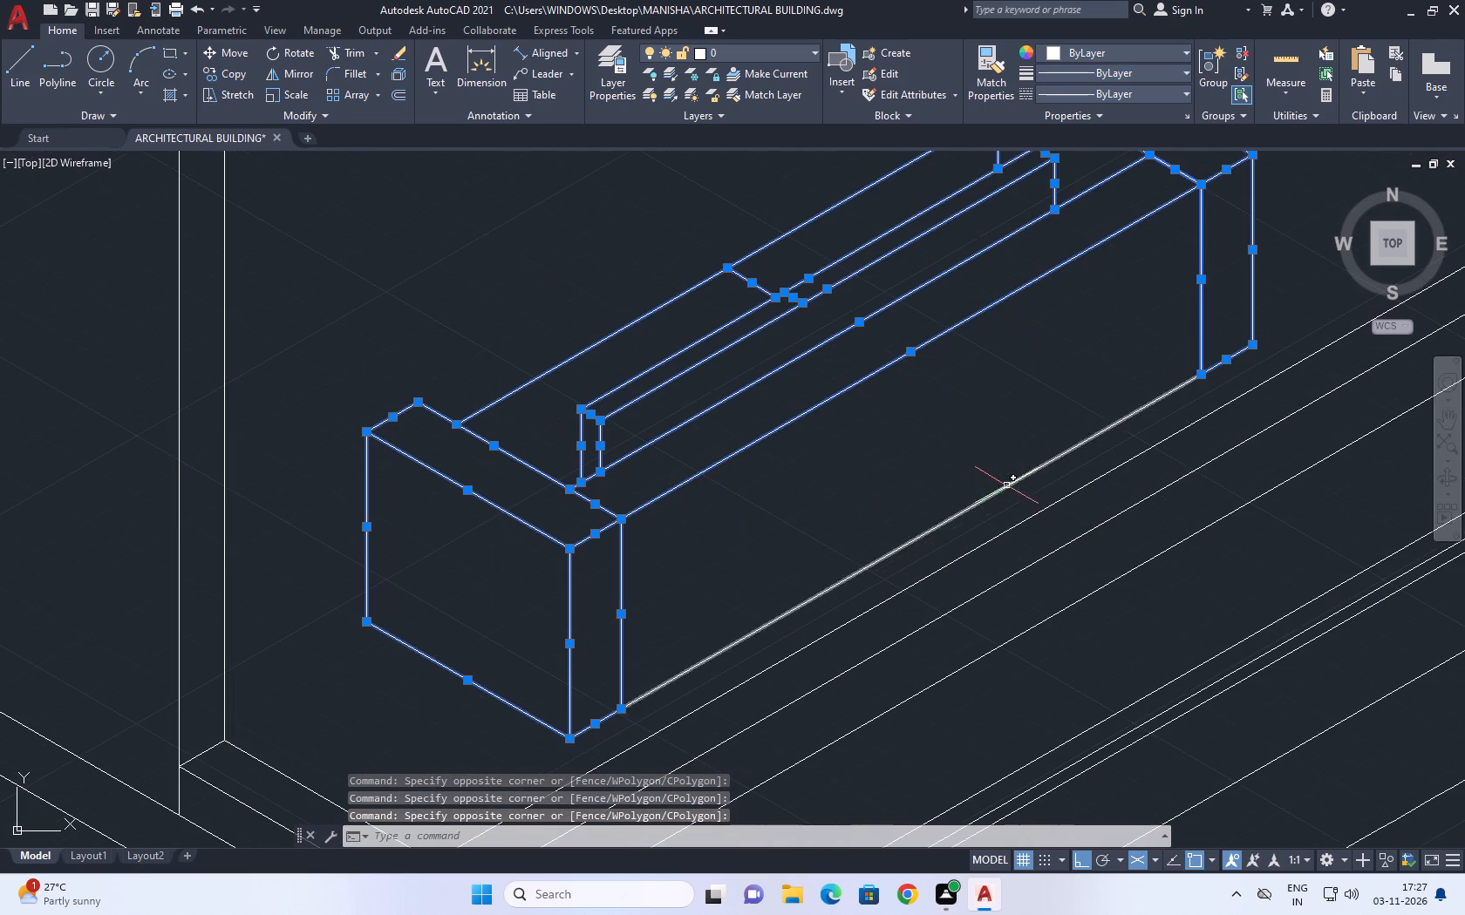
pyautogui.click(1006, 506)
pyautogui.click(944, 440)
pyautogui.scroll(-1, 865, 457)
pyautogui.moveTo(1064, 366); pyautogui.dragTo(1063, 393, button='middle')
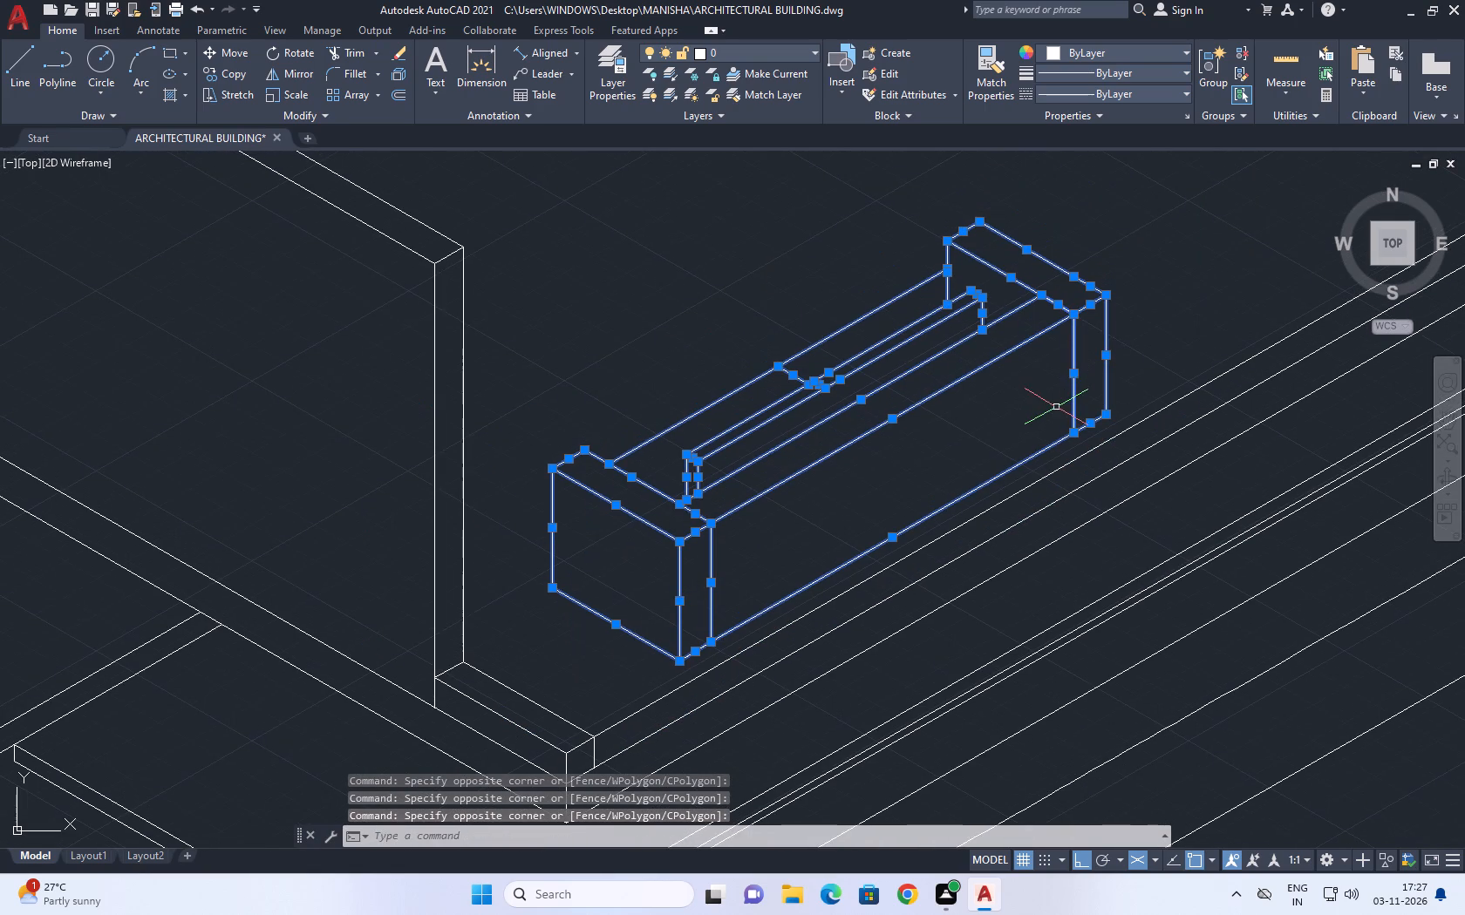
pyautogui.write('b')
pyautogui.press('space')
pyautogui.press('s')
pyautogui.press('o')
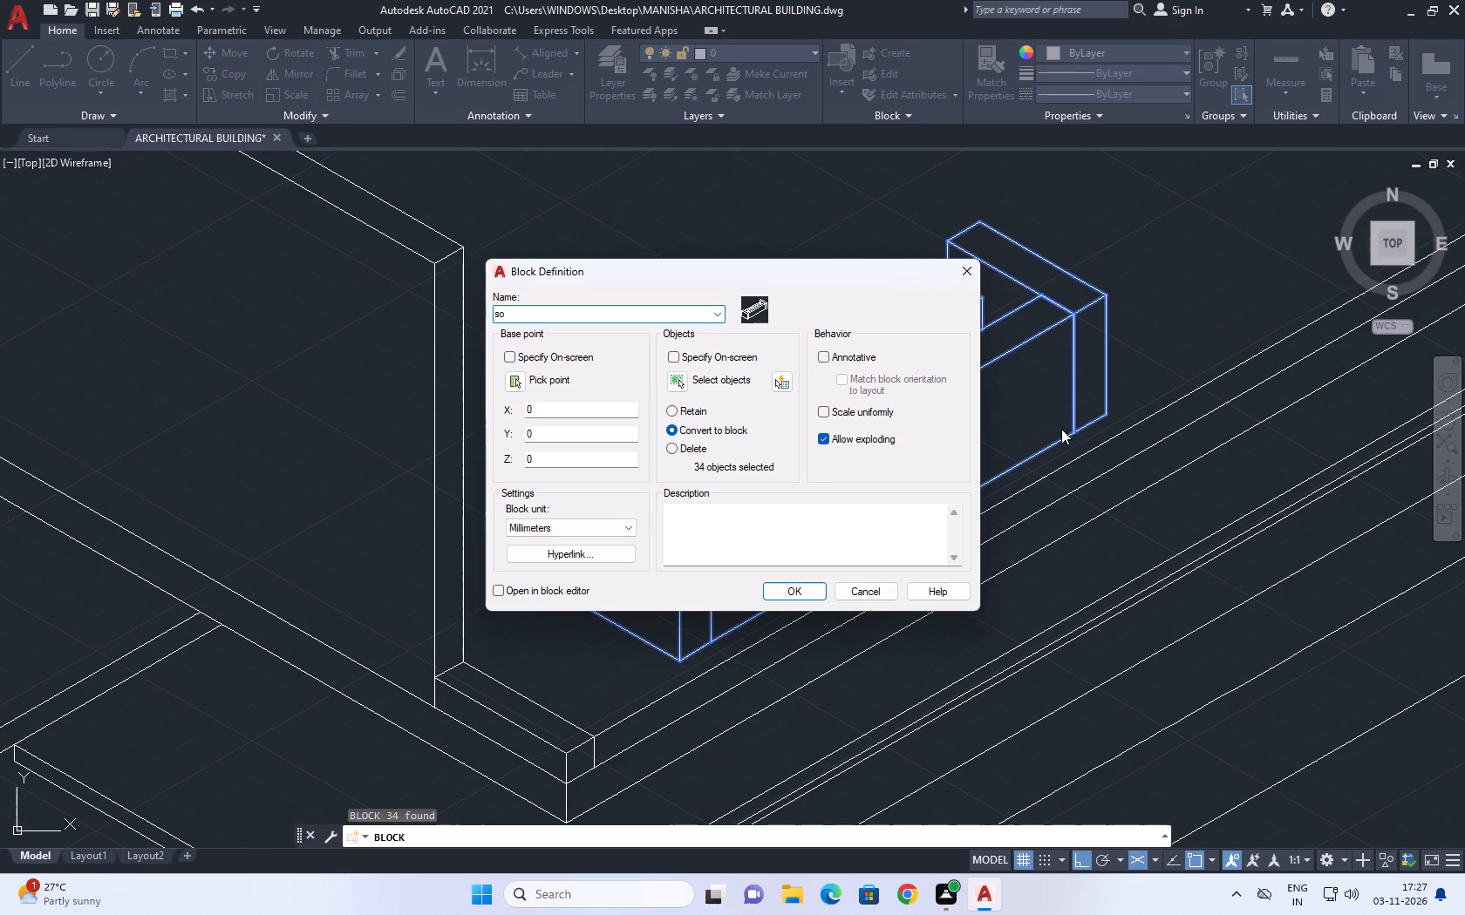
pyautogui.write('fa')
pyautogui.click(814, 591)
# Examine the furnished building as a whole, including its rooms, staircase, dining set and sofa.
pyautogui.scroll(-1, 902, 556)
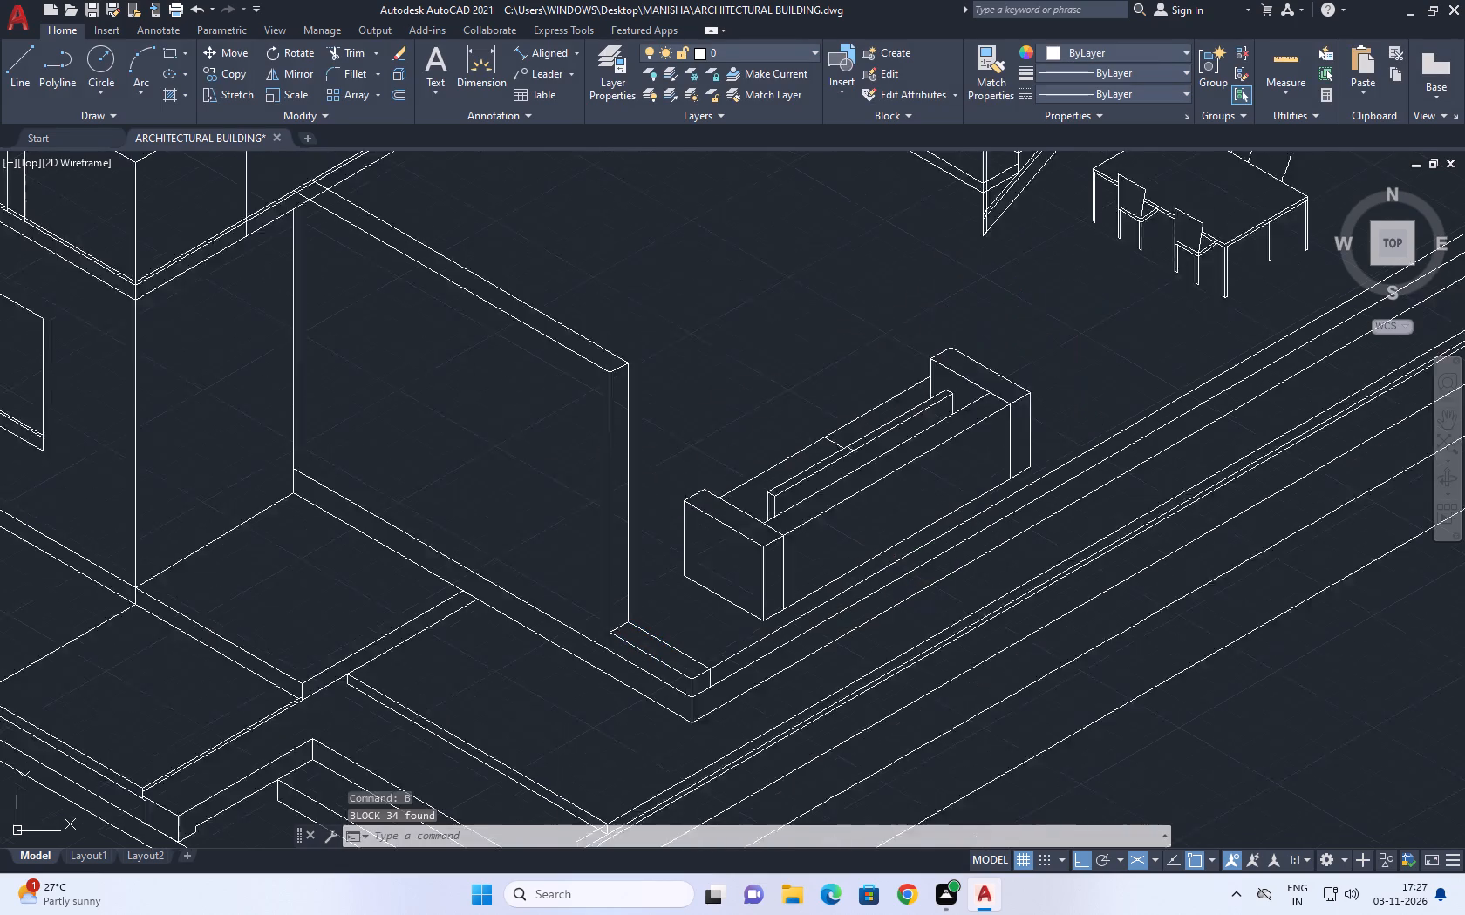
pyautogui.scroll(-2, 902, 556)
pyautogui.middleClick(1007, 495)
pyautogui.scroll(-4, 1008, 500)
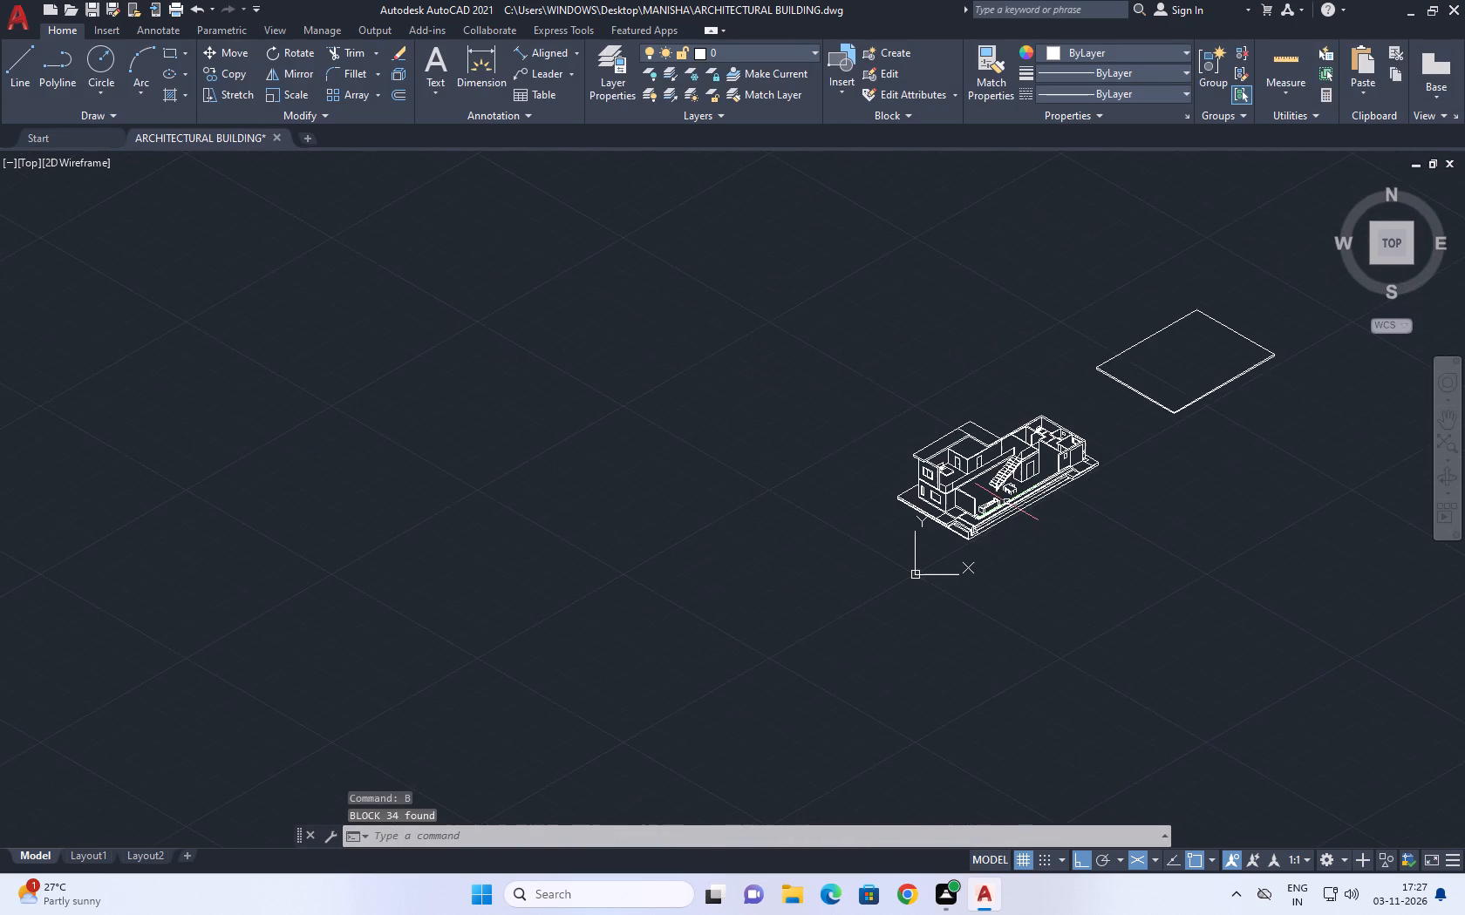
pyautogui.moveTo(1005, 521); pyautogui.dragTo(969, 628, button='middle')
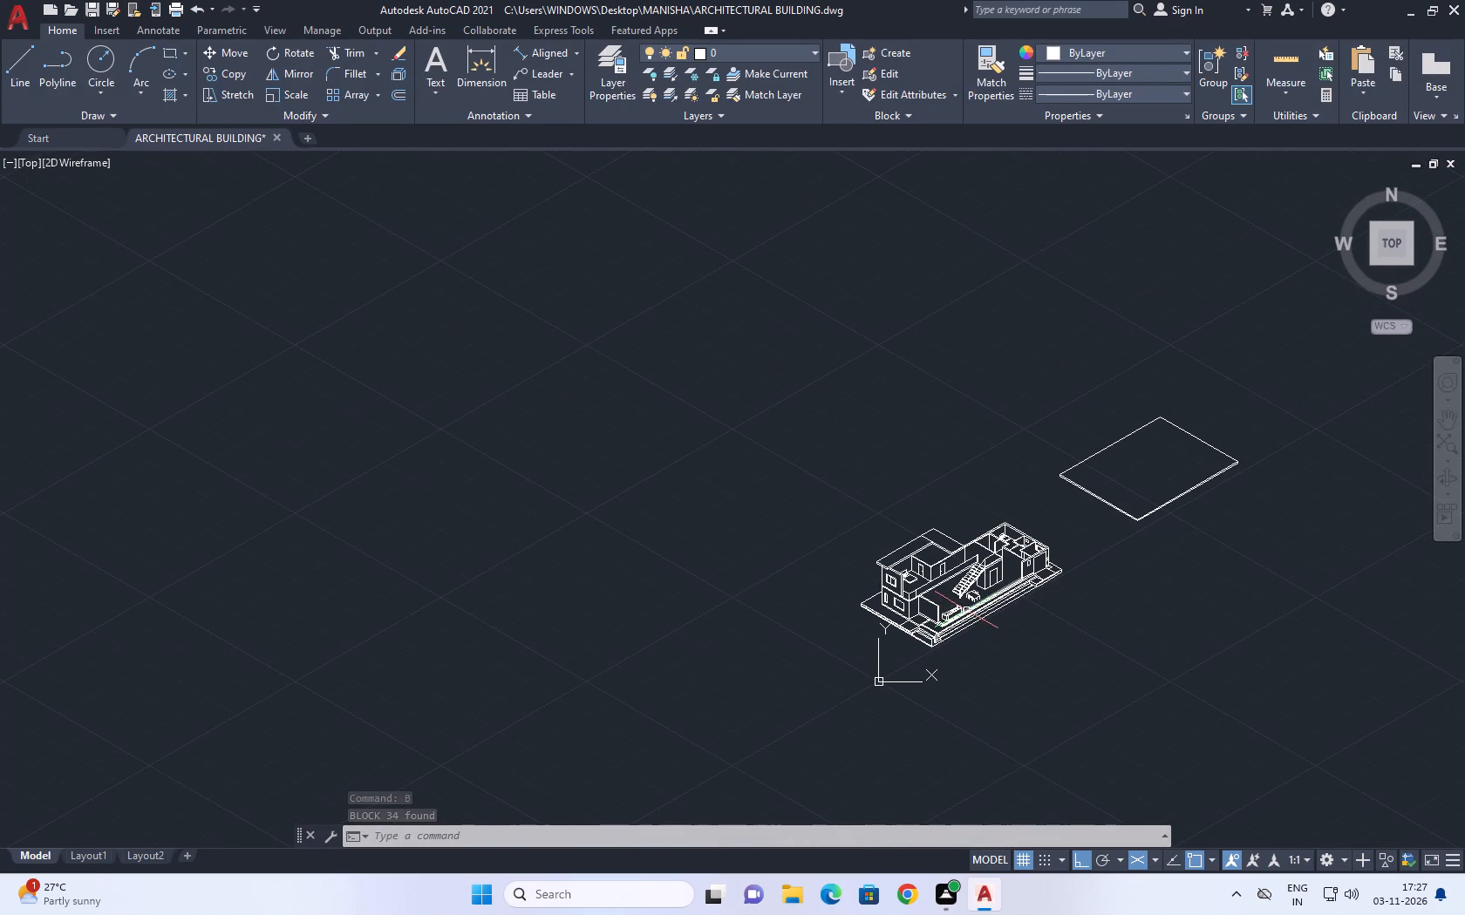
pyautogui.scroll(4, 1016, 578)
pyautogui.moveTo(971, 600); pyautogui.dragTo(979, 610, button='middle')
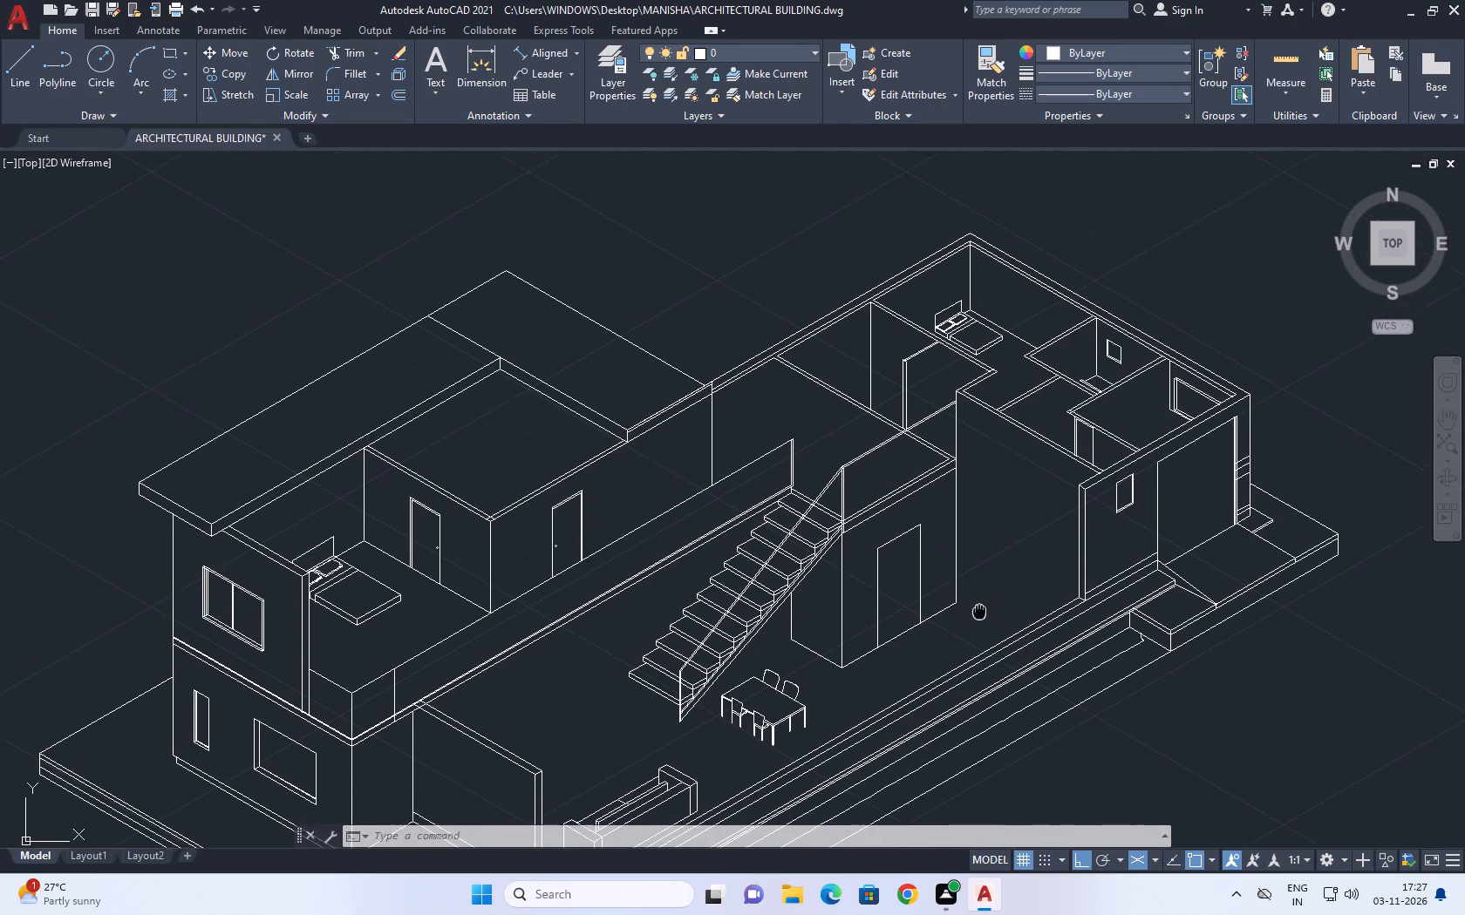
pyautogui.moveTo(979, 610); pyautogui.dragTo(984, 623, button='middle')
pyautogui.moveTo(908, 654); pyautogui.dragTo(931, 661, button='middle')
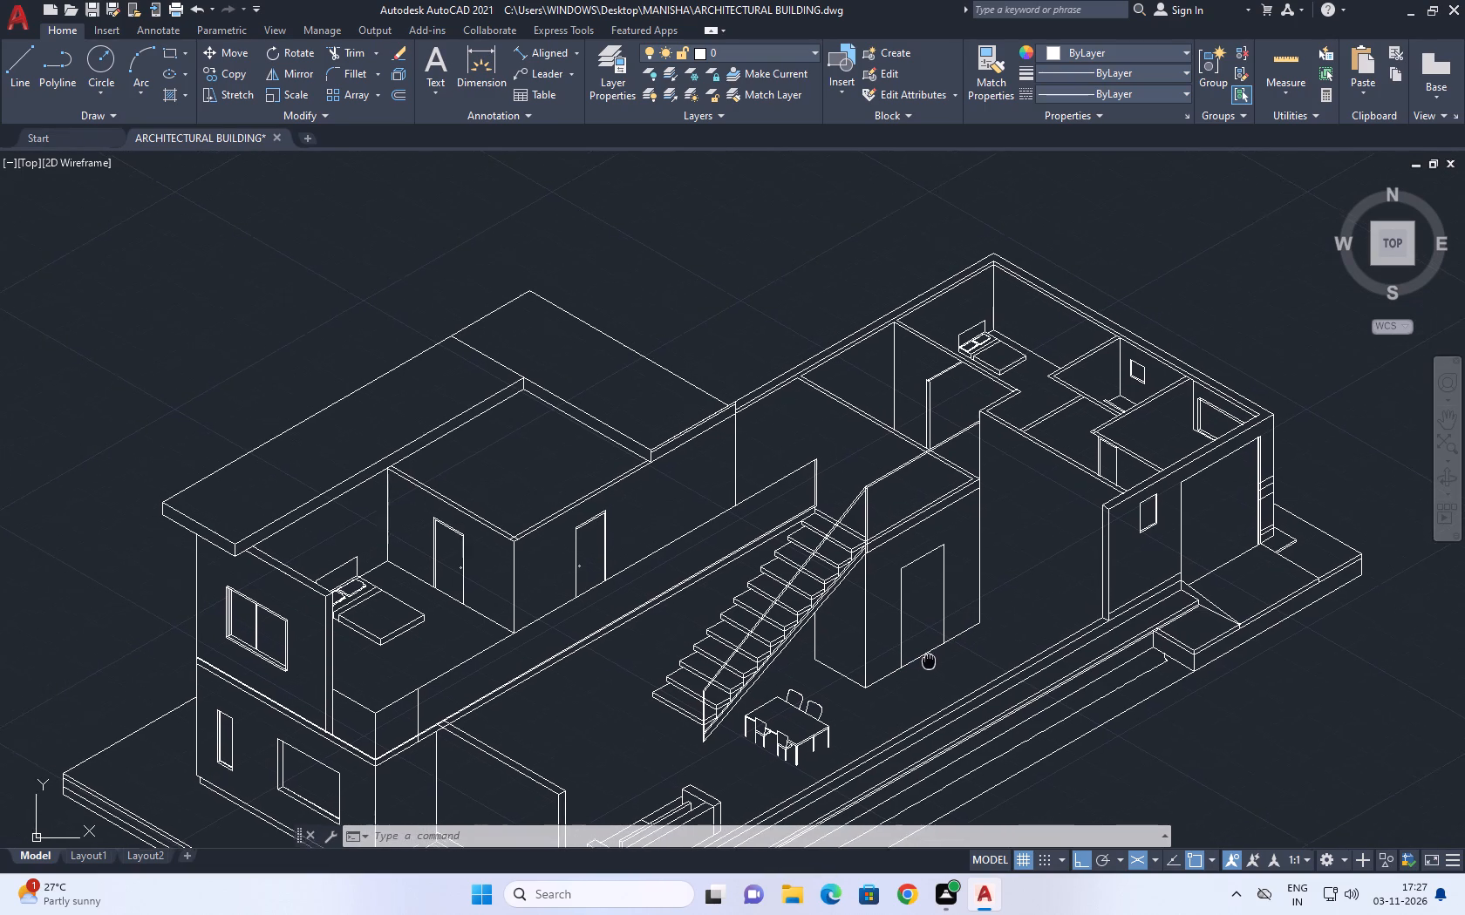
pyautogui.moveTo(931, 661); pyautogui.dragTo(936, 662, button='middle')
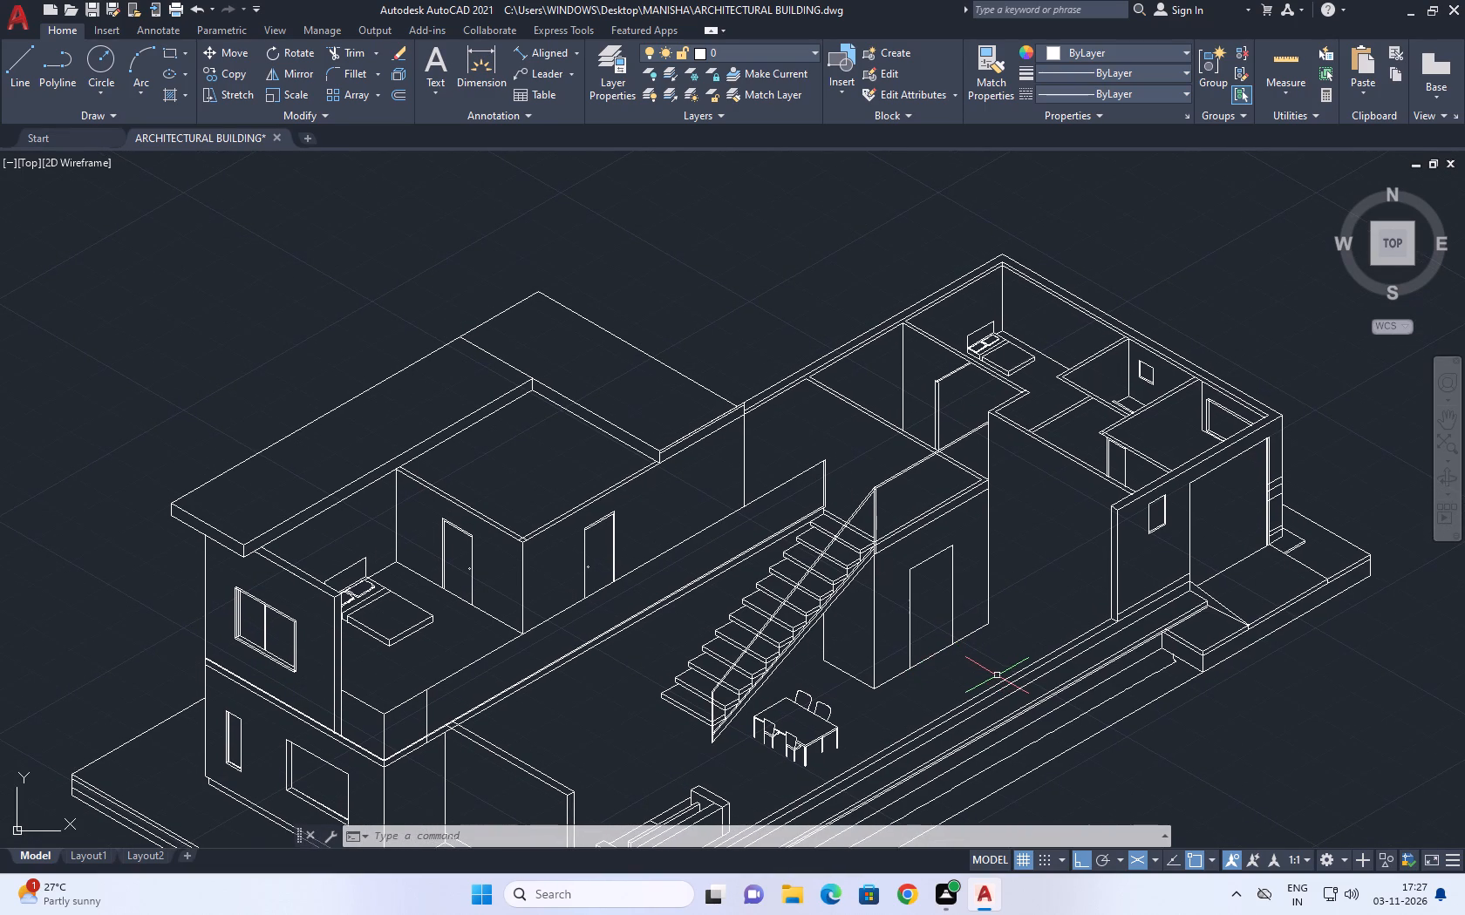
pyautogui.scroll(-1, 1107, 489)
pyautogui.moveTo(711, 422); pyautogui.dragTo(711, 433, button='middle')
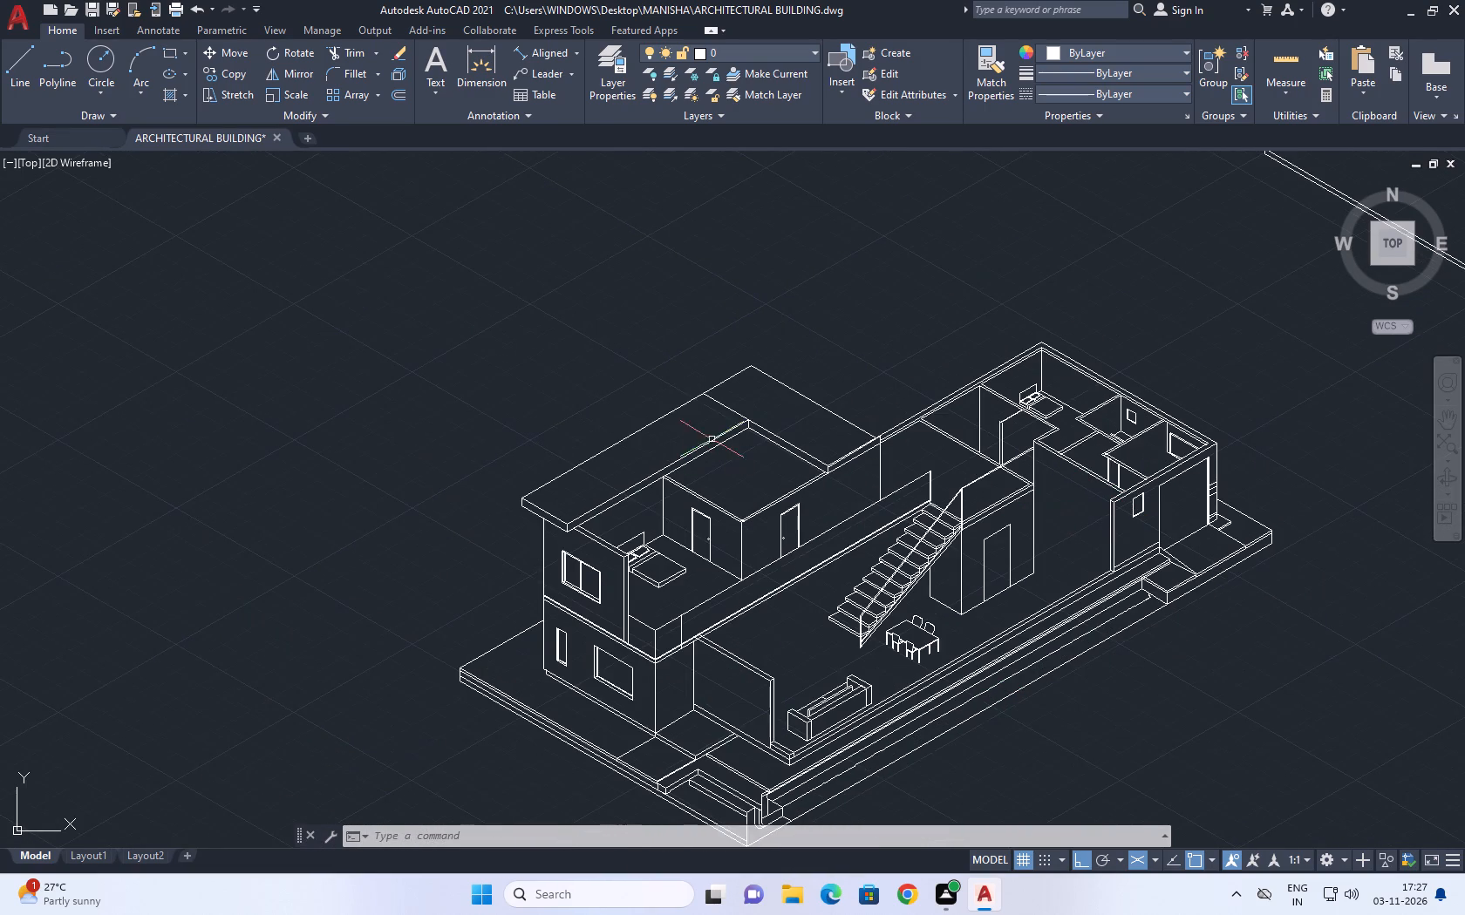
pyautogui.moveTo(711, 433); pyautogui.dragTo(708, 392, button='middle')
# Erase the detached flat slab beside the building.
pyautogui.moveTo(1002, 518); pyautogui.dragTo(903, 413, button='middle')
pyautogui.scroll(-2, 900, 473)
pyautogui.moveTo(1001, 467); pyautogui.dragTo(968, 462, button='middle')
pyautogui.scroll(1, 1001, 467)
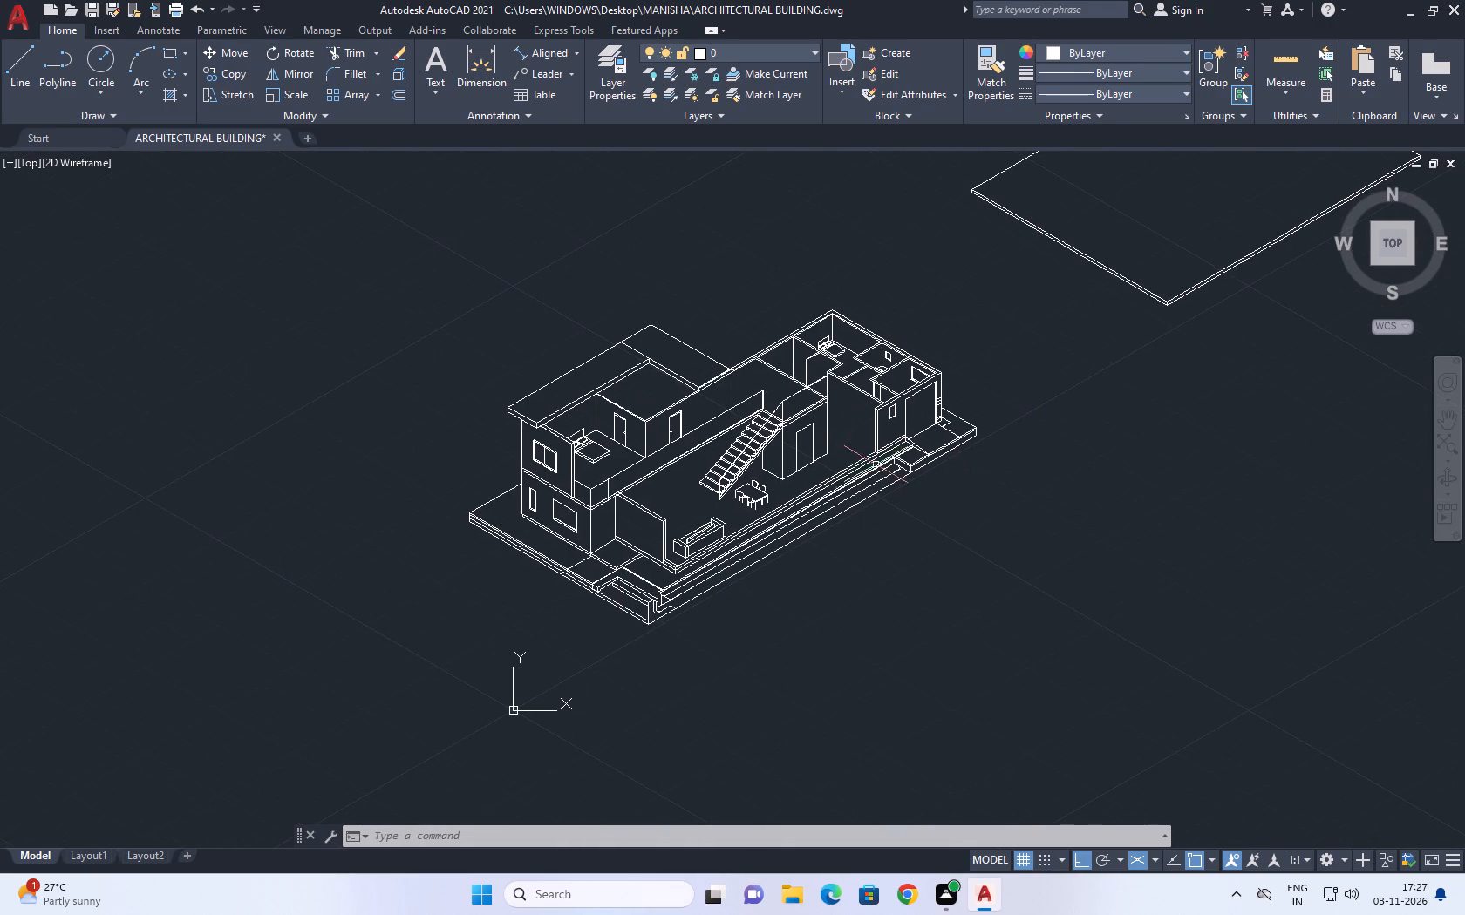
pyautogui.moveTo(904, 362); pyautogui.dragTo(878, 471, button='middle')
pyautogui.moveTo(1144, 480); pyautogui.dragTo(1131, 450)
pyautogui.click(1053, 317)
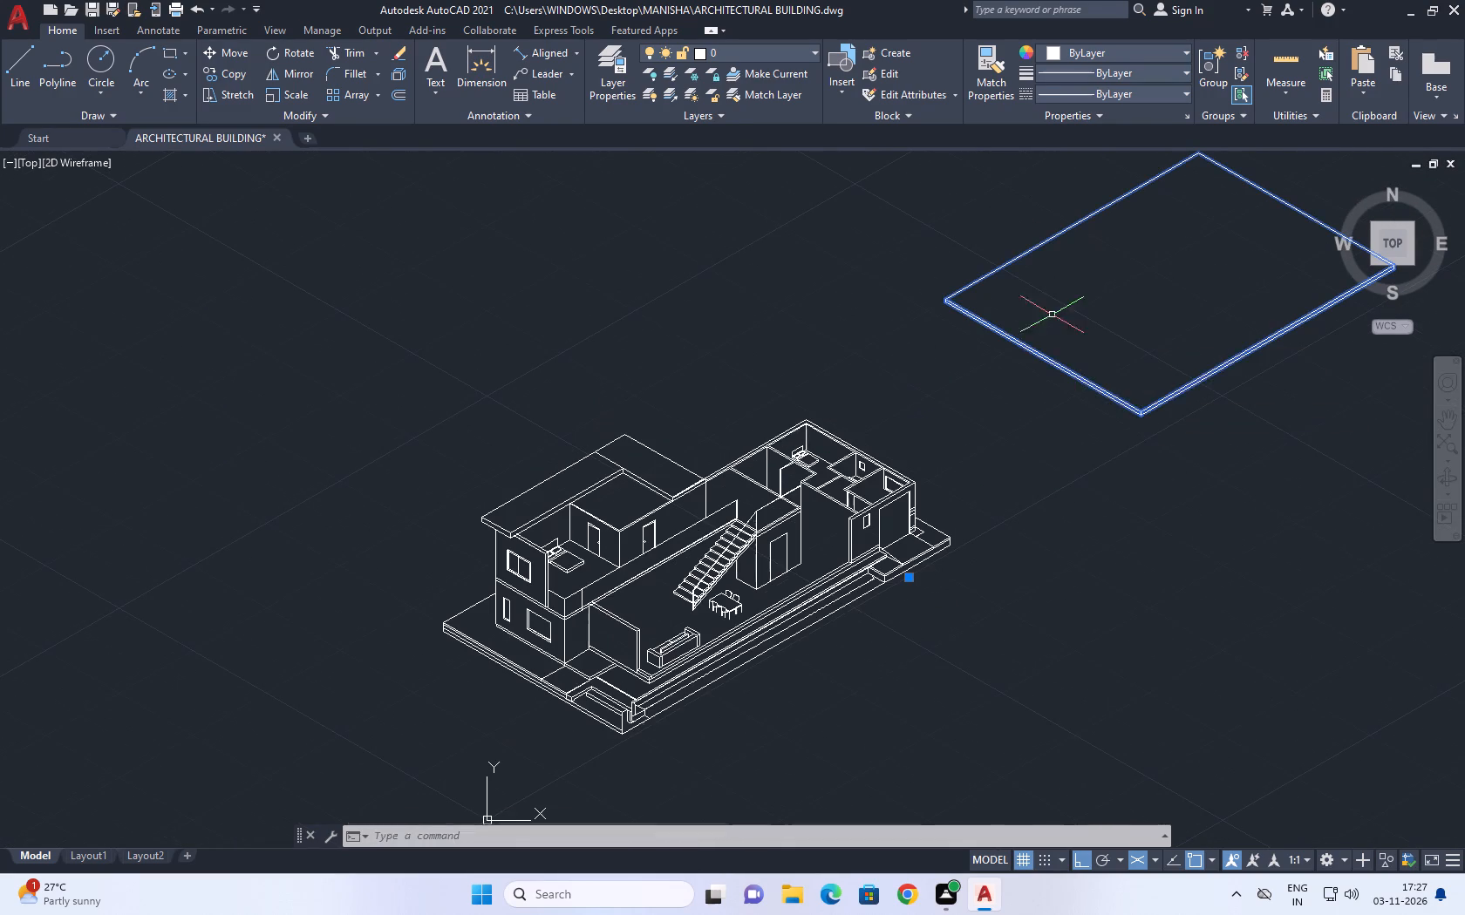
pyautogui.rightClick(1046, 340)
pyautogui.click(1110, 538)
# Examine the complete furnished building, including its rooms, staircase, dining set, sofa and outer steps.
pyautogui.moveTo(818, 627); pyautogui.dragTo(831, 514, button='middle')
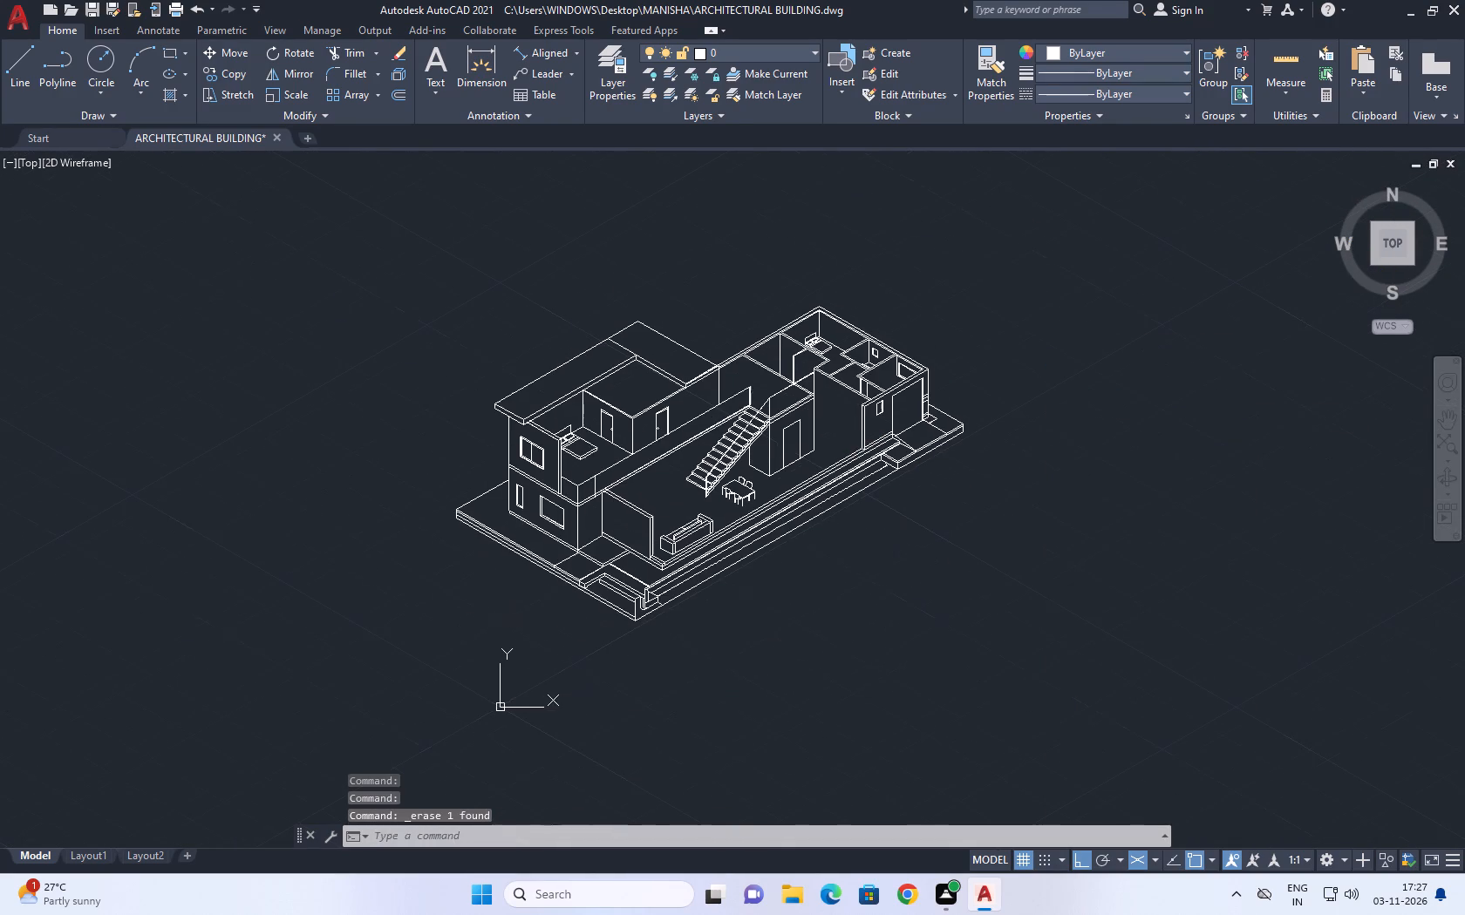
pyautogui.scroll(3, 720, 598)
pyautogui.scroll(-3, 666, 517)
pyautogui.moveTo(644, 417); pyautogui.dragTo(659, 451, button='middle')
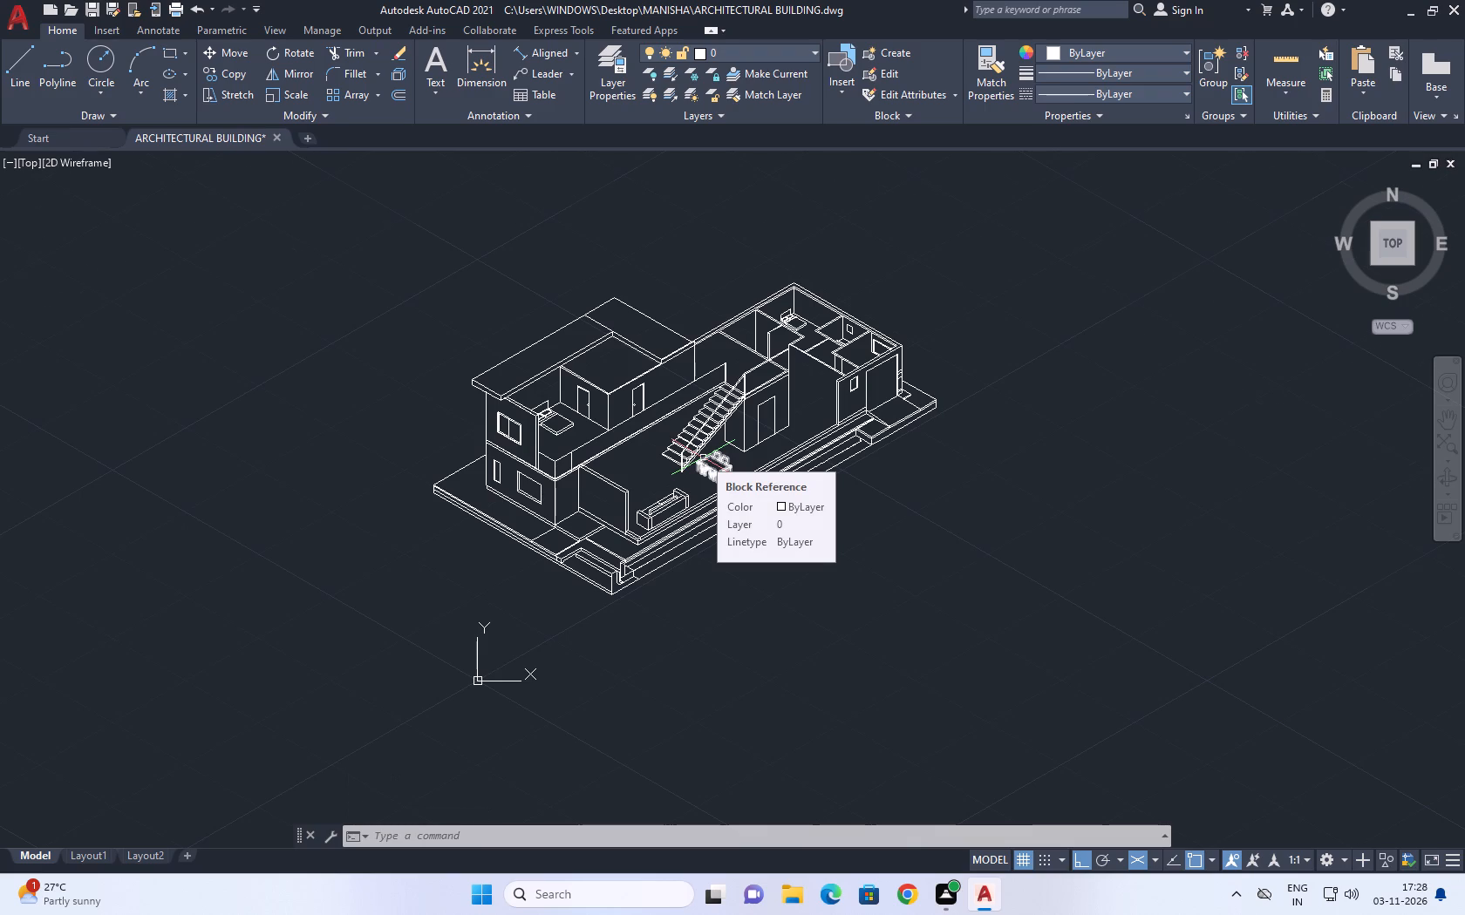
pyautogui.scroll(2, 703, 457)
pyautogui.moveTo(556, 512); pyautogui.dragTo(597, 532, button='middle')
pyautogui.scroll(-2, 631, 534)
pyautogui.moveTo(814, 618); pyautogui.dragTo(864, 634, button='middle')
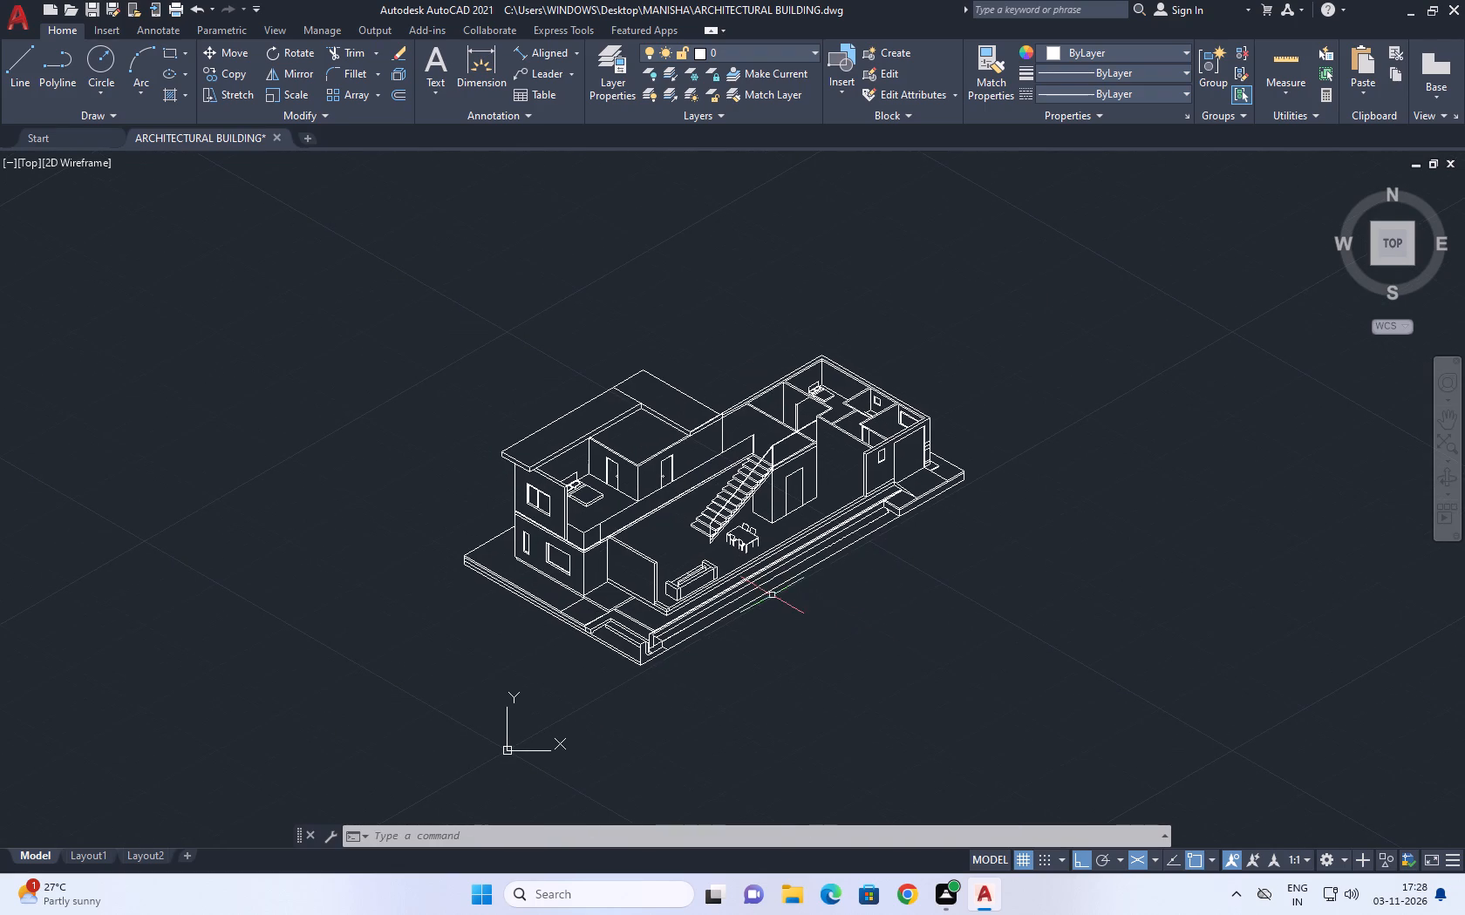
pyautogui.scroll(1, 805, 594)
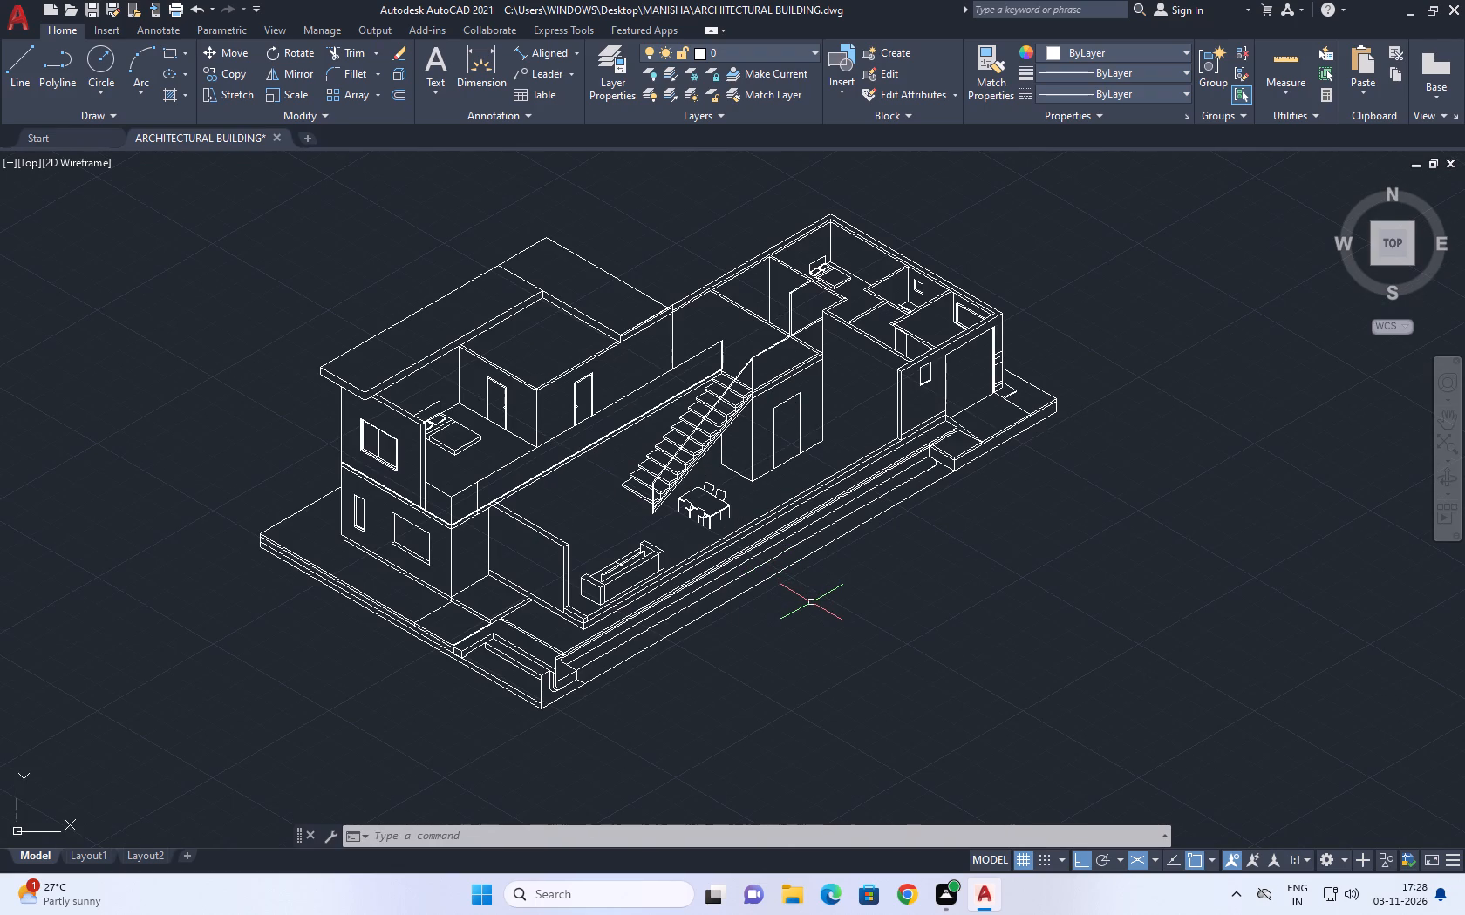
pyautogui.moveTo(814, 550); pyautogui.dragTo(739, 481, button='middle')
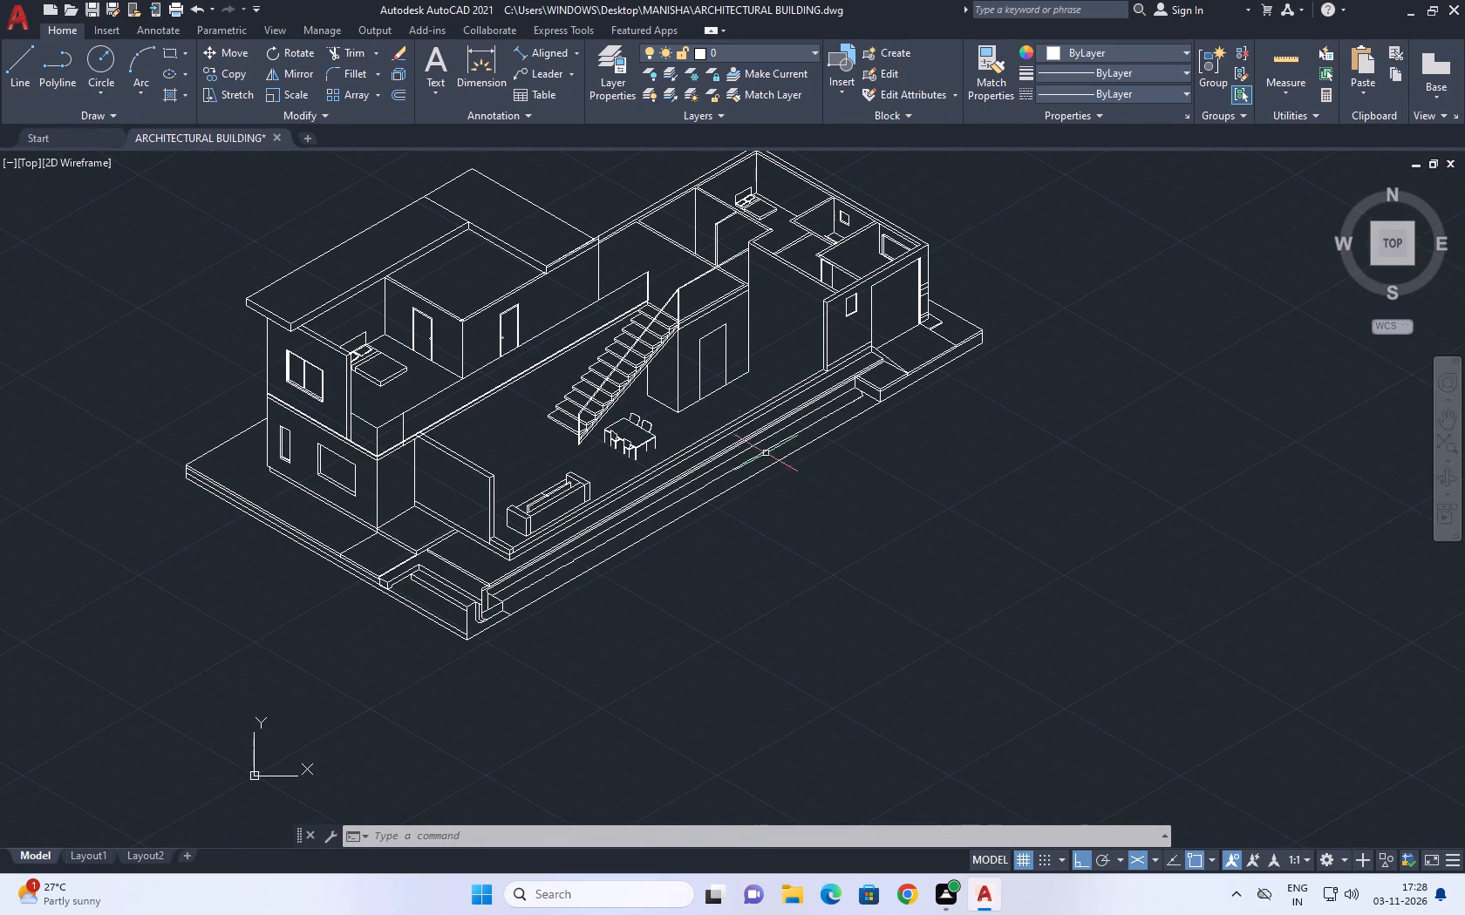
pyautogui.moveTo(783, 457); pyautogui.dragTo(702, 430, button='middle')
# Save the drawing as ARCHITECTURAL BUILDING in AutoCAD 2018 format in the MANISHA folder, replacing the existing file.
pyautogui.click(18, 24)
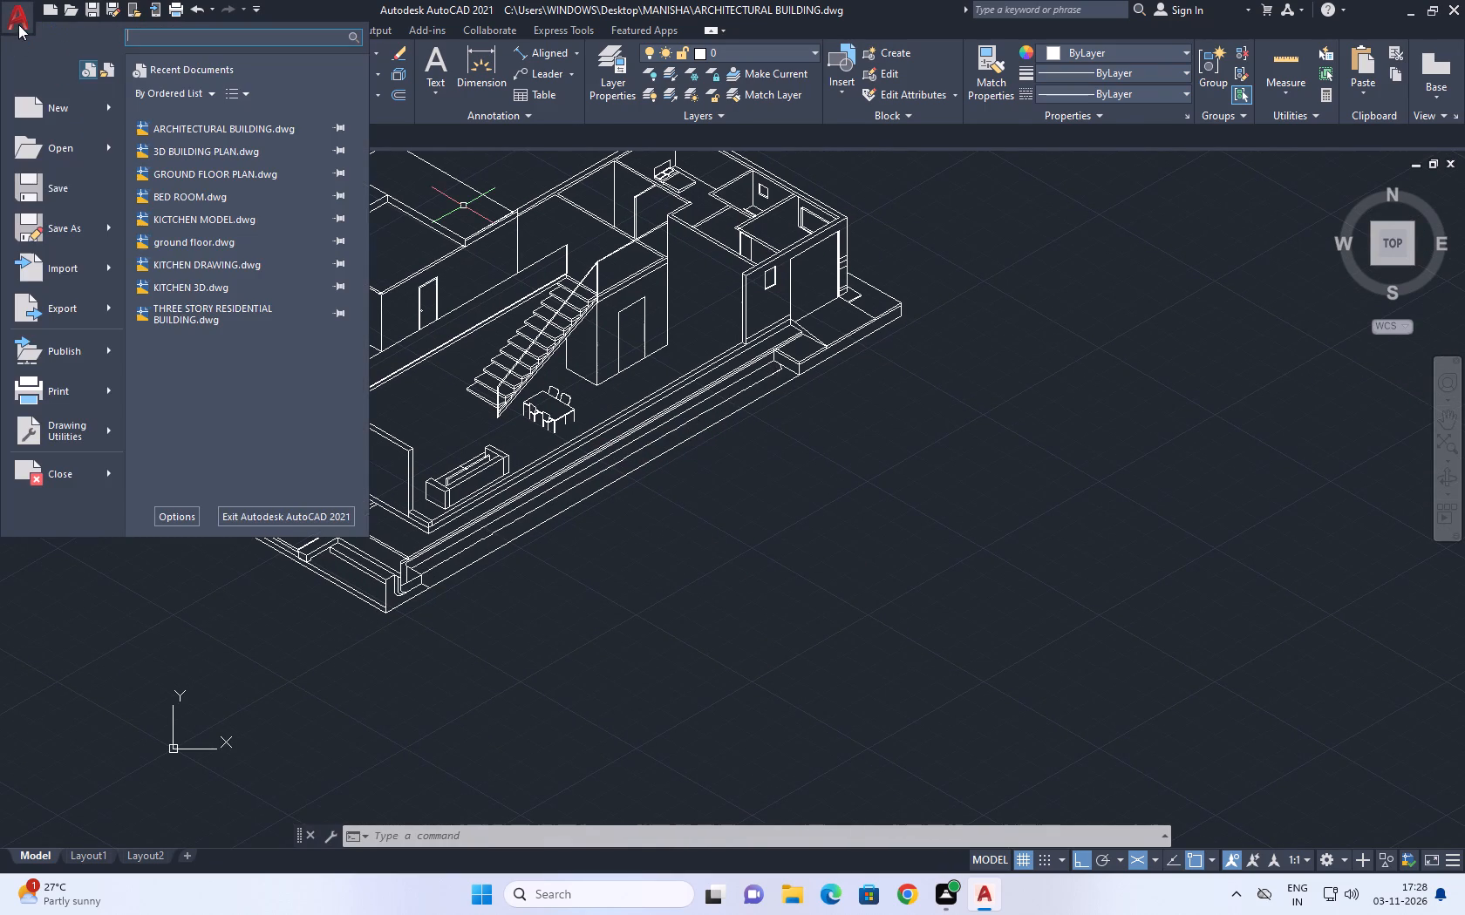
pyautogui.click(65, 235)
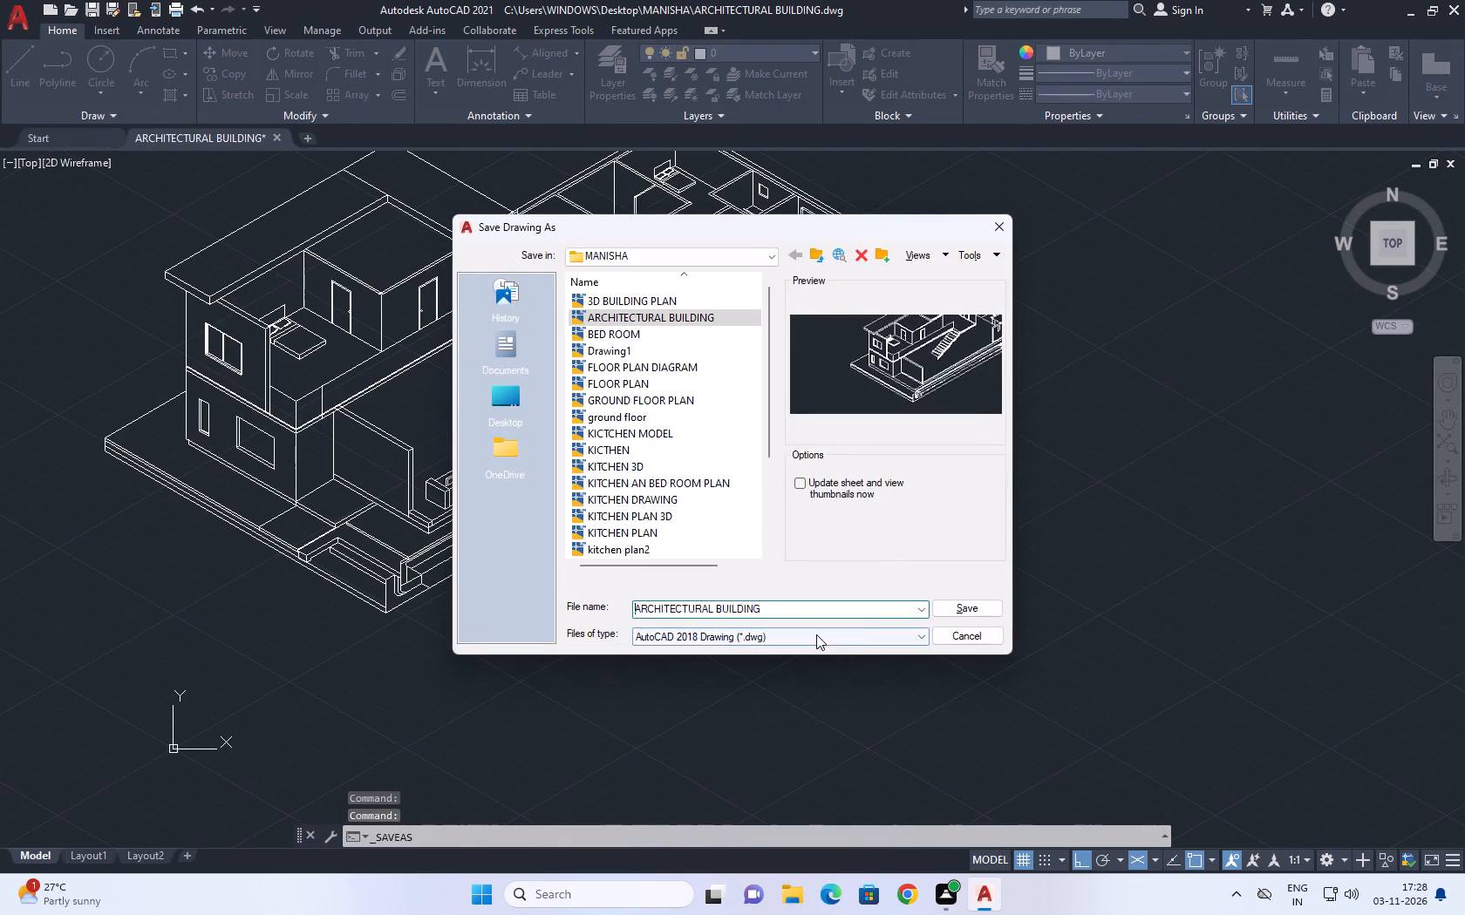
pyautogui.click(991, 609)
pyautogui.click(710, 481)
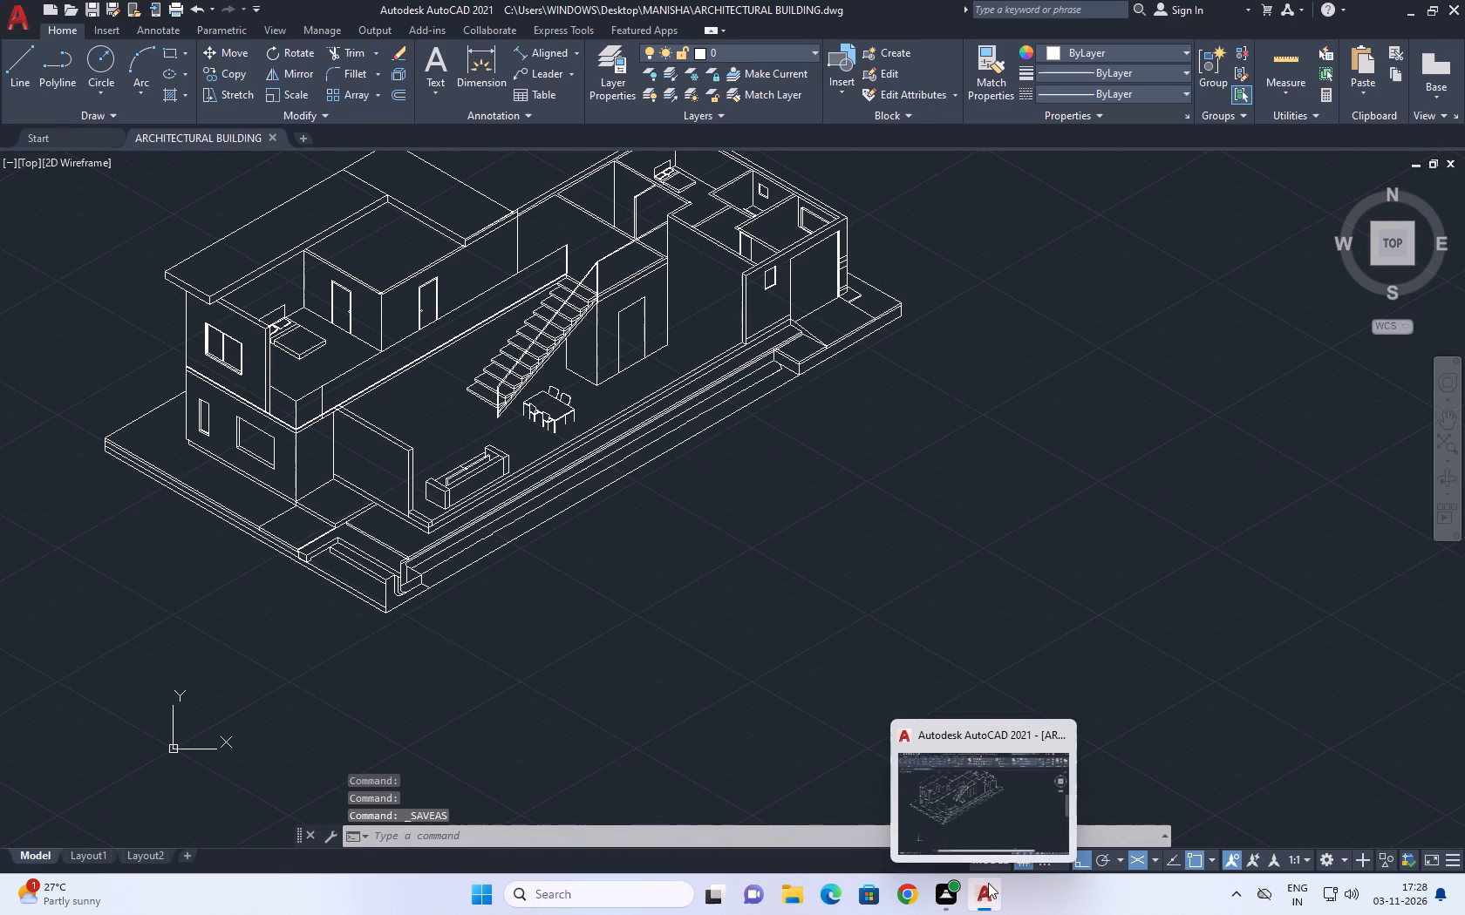
# Set up a plot with the previous plot's settings and define a plot window around the whole building.
pyautogui.hotkey('ctrl', 'p')
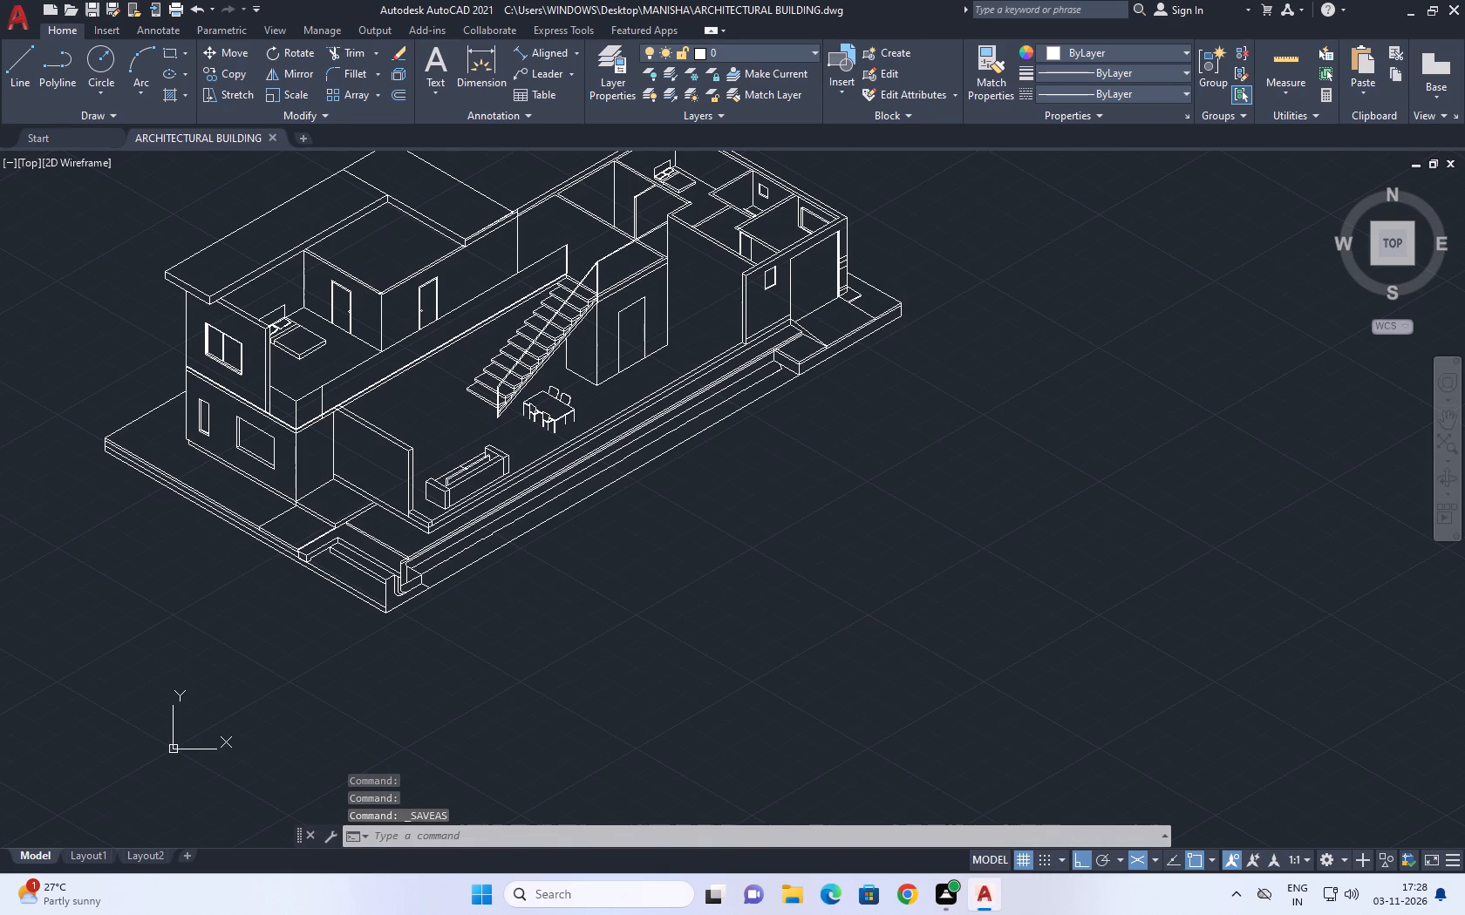
pyautogui.click(661, 260)
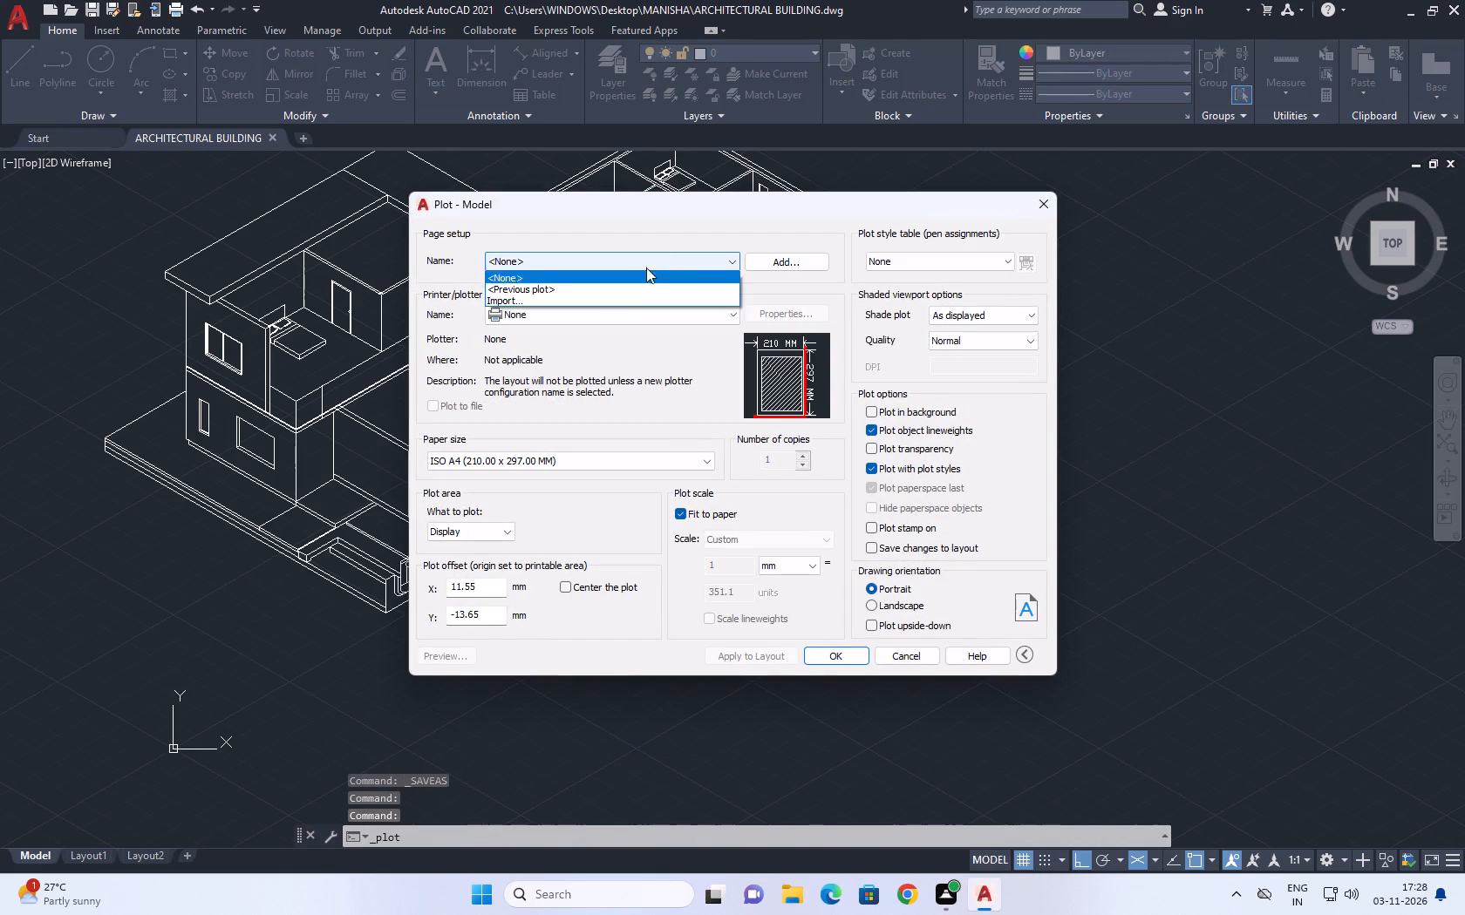
pyautogui.click(605, 292)
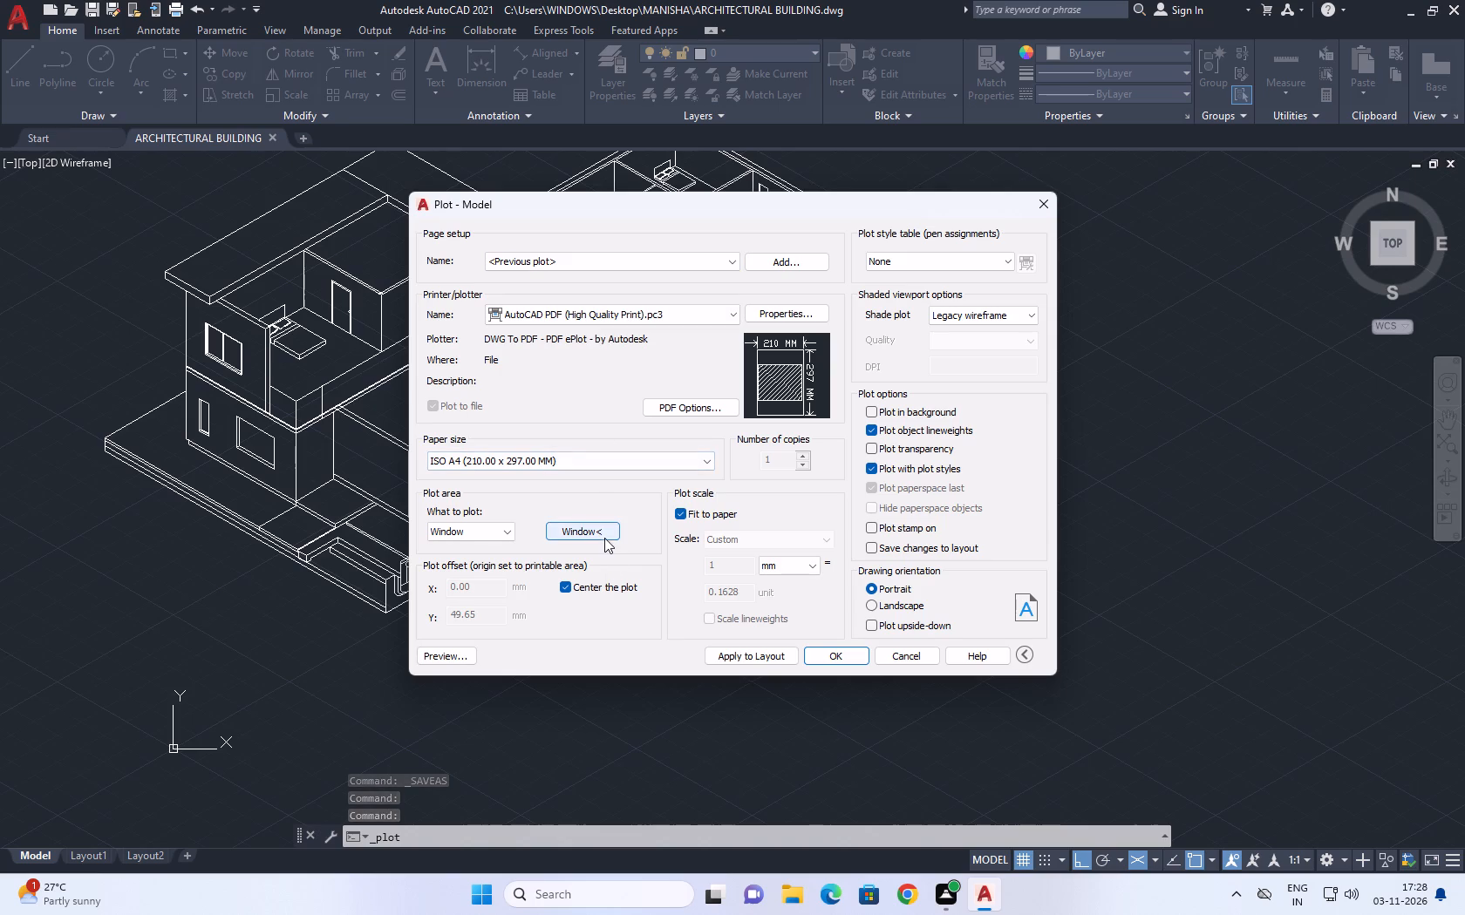
pyautogui.click(605, 537)
pyautogui.scroll(-1, 781, 533)
pyautogui.click(313, 226)
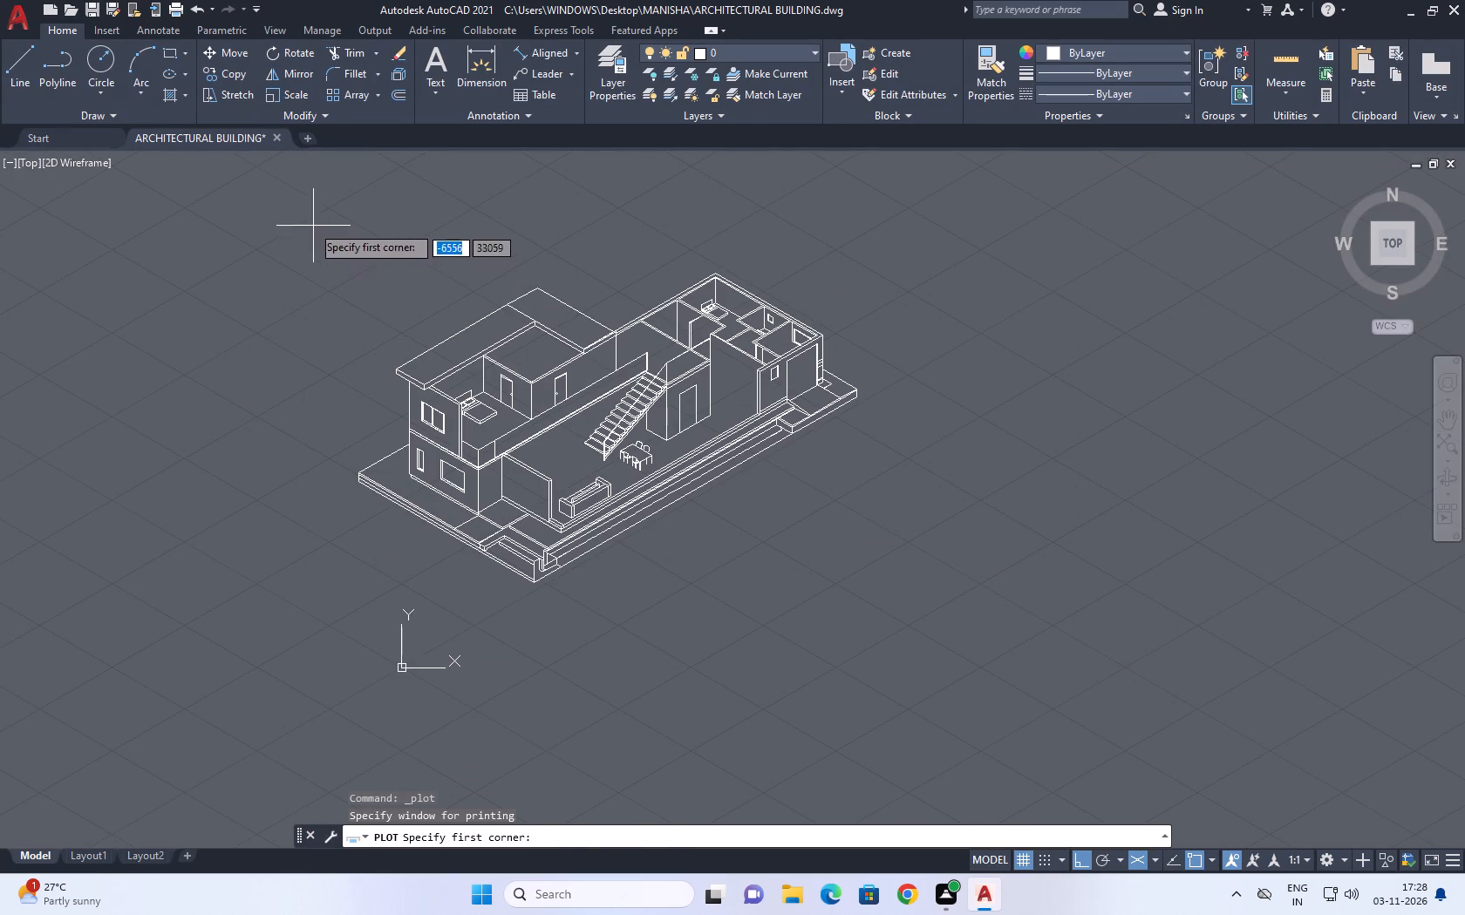
pyautogui.click(890, 615)
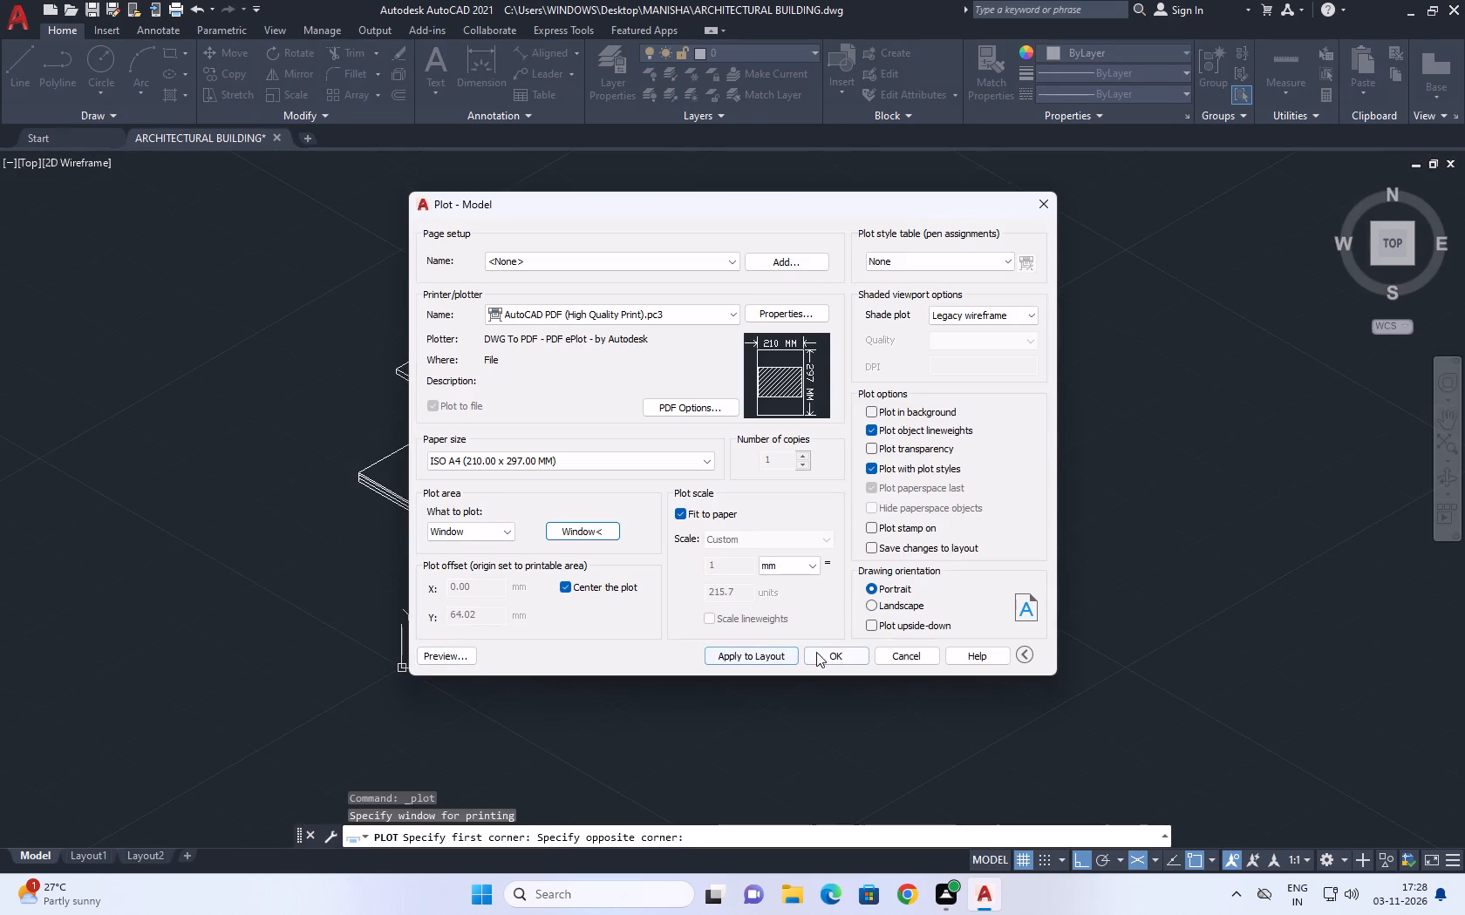
# Plot the building to ARCHITECTURAL BUILDING-Model.pdf in the MANISHA folder on the Desktop and close the opened PDF.
pyautogui.click(828, 652)
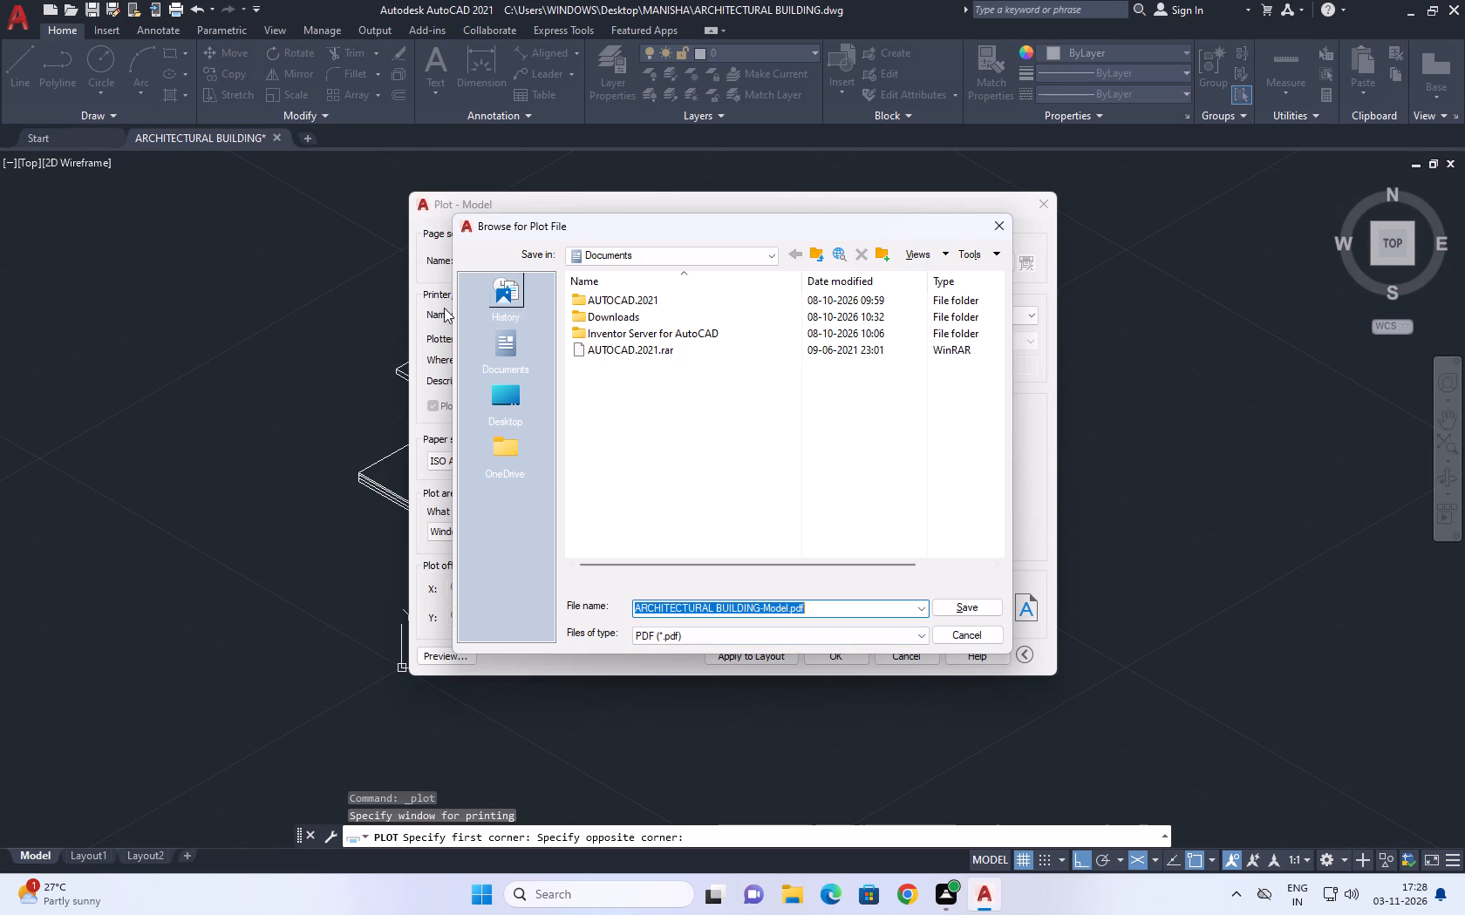
pyautogui.click(504, 403)
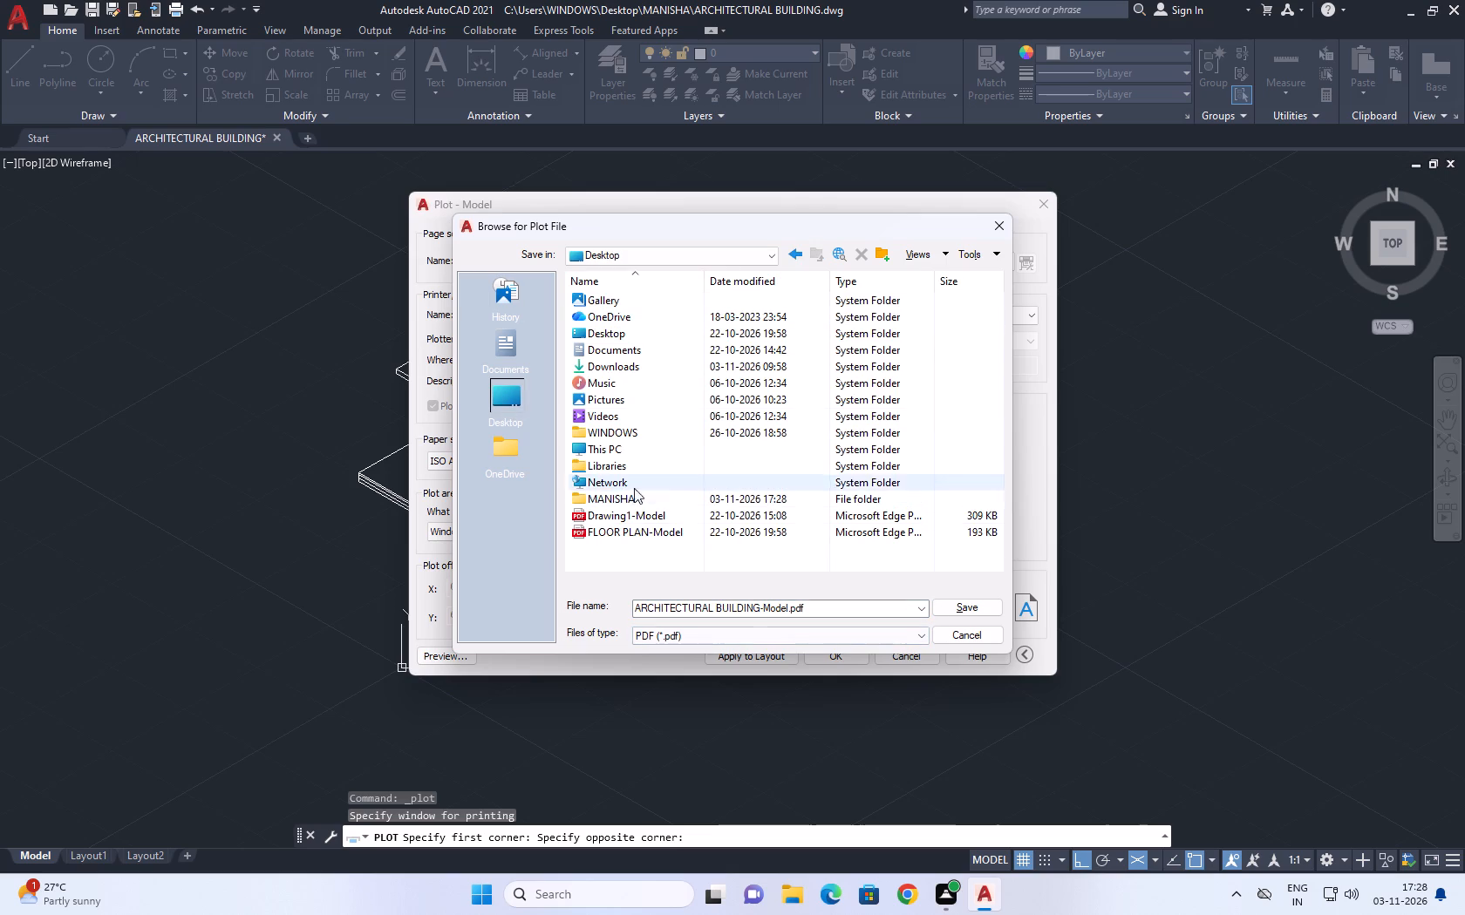
pyautogui.doubleClick(642, 501)
pyautogui.click(979, 611)
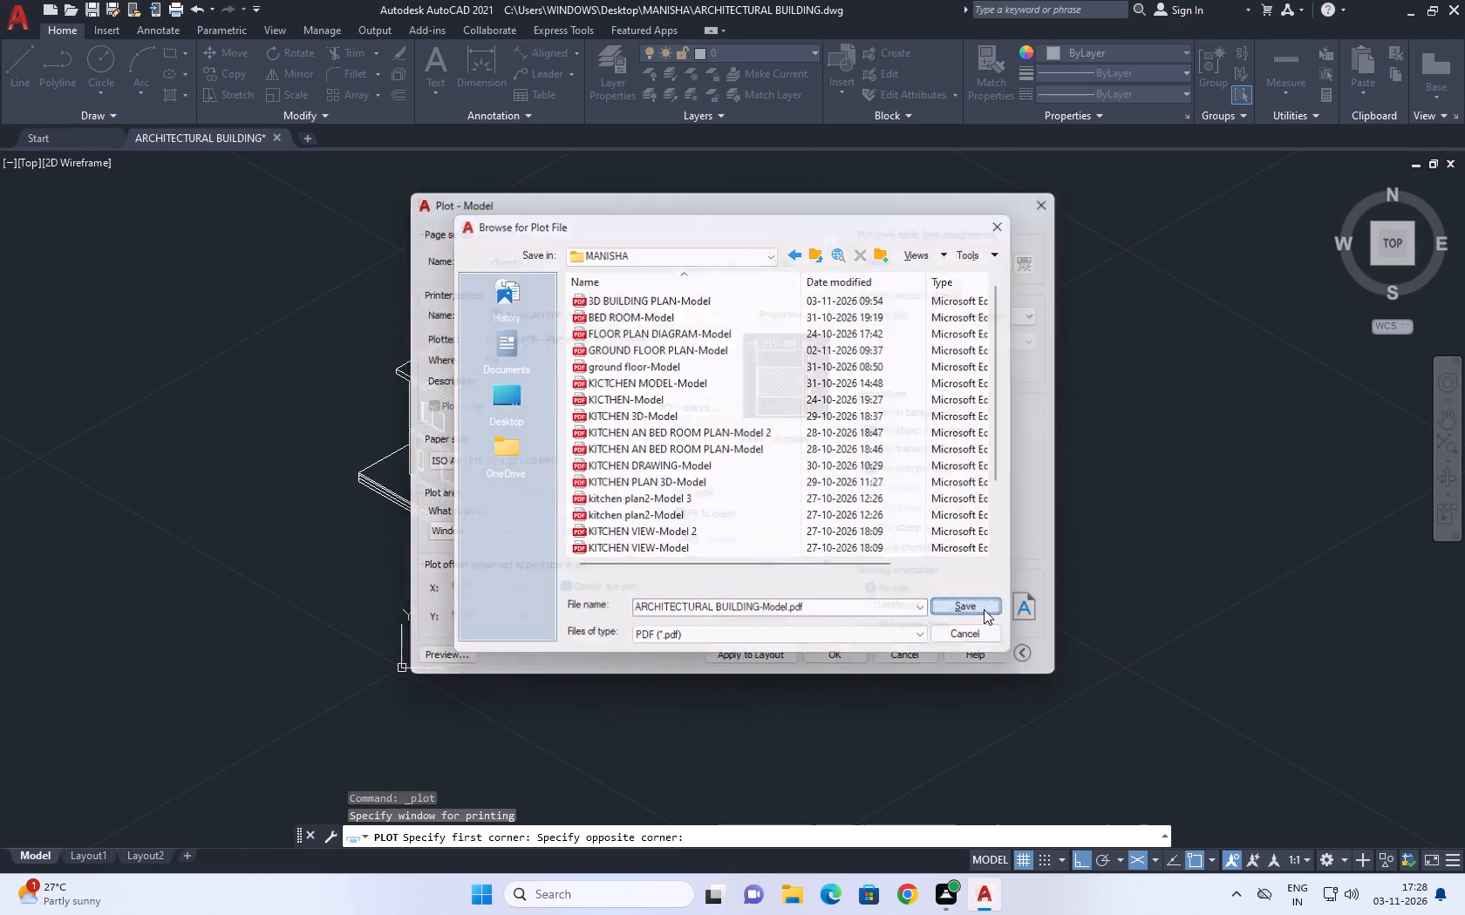
pyautogui.scroll(-1, 833, 512)
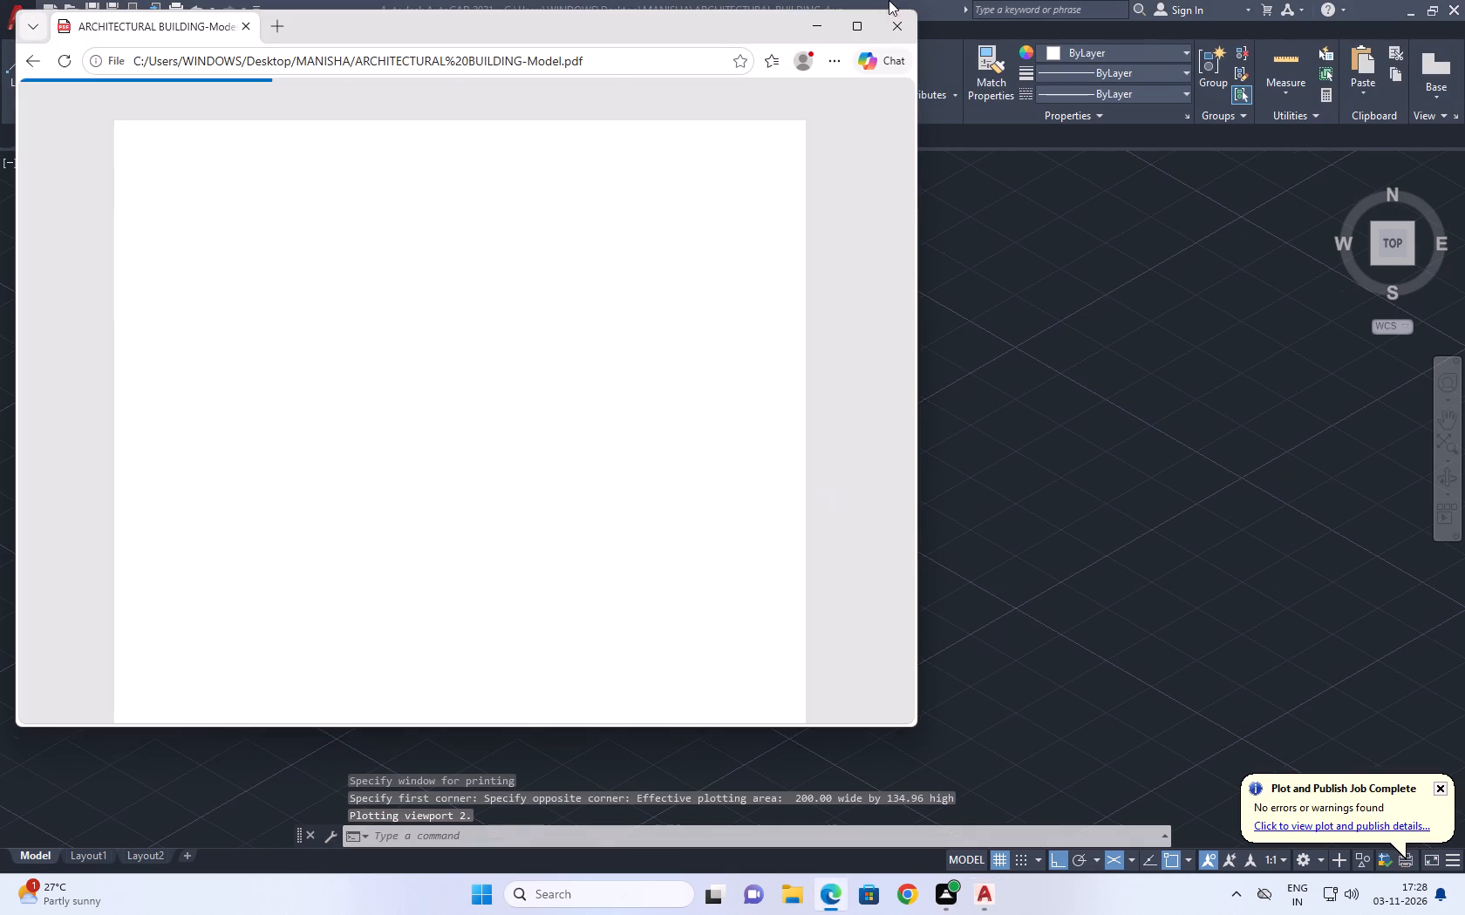
pyautogui.click(896, 17)
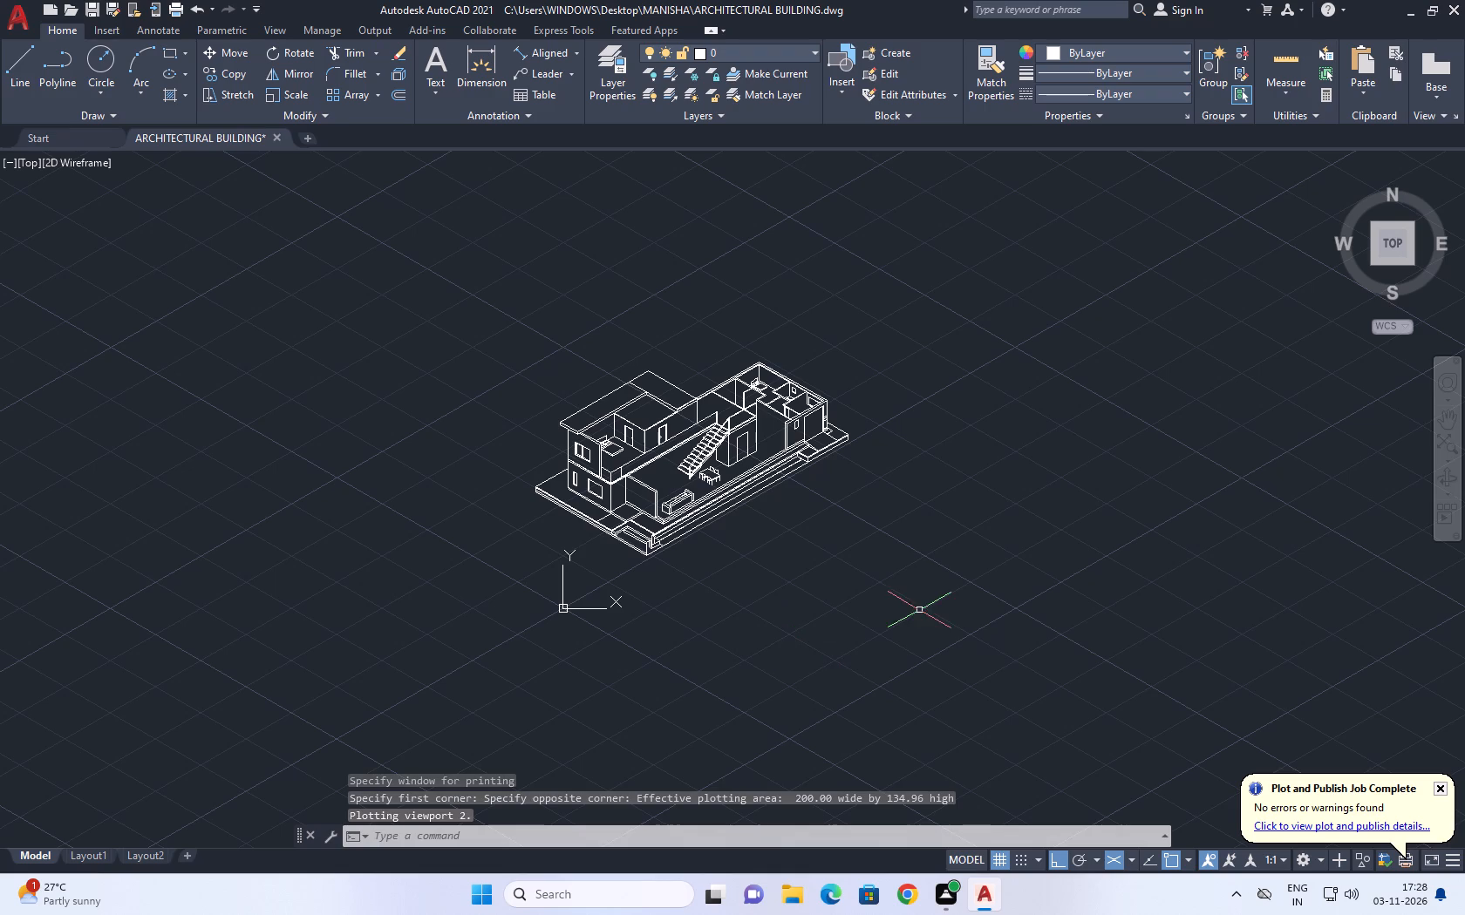
# Query the drawing's log file path with the LOGFILENAME variable.
pyautogui.moveTo(936, 498); pyautogui.dragTo(746, 490, button='middle')
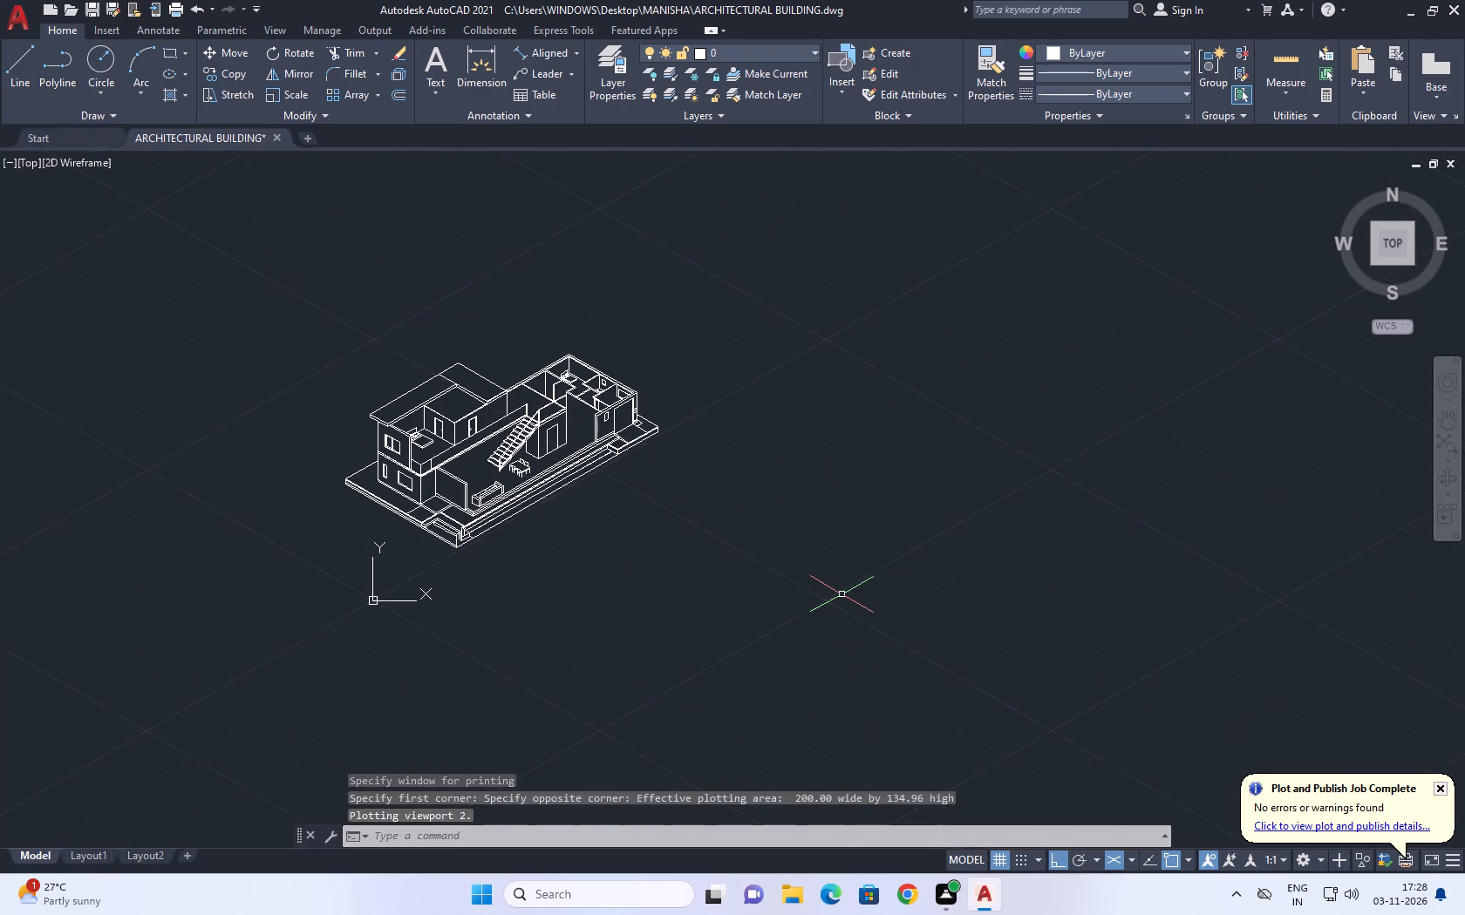
pyautogui.write('log')
pyautogui.press('space')
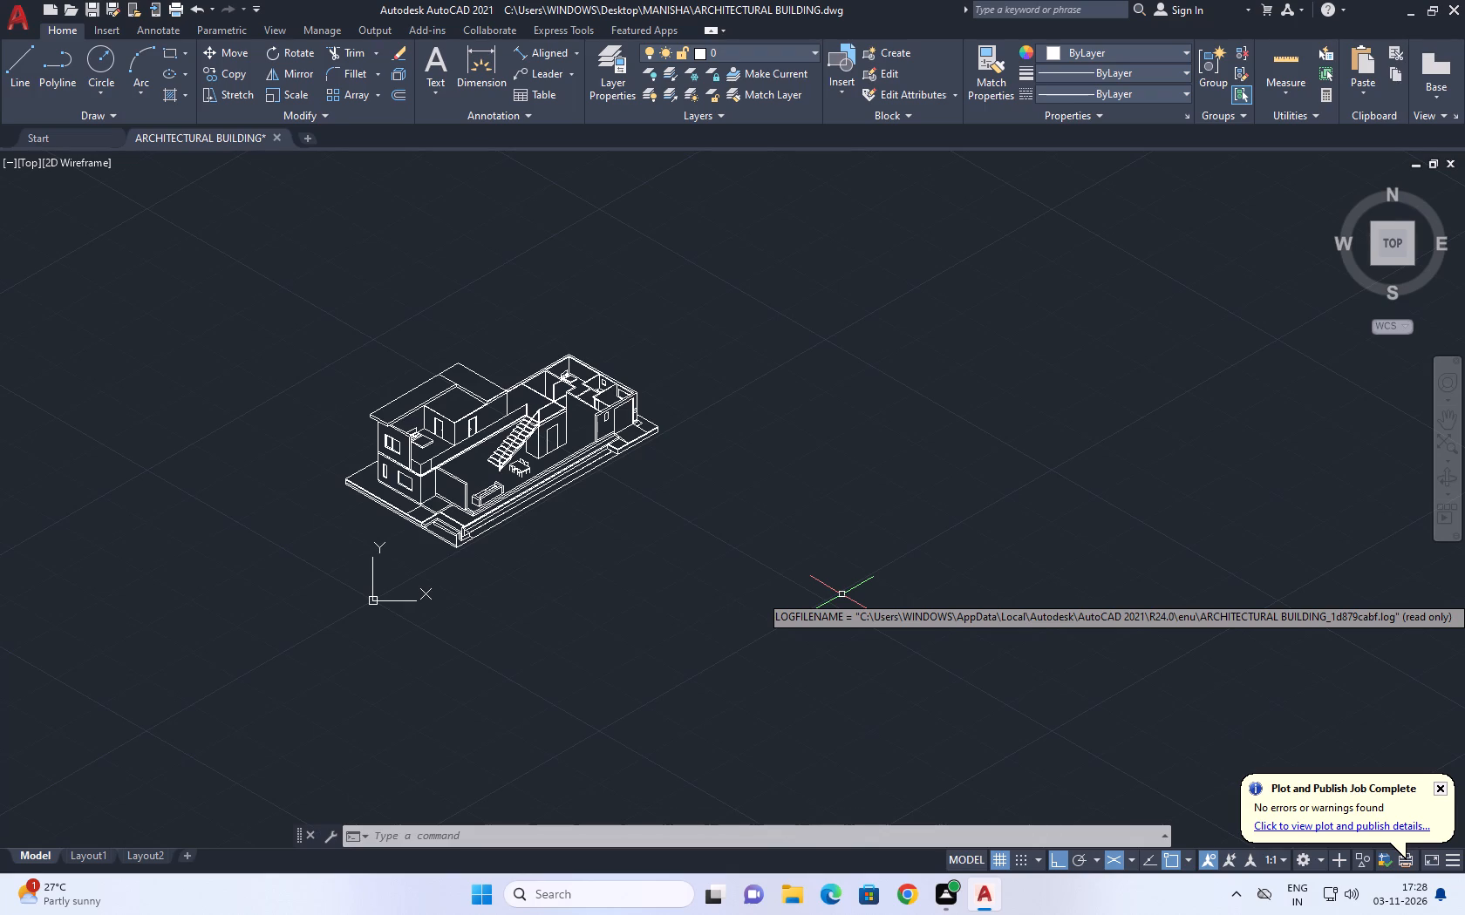
pyautogui.moveTo(738, 599); pyautogui.dragTo(618, 574, button='middle')
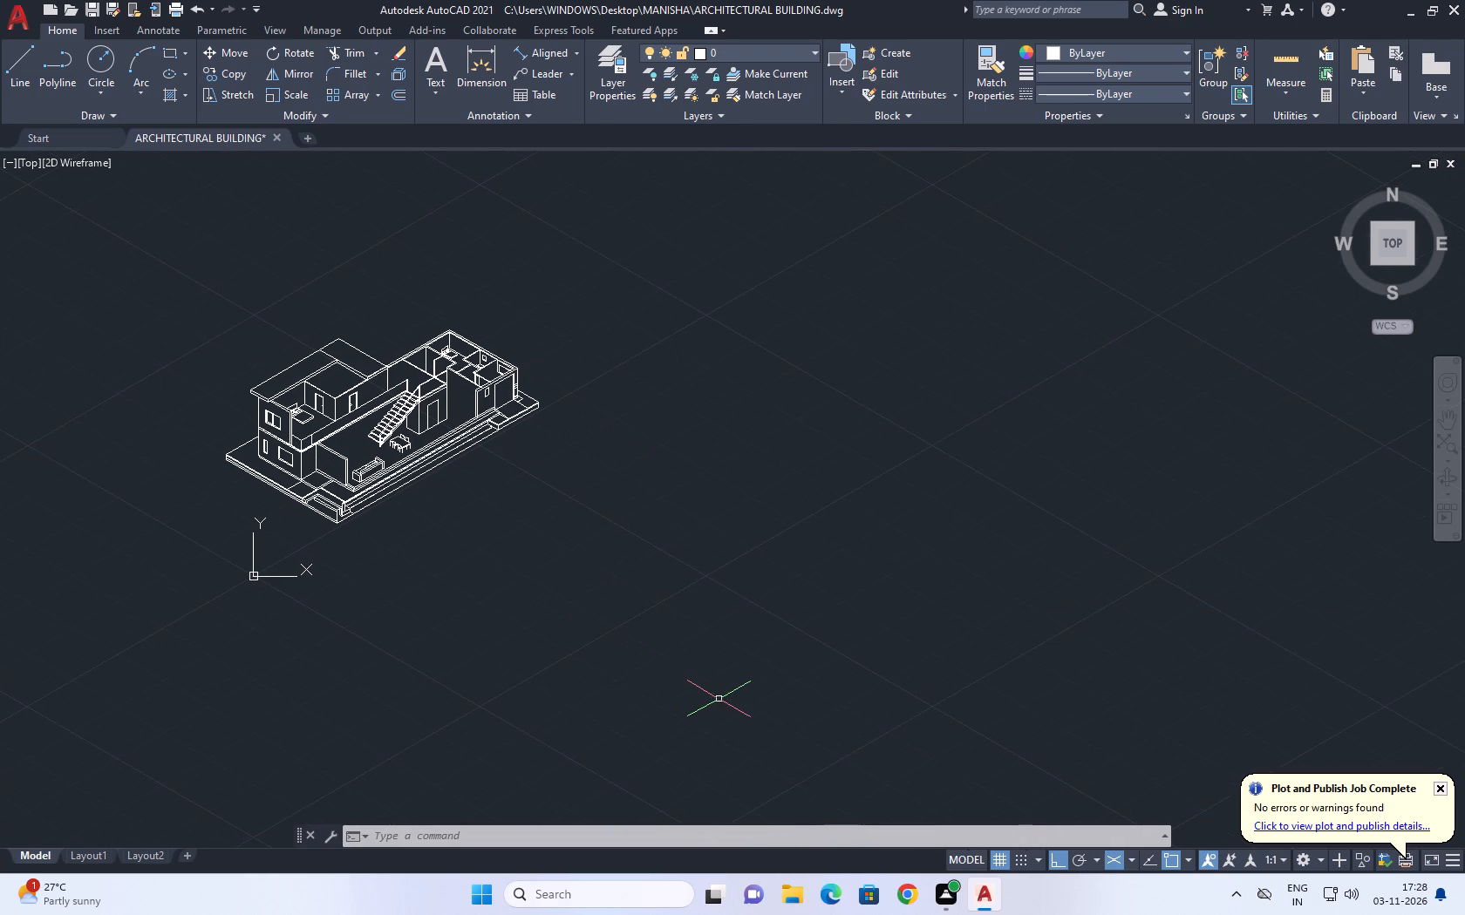